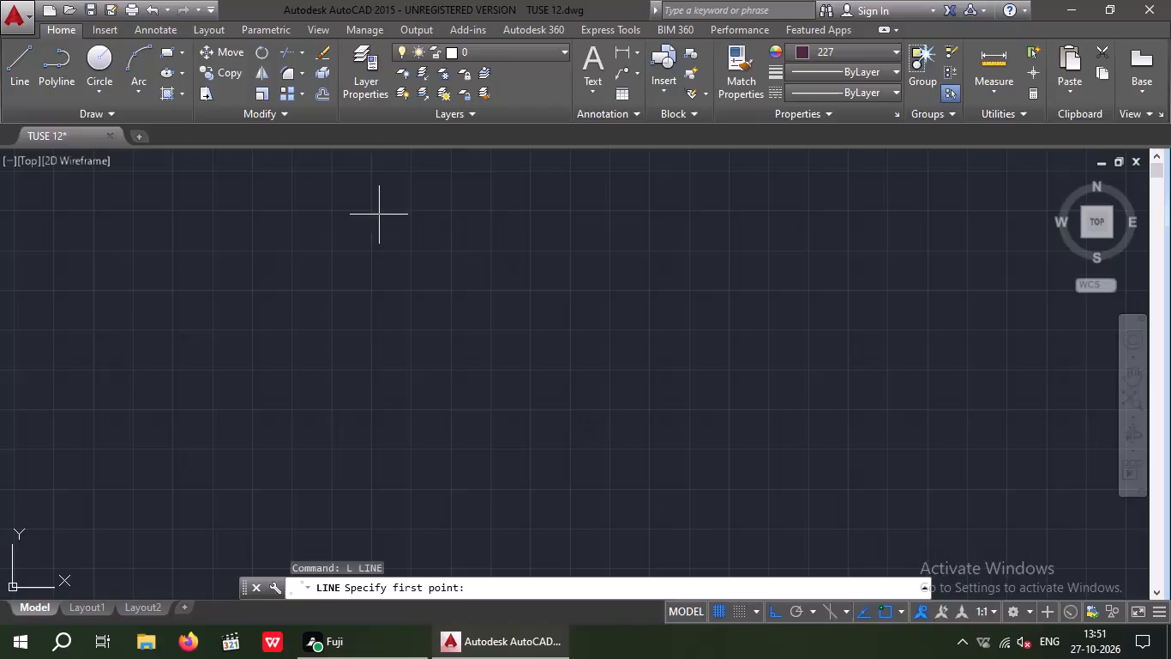
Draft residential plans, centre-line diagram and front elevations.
Set the current object colour to ByLayer.
left_click_drag(371, 210, 385, 217)
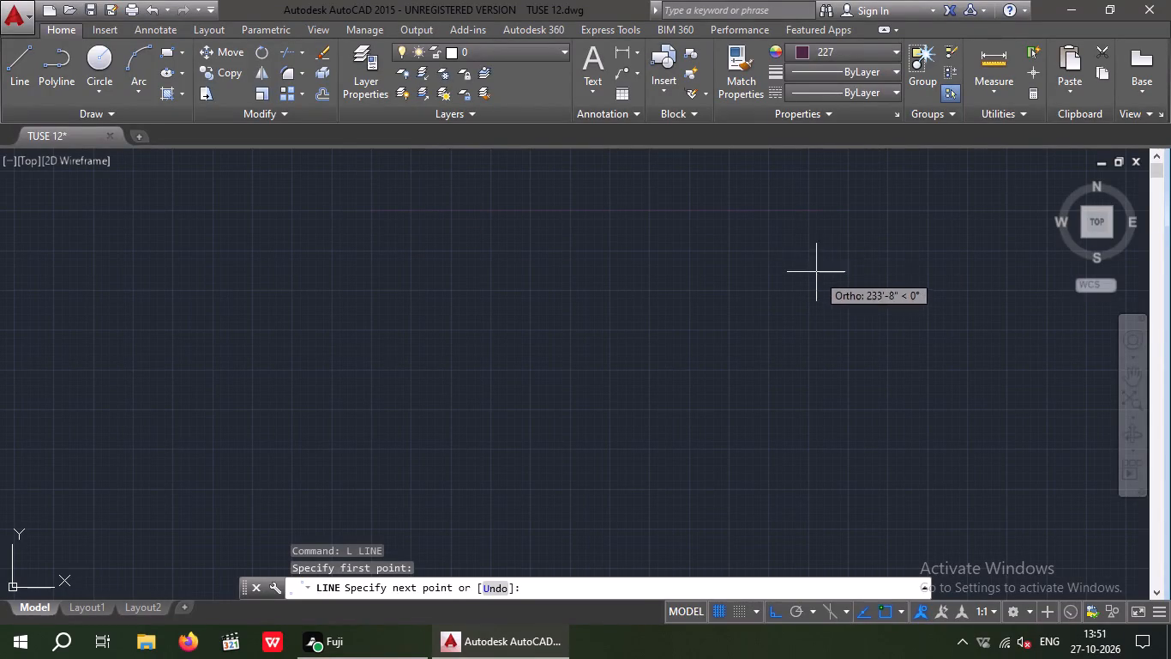
key("Escape")
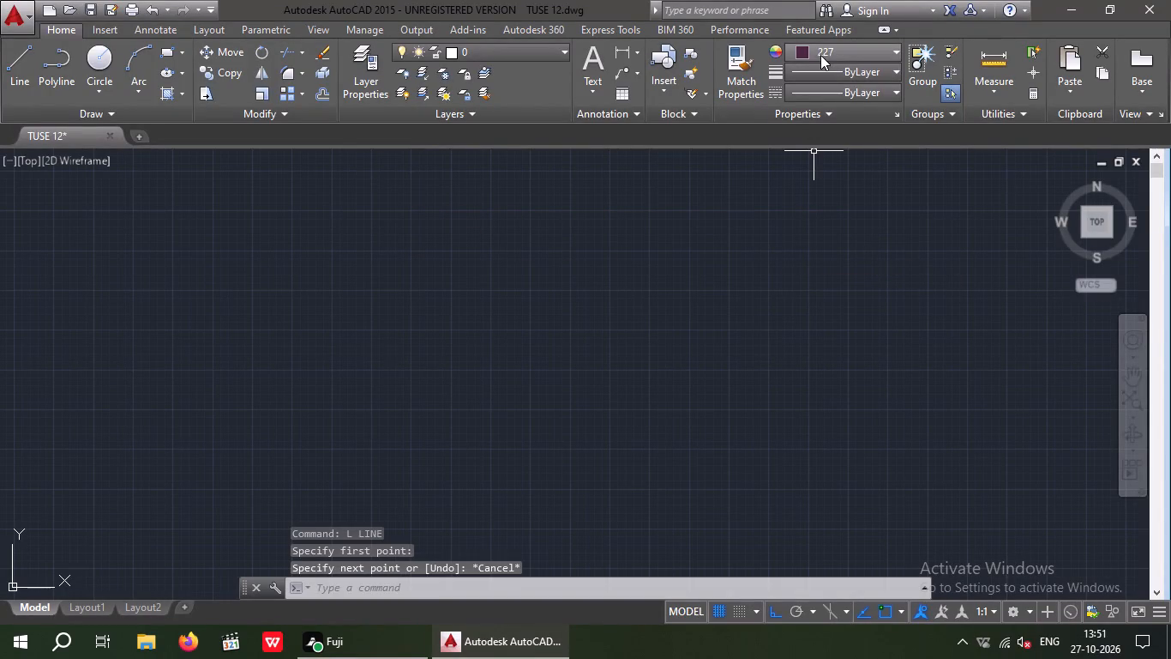
left_click(820, 55)
left_click(826, 79)
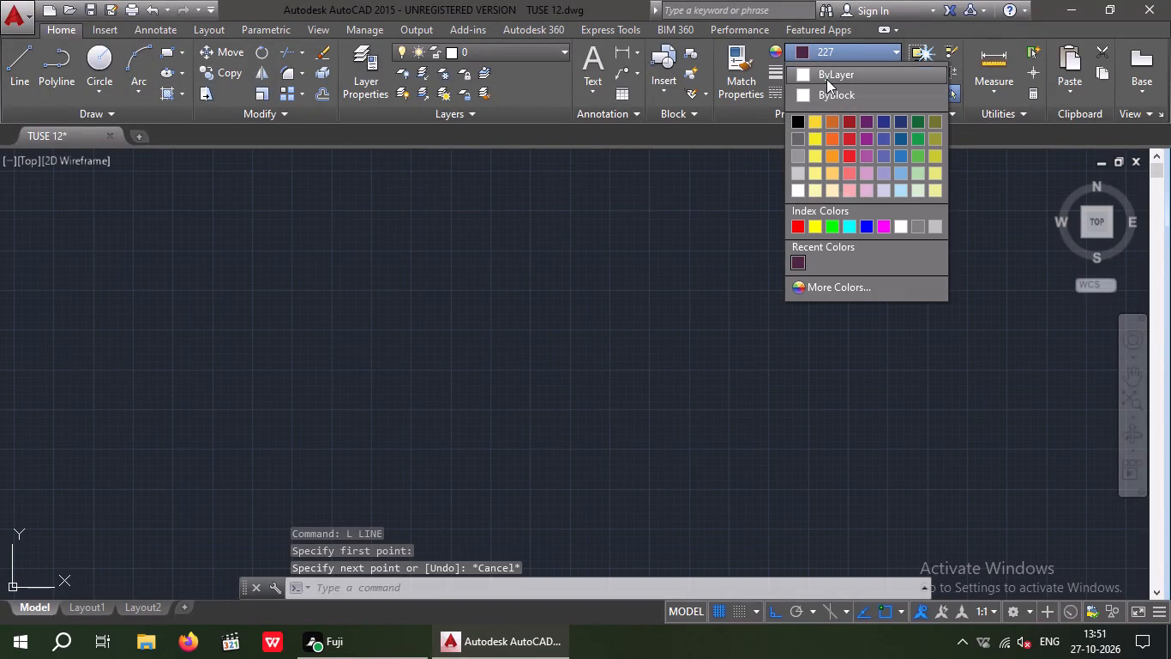
Draw a closed rectangular outline from lines, 40' wide and 51'6" high.
key("l")
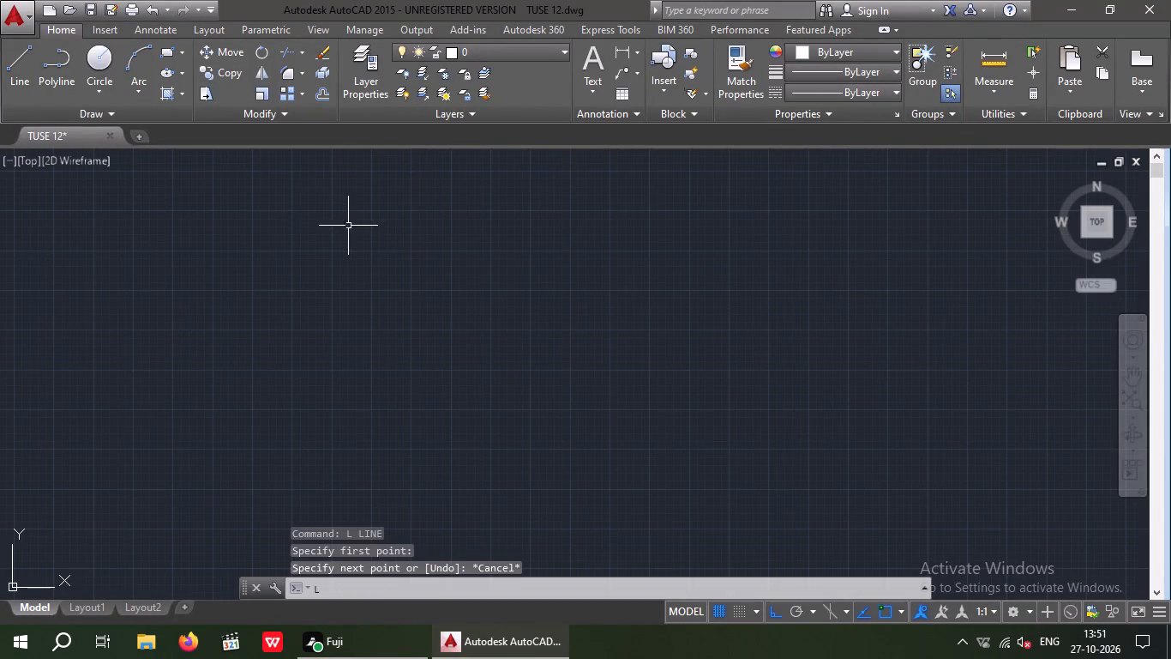
key("space")
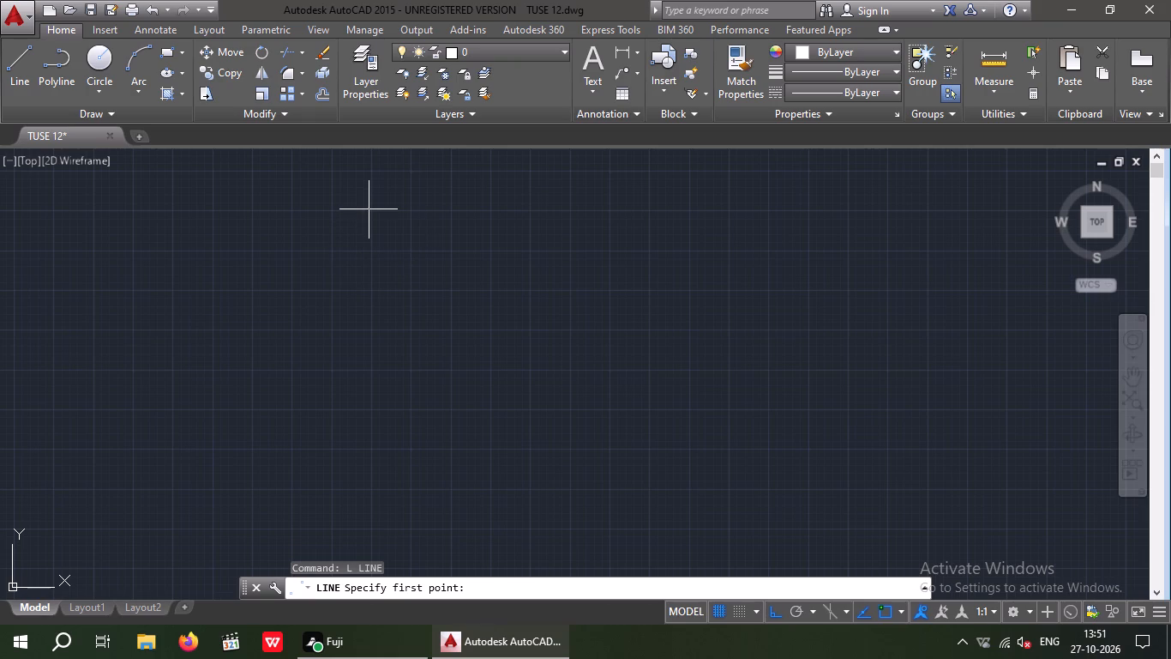
left_click_drag(369, 209, 389, 220)
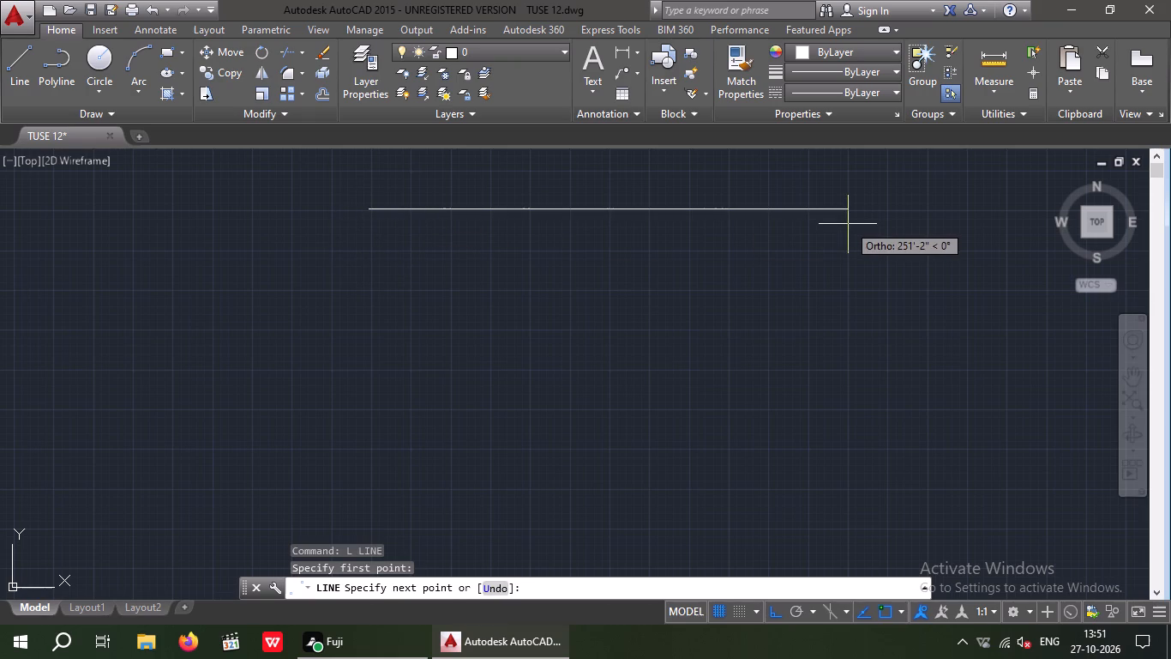
type("40'")
key("Return")
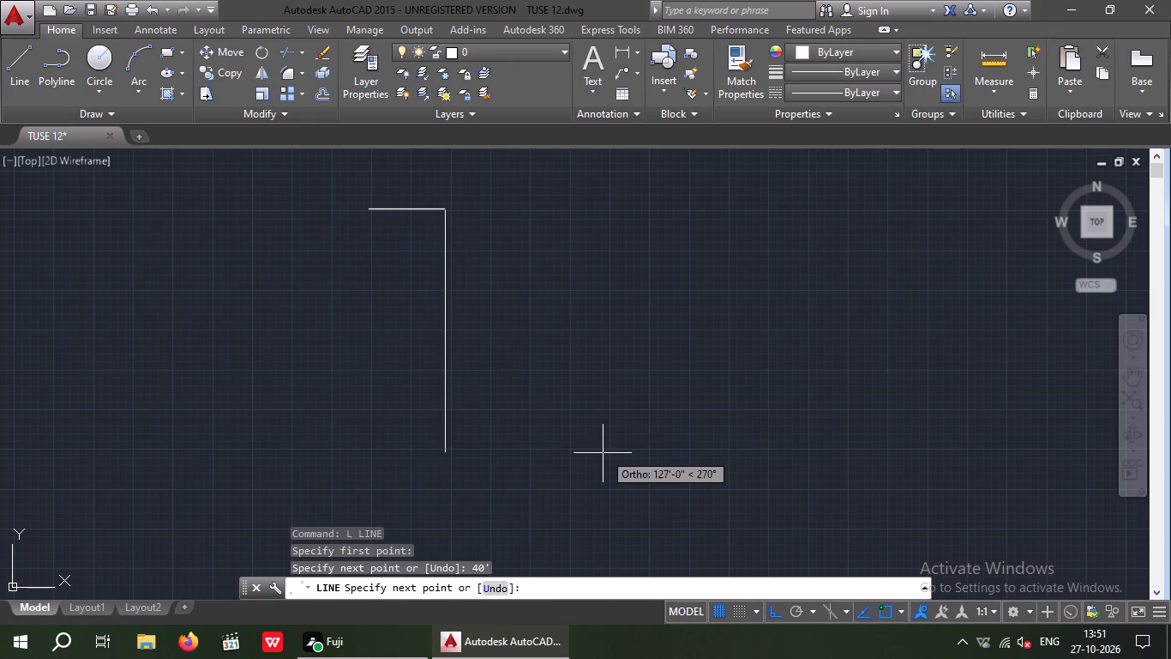
type("51")
key("apostrophe")
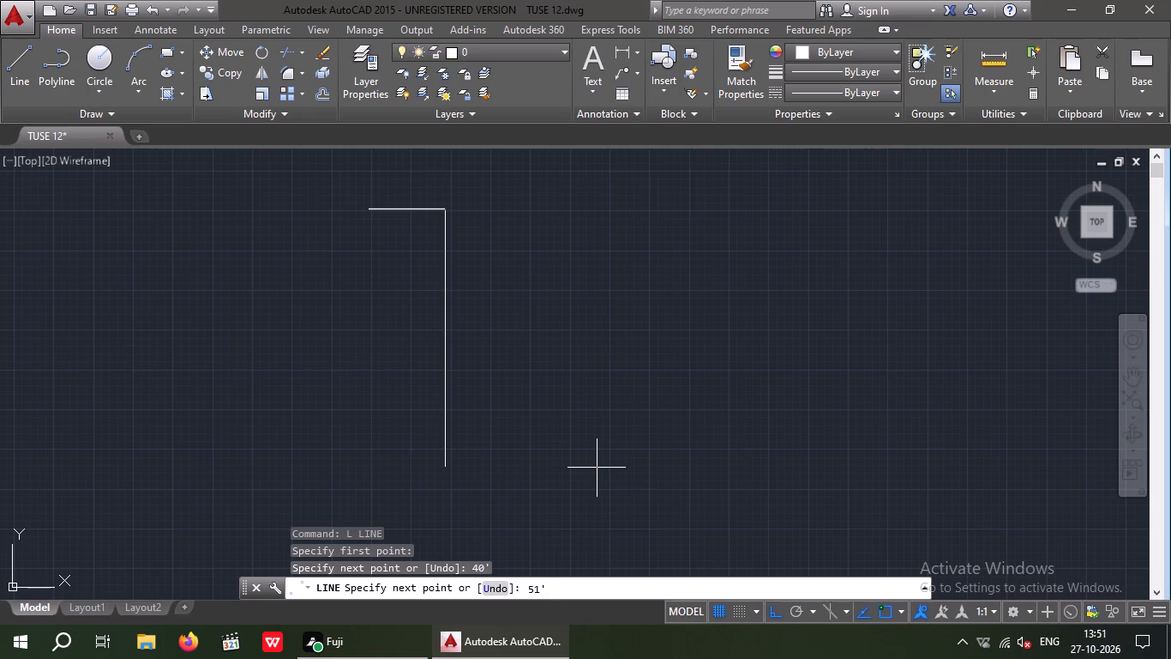
key("6")
key("shift+quotedbl")
key("Return")
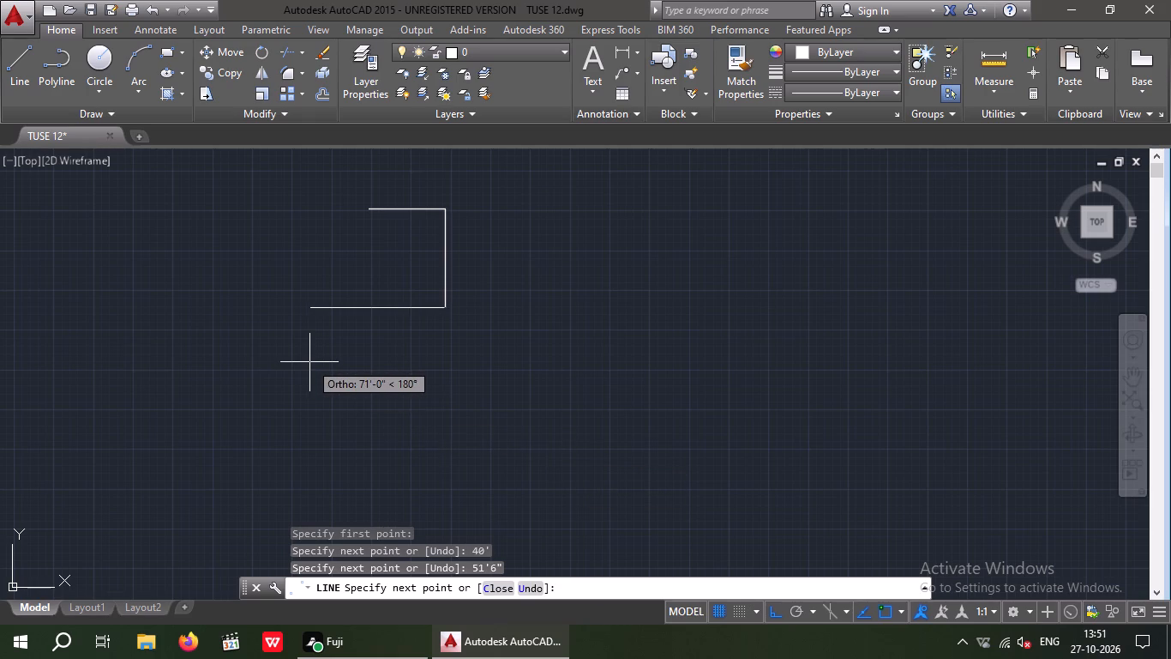
type("40'")
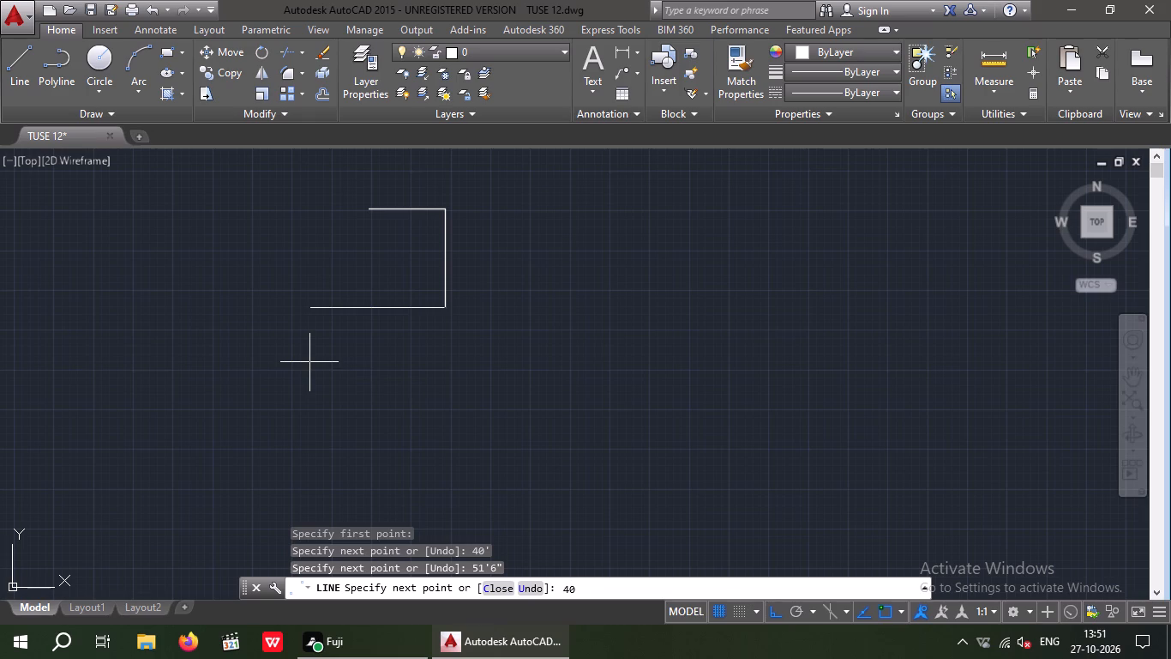
key("Return")
scroll(357, 221, "up", 2)
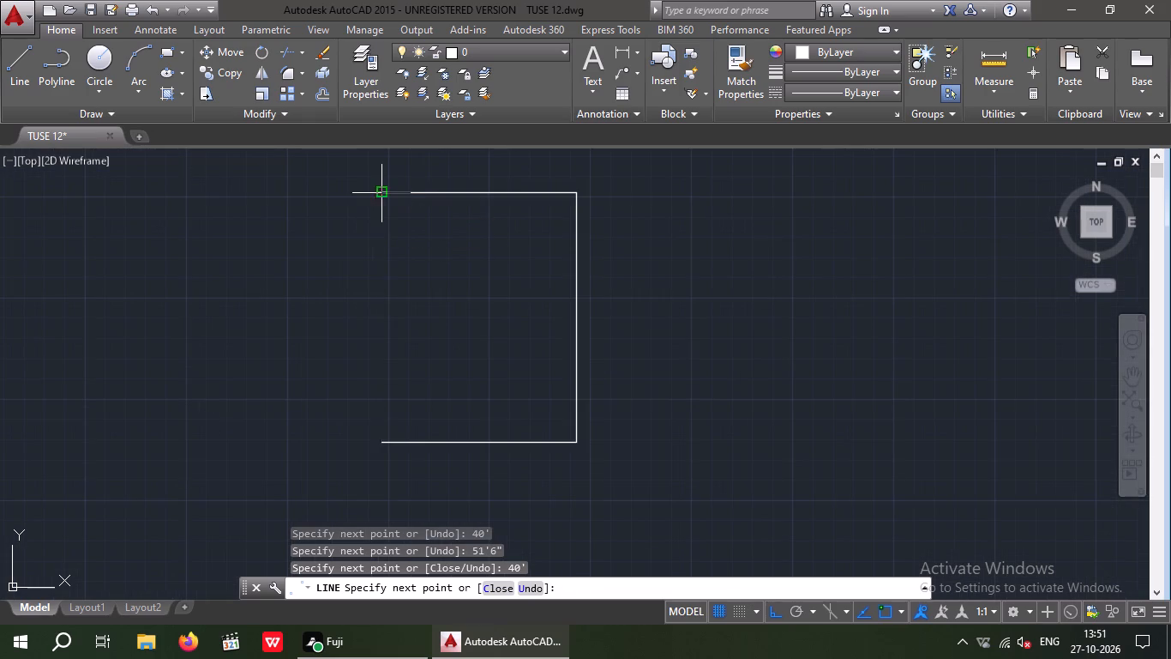
left_click(377, 196)
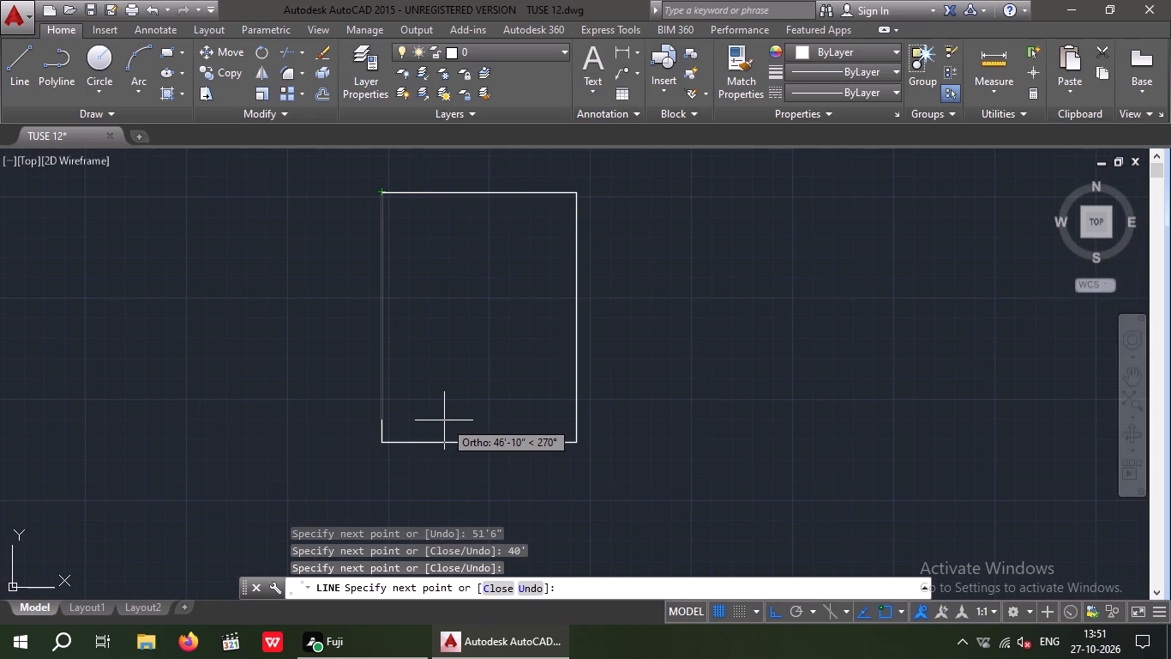
key("Escape")
key("Escape")
key("Escape")
key("Escape")
key("Escape")
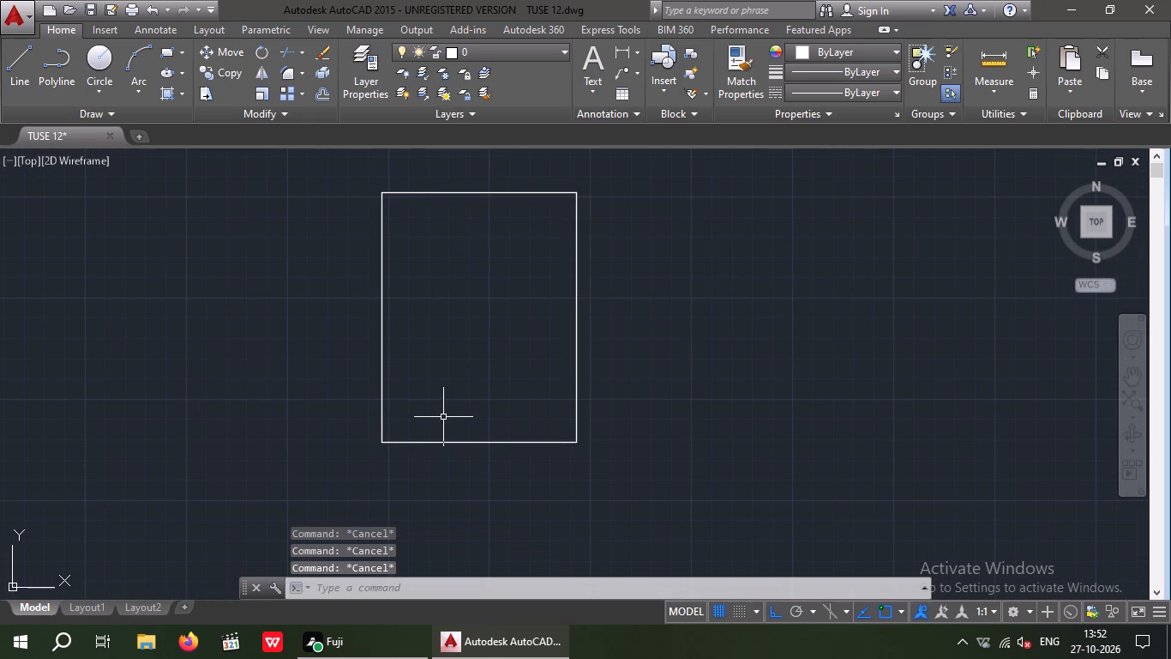
key("Escape")
key("Escape")
key("Escape")
Offset the rectangle's left, top and right edges 6" inward.
key("o")
key("Return")
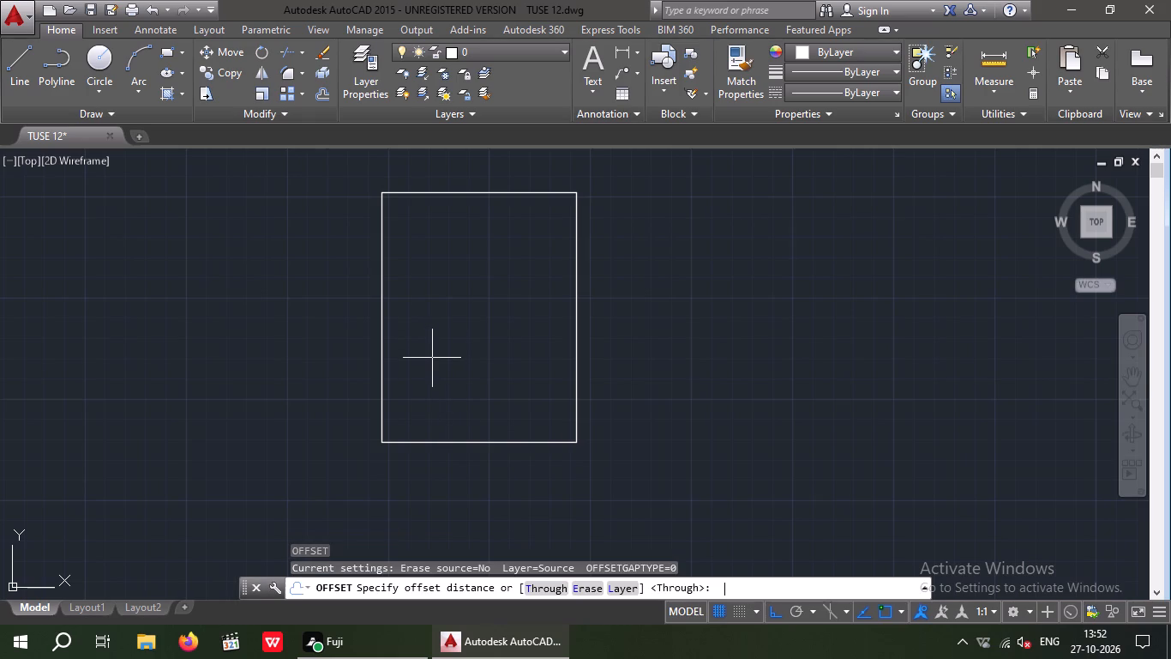
type("6\"")
key("Return")
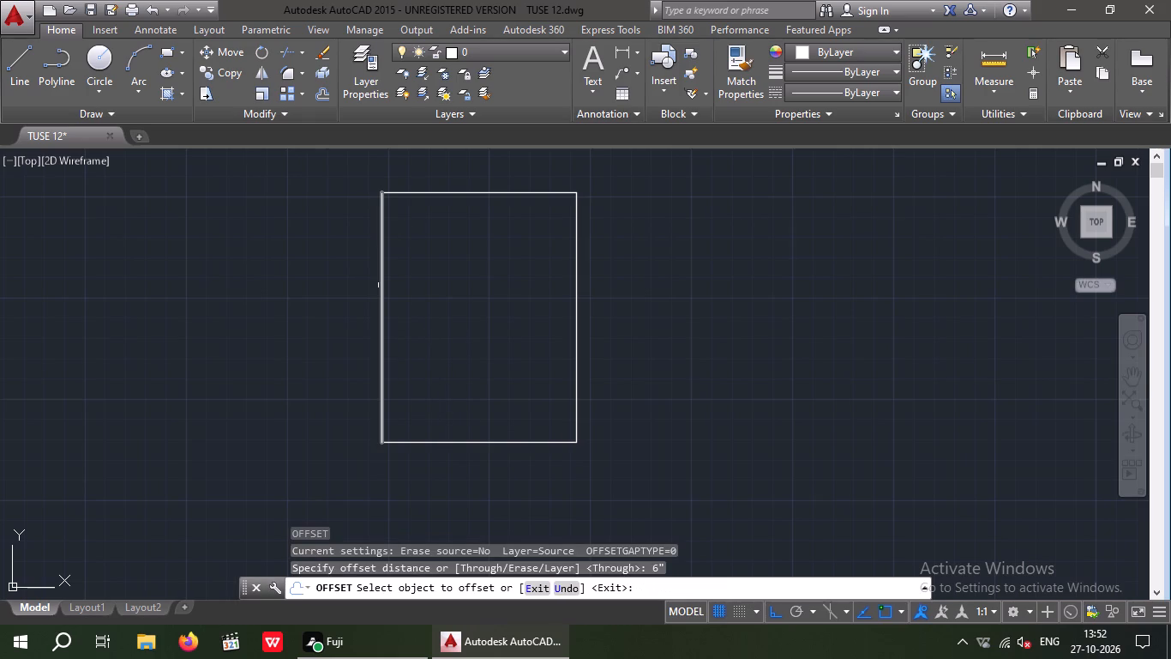
left_click_drag(380, 285, 399, 286)
left_click(403, 286)
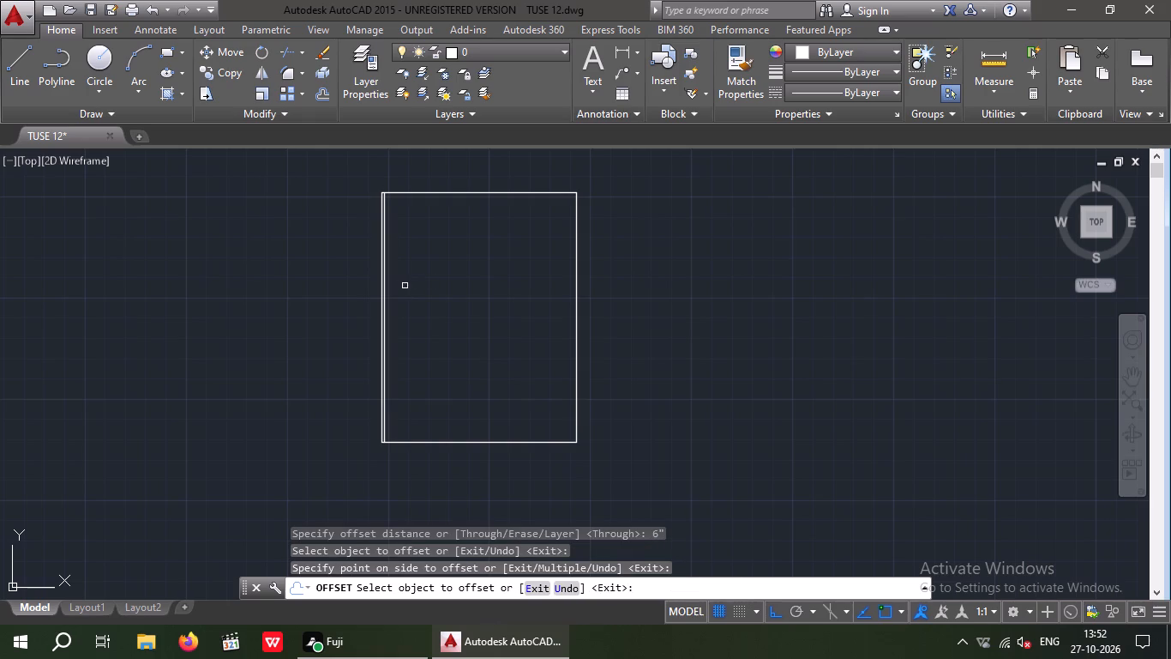
left_click(462, 195)
left_click(459, 233)
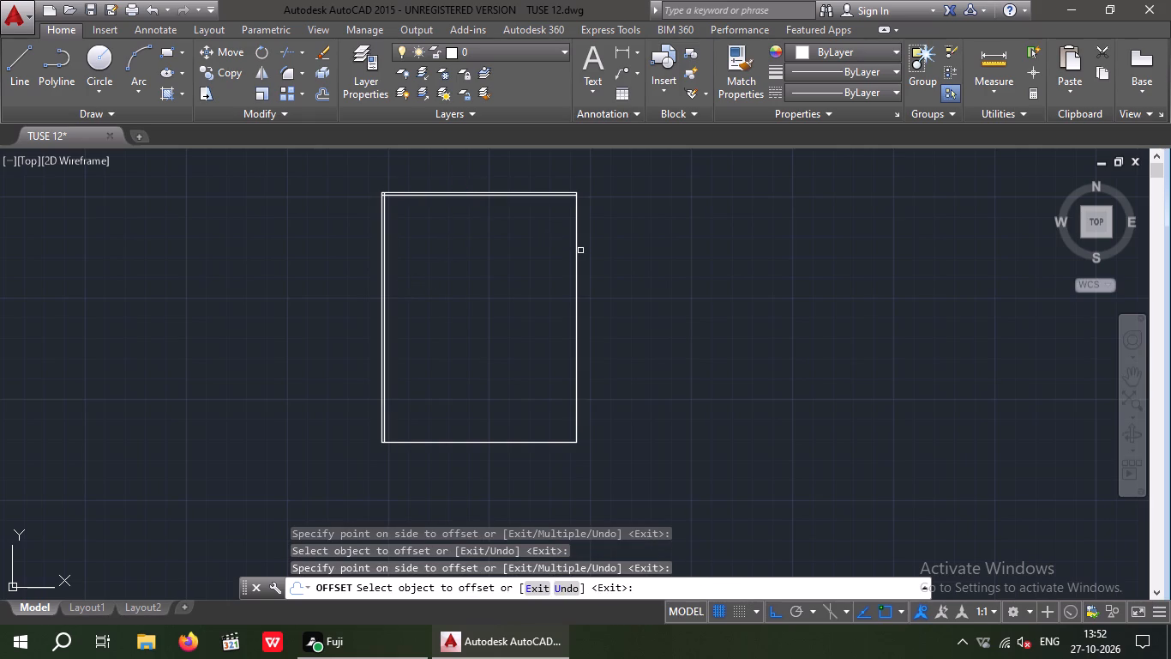
left_click_drag(577, 255, 538, 276)
left_click(531, 277)
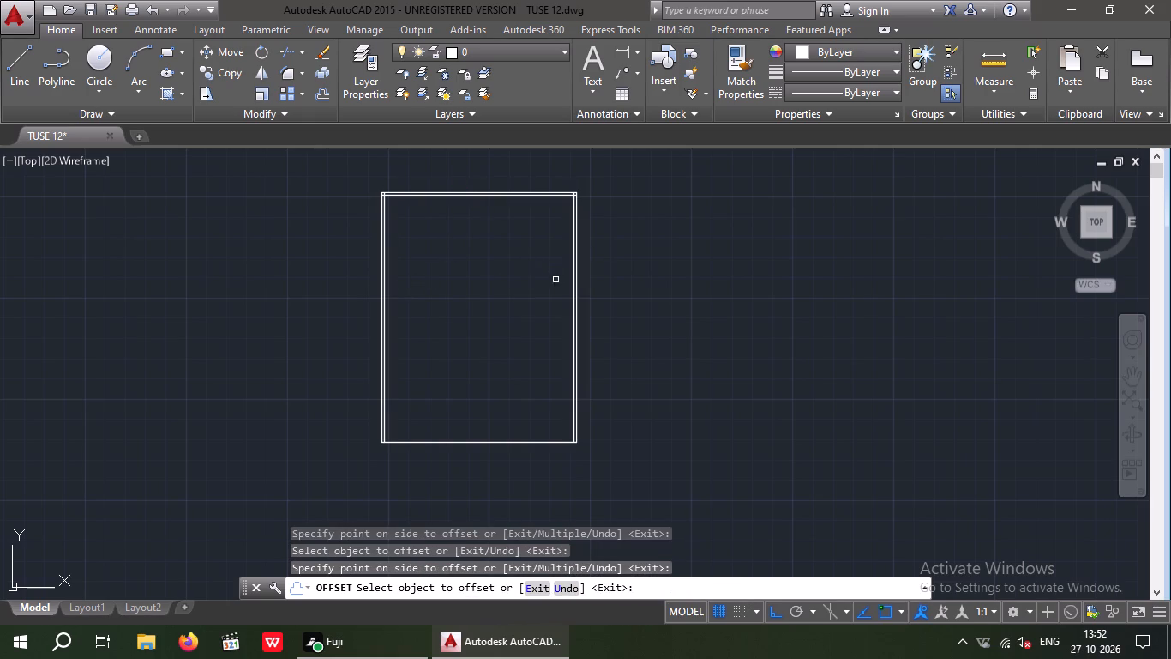
key("Escape")
key("Escape")
key("Escape")
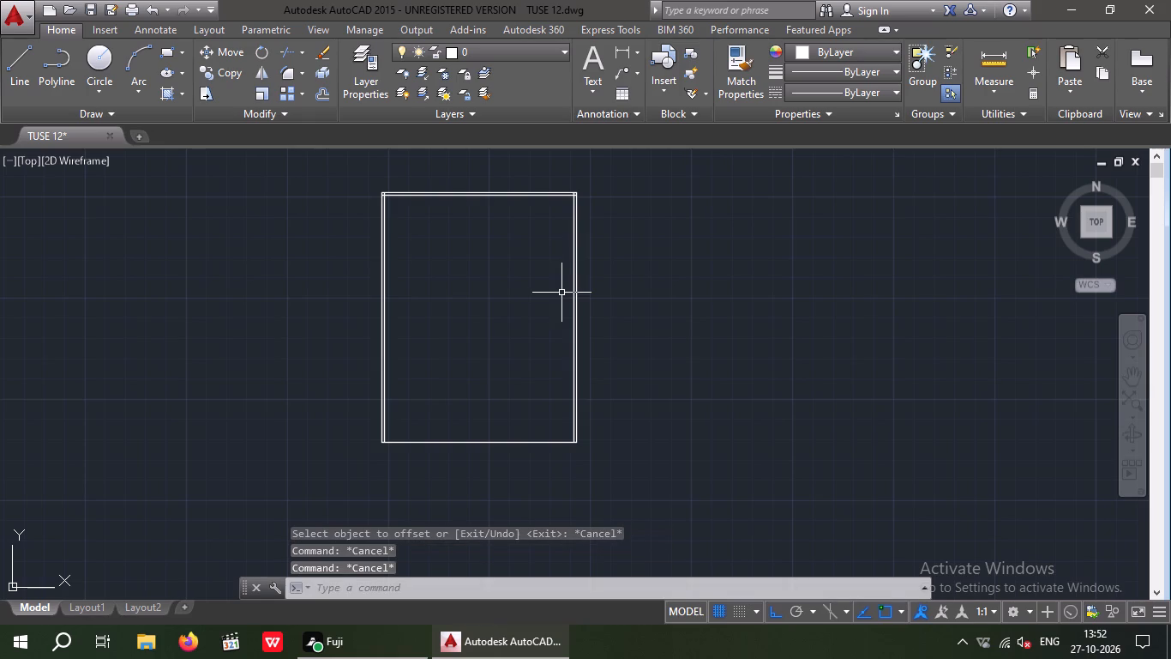
Offset the inner left, top and right lines of the outline a further 1'6" inward.
key("o")
key("Return")
key("1")
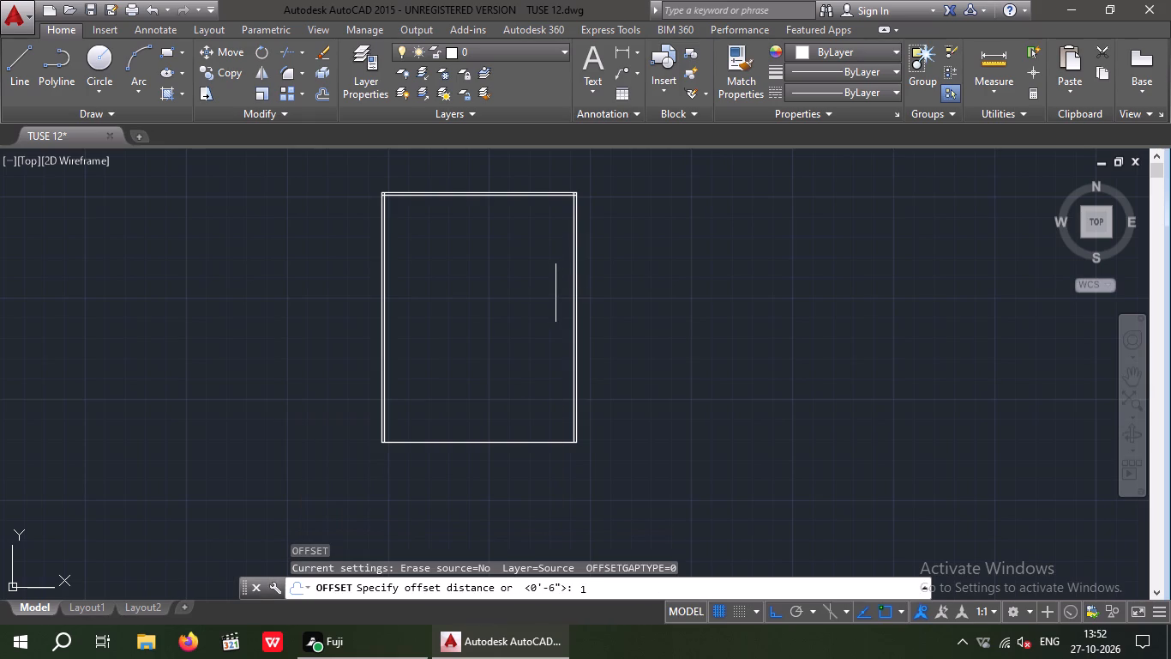
key("apostrophe")
key("6")
key("shift+quotedbl")
key("Return")
scroll(387, 208, "up", 3)
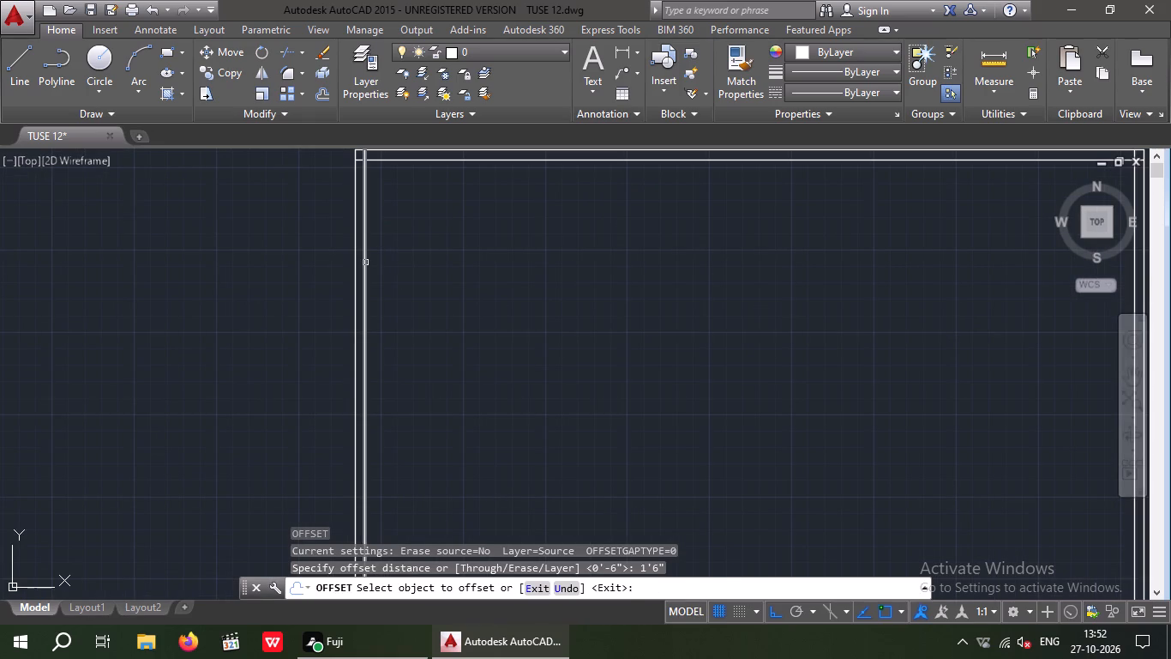
left_click_drag(365, 263, 384, 266)
left_click(438, 261)
scroll(446, 269, "down", 1)
scroll(478, 217, "up", 1)
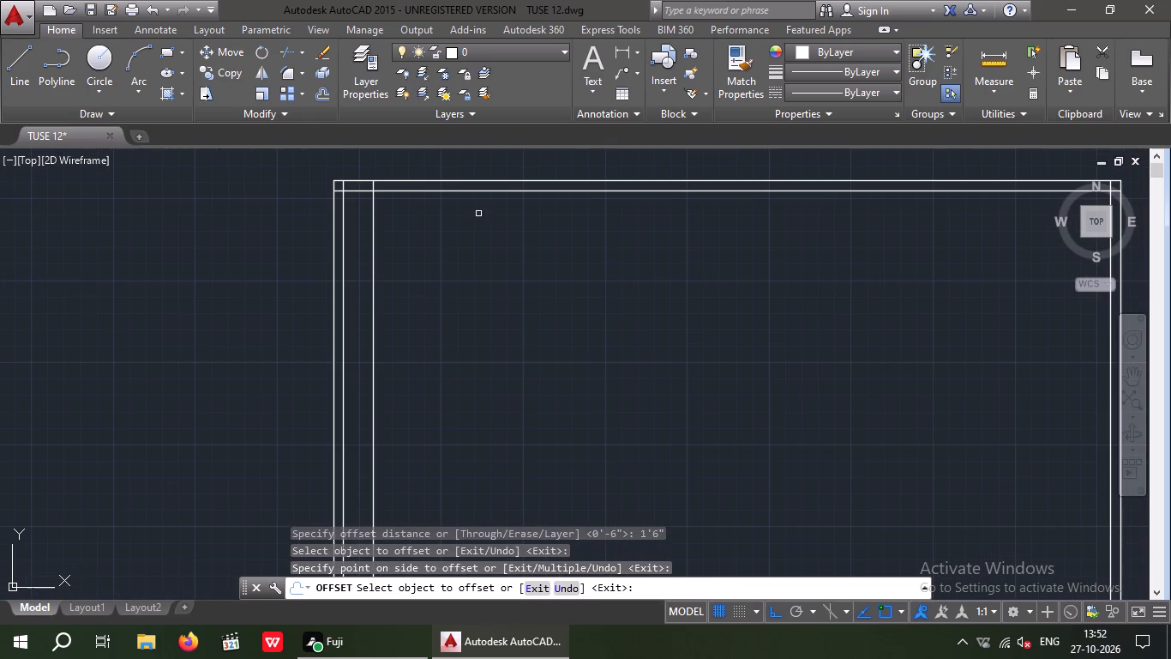
left_click_drag(467, 192, 467, 202)
left_click(465, 241)
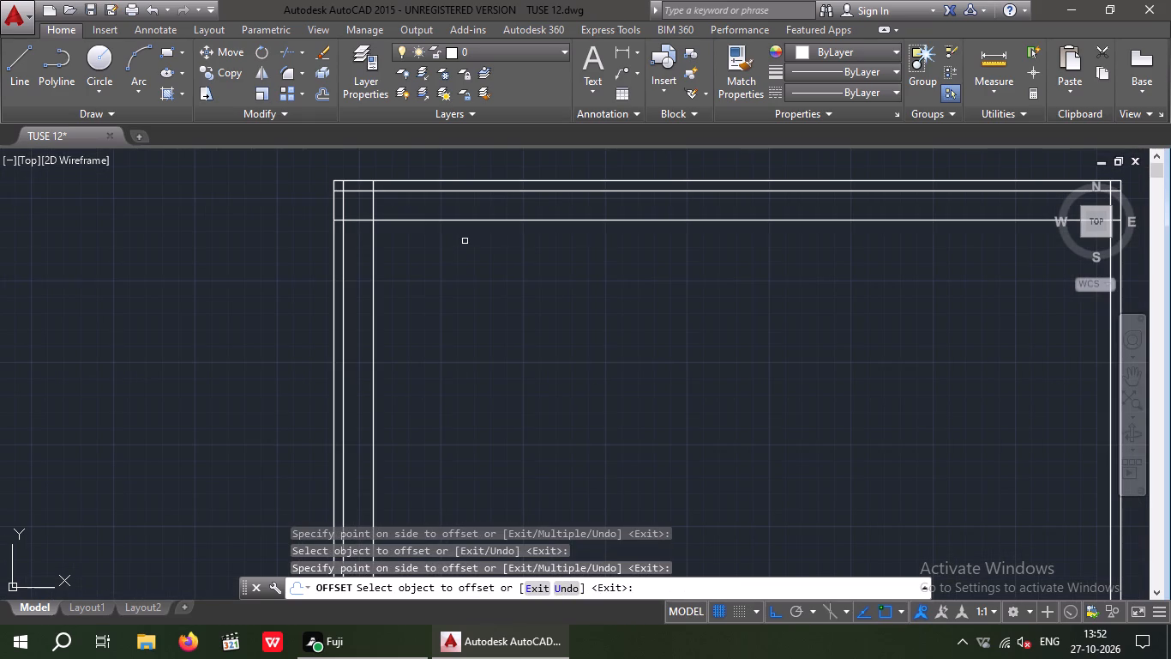
middle_click_drag(499, 269, 353, 293)
scroll(385, 287, "down", 1)
scroll(738, 322, "up", 2)
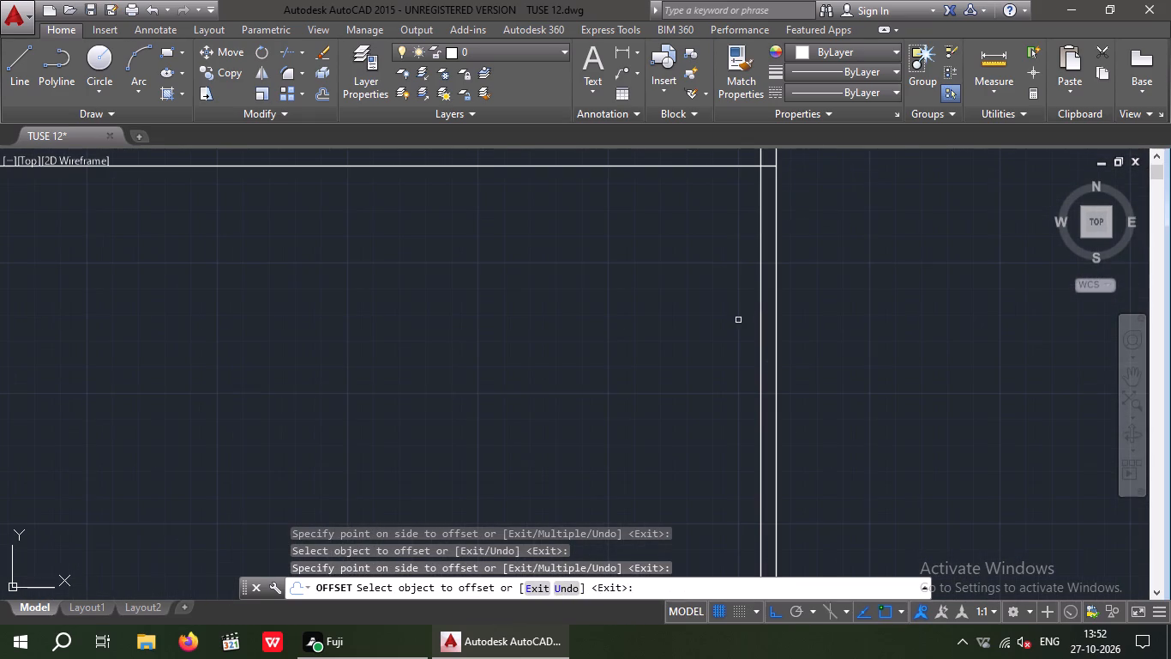
left_click_drag(760, 302, 701, 315)
left_click(668, 323)
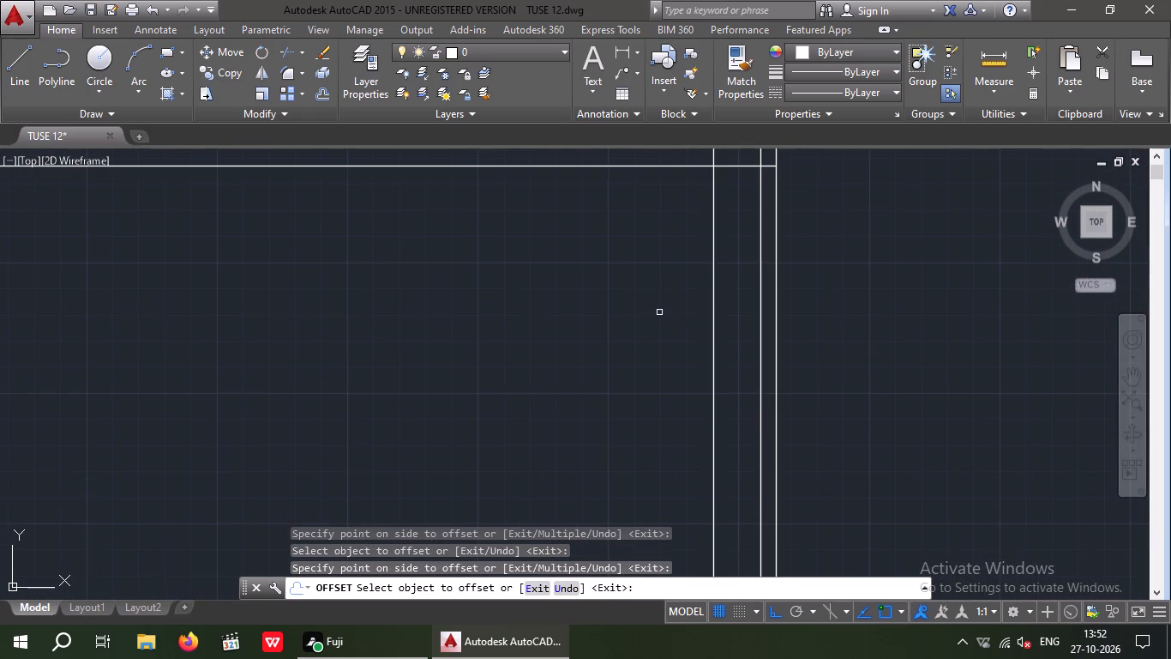
scroll(659, 311, "down", 3)
middle_click_drag(625, 332, 635, 379)
key("Escape")
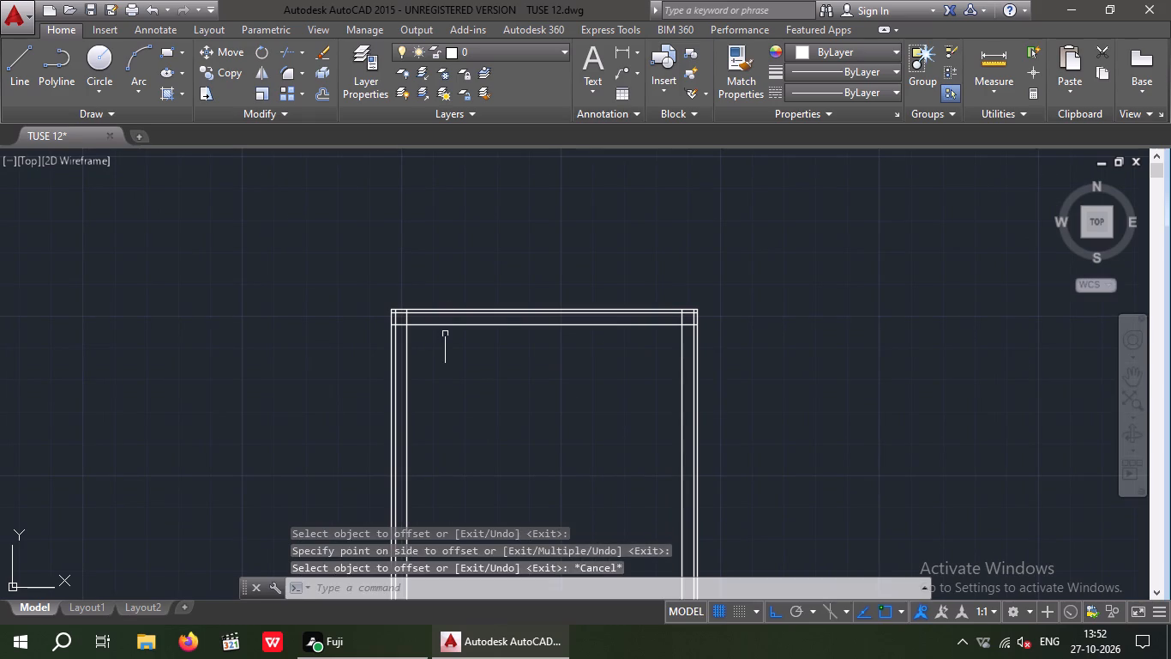
key("Escape")
key("Escape")
At the top-left corner, trim the left 1'6" offset line where it crosses between the two top wall lines.
key("t")
key("r")
key("space")
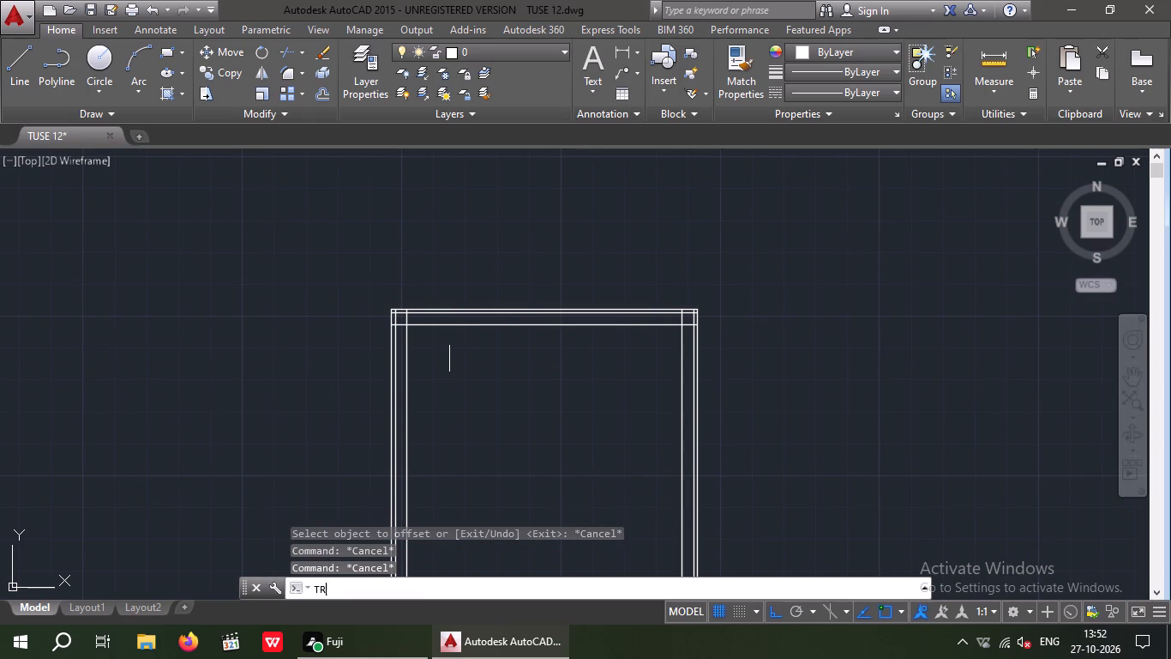
key("space")
scroll(409, 317, "up", 6)
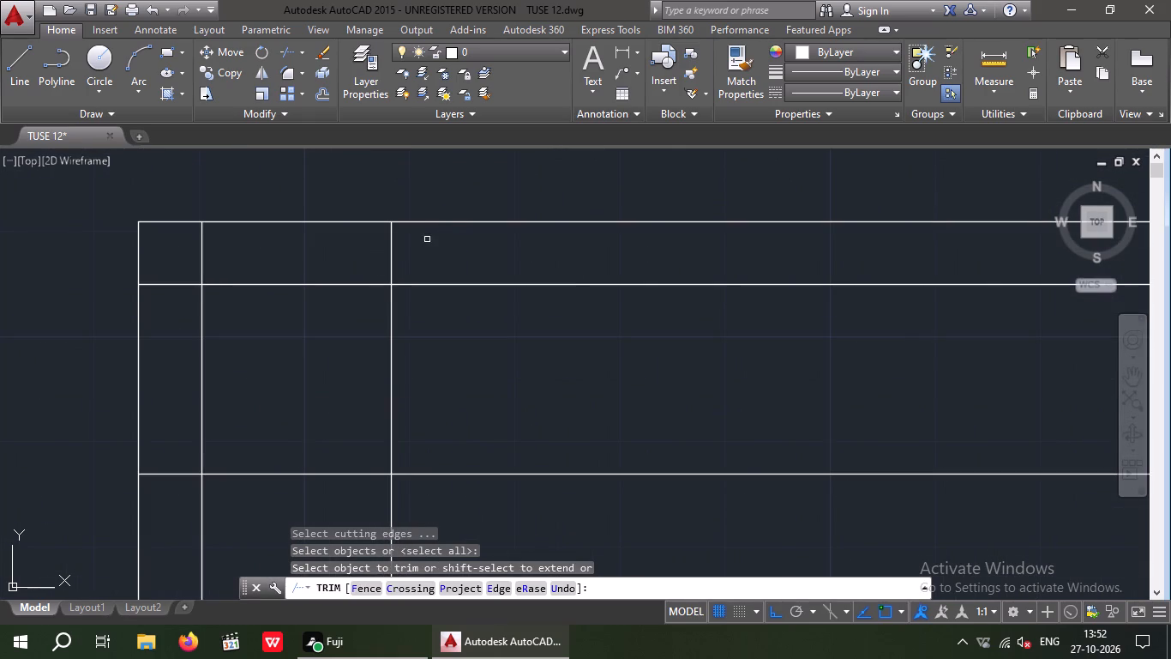
left_click_drag(425, 242, 363, 263)
left_click(359, 263)
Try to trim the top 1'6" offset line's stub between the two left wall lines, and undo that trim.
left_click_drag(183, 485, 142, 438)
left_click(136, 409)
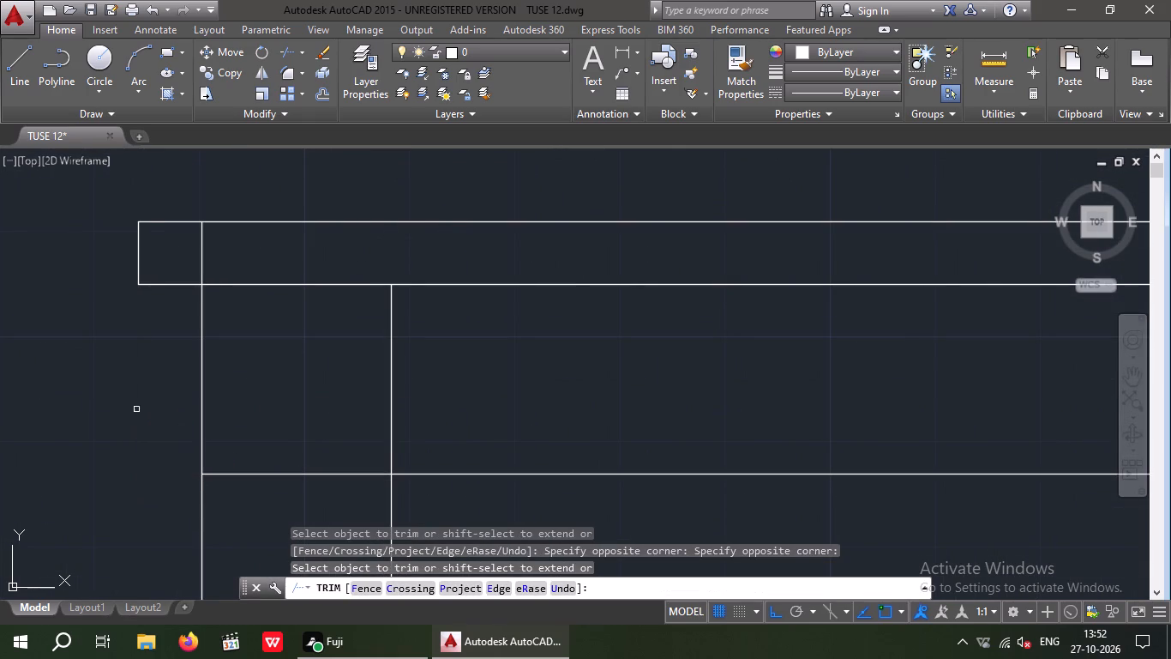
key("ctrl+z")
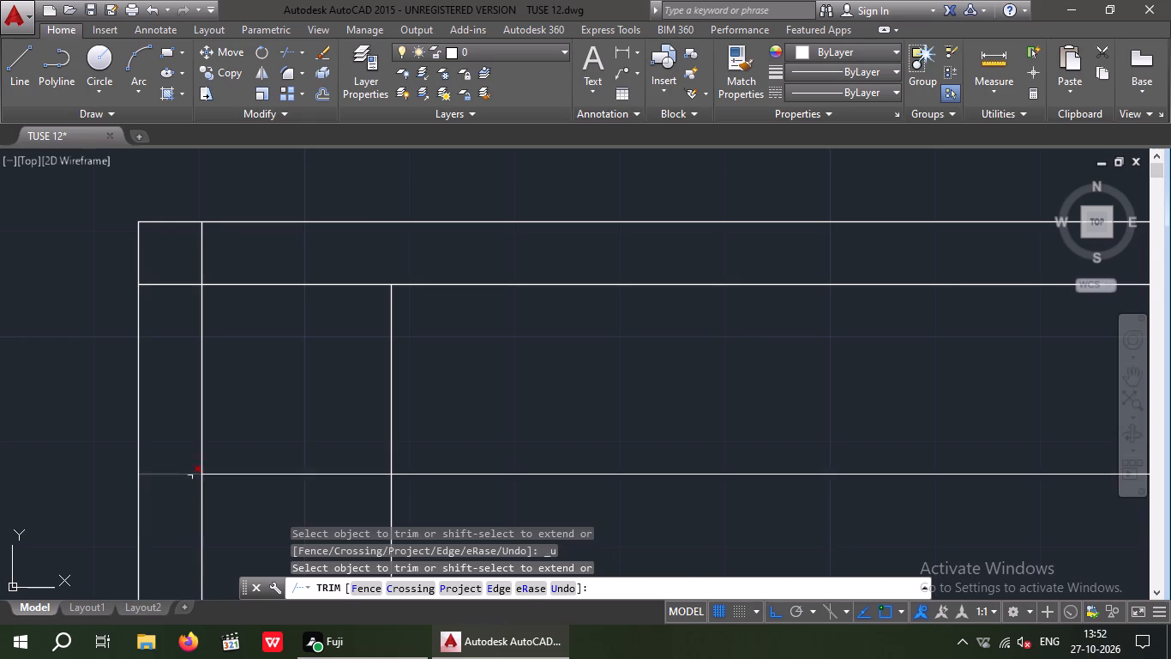
At the top-left corner, trim the top and left 1'6" offset lines back to where they meet each other.
left_click_drag(182, 488, 169, 463)
left_click(166, 444)
left_click_drag(461, 350, 301, 383)
left_click(299, 383)
left_click_drag(320, 500, 320, 498)
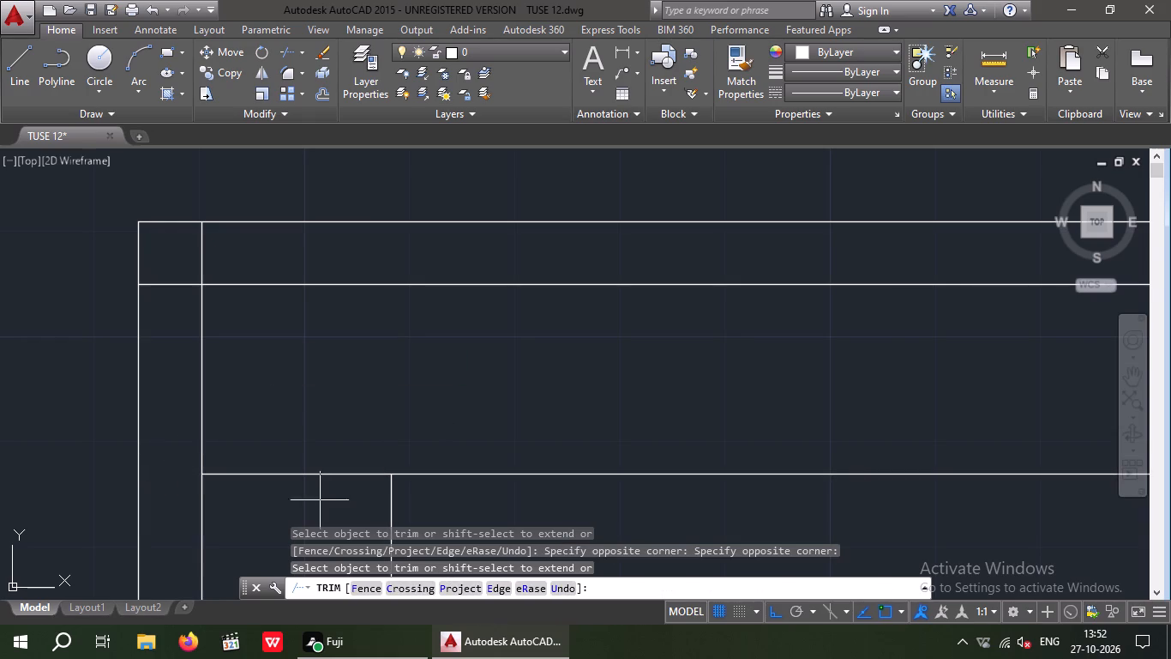
left_click_drag(320, 498, 286, 447)
left_click(280, 400)
At the top-right corner, trim the top and right 1'6" offset lines back to their mutual intersection.
scroll(297, 395, "down", 4)
middle_click_drag(553, 467, 229, 401)
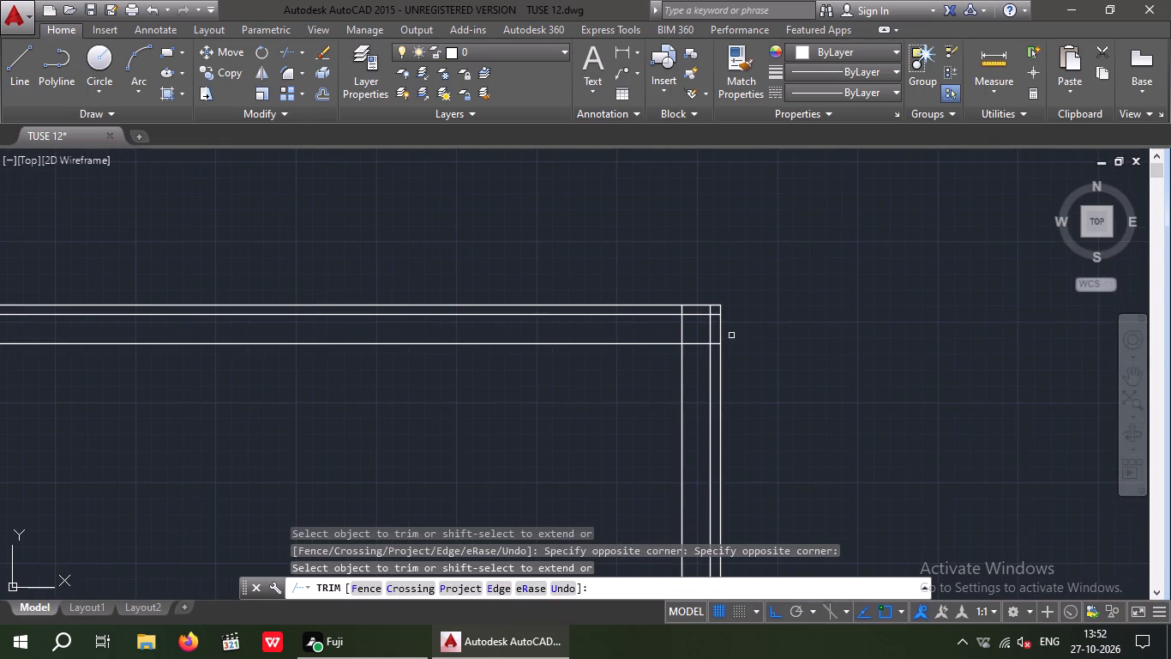
scroll(715, 336, "up", 4)
left_click_drag(723, 404, 696, 366)
left_click(685, 322)
left_click_drag(577, 473, 547, 392)
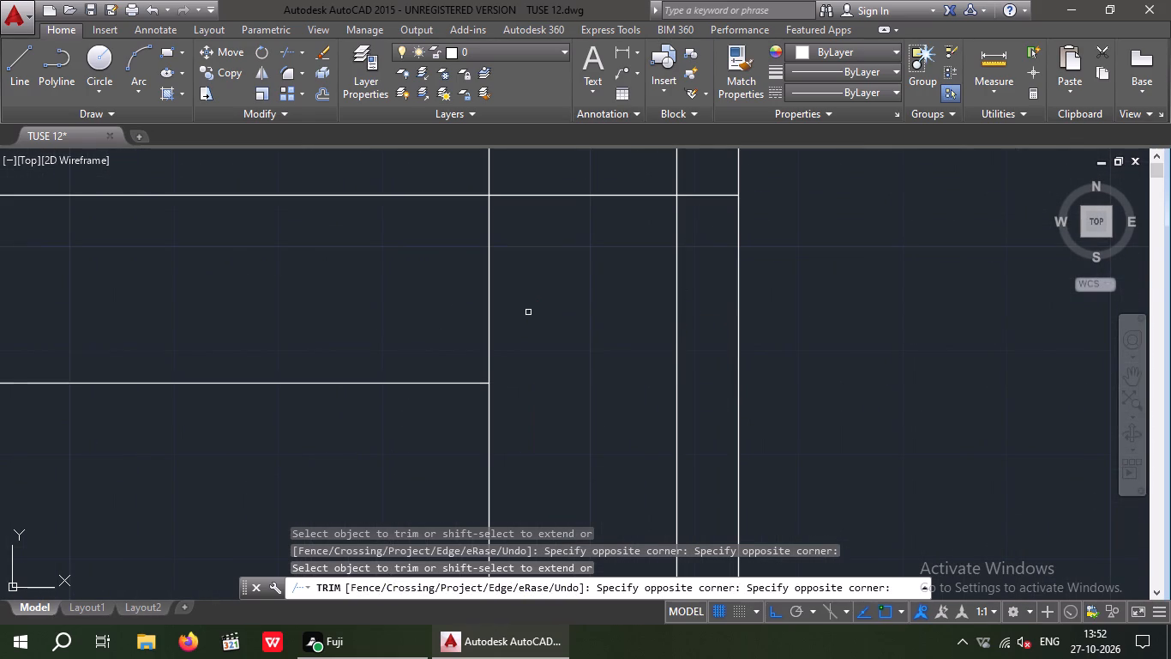
left_click(528, 312)
middle_click_drag(546, 347, 559, 416)
left_click_drag(522, 232, 462, 242)
left_click(456, 236)
left_click_drag(569, 343, 566, 345)
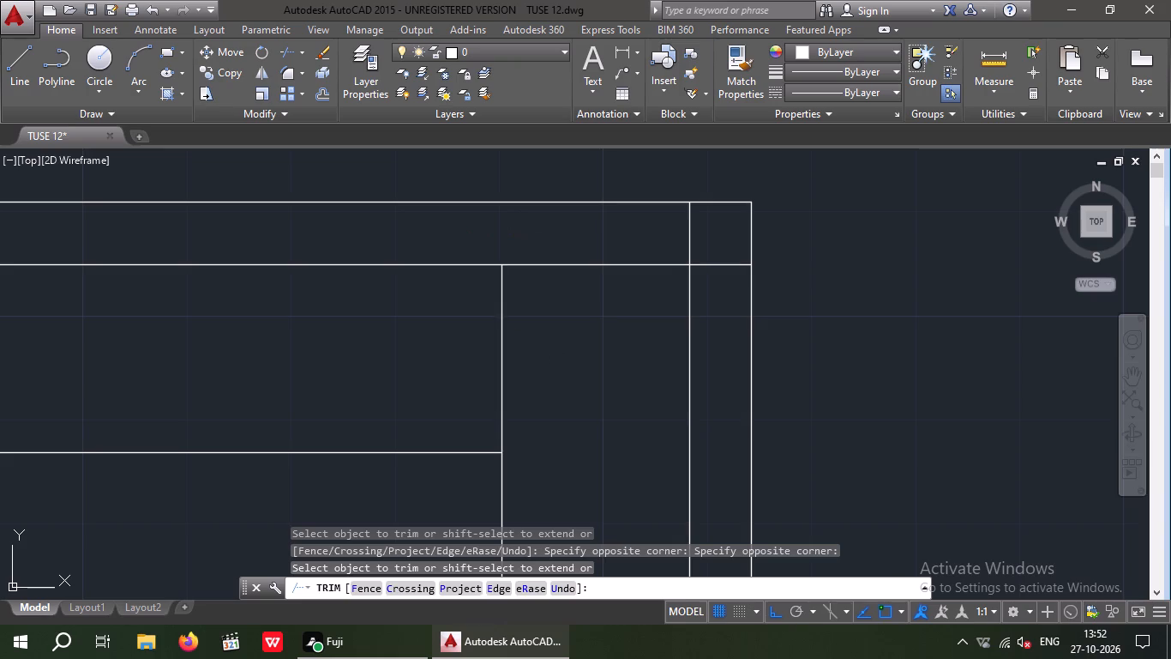
left_click_drag(566, 345, 444, 392)
left_click_drag(442, 391, 455, 378)
scroll(478, 339, "down", 5)
middle_click_drag(417, 438, 528, 406)
scroll(525, 406, "up", 1)
scroll(483, 410, "down", 1)
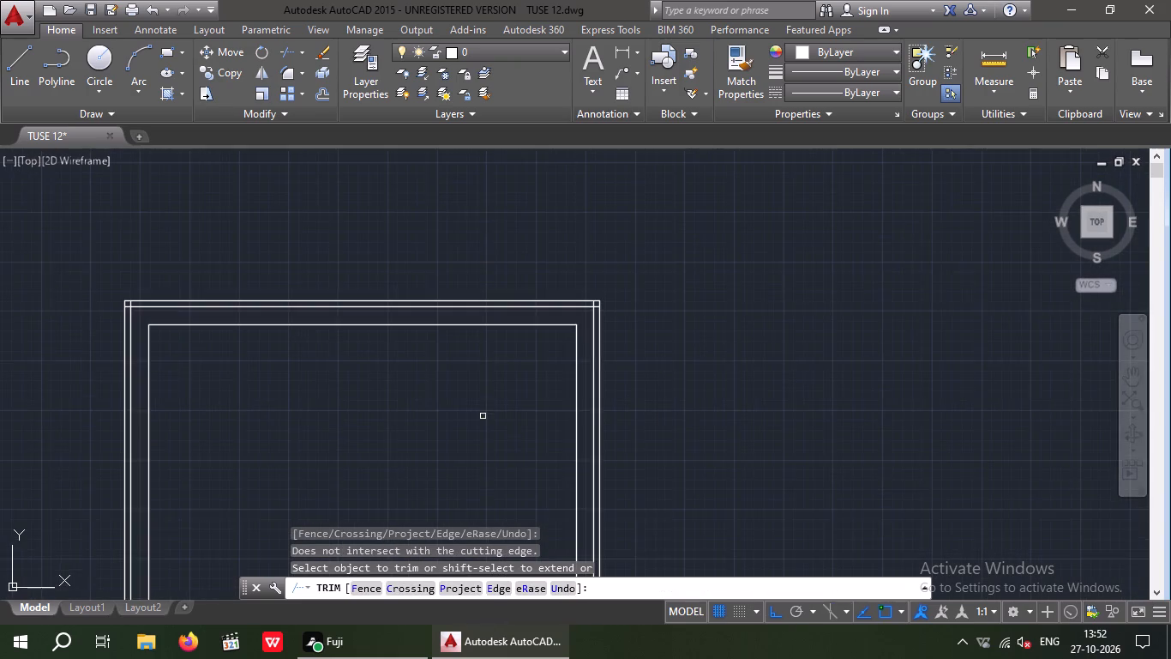
middle_click_drag(559, 422, 597, 415)
key("Escape")
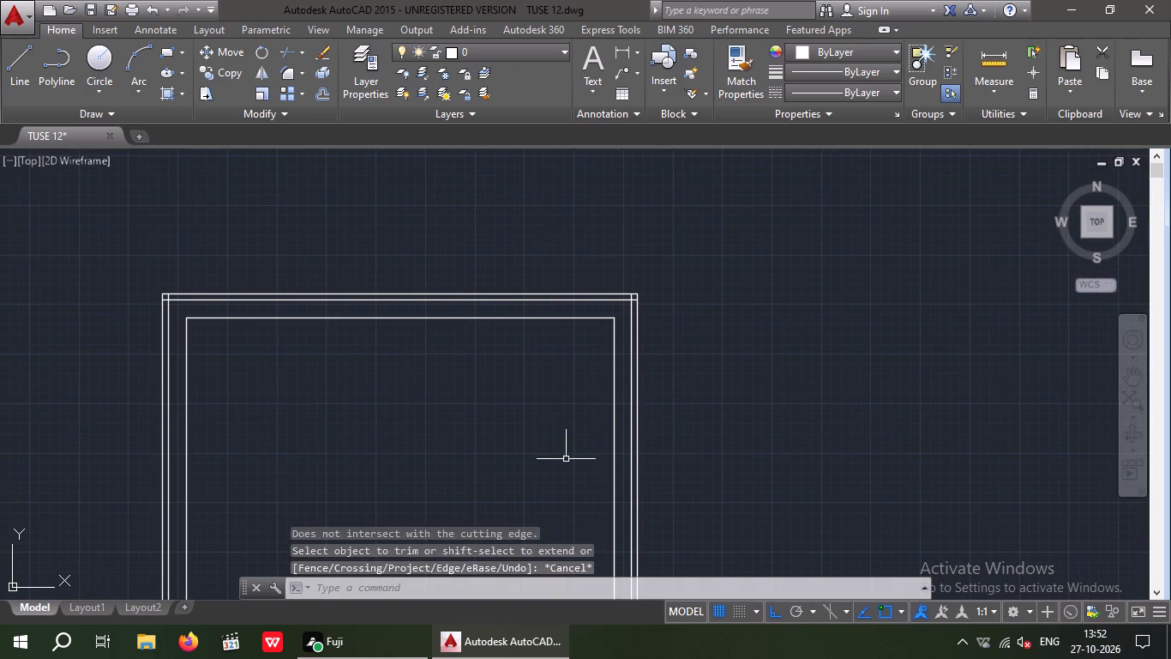
key("Escape")
Offset the outline's bottom edge 6" inward.
middle_click_drag(555, 468, 556, 367)
scroll(546, 329, "down", 3)
scroll(484, 458, "up", 4)
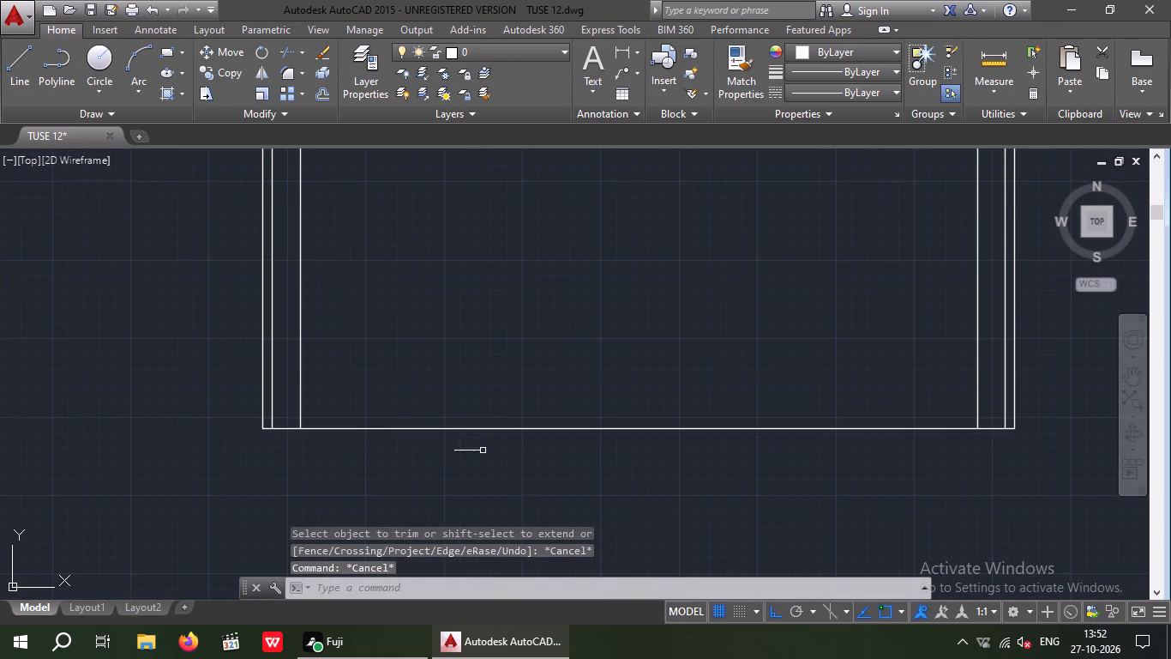
key("o")
key("Return")
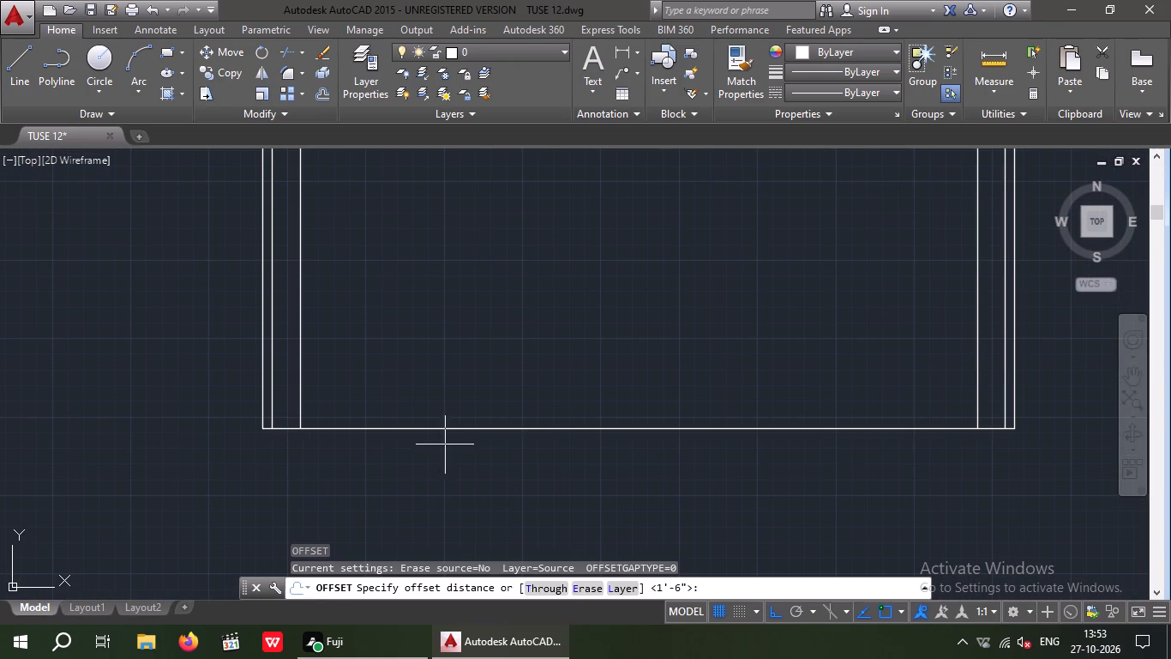
key("6")
key("shift+quotedbl")
key("Return")
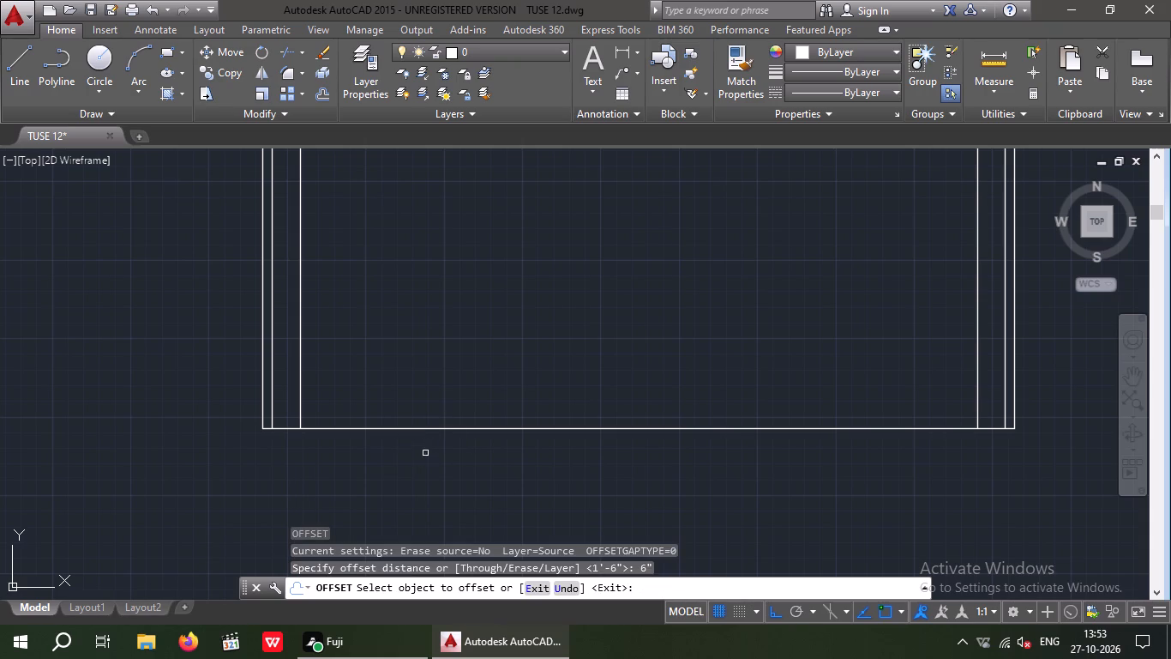
left_click_drag(433, 430, 429, 421)
left_click(415, 370)
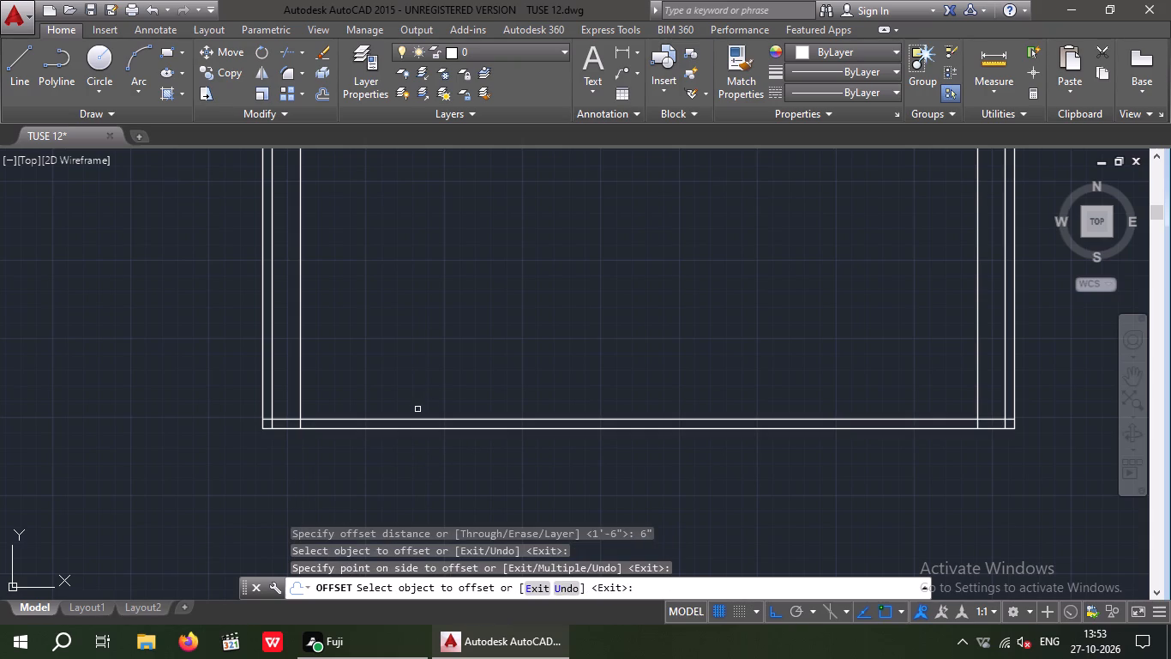
key("Escape")
key("Escape")
key("Escape")
At the bottom-left corner, trim the left 1'6" offset line where it crosses between the two bottom wall lines.
type("TR")
key("space")
key("space")
scroll(289, 431, "up", 4)
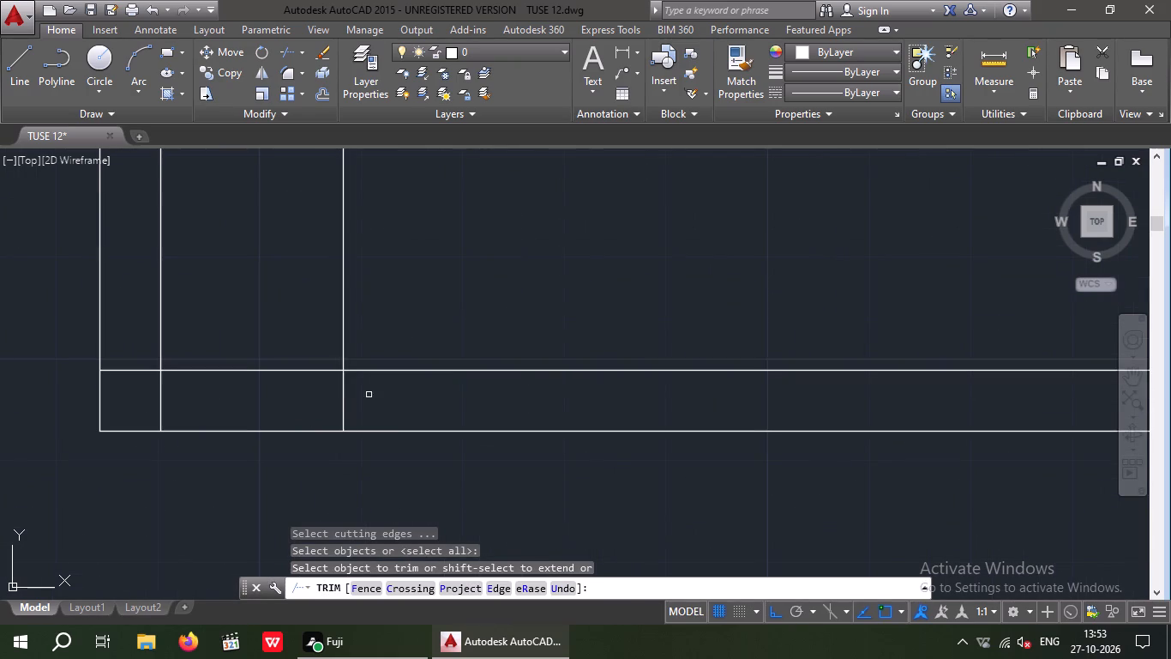
left_click_drag(369, 395, 315, 400)
left_click(312, 400)
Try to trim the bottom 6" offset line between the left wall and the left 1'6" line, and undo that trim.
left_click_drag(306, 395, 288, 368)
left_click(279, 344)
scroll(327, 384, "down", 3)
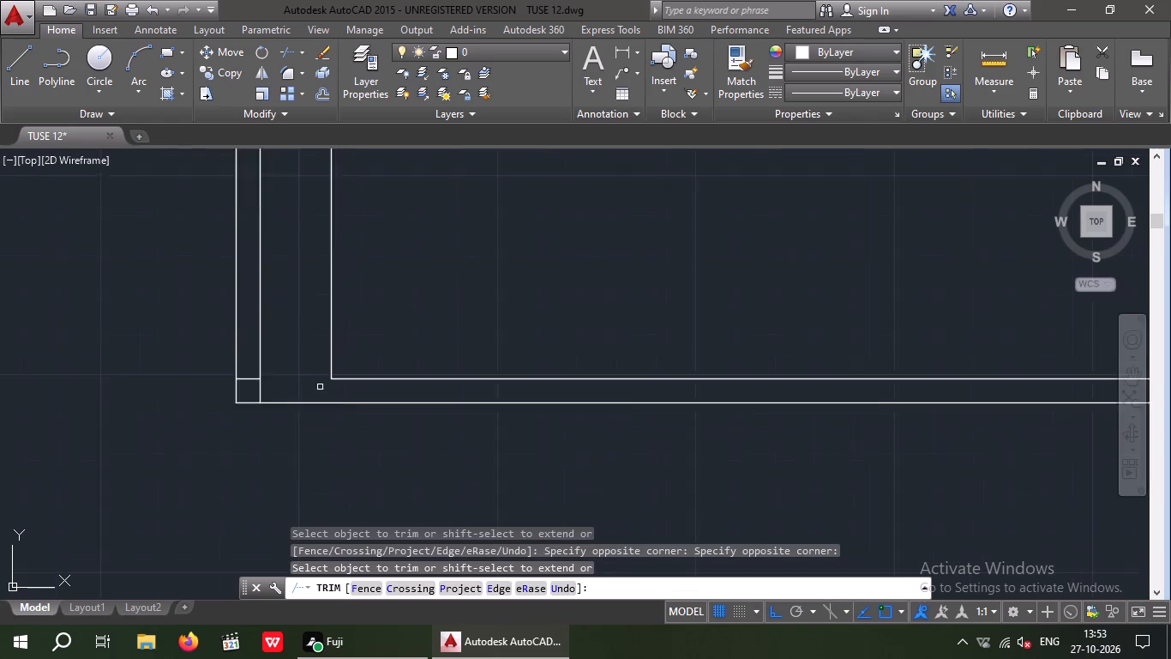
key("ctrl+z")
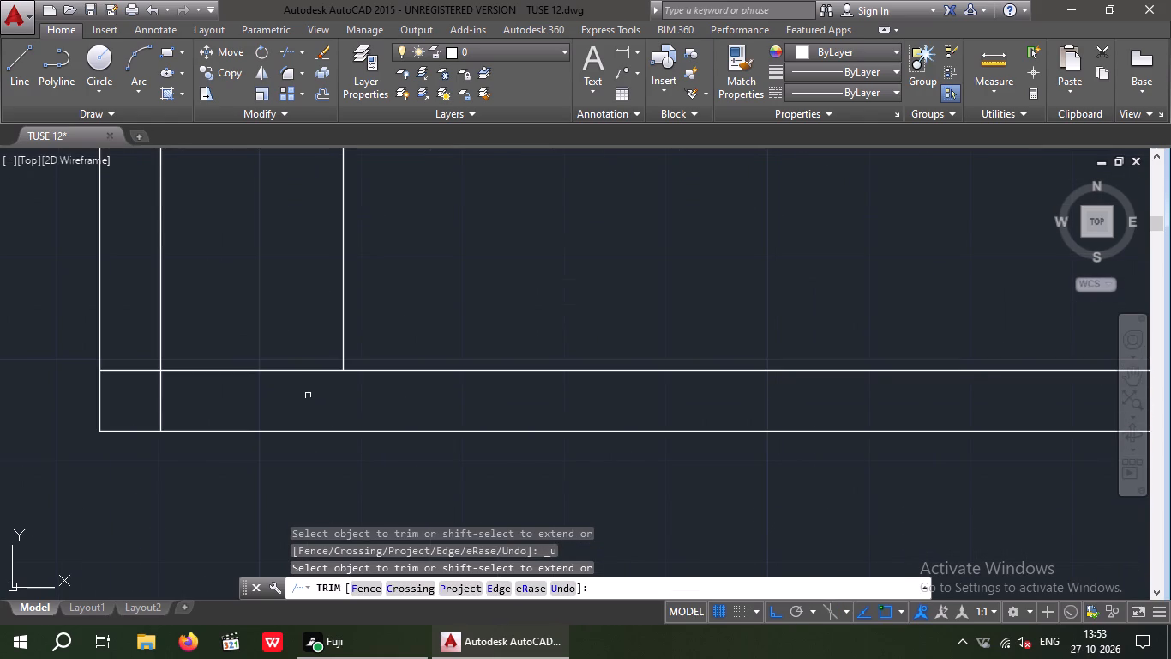
Trim the bottom 6" offset line from the outer left edge up to the left 1'6" offset line.
left_click_drag(145, 394, 133, 379)
left_click(123, 354)
left_click_drag(265, 403, 254, 396)
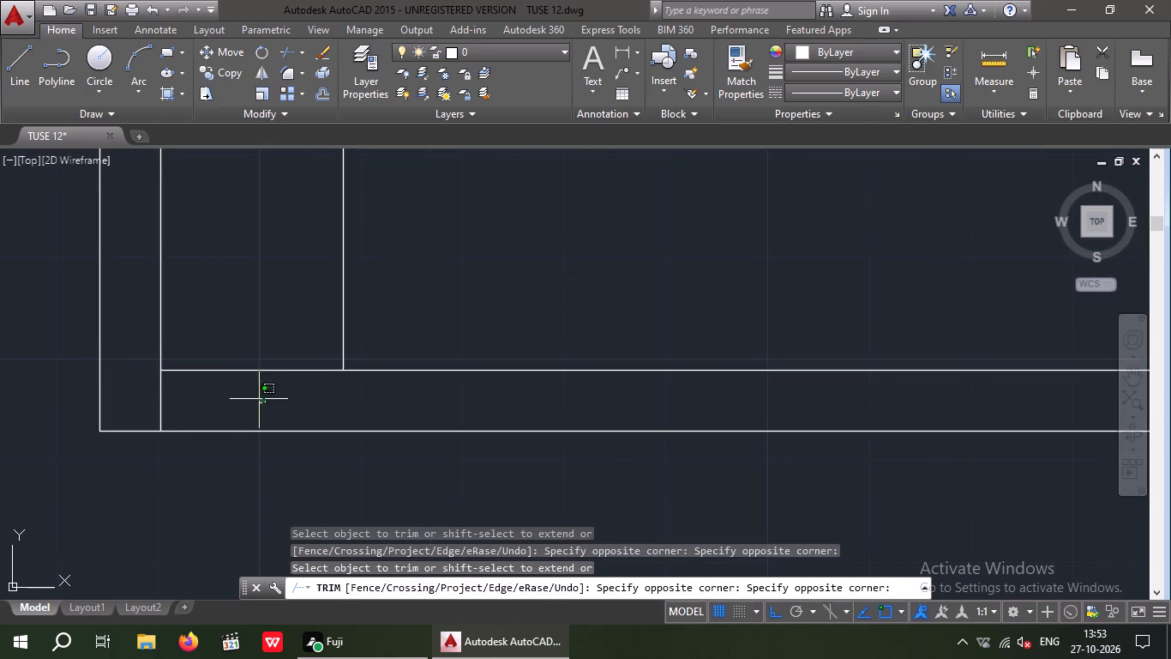
left_click_drag(254, 396, 235, 383)
left_click_drag(235, 324, 237, 332)
At the bottom-right corner, trim the bottom 6" offset line and the right 1'6" offset line back to their mutual intersection.
scroll(249, 337, "down", 4)
middle_click_drag(417, 416, 99, 437)
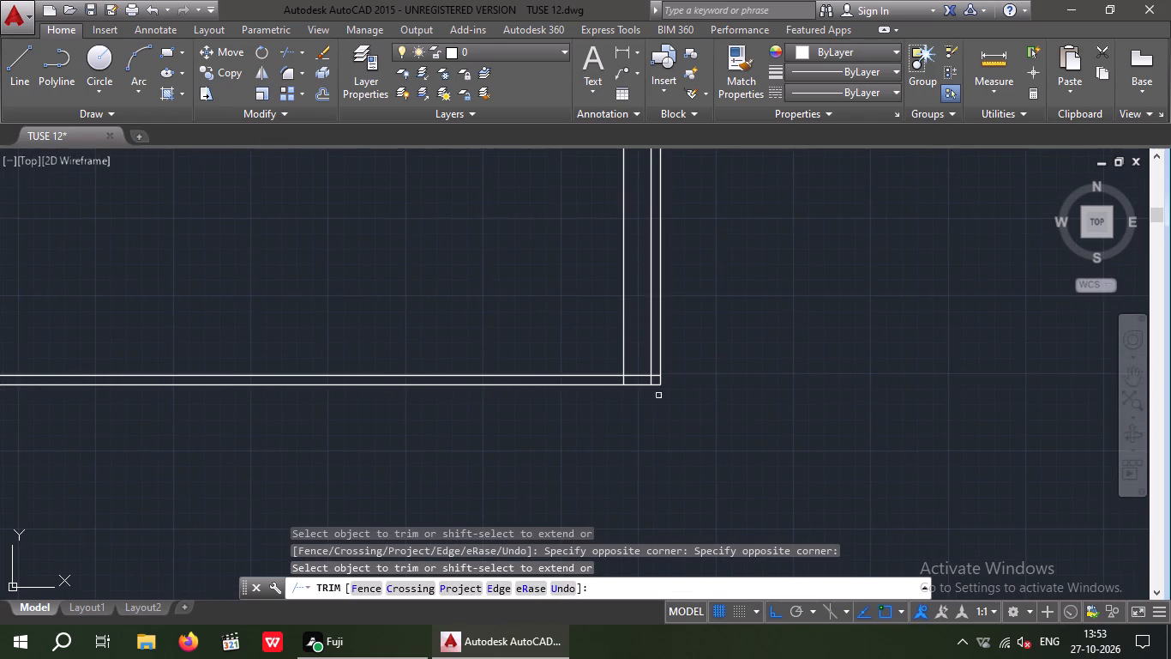
scroll(657, 386, "up", 4)
left_click_drag(657, 359, 640, 322)
left_click(640, 291)
left_click_drag(577, 371, 528, 327)
left_click_drag(512, 287, 510, 308)
left_click_drag(495, 346, 399, 359)
left_click(397, 359)
scroll(421, 368, "down", 4)
middle_click_drag(465, 436, 839, 509)
scroll(816, 504, "down", 2)
middle_click_drag(887, 408, 647, 512)
middle_click_drag(712, 461, 684, 311)
middle_click_drag(678, 378, 679, 420)
middle_click_drag(664, 450, 664, 469)
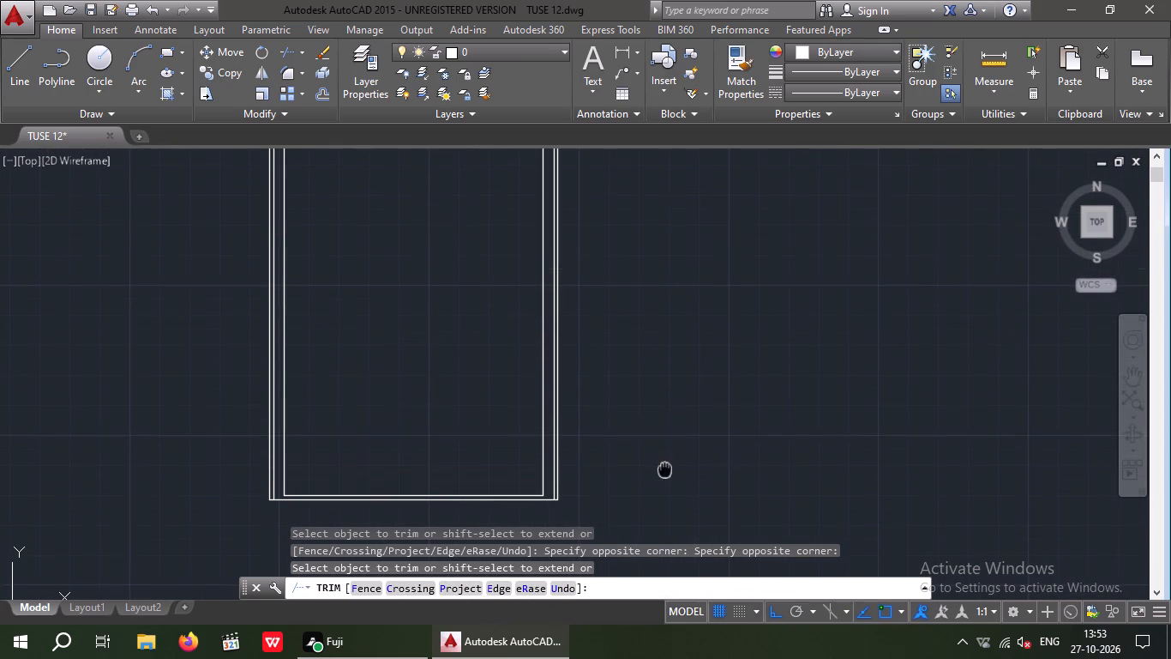
key("Escape")
key("Escape")
middle_click_drag(652, 444, 635, 509)
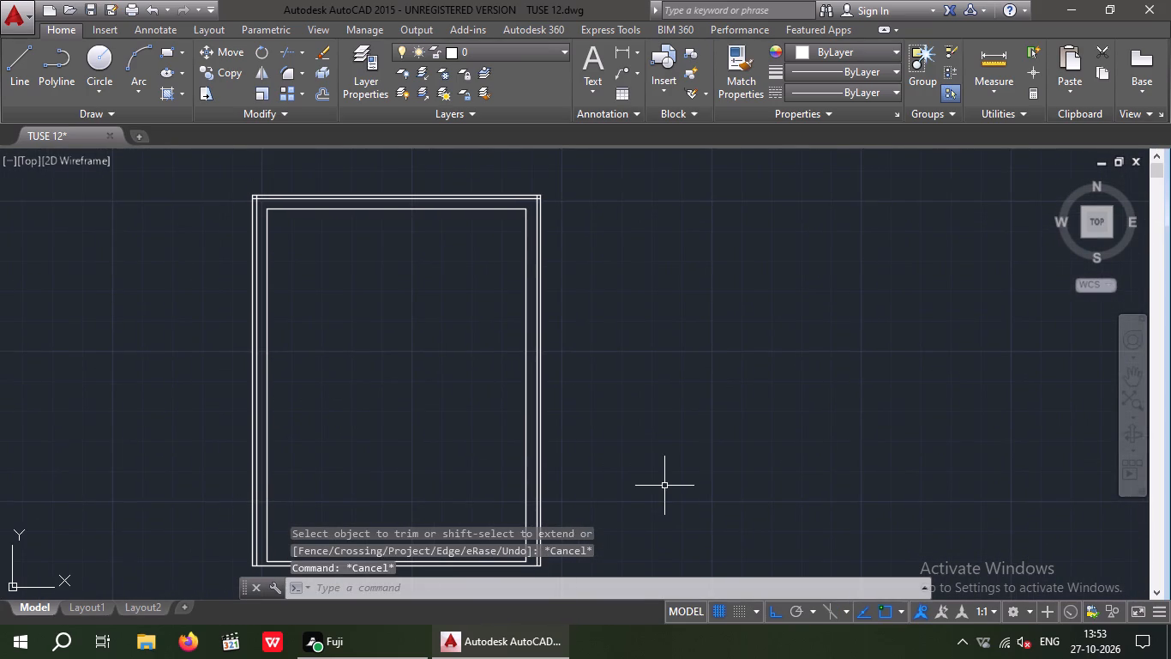
key("Escape")
key("Escape")
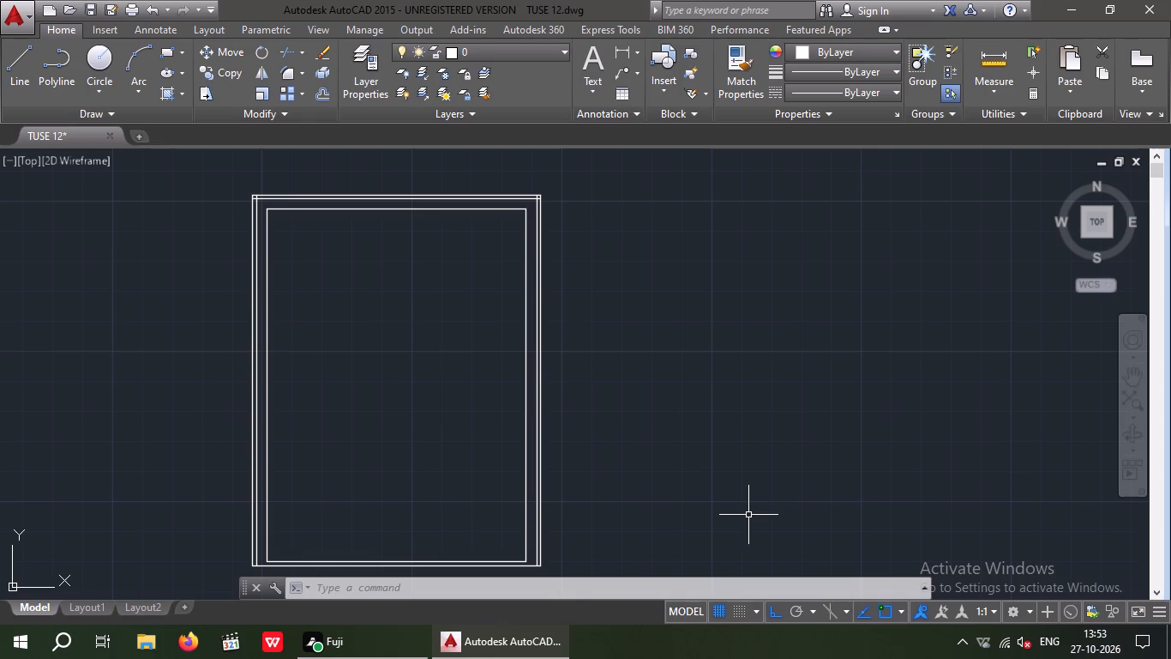
Offset the innermost rectangle's left, top and right lines 9" inward.
key("Escape")
key("Escape")
key("o")
key("Return")
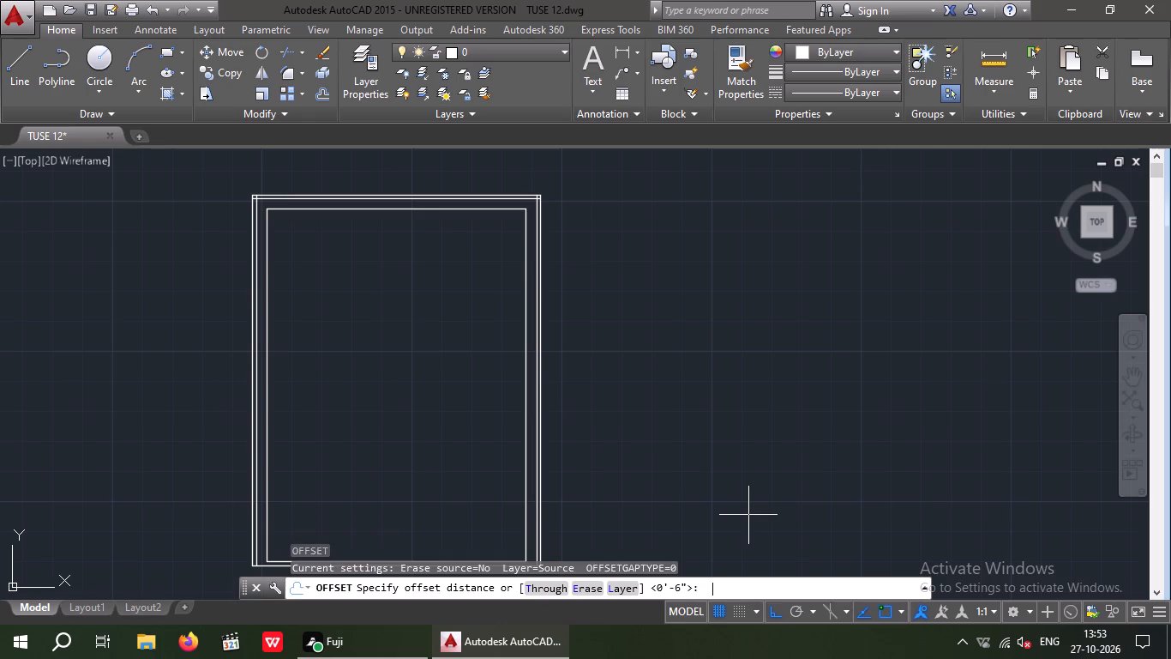
key("6")
key("BackSpace")
type("9\"")
key("Return")
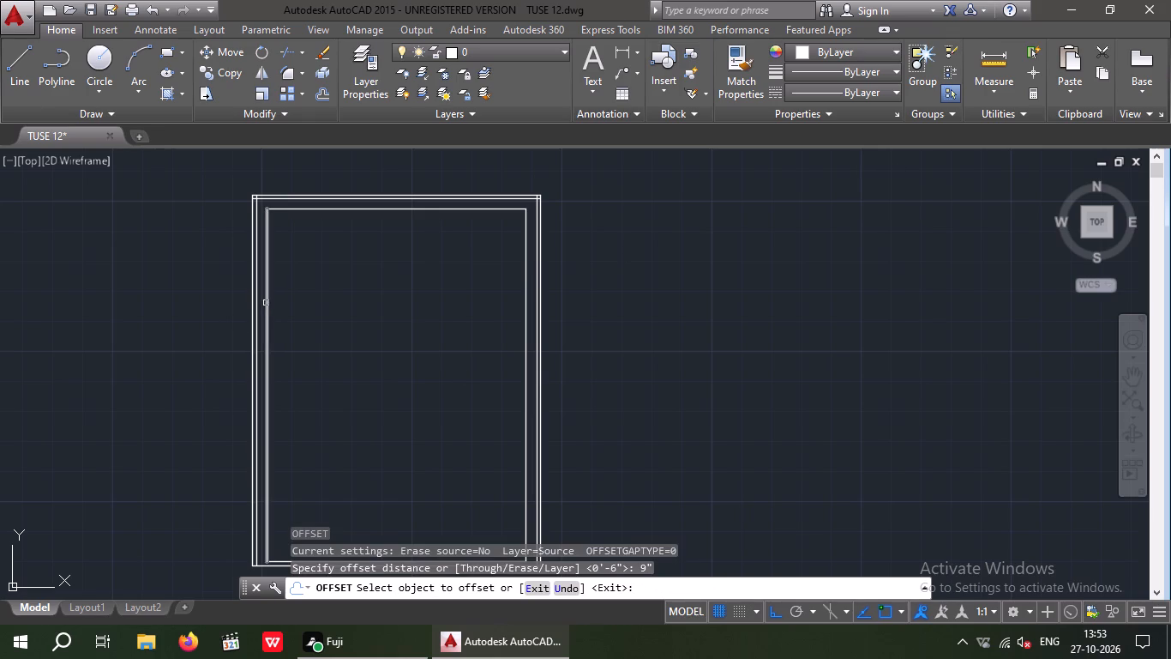
left_click_drag(268, 303, 302, 304)
left_click(315, 304)
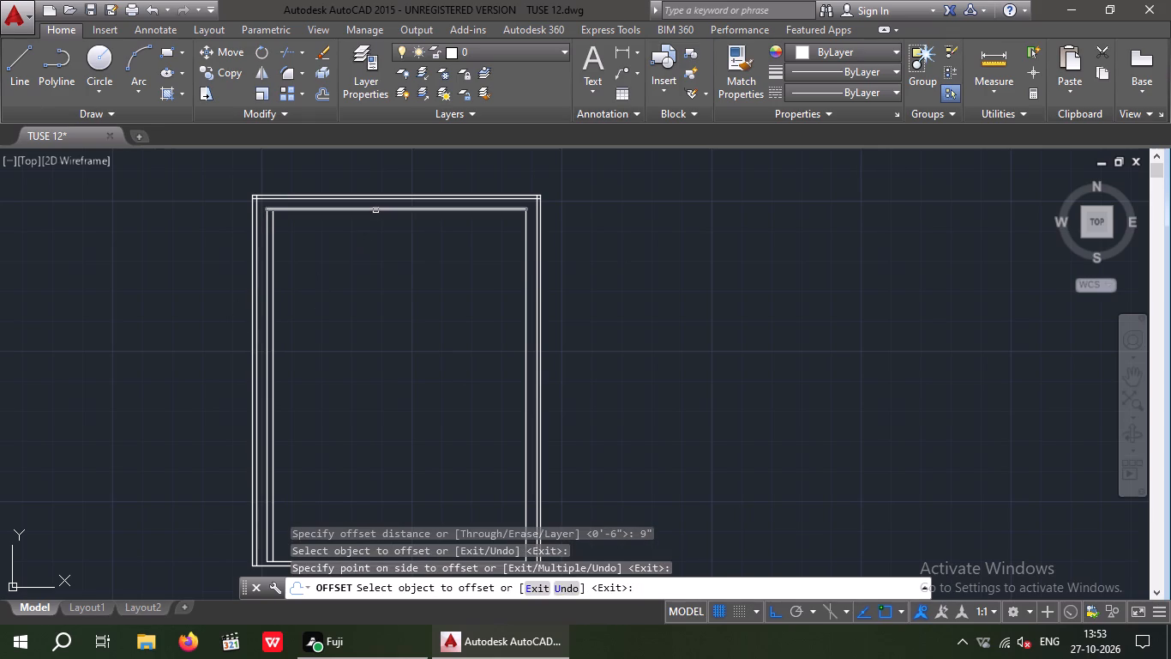
left_click_drag(375, 209, 379, 230)
left_click(381, 257)
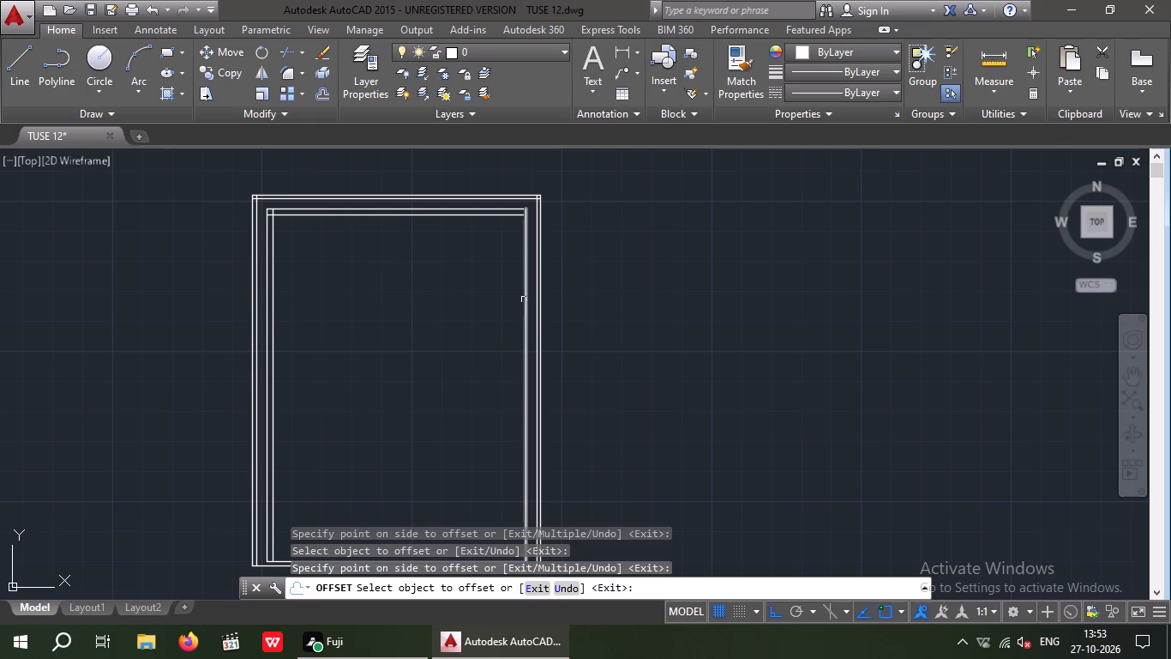
left_click_drag(525, 298, 489, 316)
left_click(486, 317)
Offset the innermost rectangle's bottom line 9" inward as well.
middle_click_drag(458, 344, 454, 243)
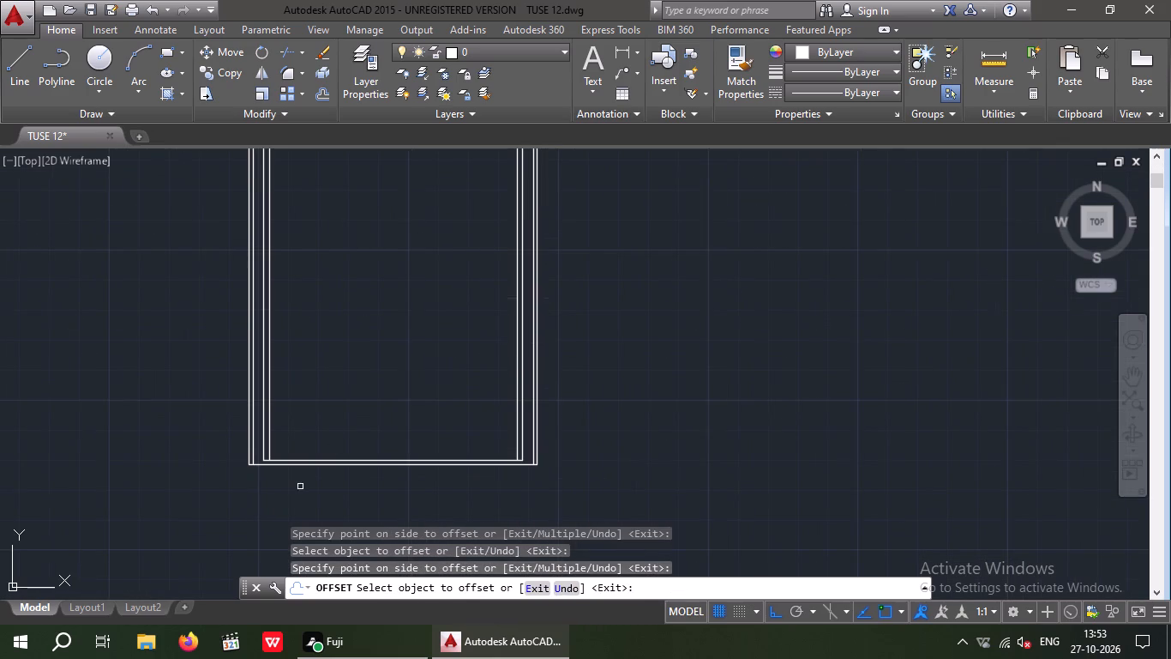
scroll(287, 469, "up", 3)
left_click_drag(340, 439, 343, 424)
left_click(353, 395)
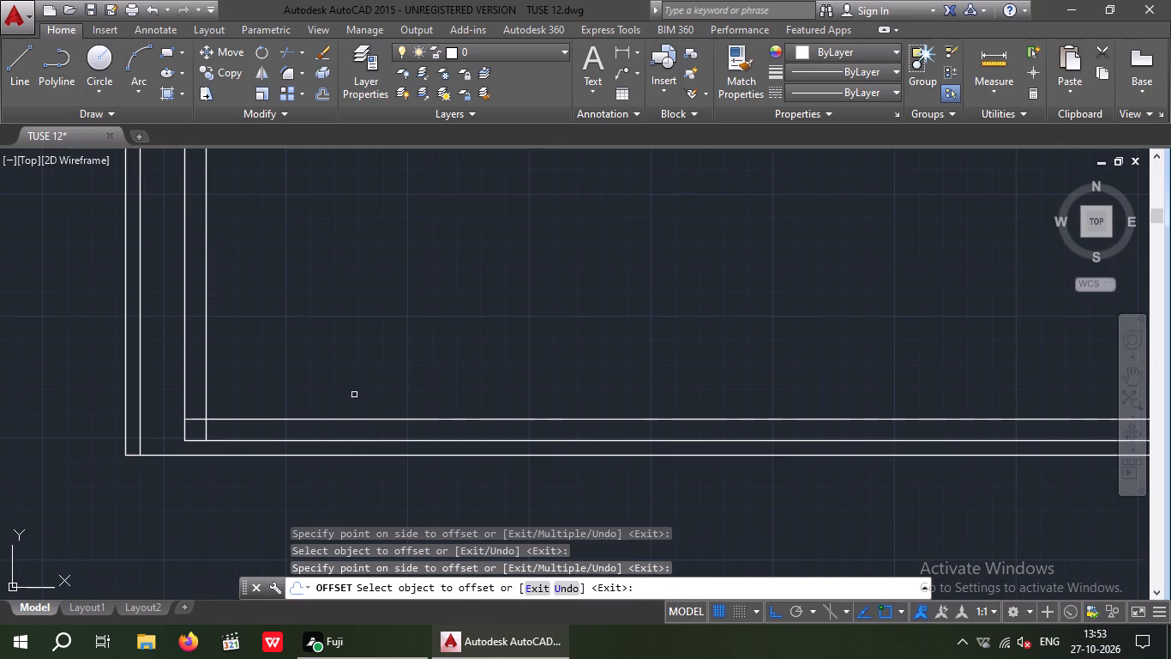
key("Escape")
key("Escape")
key("Escape")
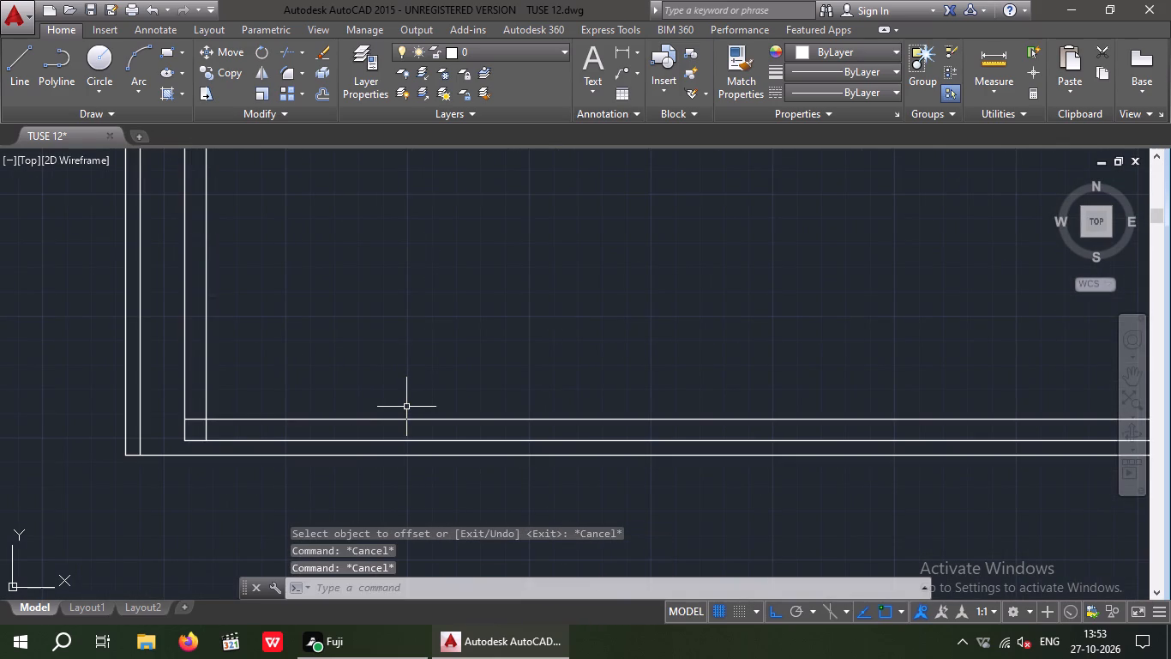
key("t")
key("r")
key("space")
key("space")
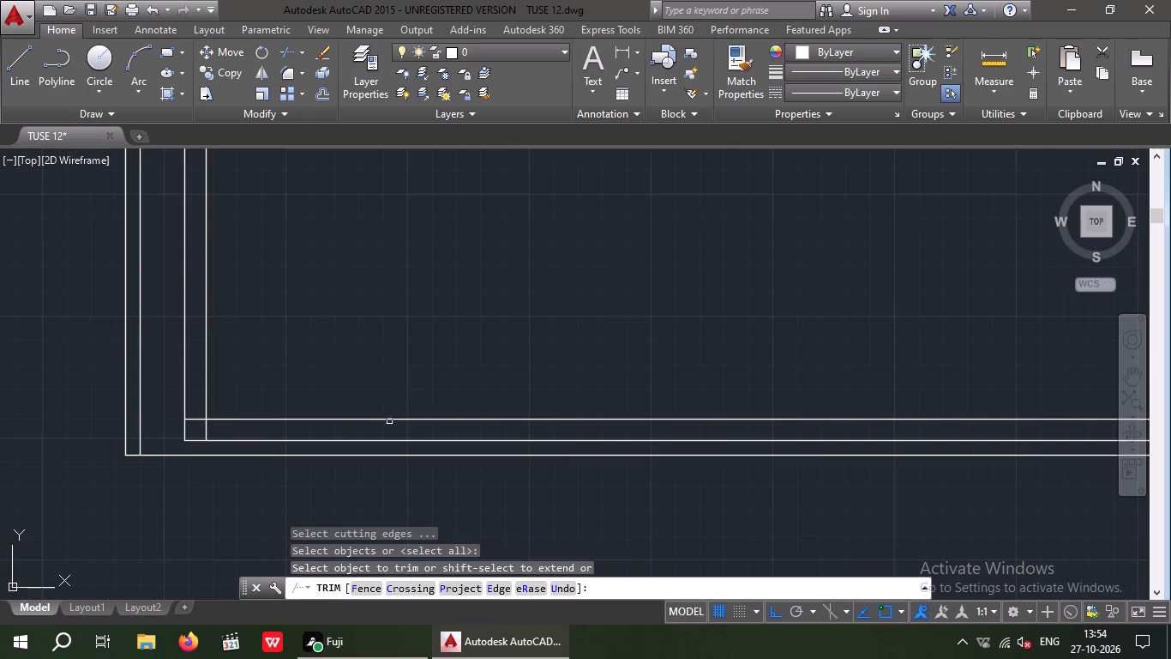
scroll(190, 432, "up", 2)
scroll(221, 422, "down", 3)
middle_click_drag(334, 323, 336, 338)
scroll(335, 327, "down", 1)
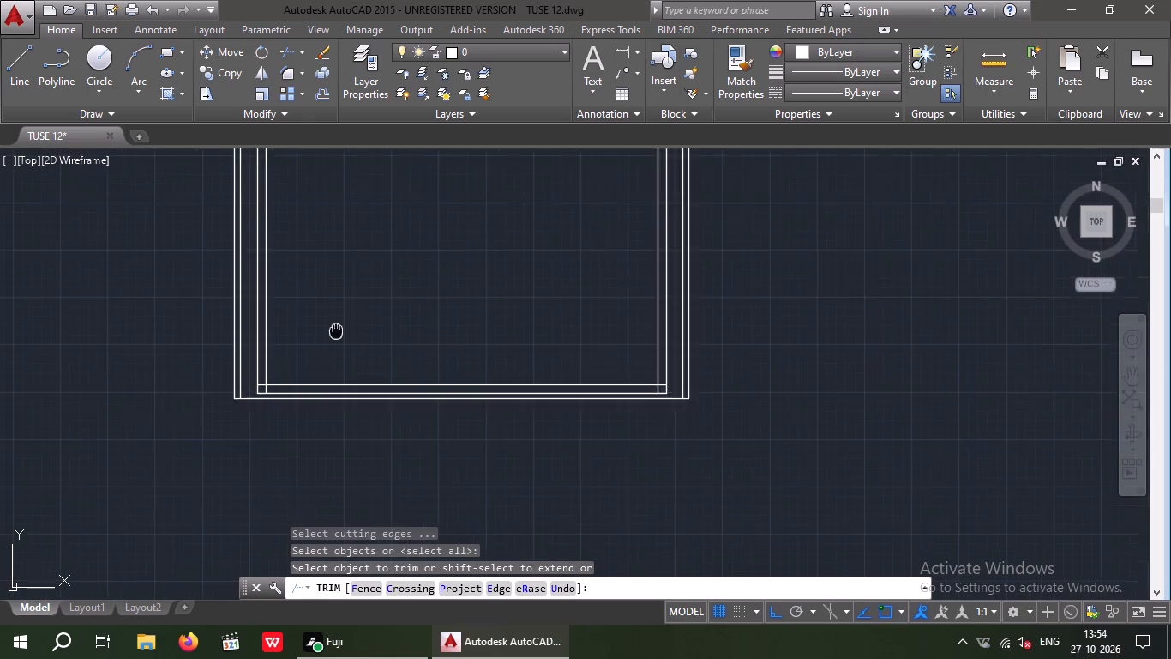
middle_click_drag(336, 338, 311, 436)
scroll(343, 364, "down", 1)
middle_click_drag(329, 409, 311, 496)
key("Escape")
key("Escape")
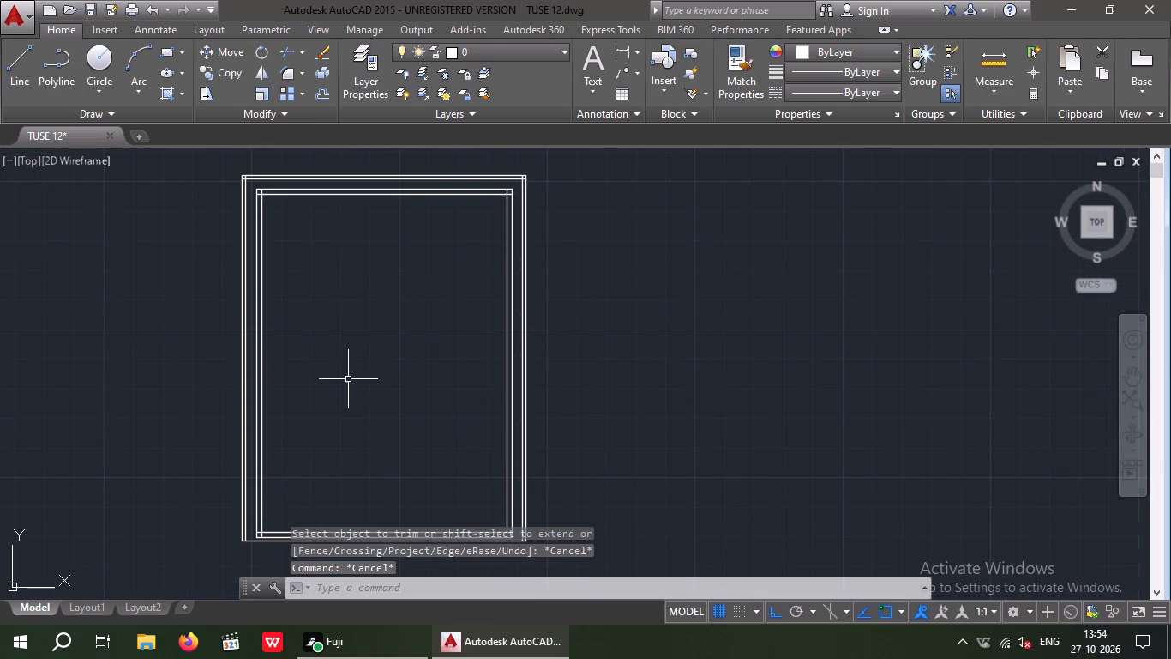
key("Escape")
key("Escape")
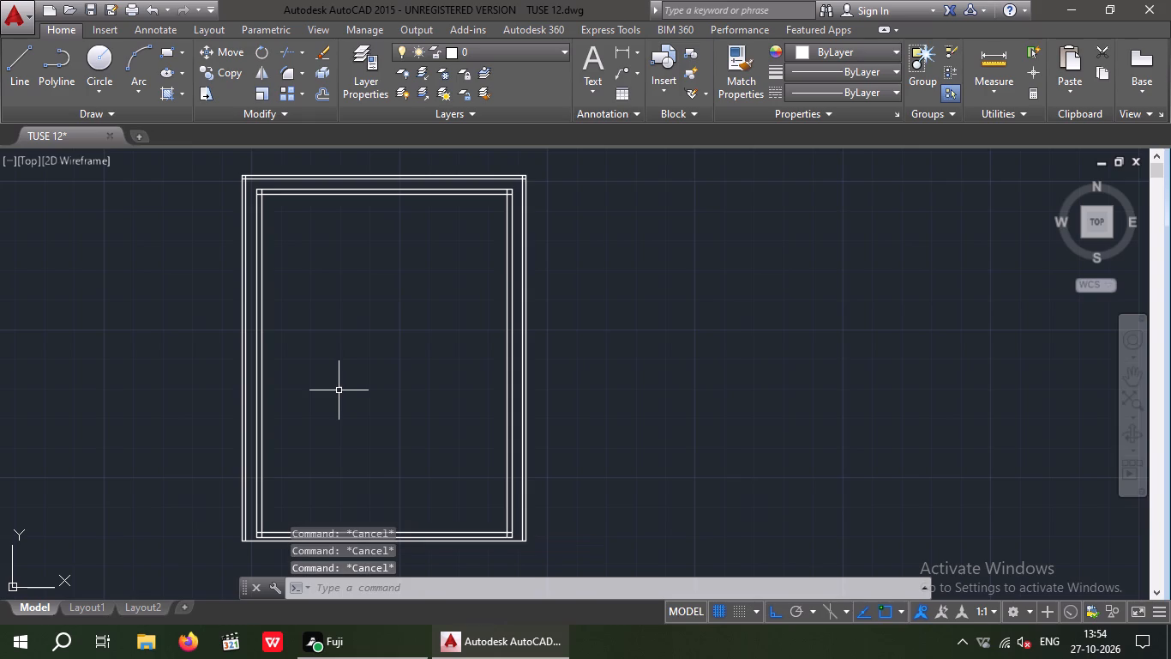
Offset the inner face of the left 9" wall 7' into the plan.
key("o")
key("Return")
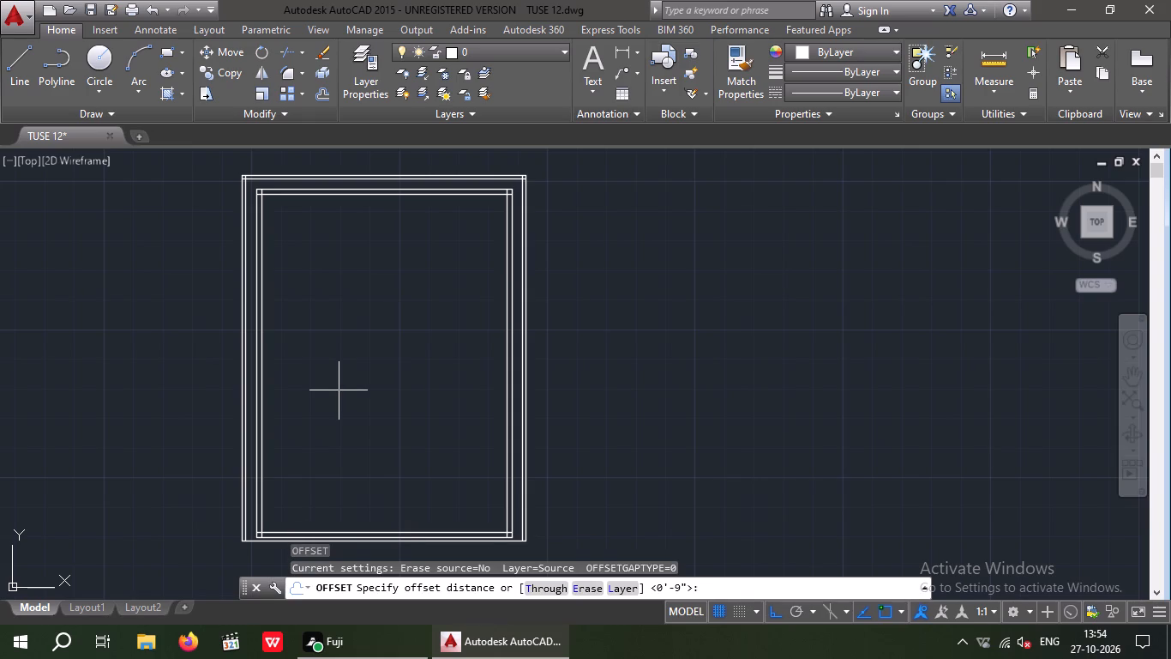
key("7")
key("apostrophe")
key("Return")
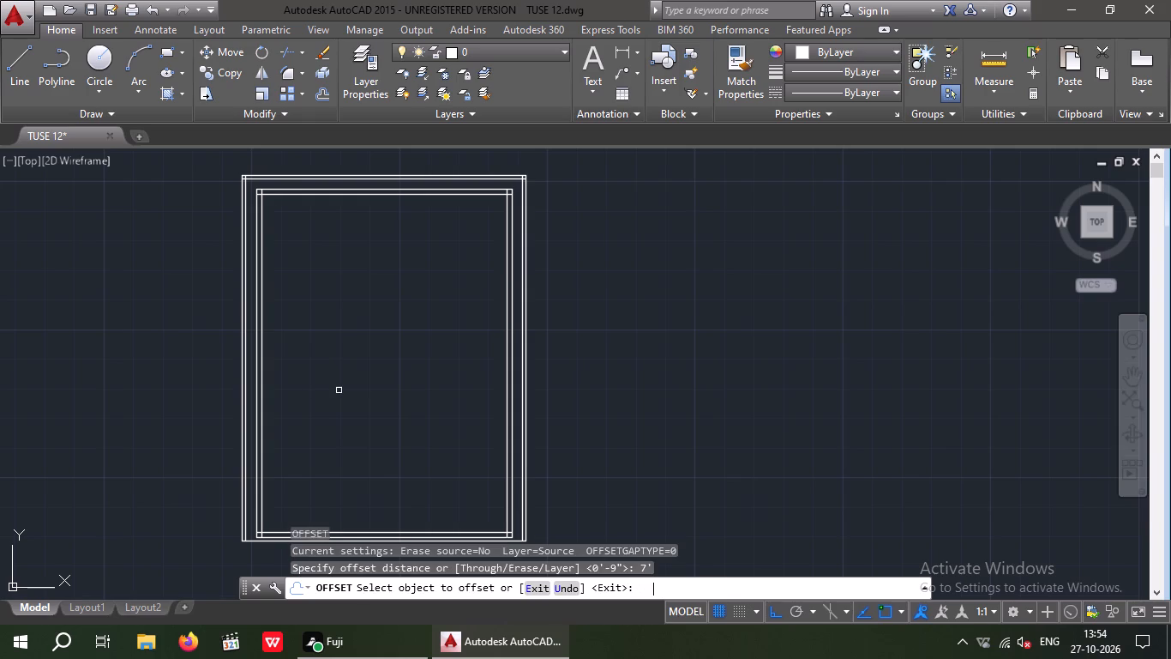
scroll(267, 201, "up", 2)
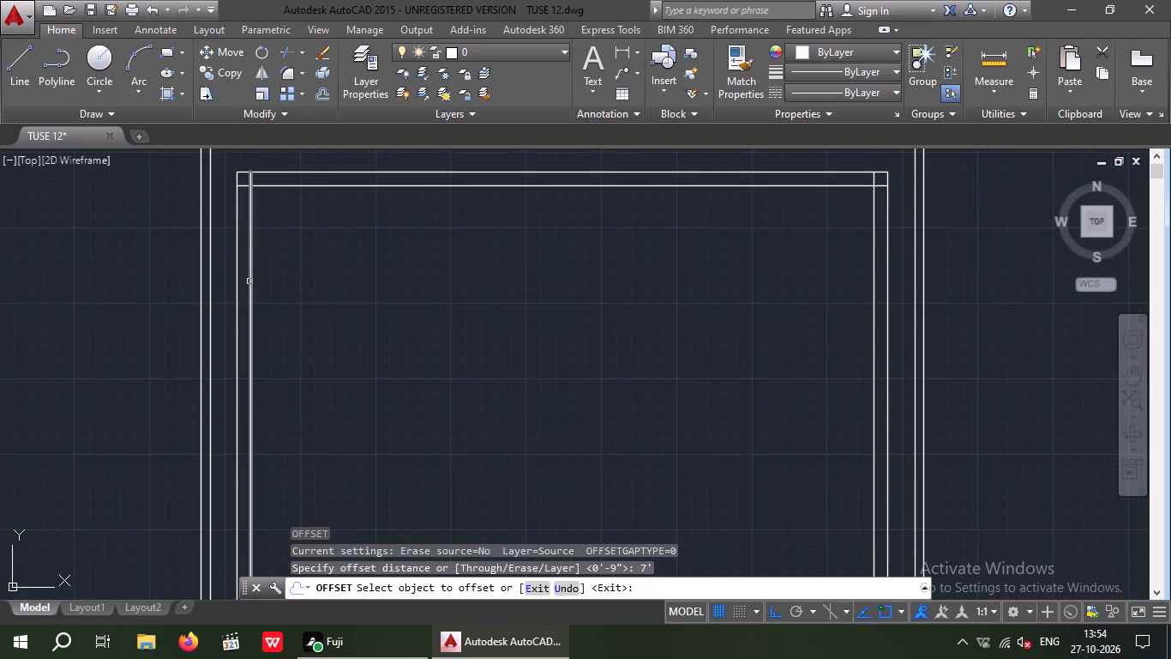
left_click_drag(249, 281, 283, 284)
left_click(423, 287)
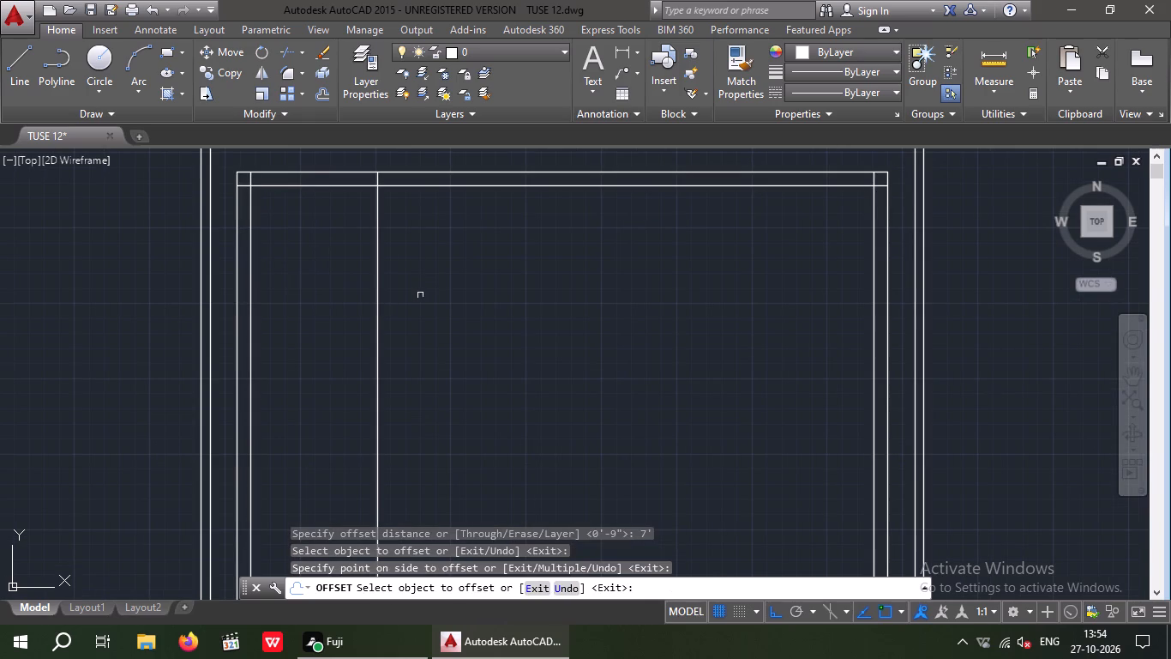
key("Escape")
key("Escape")
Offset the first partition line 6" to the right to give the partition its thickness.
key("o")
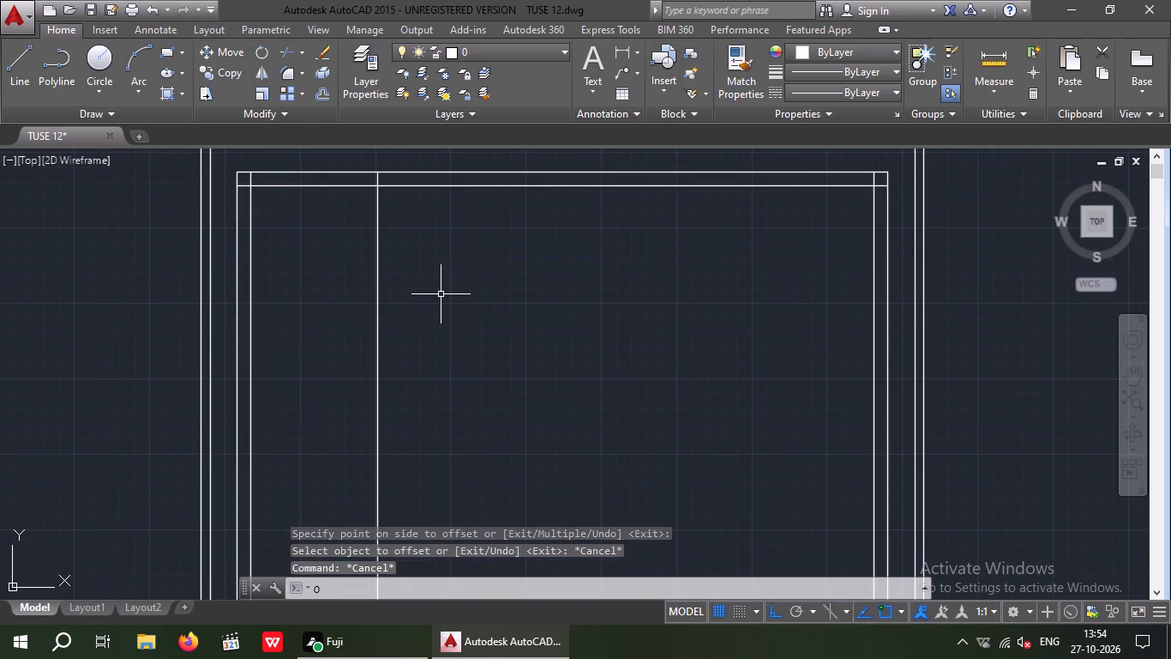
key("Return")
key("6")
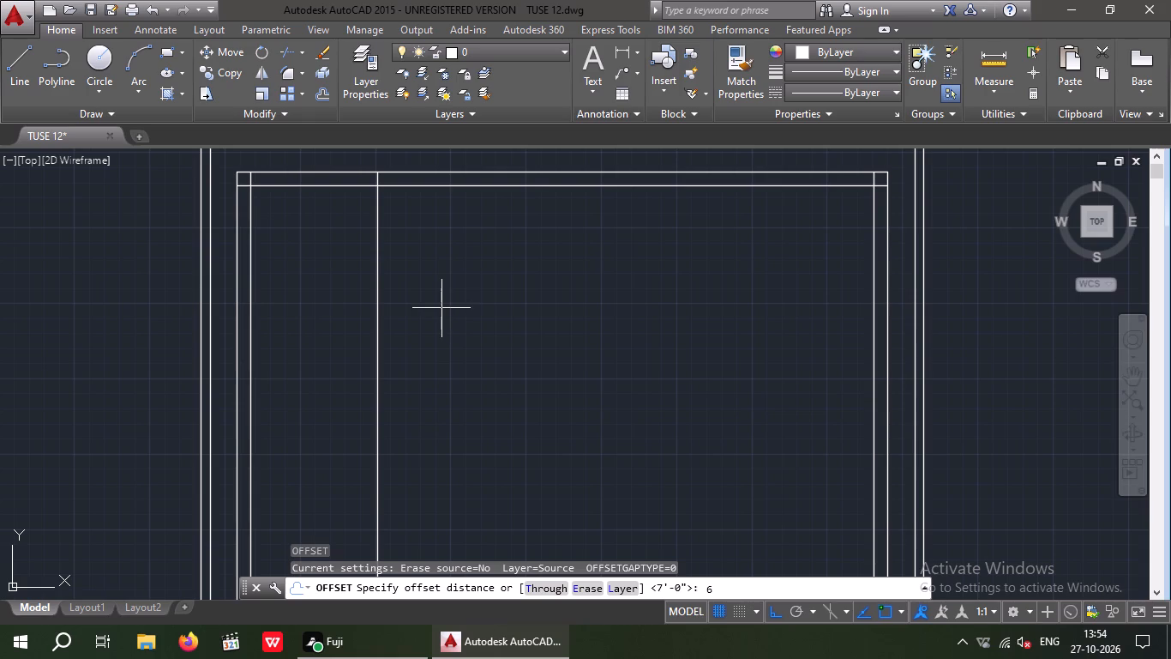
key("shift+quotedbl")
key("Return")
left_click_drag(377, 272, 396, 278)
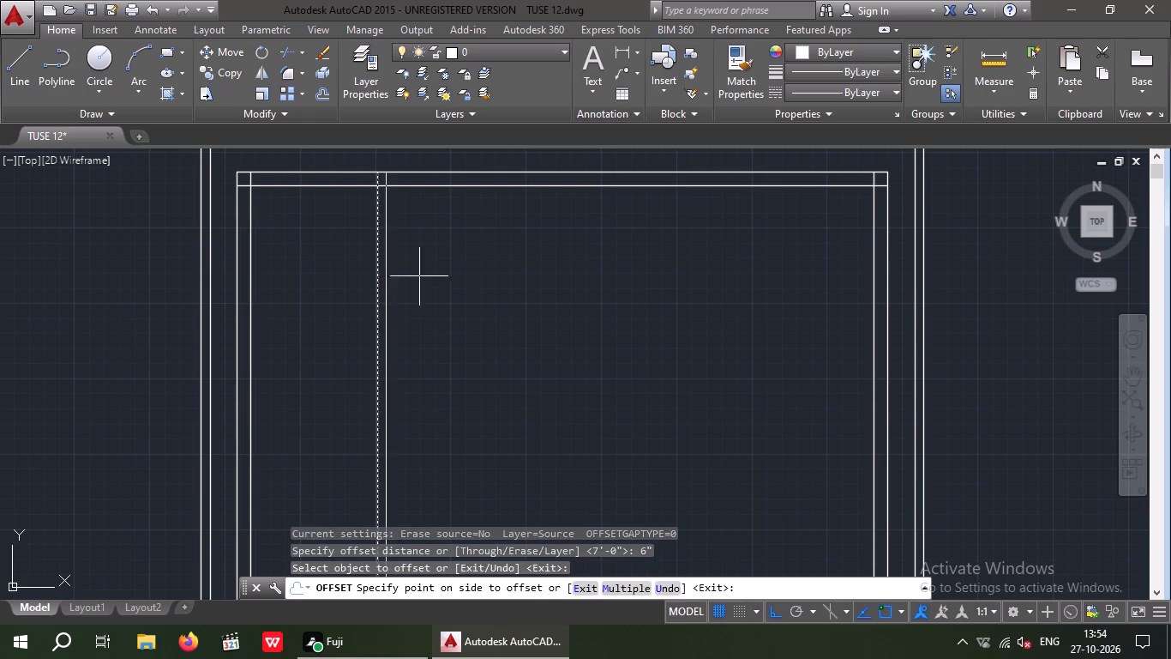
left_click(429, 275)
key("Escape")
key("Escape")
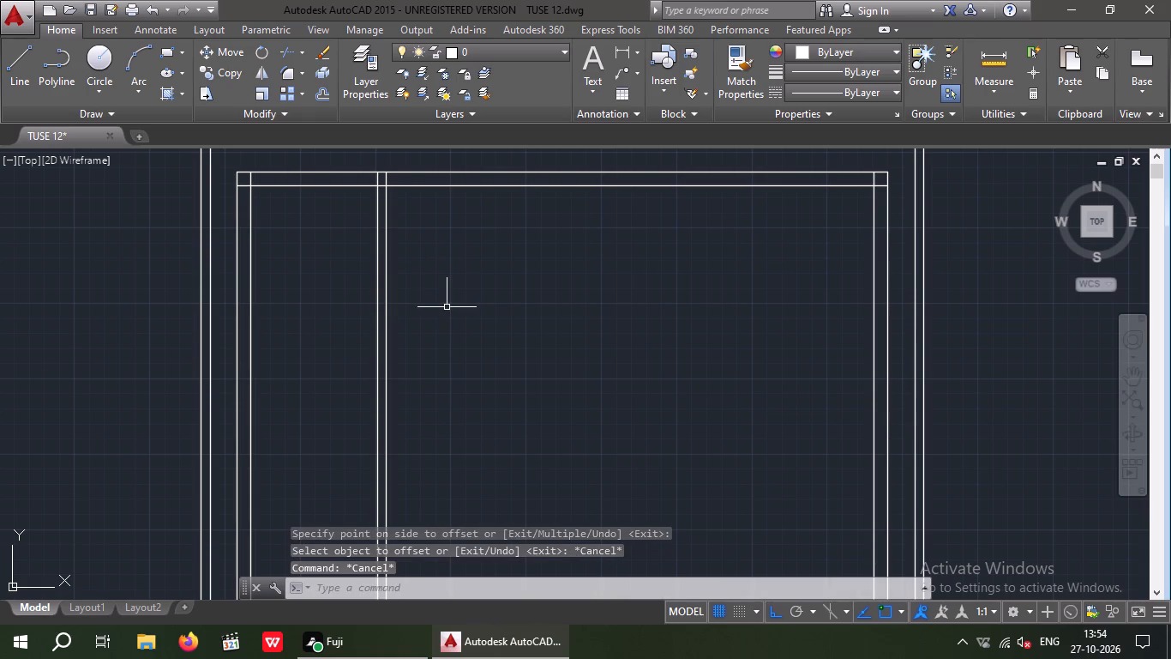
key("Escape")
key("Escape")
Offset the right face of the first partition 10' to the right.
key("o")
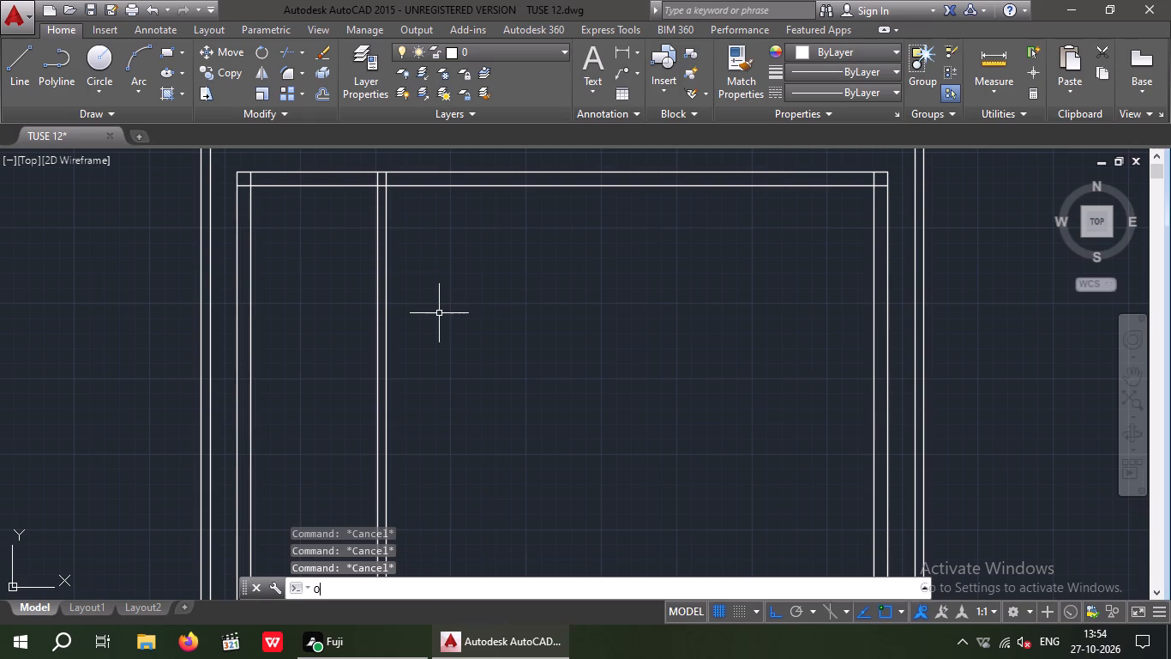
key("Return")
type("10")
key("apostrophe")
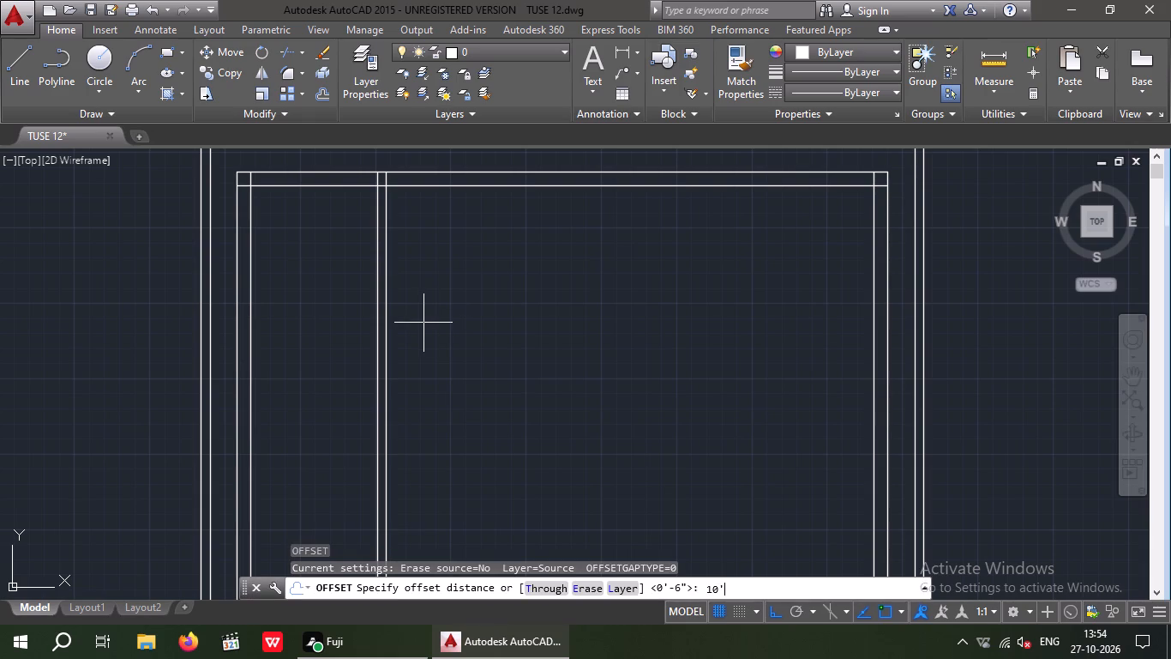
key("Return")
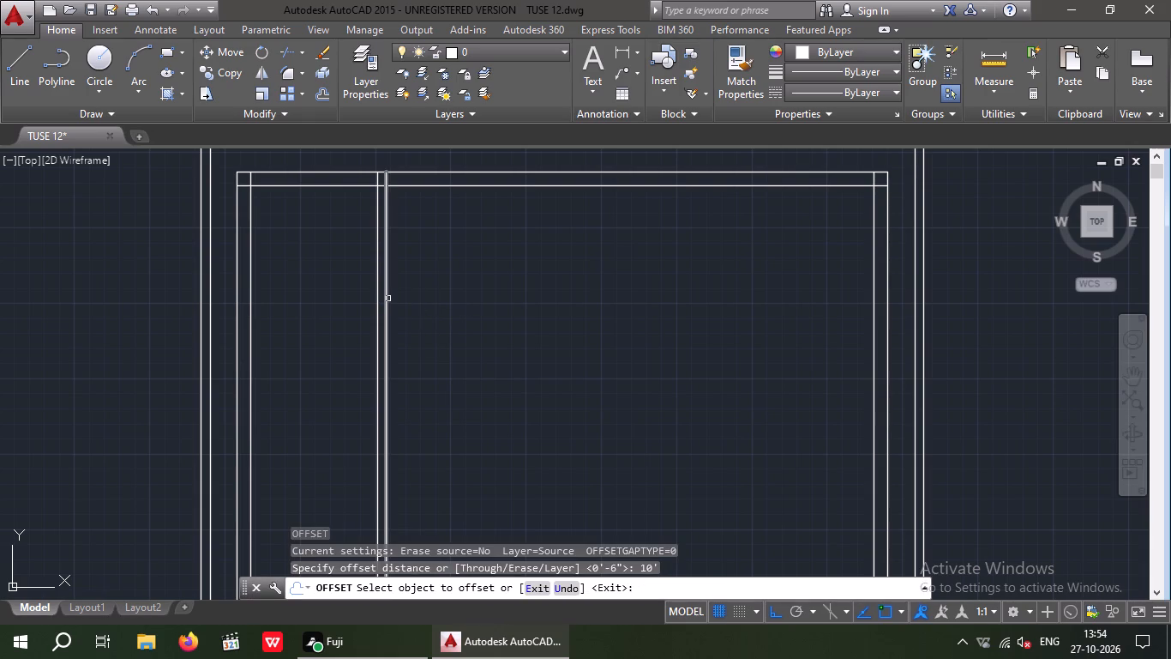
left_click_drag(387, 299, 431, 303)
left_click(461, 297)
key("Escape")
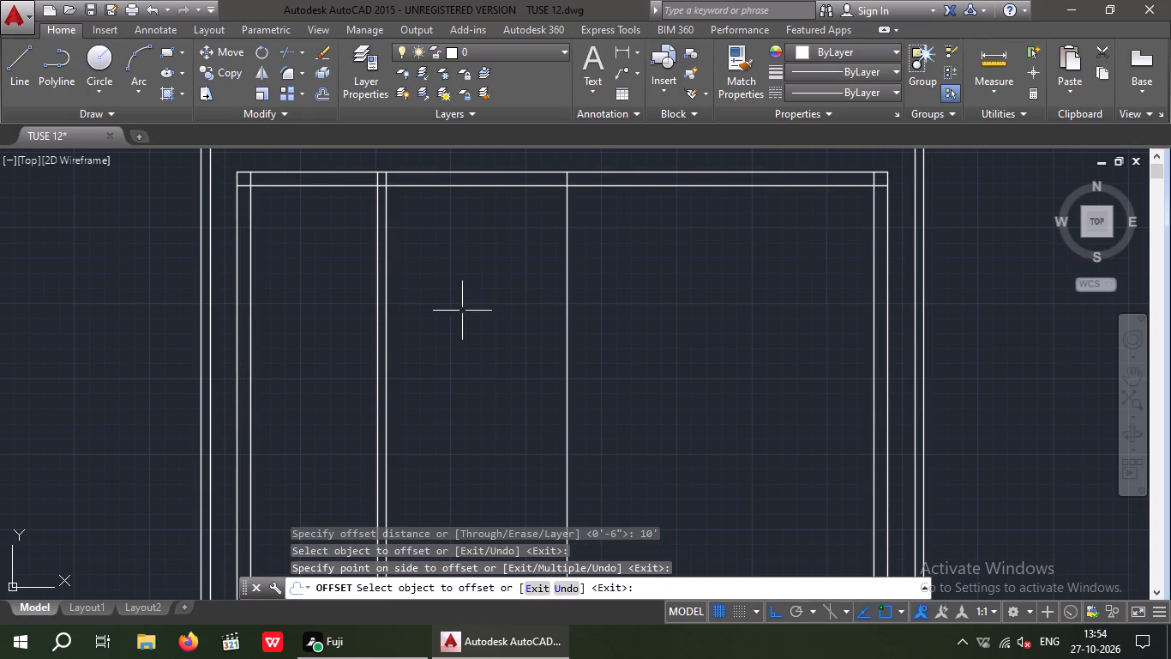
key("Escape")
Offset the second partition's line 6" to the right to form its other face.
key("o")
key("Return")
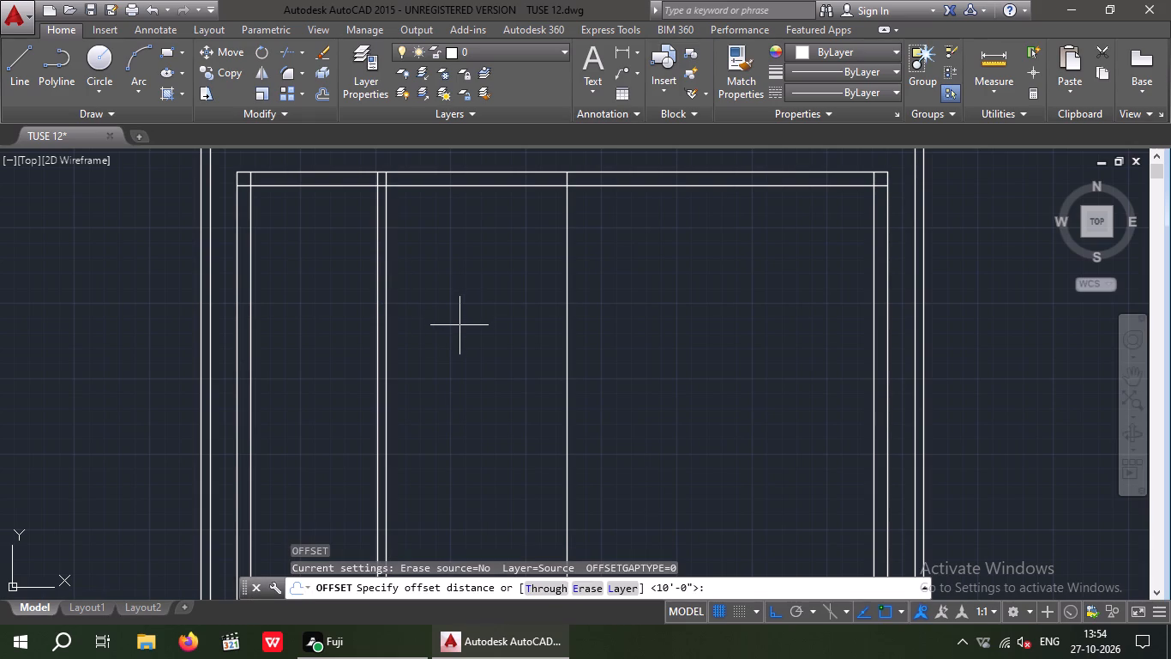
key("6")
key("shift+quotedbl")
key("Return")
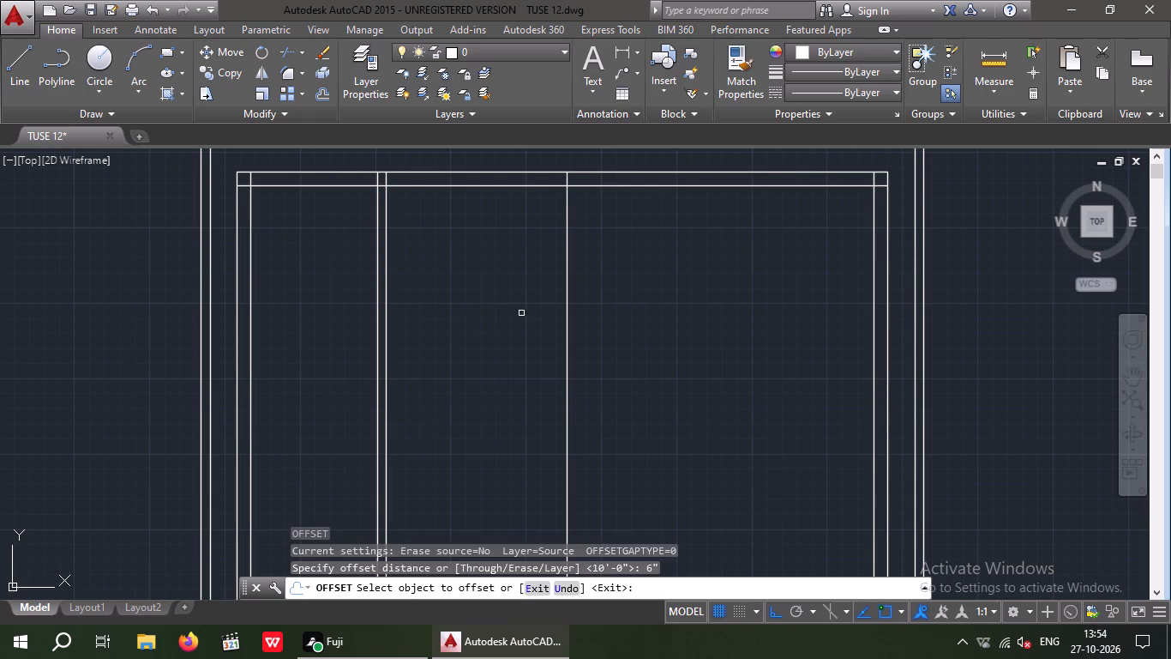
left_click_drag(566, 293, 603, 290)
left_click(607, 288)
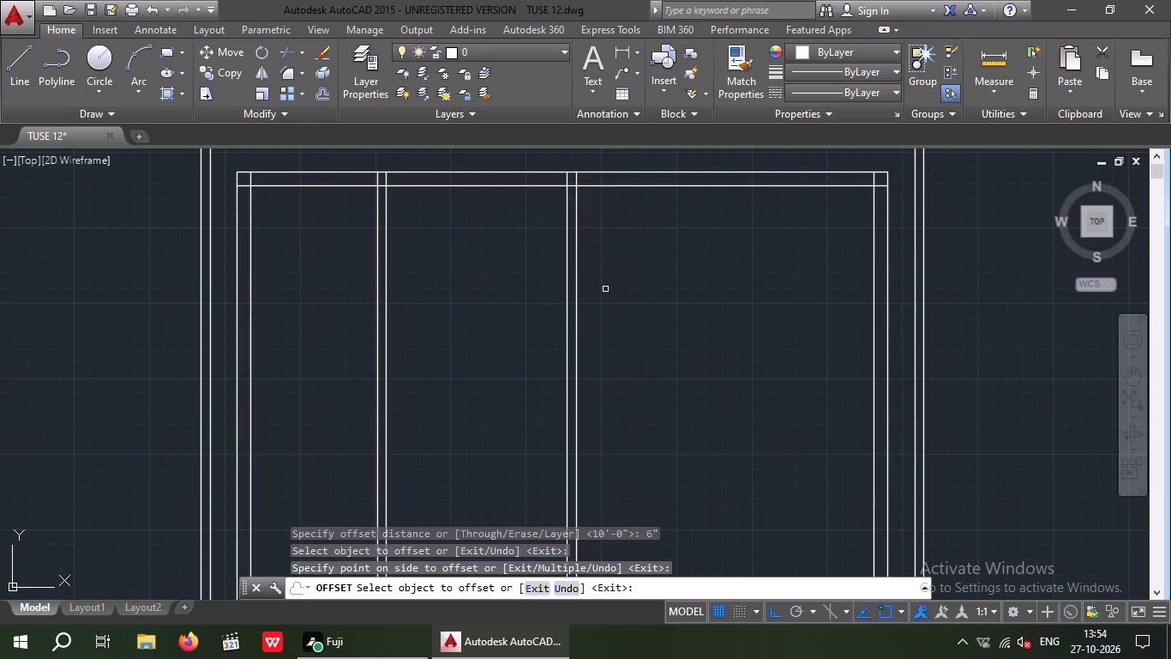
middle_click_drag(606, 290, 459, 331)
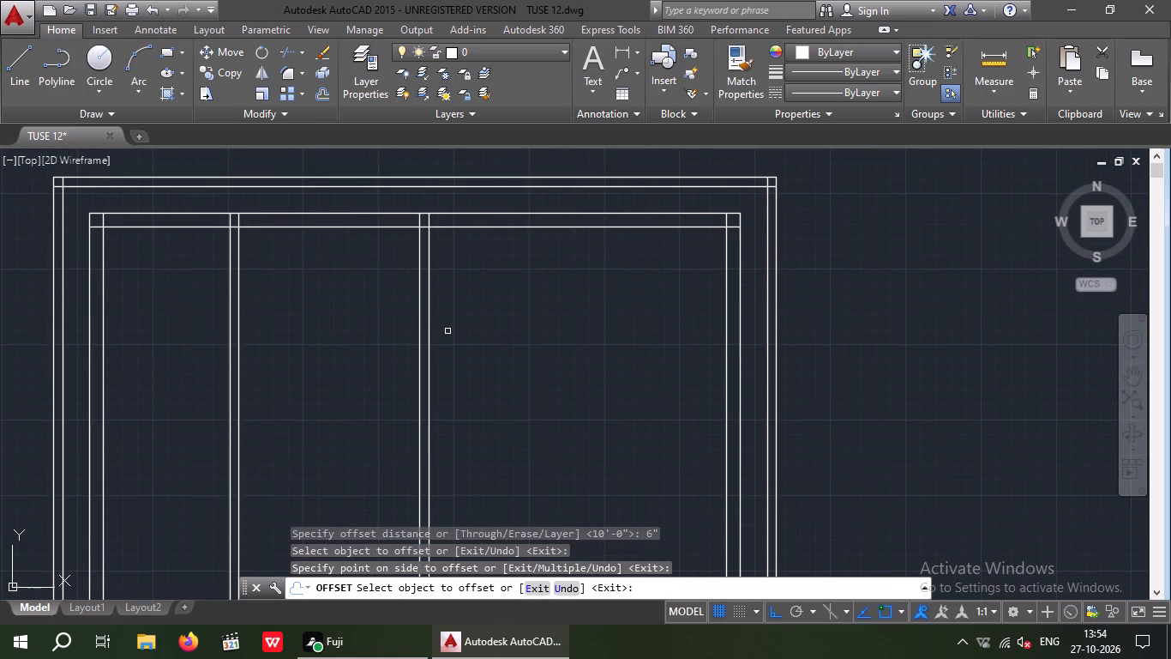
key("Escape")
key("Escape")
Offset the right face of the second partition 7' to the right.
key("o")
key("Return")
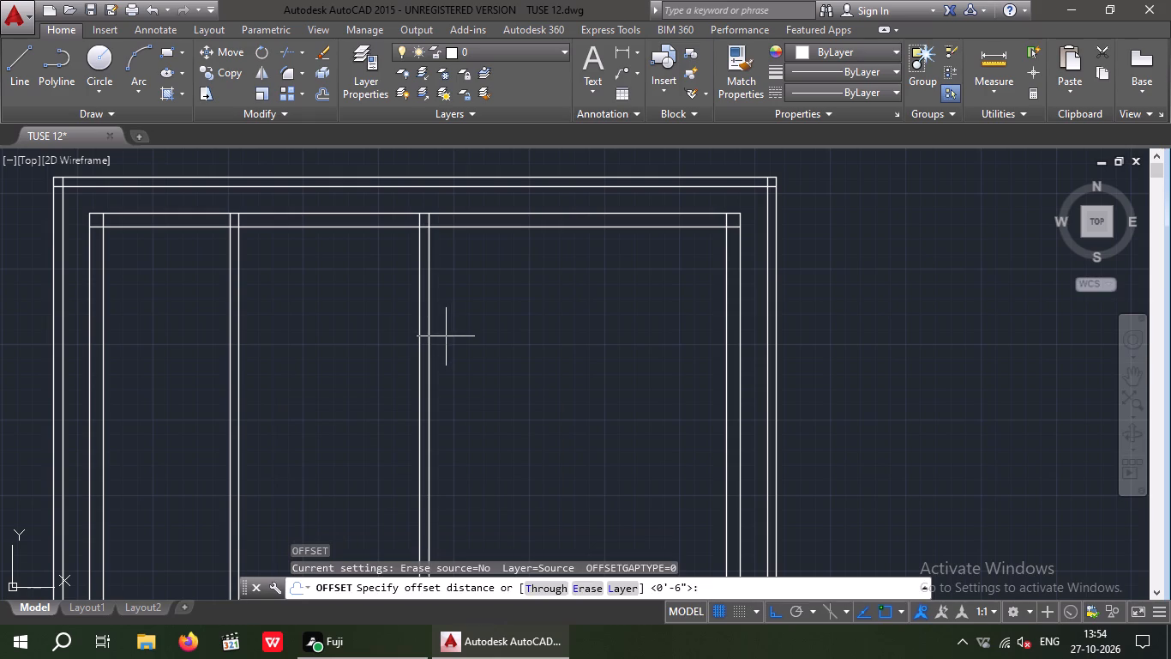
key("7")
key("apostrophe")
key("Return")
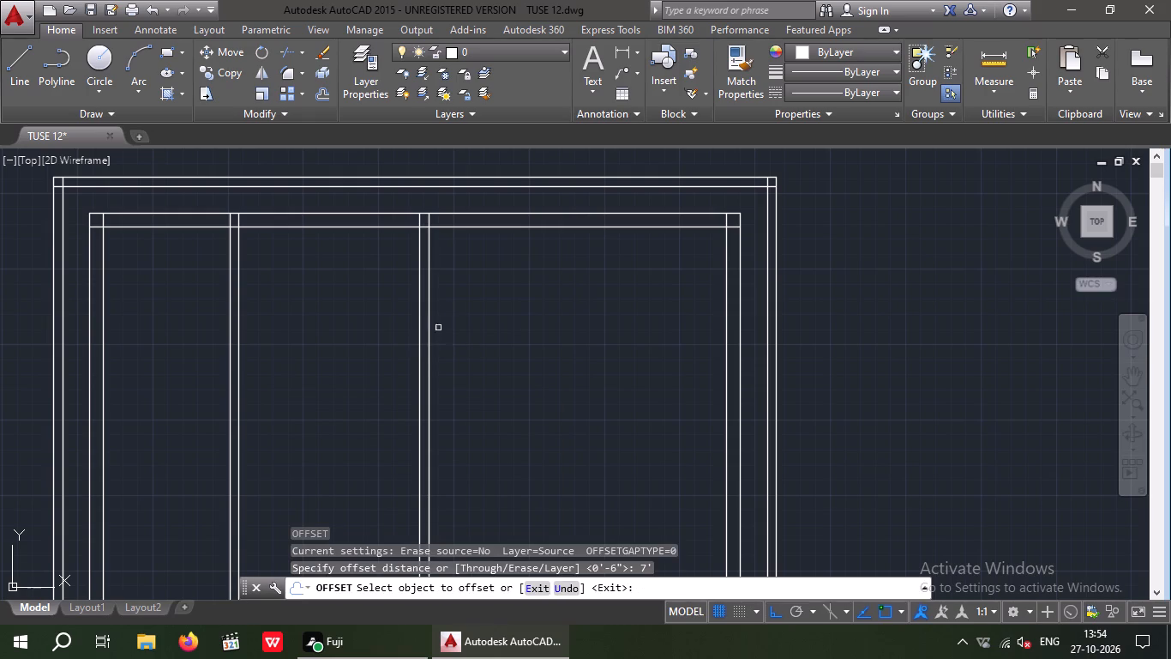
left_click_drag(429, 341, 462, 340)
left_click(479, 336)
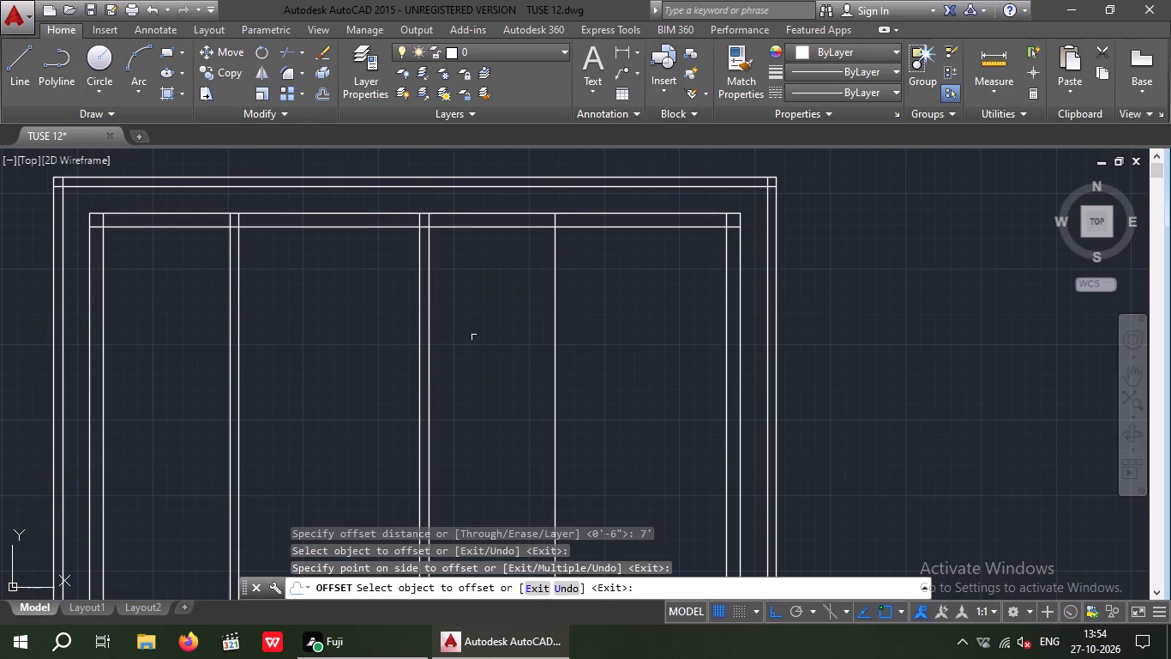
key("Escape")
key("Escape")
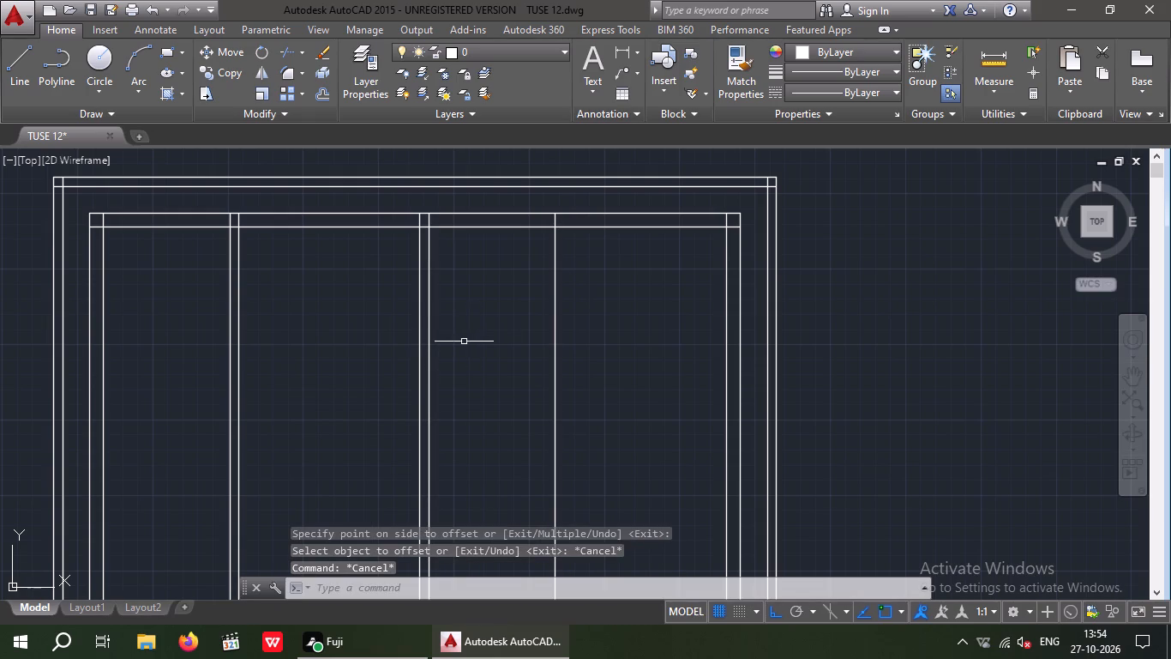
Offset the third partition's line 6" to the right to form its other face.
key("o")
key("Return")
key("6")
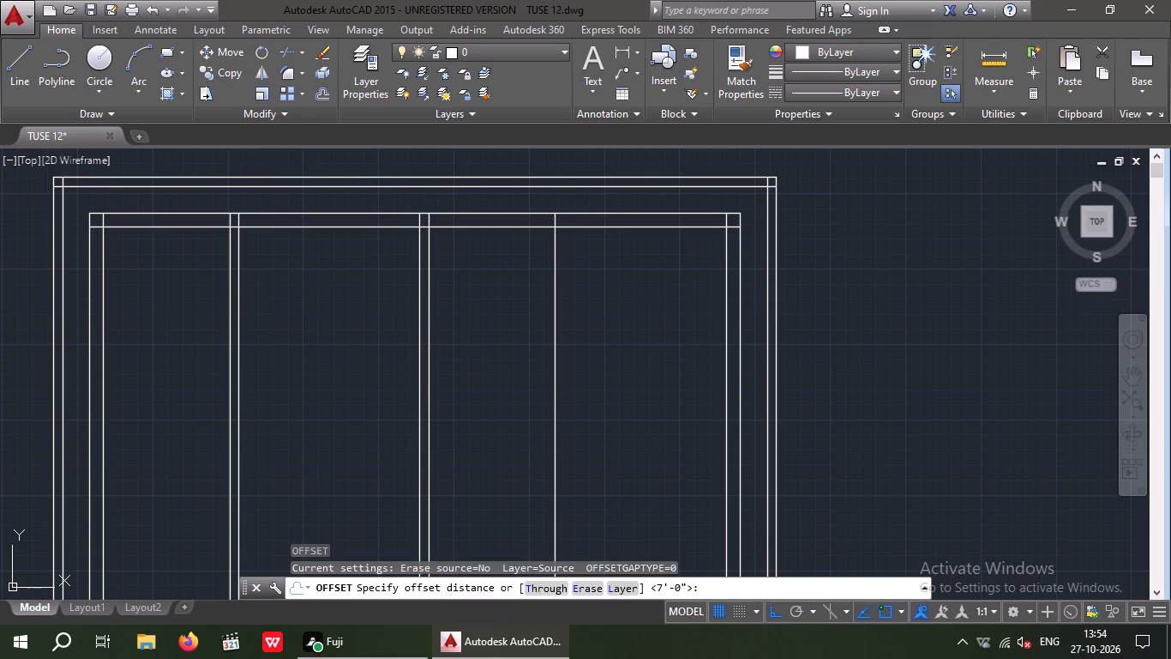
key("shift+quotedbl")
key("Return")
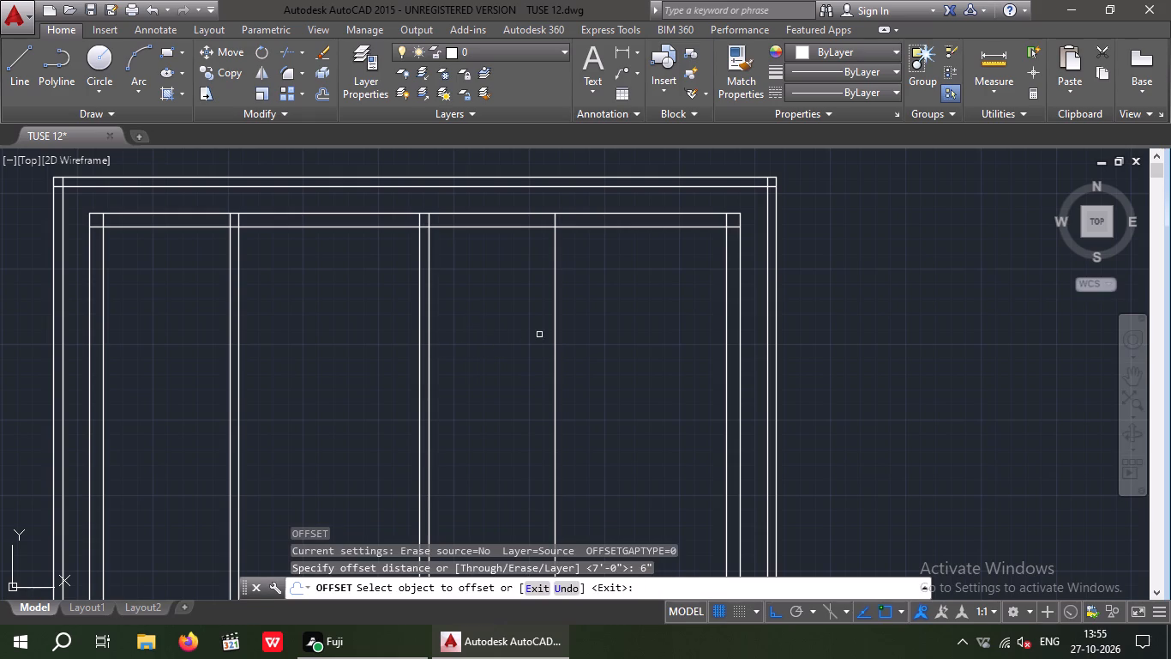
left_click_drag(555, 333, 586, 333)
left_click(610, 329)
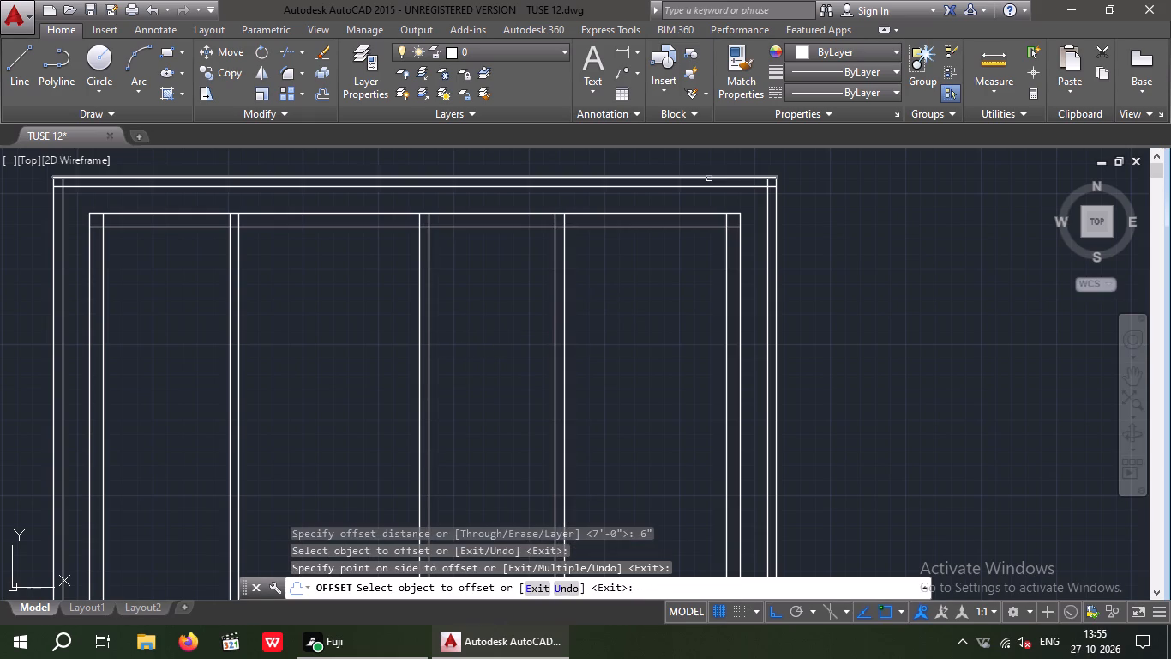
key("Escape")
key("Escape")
Check the clear width between the third partition's right face and the right wall's inner face with a linear dimension.
left_click_drag(633, 45, 625, 53)
left_click(624, 53)
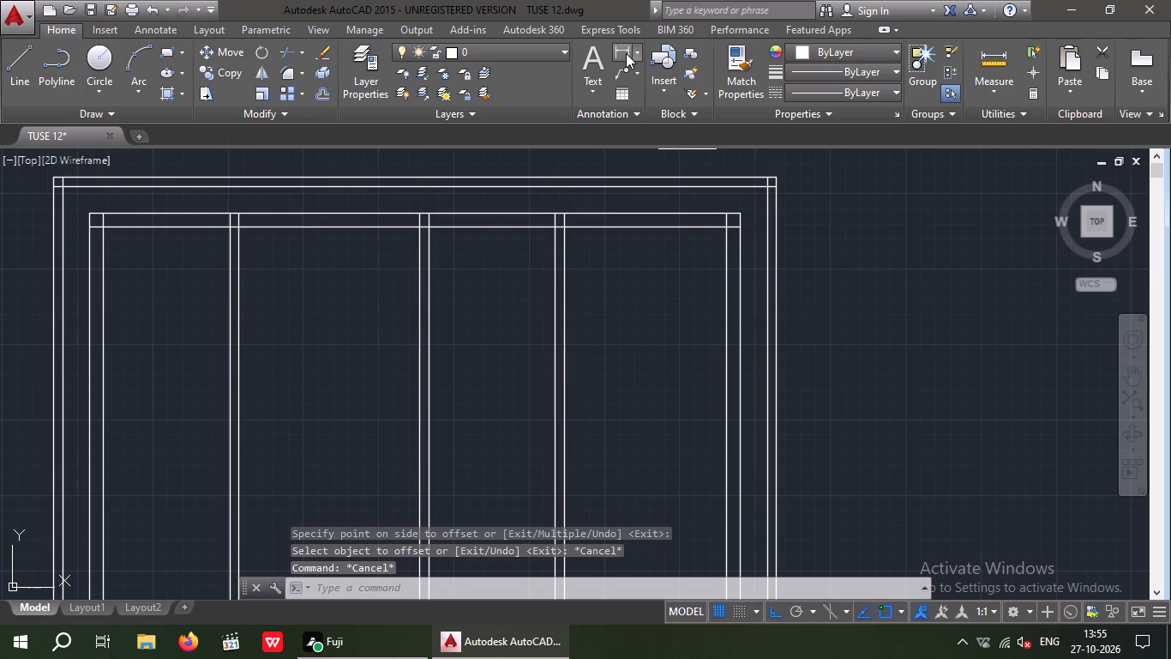
scroll(568, 229, "up", 3)
left_click(540, 222)
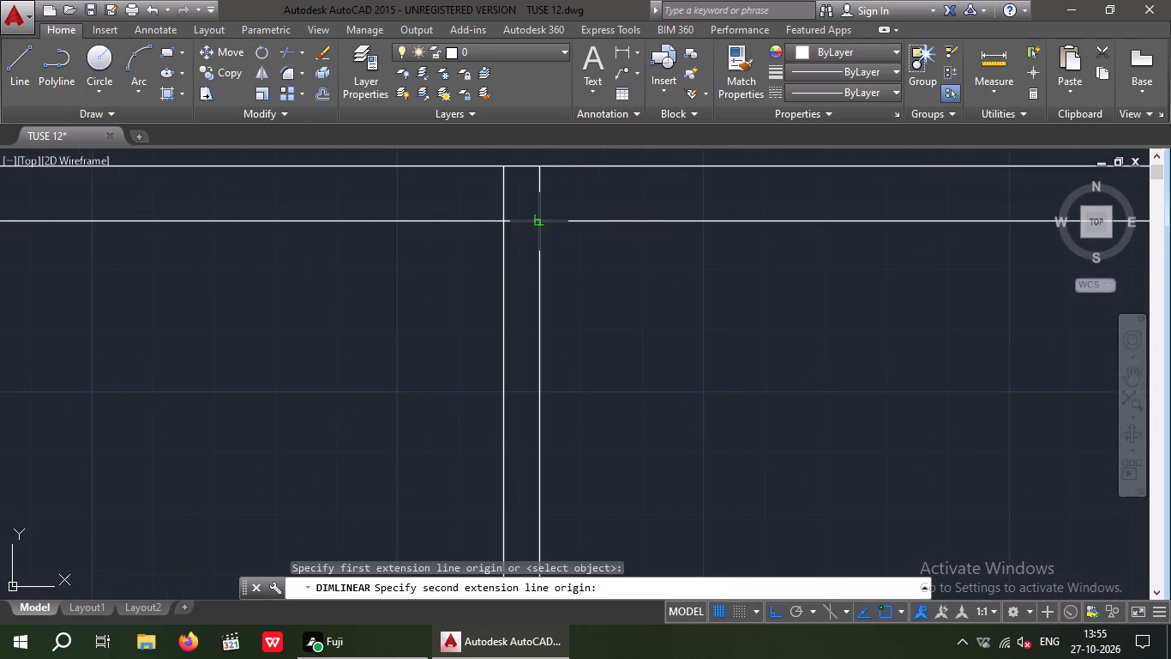
scroll(561, 227, "down", 3)
scroll(716, 223, "up", 3)
left_click(739, 242)
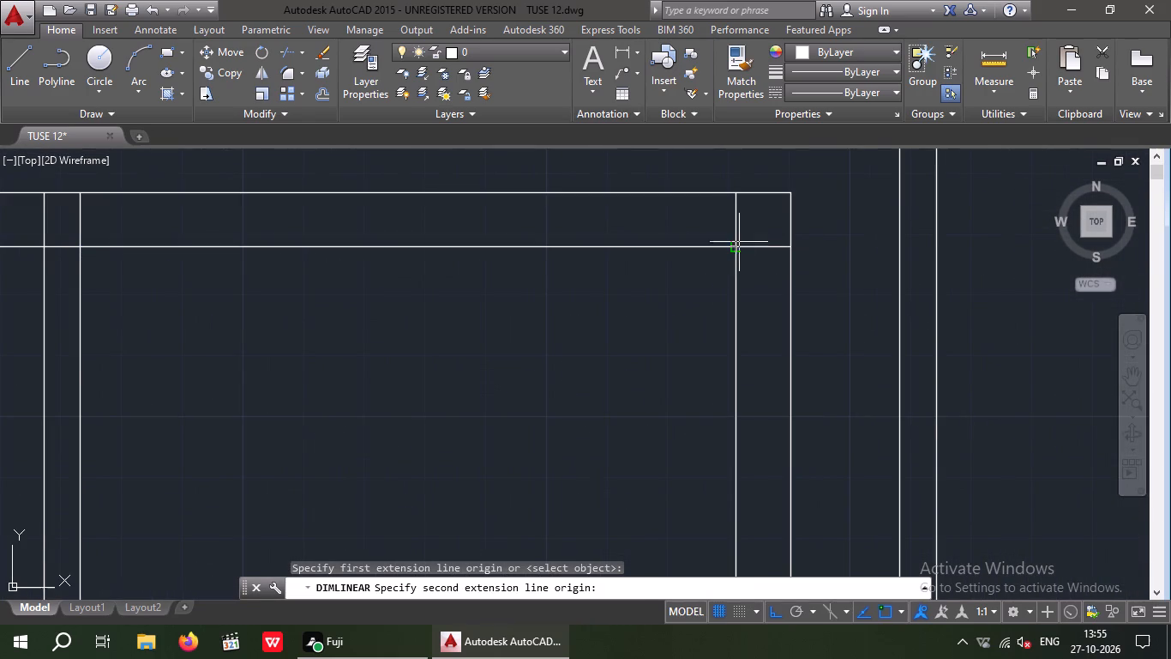
scroll(641, 340, "down", 3)
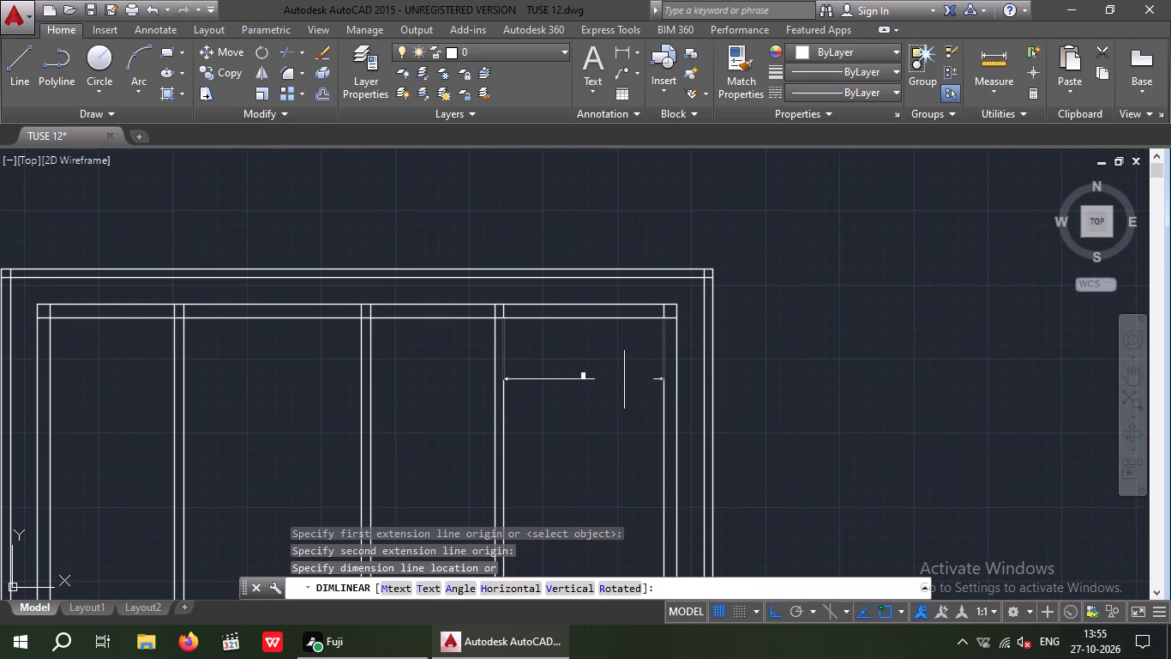
middle_click_drag(624, 377, 654, 381)
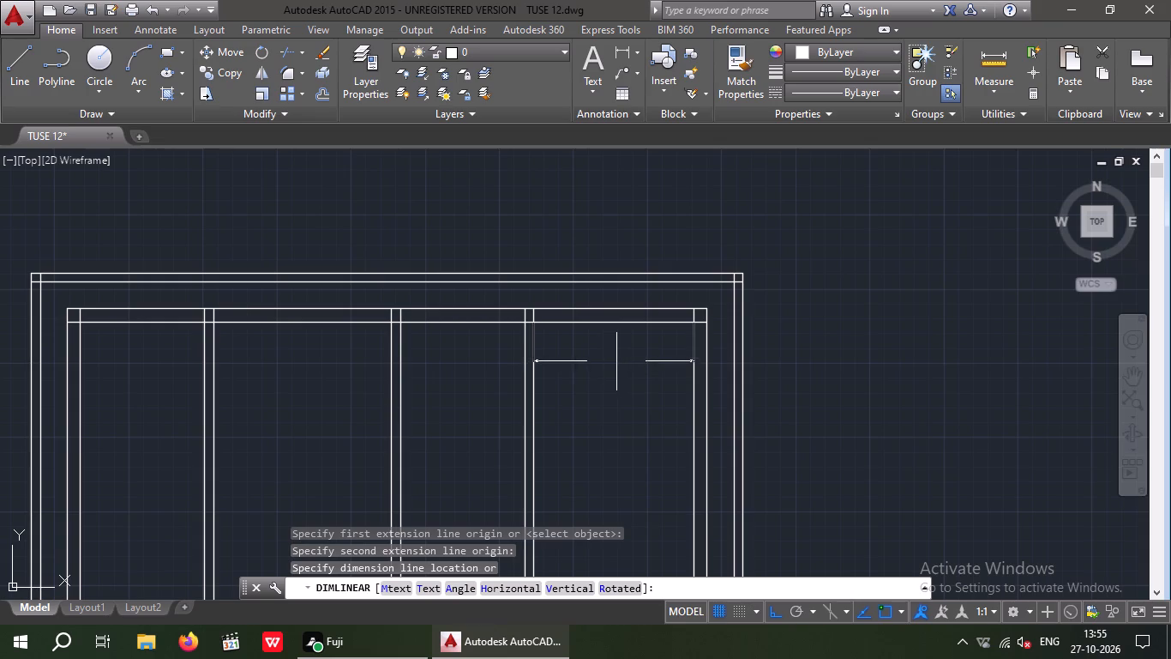
scroll(616, 360, "up", 1)
scroll(618, 356, "down", 2)
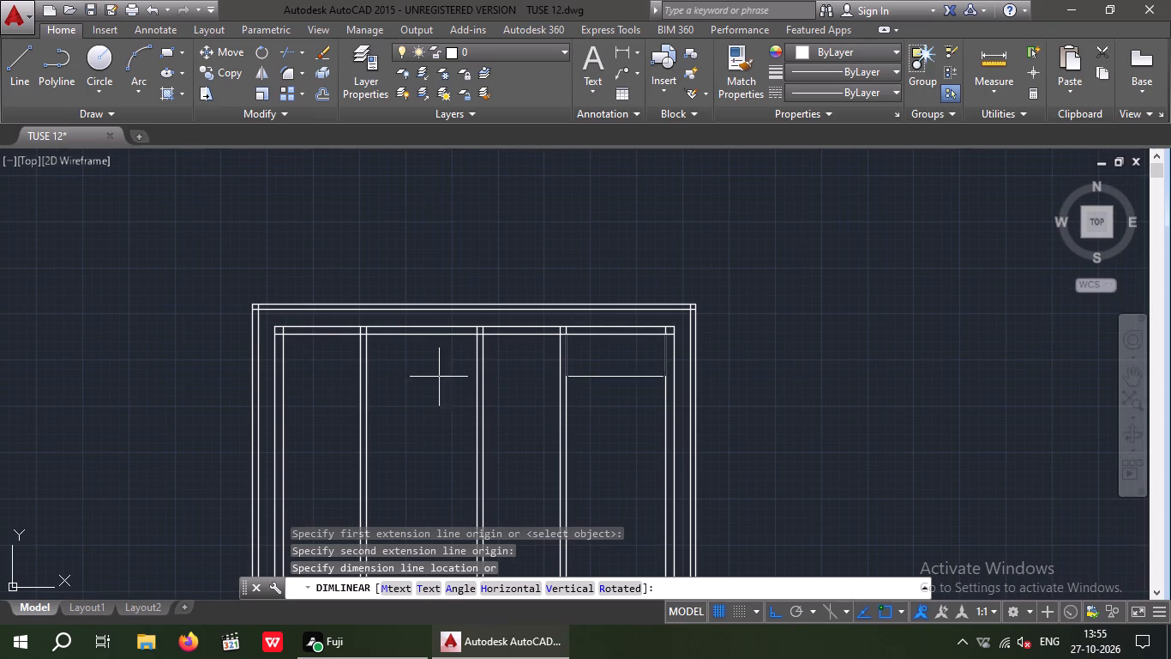
key("Escape")
key("Escape")
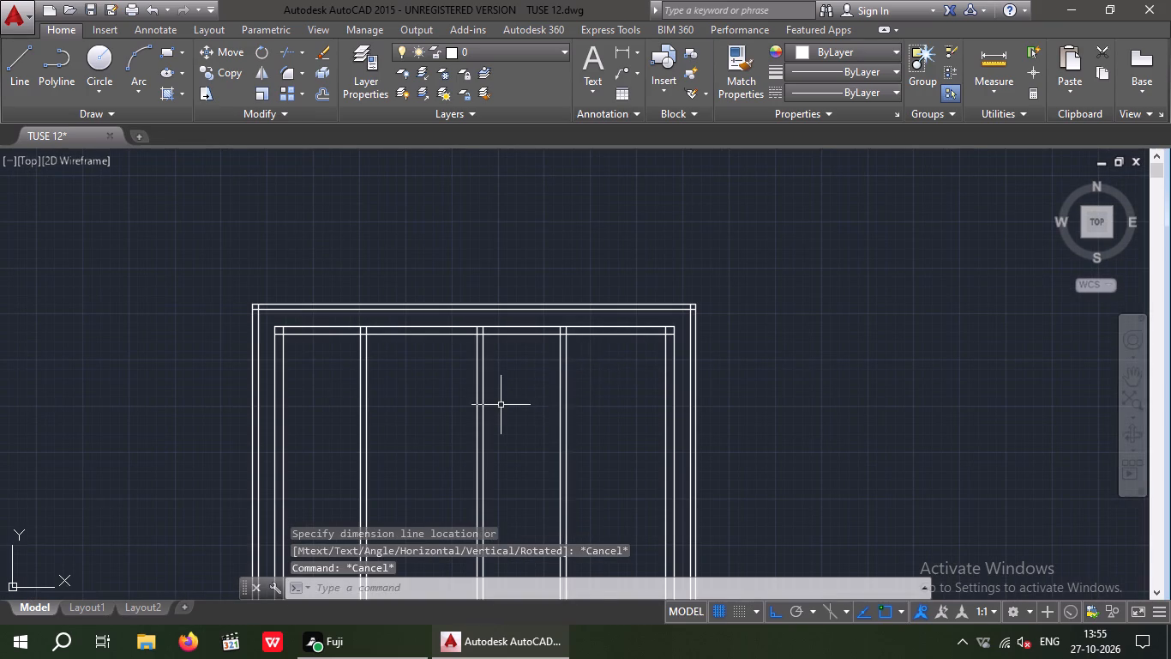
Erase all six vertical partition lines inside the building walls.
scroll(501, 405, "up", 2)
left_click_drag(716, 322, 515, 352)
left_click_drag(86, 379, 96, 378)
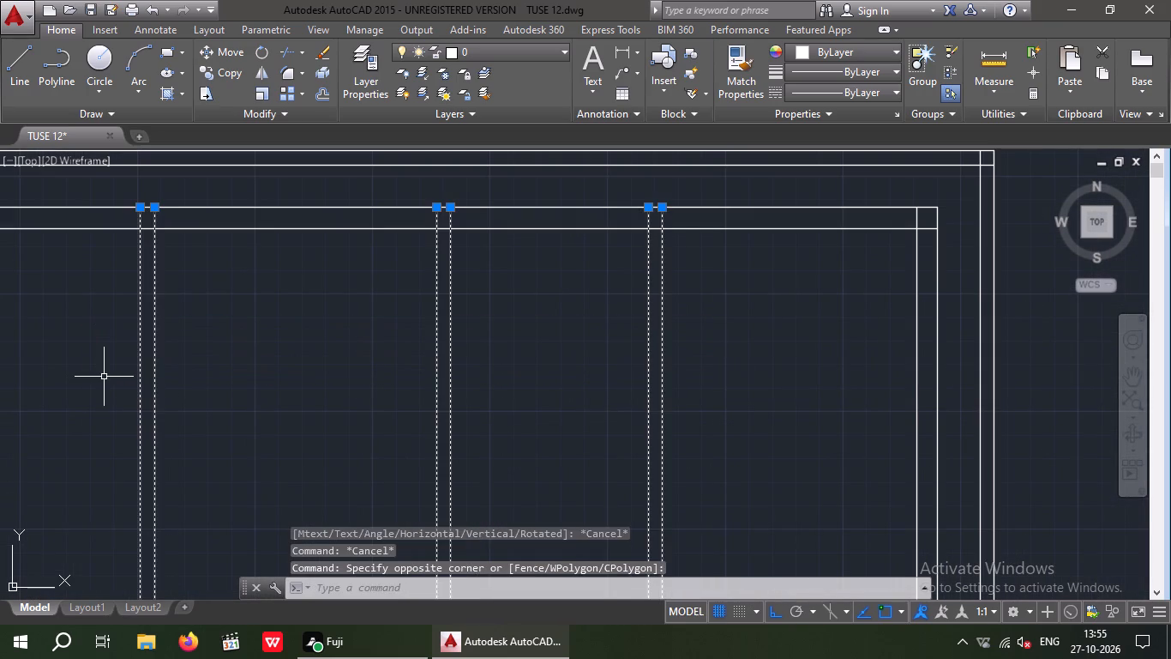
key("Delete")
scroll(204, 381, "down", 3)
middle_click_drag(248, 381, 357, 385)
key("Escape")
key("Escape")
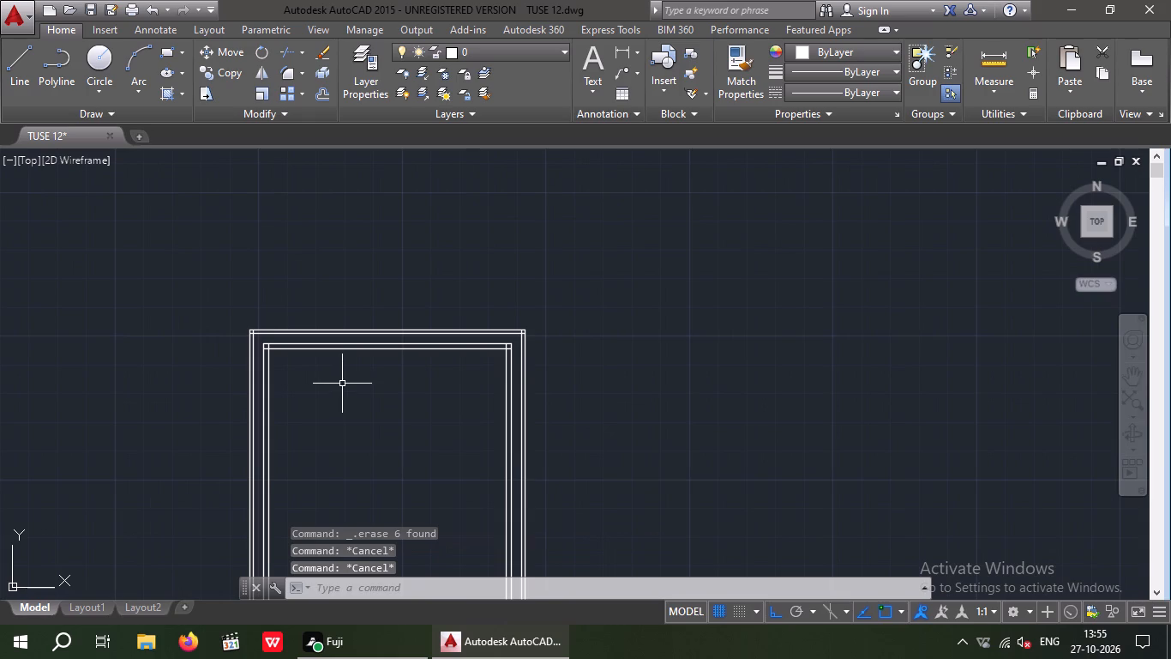
Offset the inner face of the left 9" wall 7' into the plan.
key("o")
key("Return")
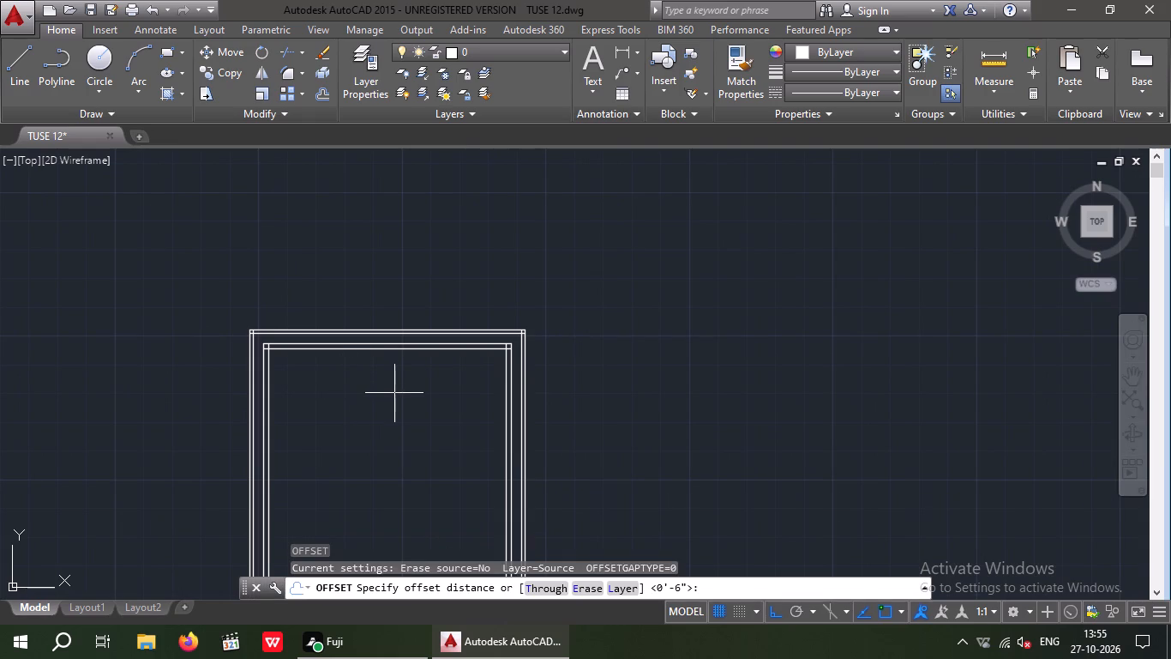
key("7")
key("apostrophe")
key("Return")
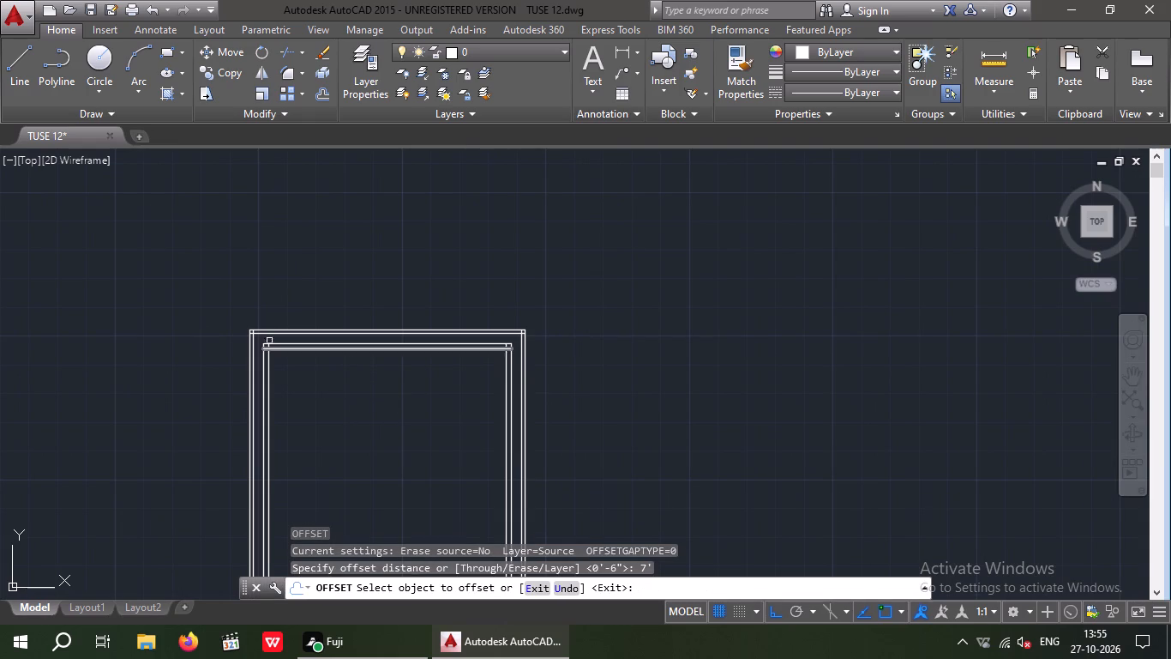
scroll(270, 370, "up", 3)
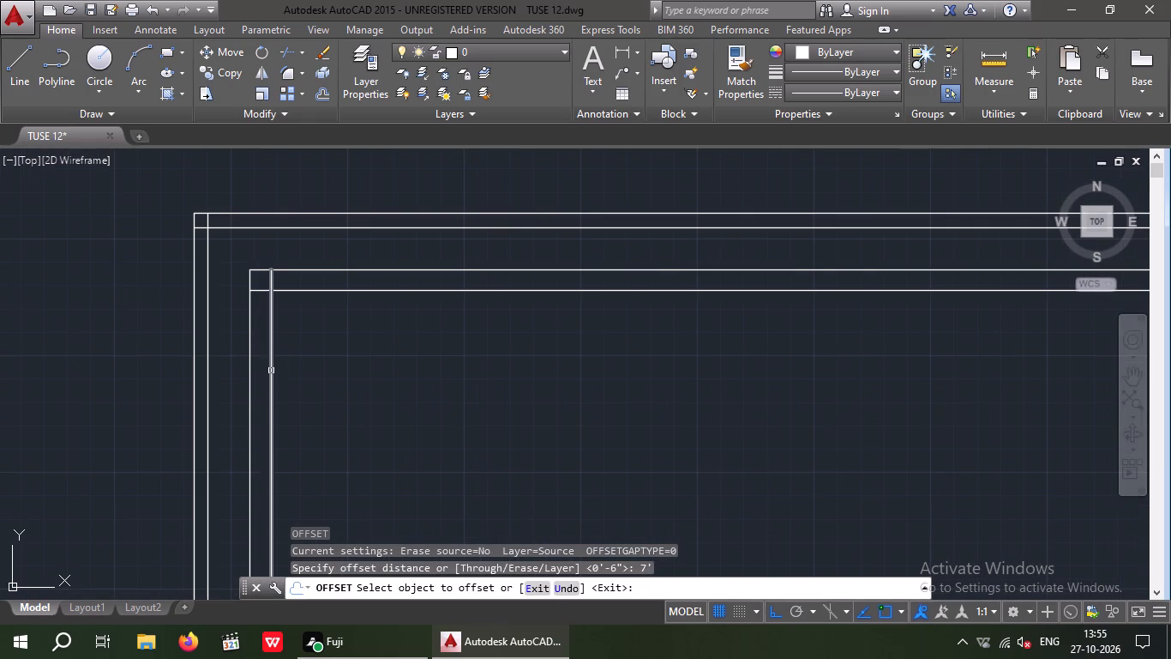
left_click_drag(271, 371, 314, 376)
left_click(359, 372)
key("Escape")
key("Escape")
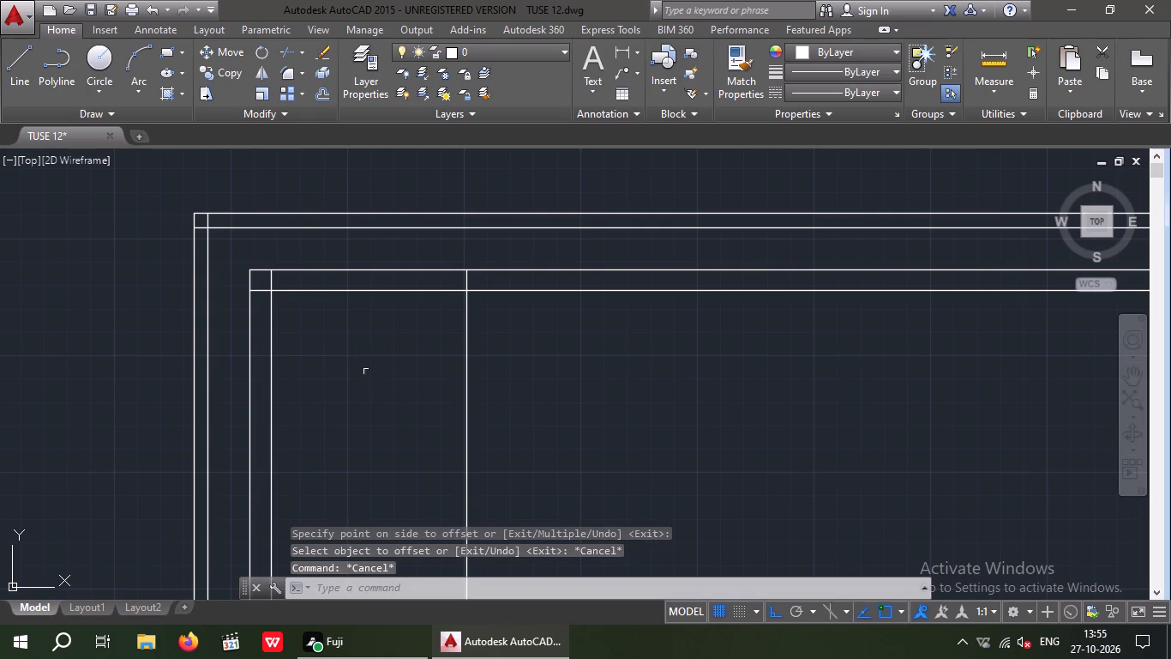
Offset the new line 7' in from the left wall by 4" to the right to form the first partition.
key("o")
key("Return")
key("4")
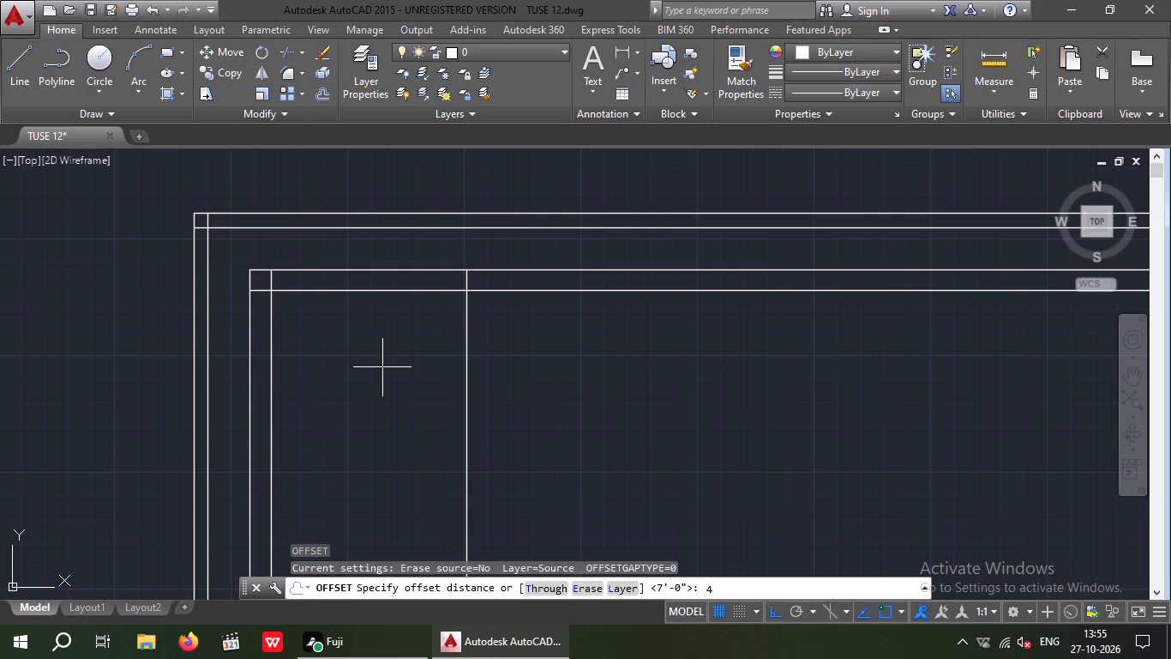
key("shift+quotedbl")
key("Return")
left_click_drag(465, 373, 495, 371)
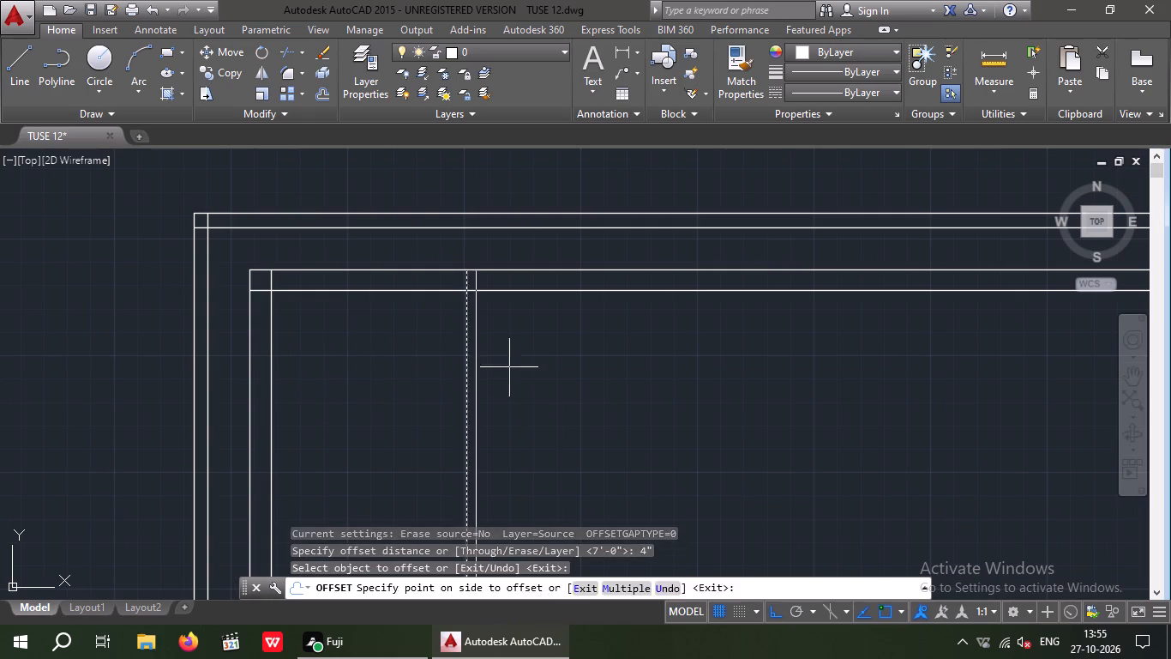
left_click(511, 368)
key("Escape")
key("Escape")
Offset the first partition's right face 10' to the right to place the second partition's left face.
key("o")
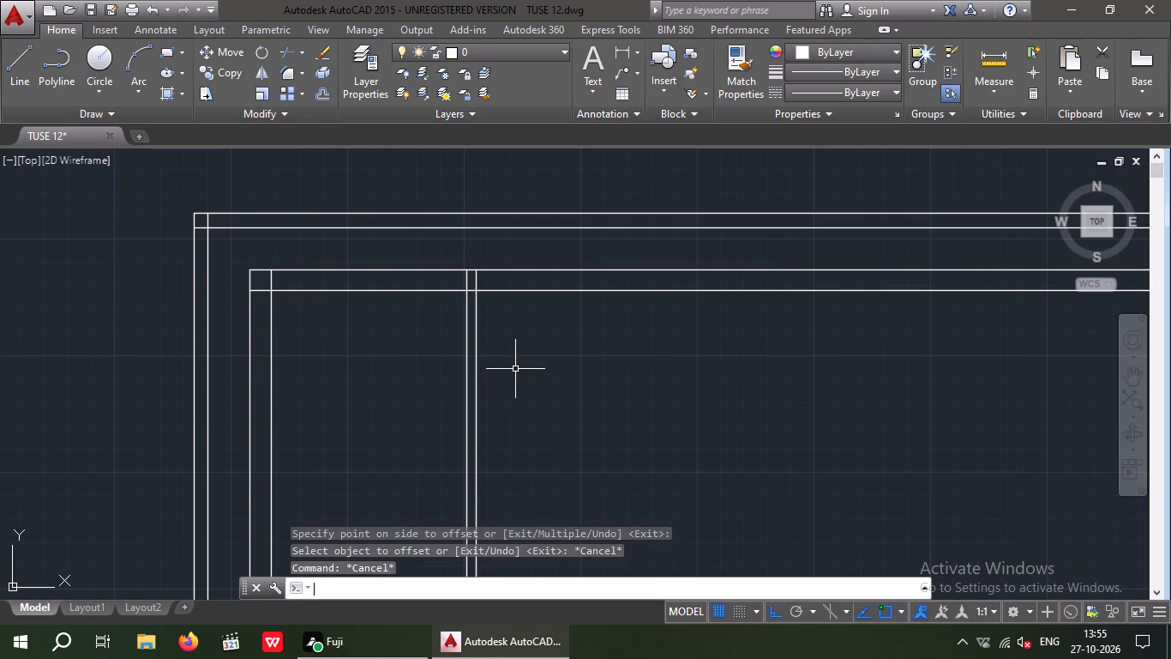
key("Return")
key("1")
key("0")
key("apostrophe")
key("Return")
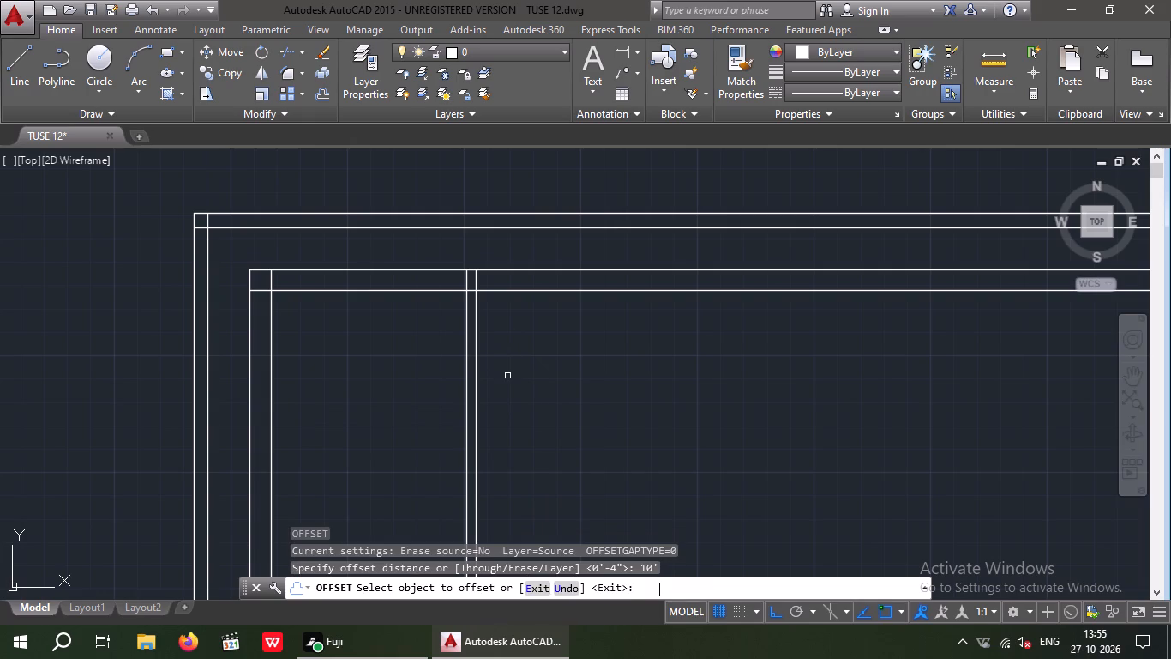
left_click_drag(476, 388, 529, 384)
left_click(642, 378)
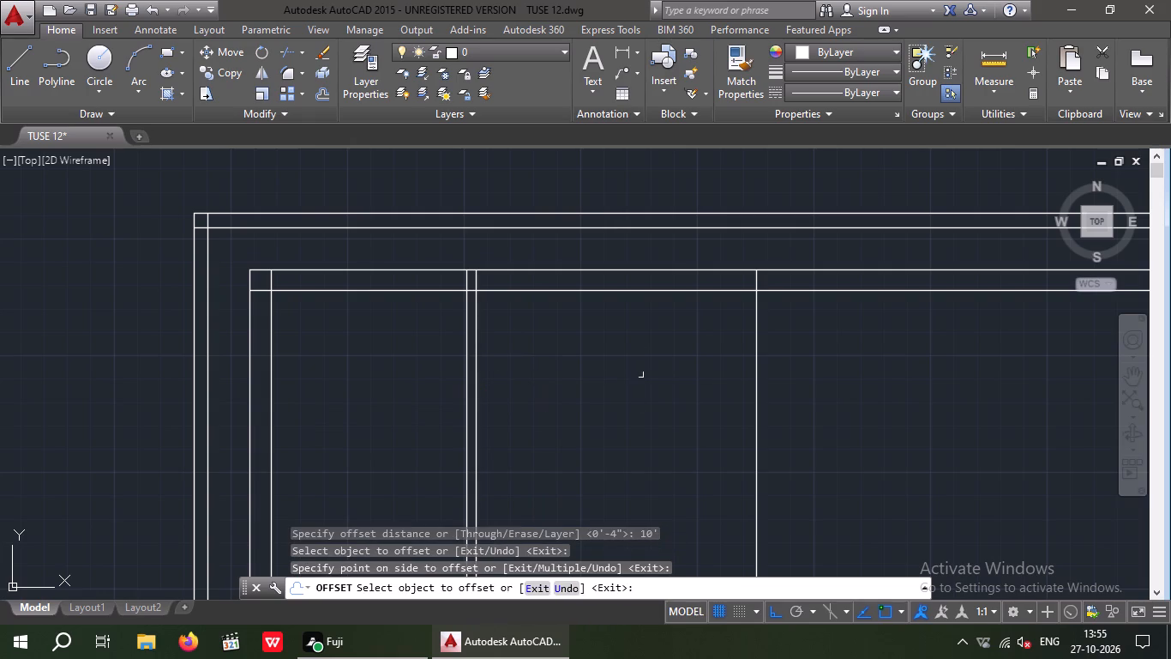
key("Escape")
key("Escape")
Offset the second partition's line 4" to the right to form its other face.
key("o")
key("Return")
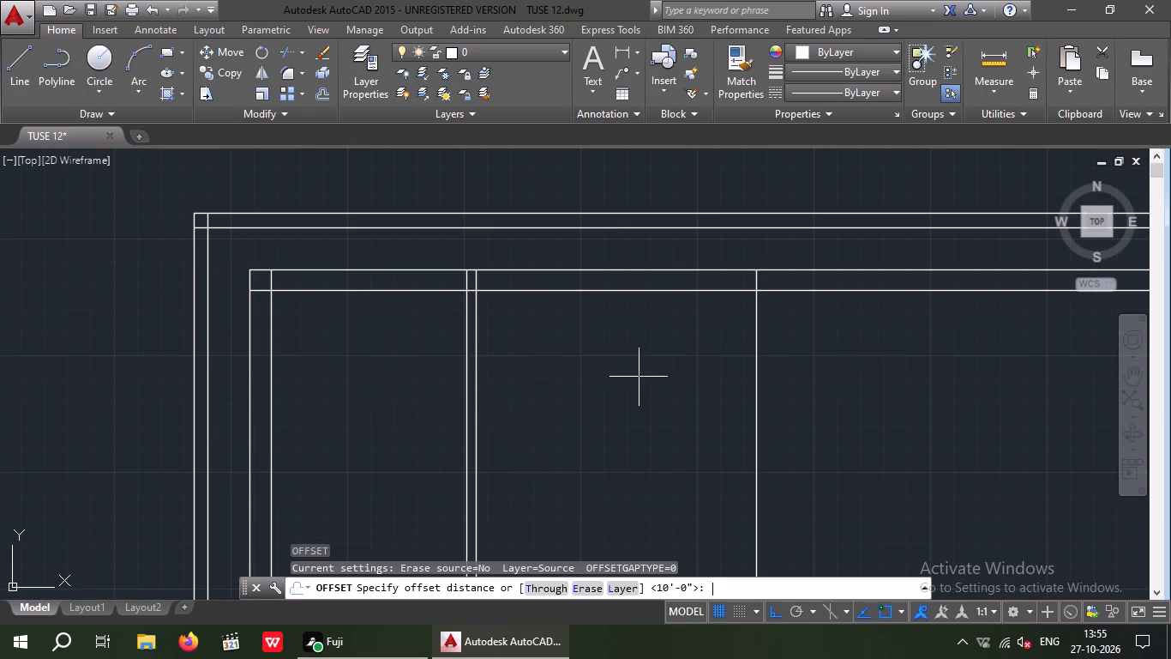
key("4")
key("shift+quotedbl")
key("Return")
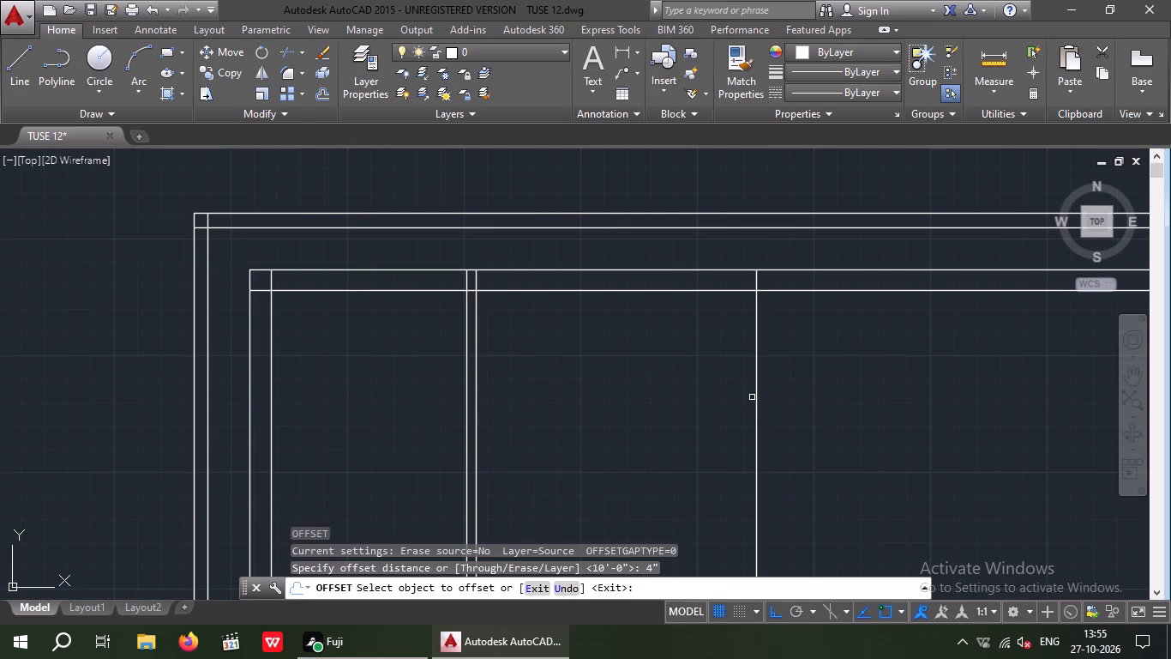
left_click(758, 390)
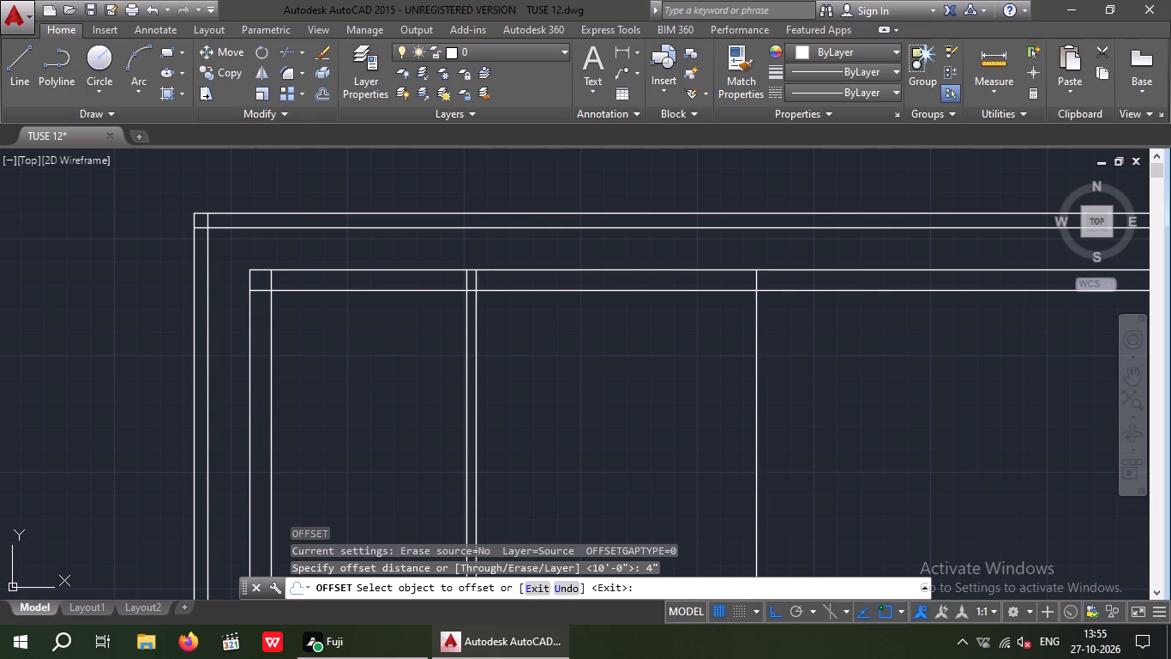
left_click(778, 391)
middle_click_drag(787, 386, 566, 368)
scroll(579, 348, "down", 1)
key("Escape")
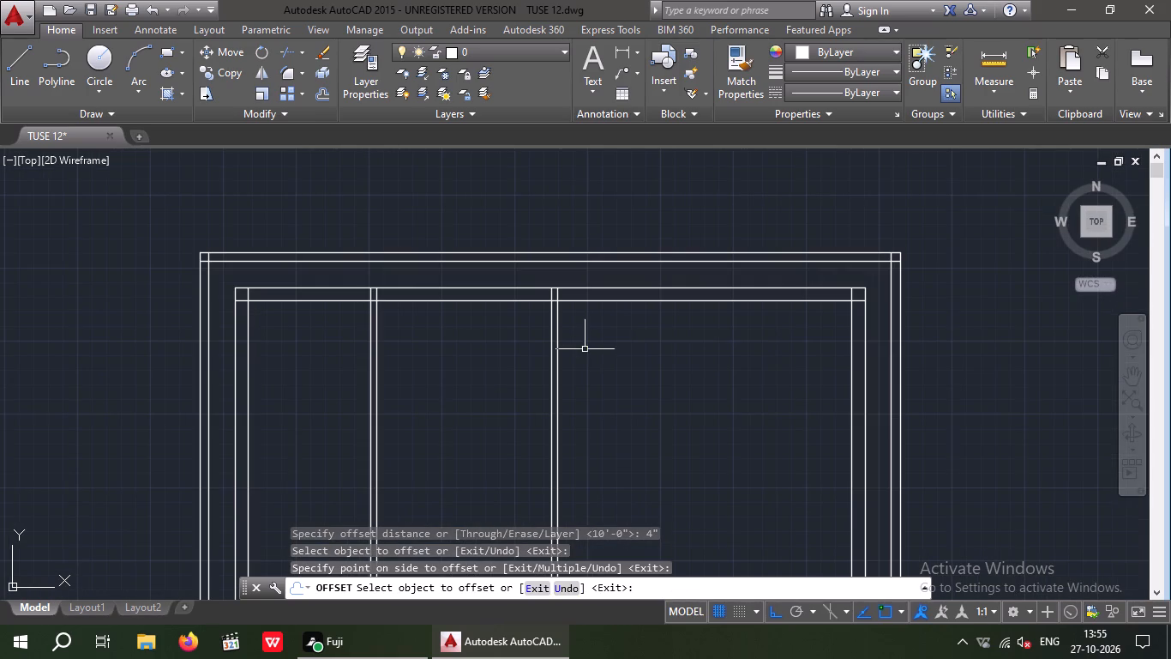
key("Escape")
Offset the second partition's right face 7' to the right to place the third partition's left face.
key("o")
key("Return")
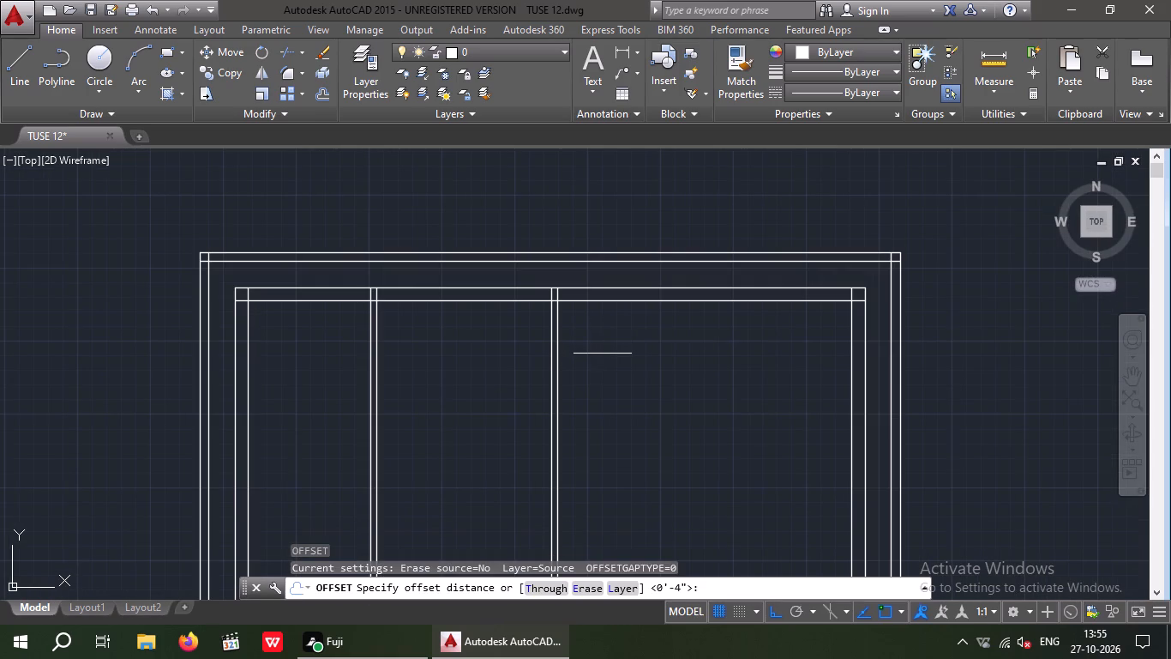
key("7")
key("apostrophe")
key("Return")
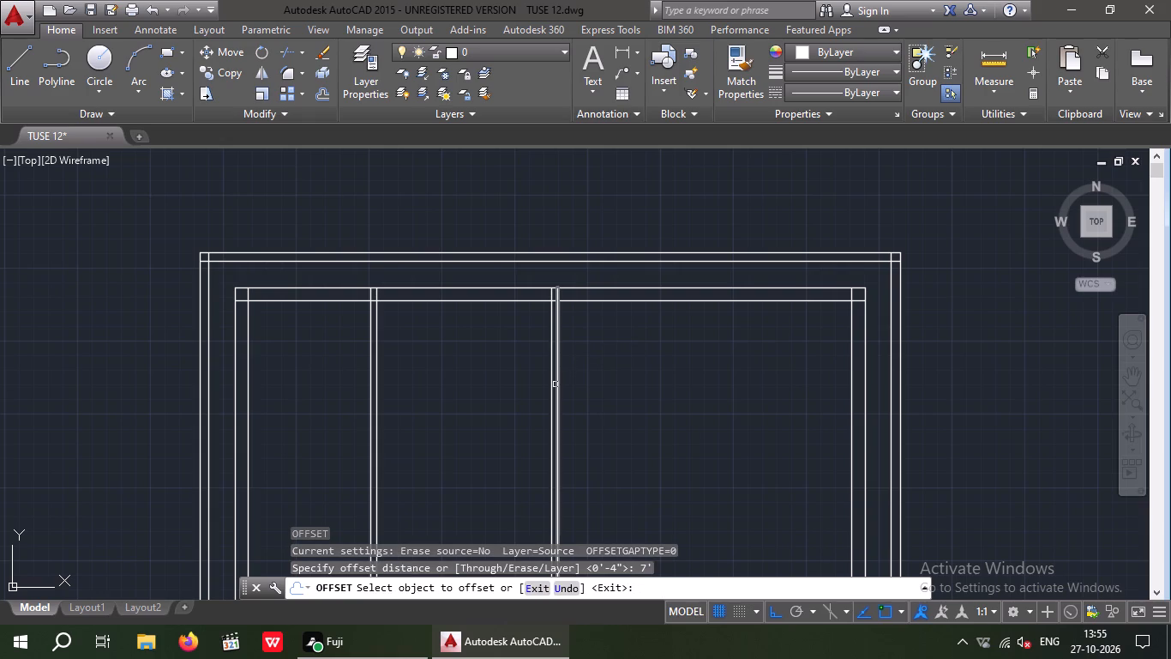
left_click_drag(557, 388, 593, 389)
left_click(619, 389)
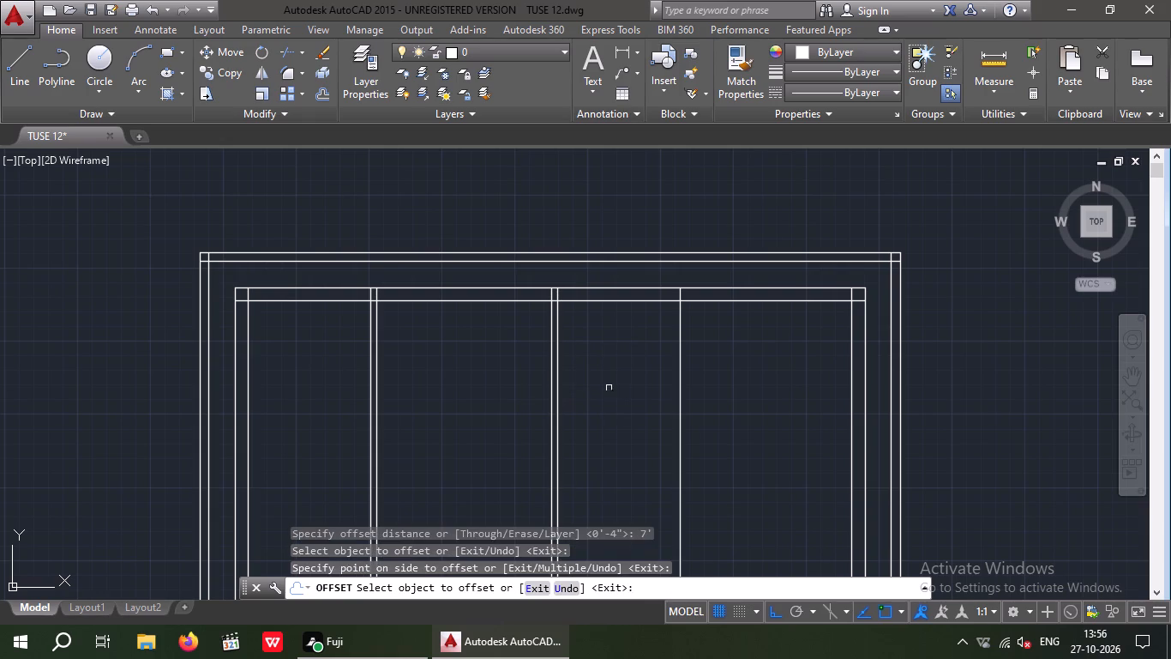
key("Escape")
key("Escape")
key("Escape")
key("Escape")
Offset the third partition's line 4" to the right to form its other face.
key("o")
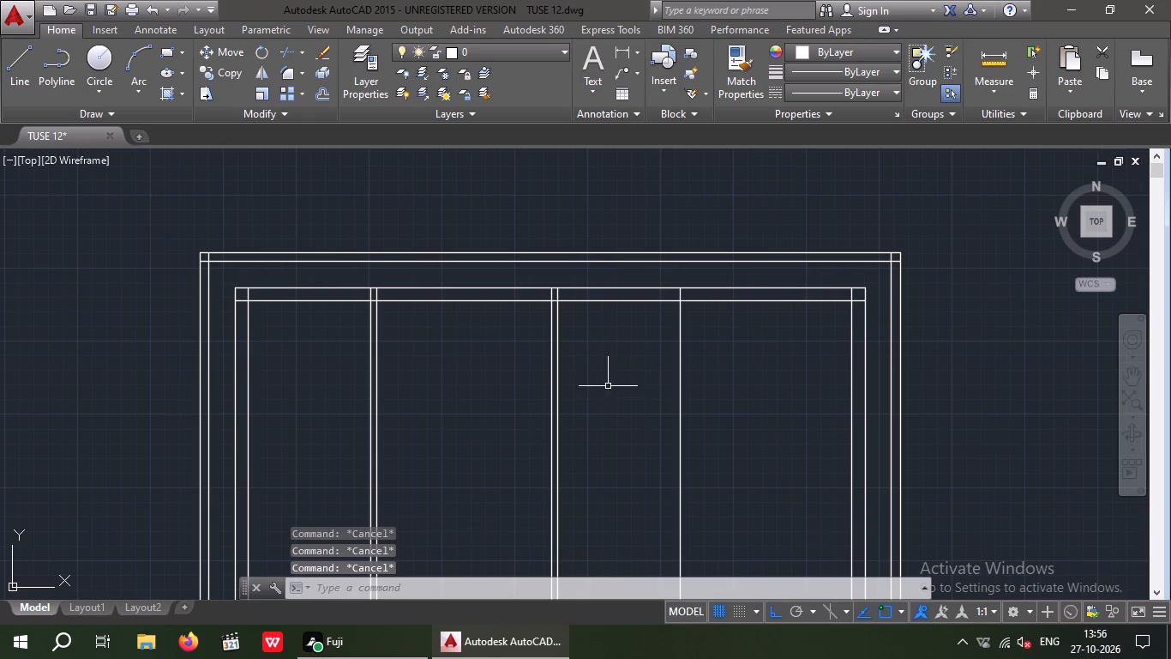
key("Return")
key("4")
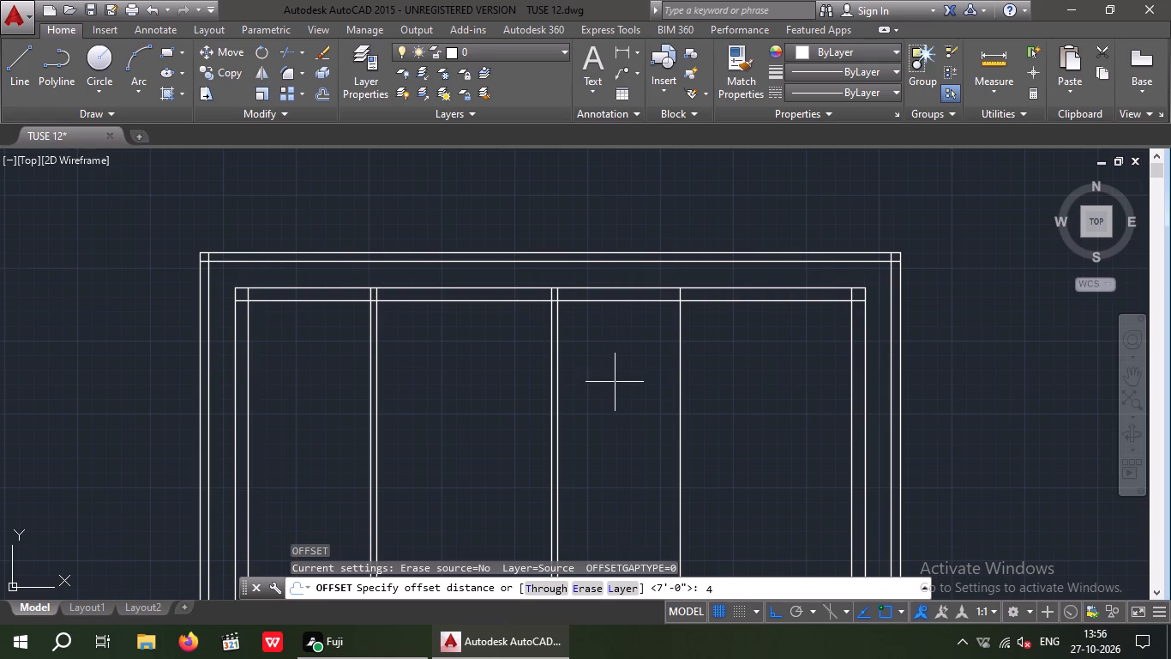
key("shift+quotedbl")
key("Return")
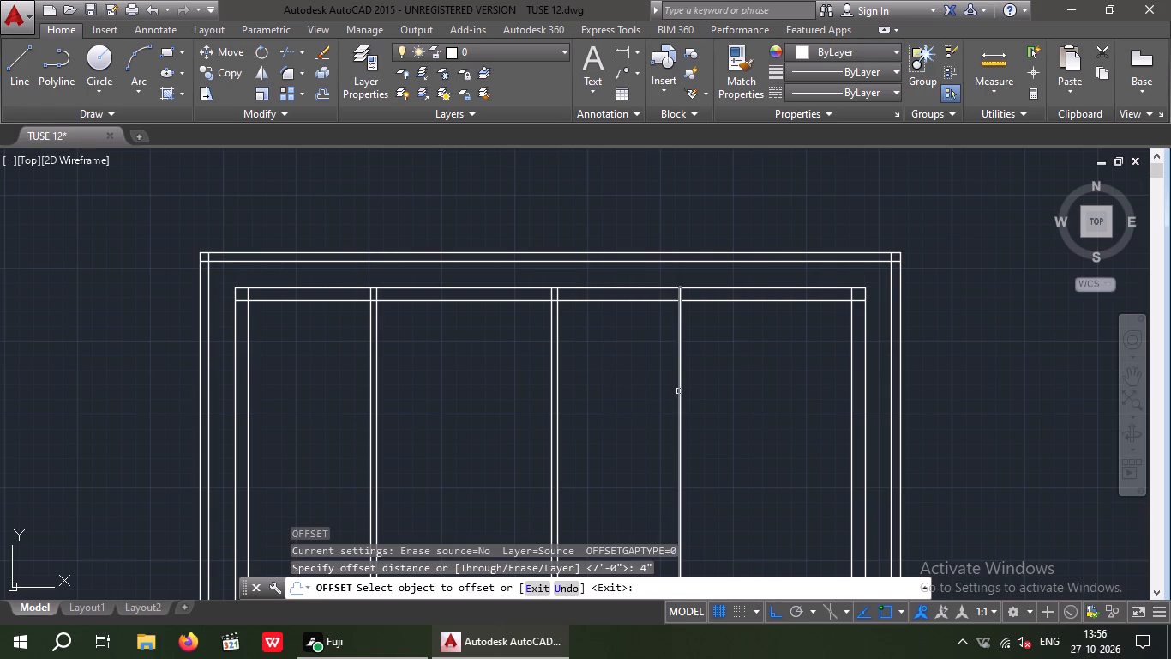
left_click(679, 391)
left_click(700, 391)
middle_click_drag(746, 342, 513, 369)
key("Escape")
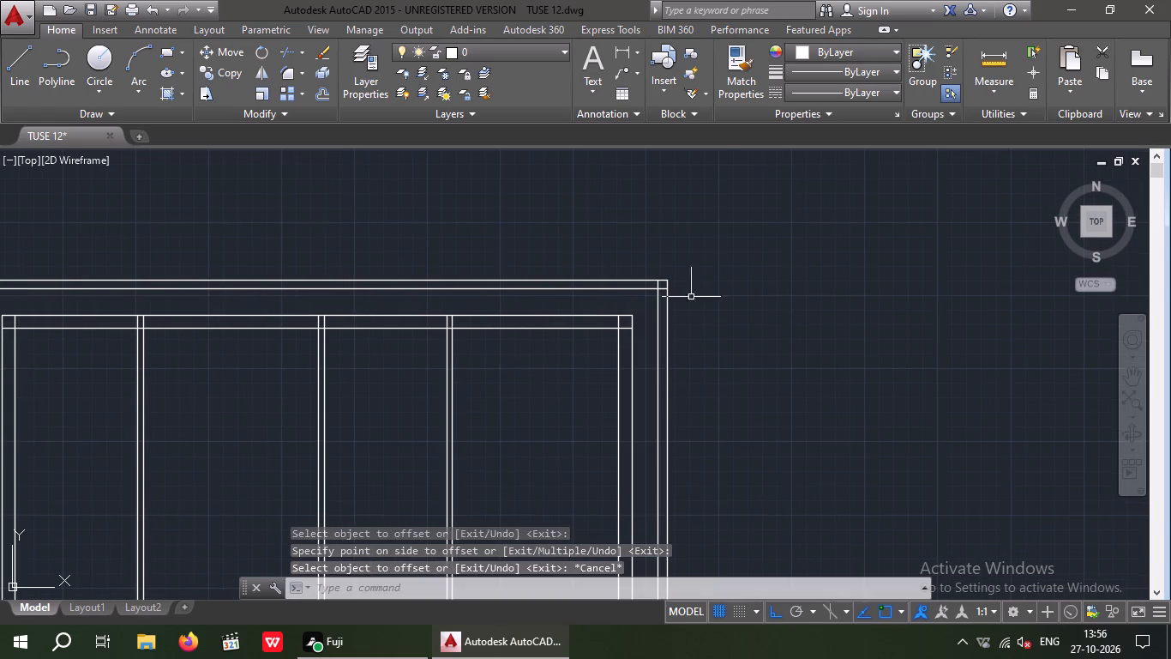
key("Escape")
Check the clear width between the third partition's right face and the right wall's inner face with a linear dimension.
left_click(622, 49)
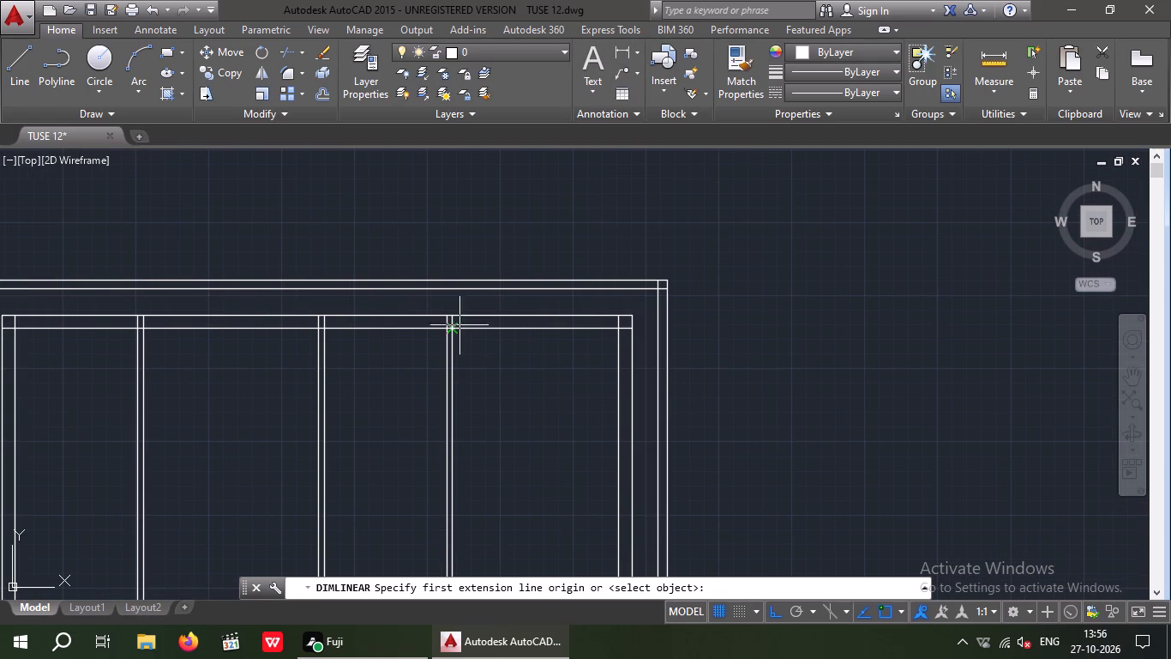
scroll(459, 323, "up", 3)
left_click(422, 341)
scroll(439, 333, "down", 4)
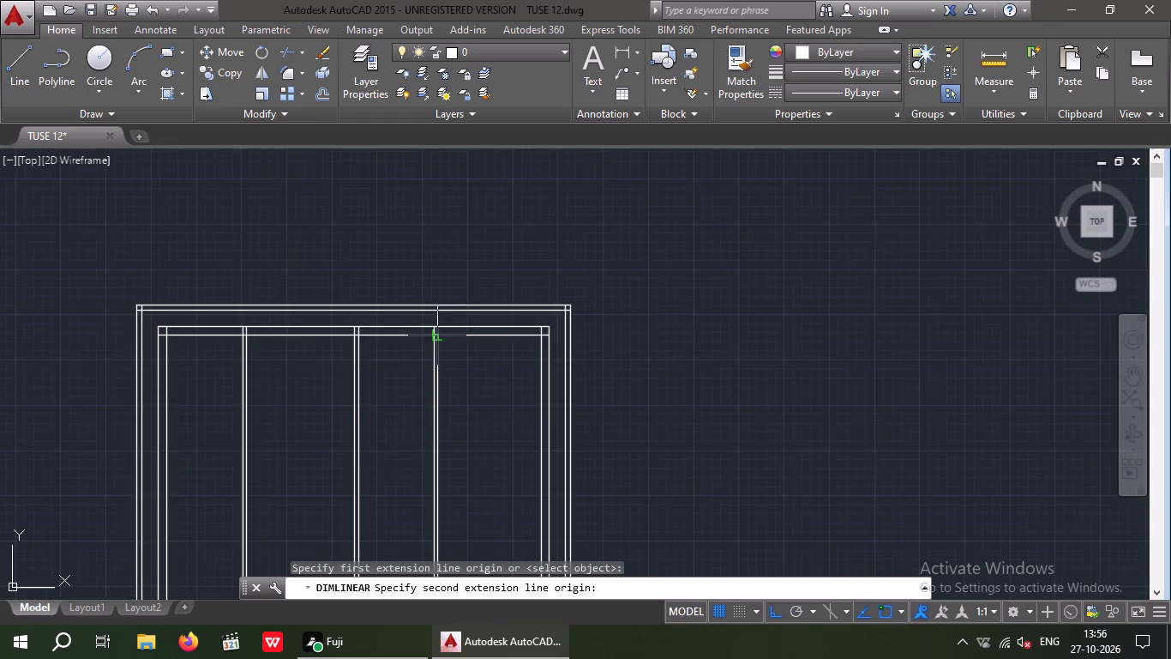
scroll(551, 337, "up", 4)
left_click(477, 315)
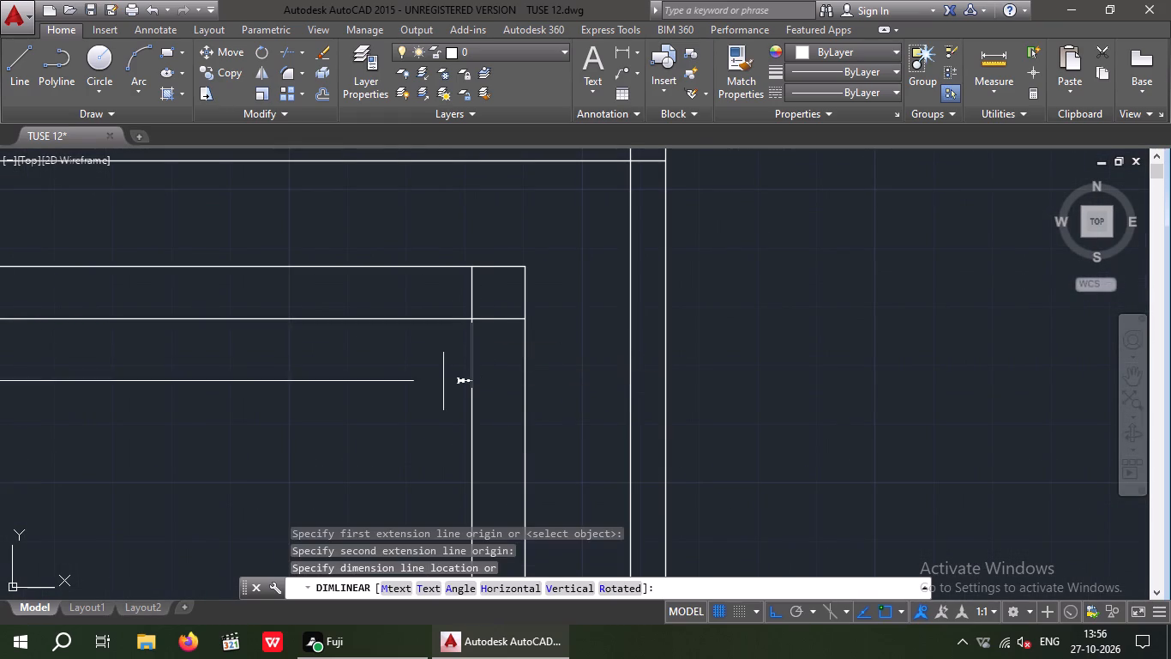
middle_click_drag(445, 379, 652, 371)
scroll(628, 354, "down", 1)
middle_click_drag(605, 380, 753, 358)
scroll(709, 369, "down", 1)
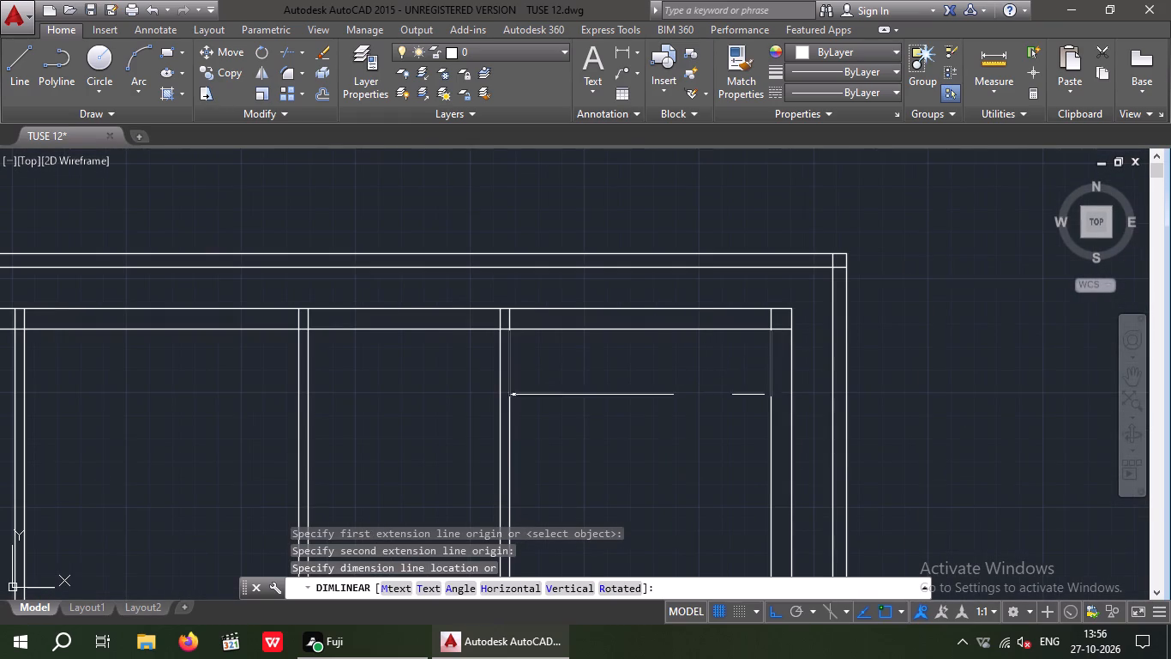
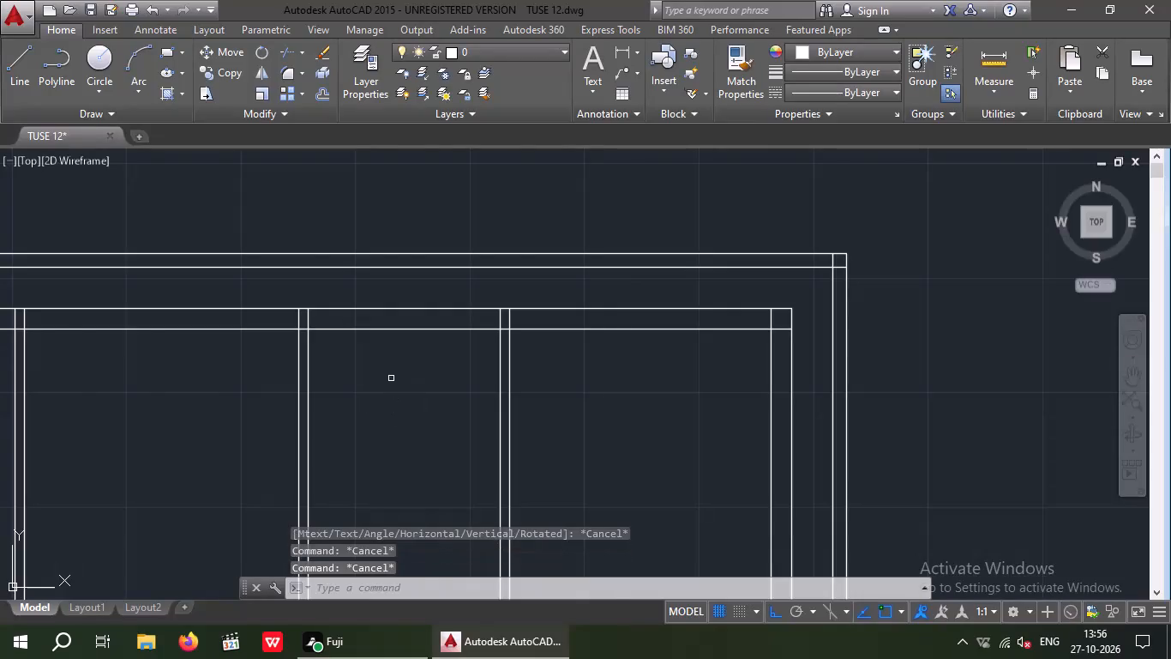
Offset the top building wall's inner face 3'6" downward to place the first horizontal partition's upper face.
middle_click_drag(390, 378, 598, 341)
scroll(583, 332, "down", 2)
middle_click_drag(585, 355, 568, 299)
scroll(557, 327, "up", 2)
middle_click_drag(569, 318, 596, 400)
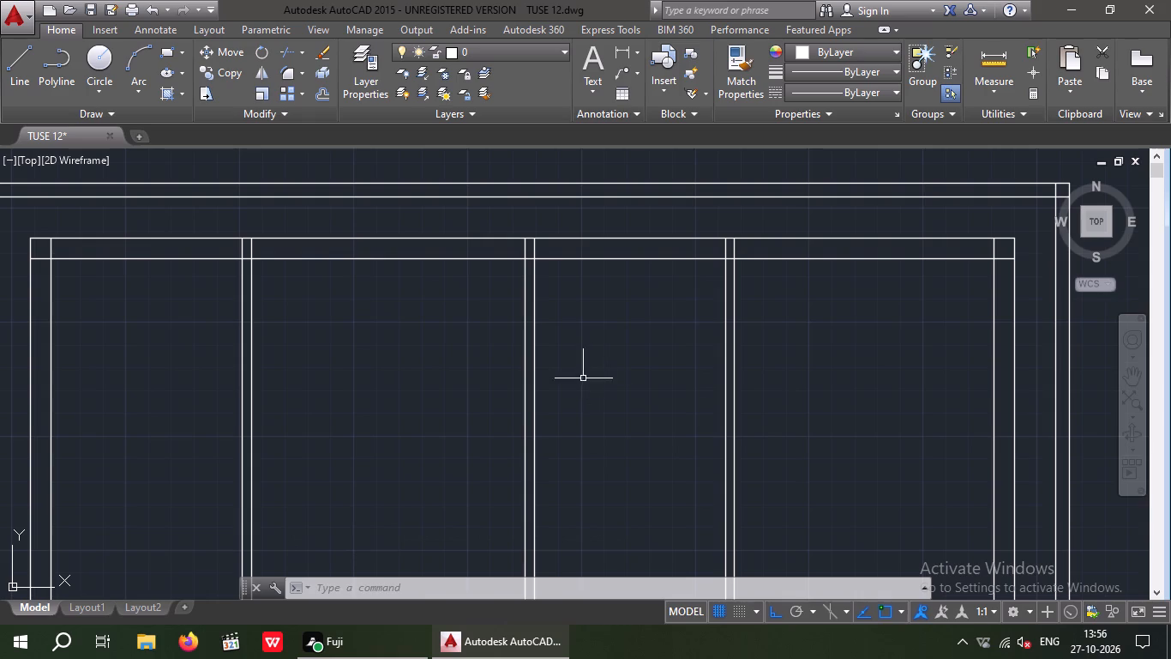
key("Escape")
key("Escape")
key("o")
key("Return")
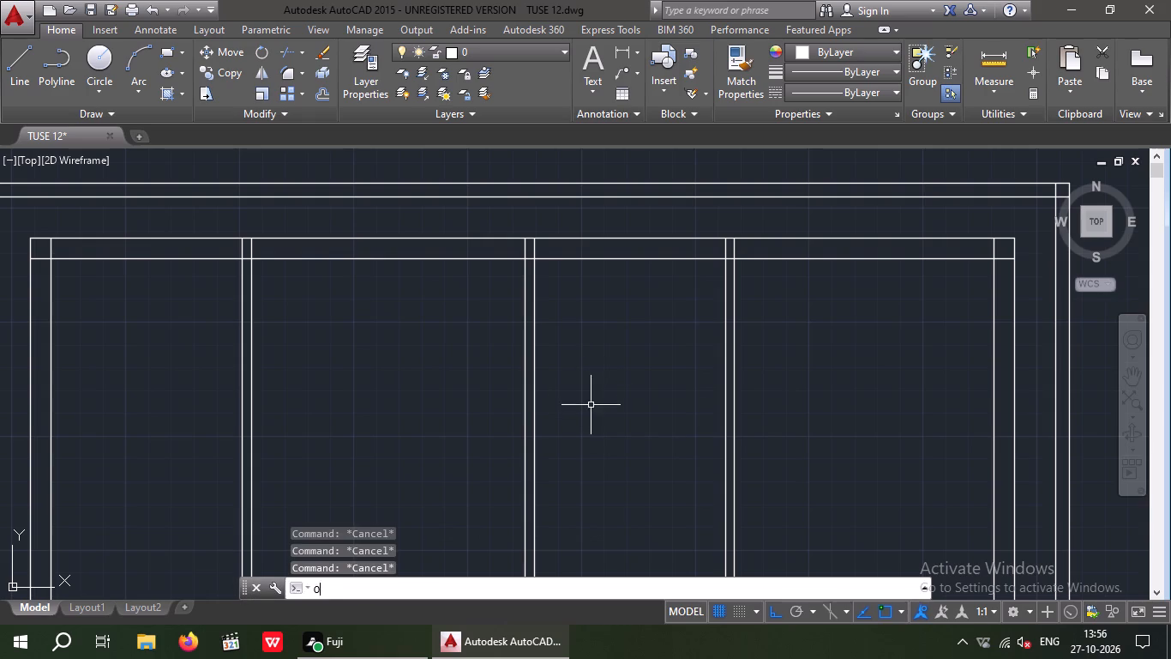
key("3")
key("apostrophe")
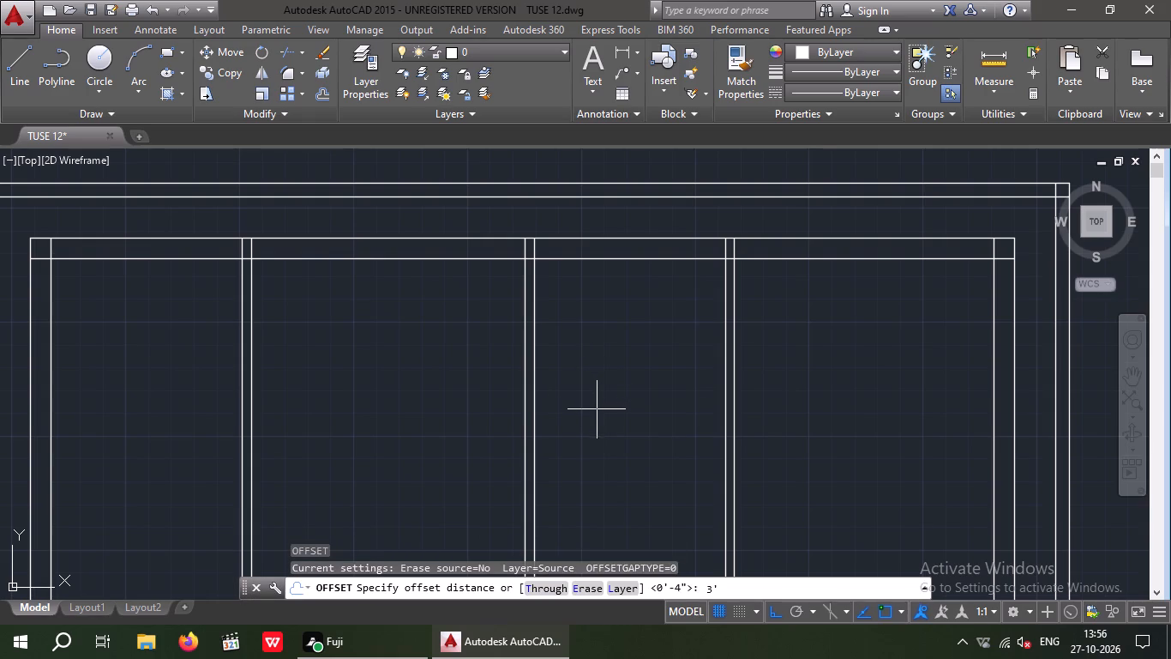
key("6")
key("shift+quotedbl")
key("Return")
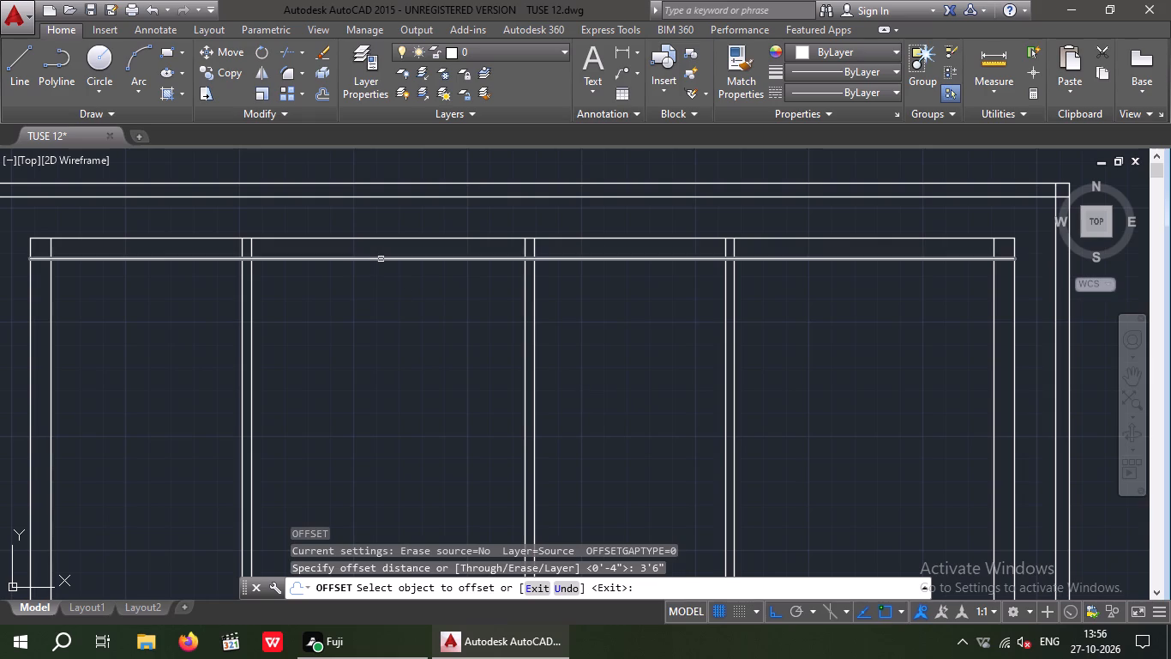
left_click_drag(381, 260, 381, 274)
left_click(381, 308)
middle_click_drag(387, 305, 429, 265)
key("Escape")
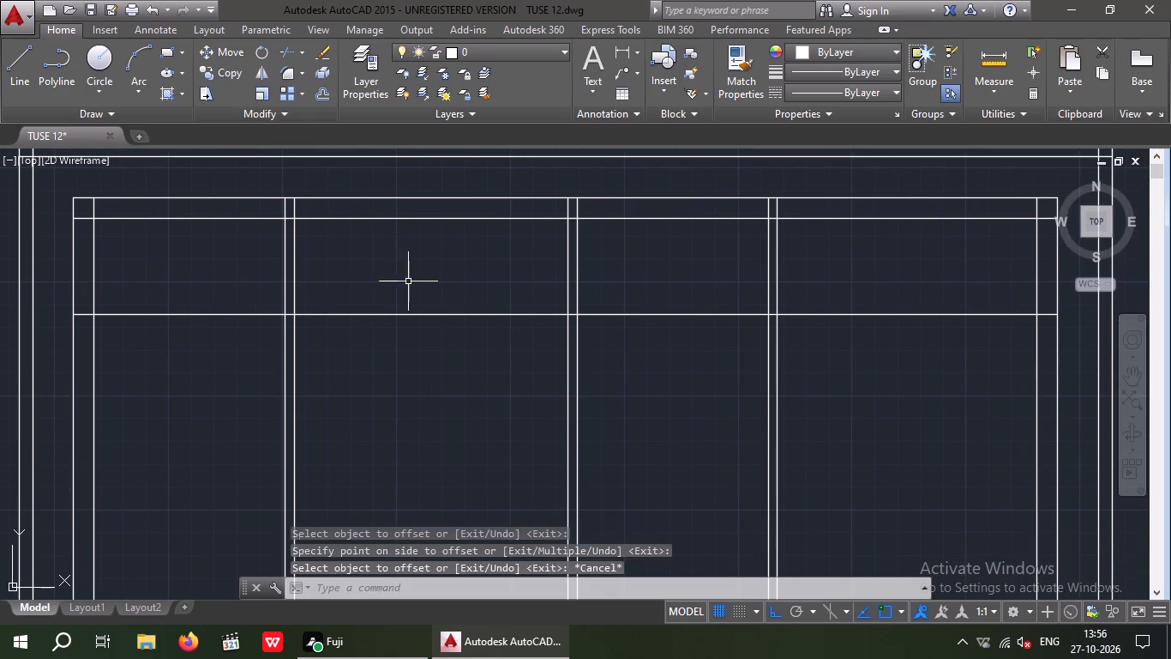
key("Escape")
key("Escape")
Offset the first horizontal partition's line 4" downward to form its lower face.
key("o")
key("Return")
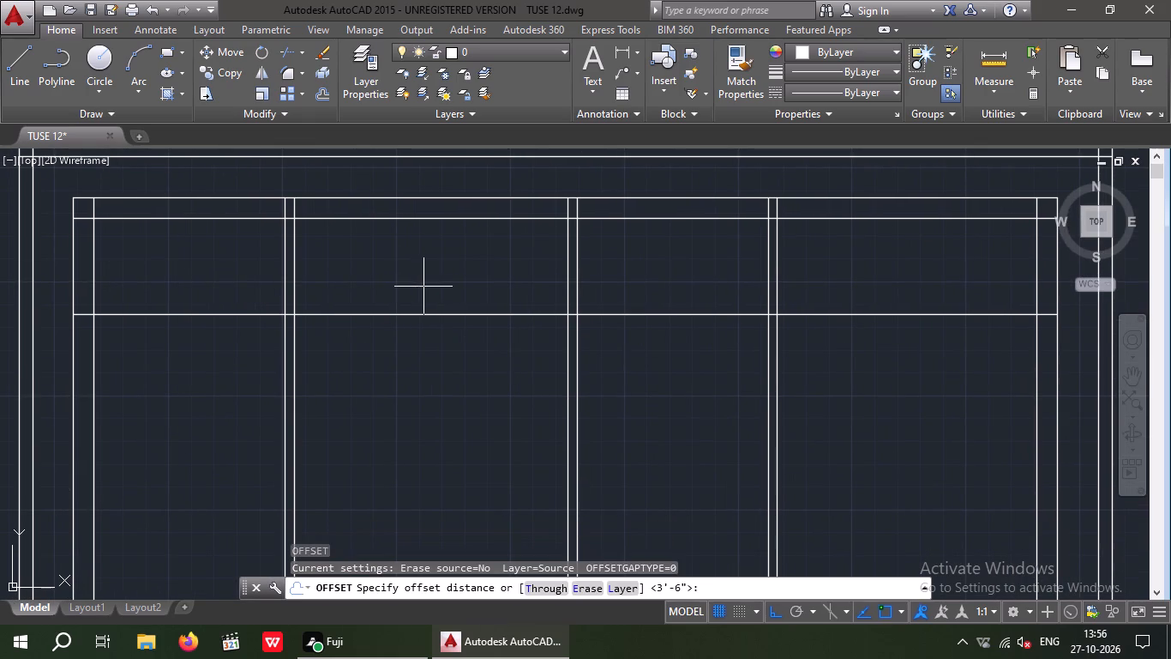
key("4")
key("shift+quotedbl")
key("Return")
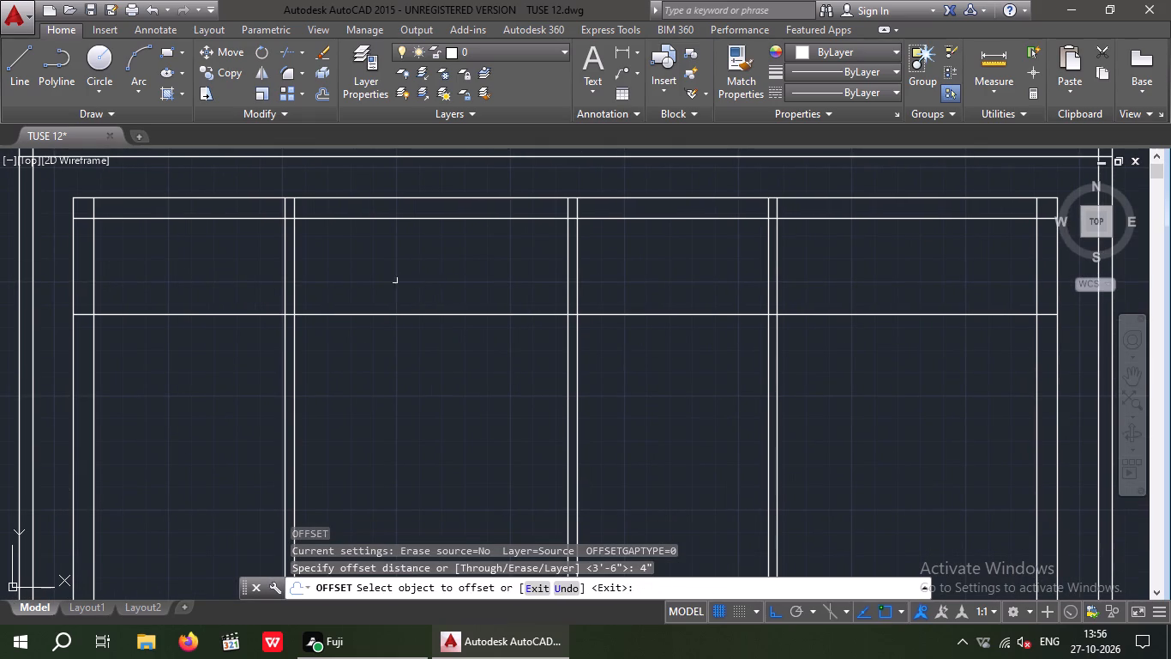
left_click(375, 314)
left_click(380, 345)
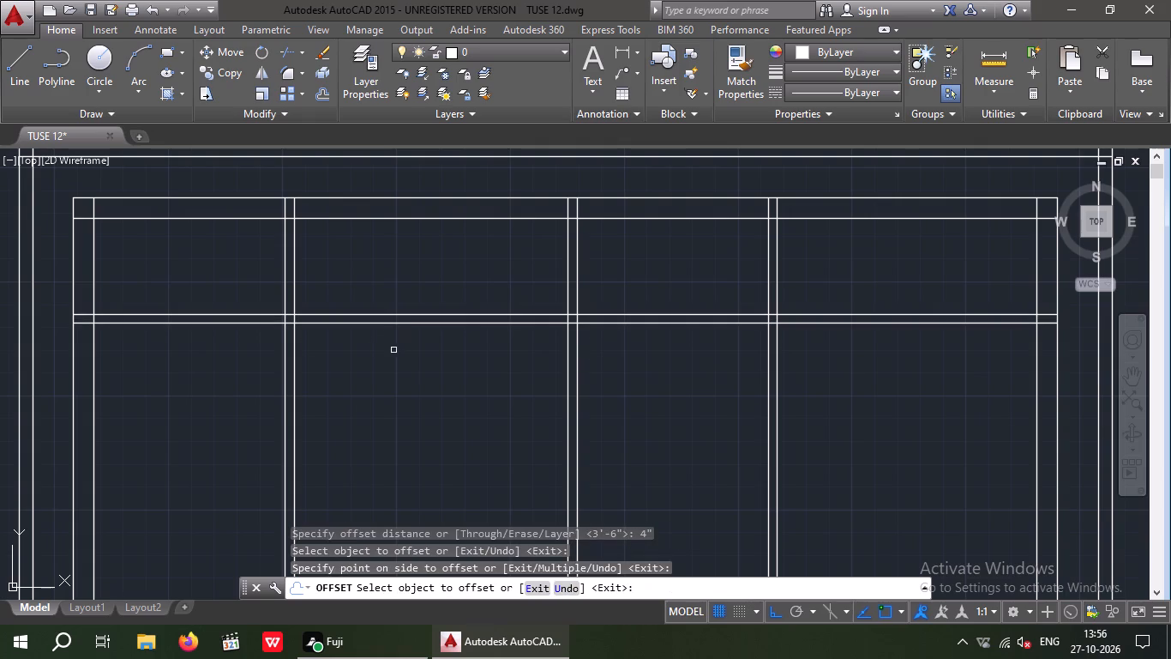
key("Escape")
key("Escape")
Offset the first horizontal partition's lower face 11' downward to place the second horizontal partition's upper face.
key("o")
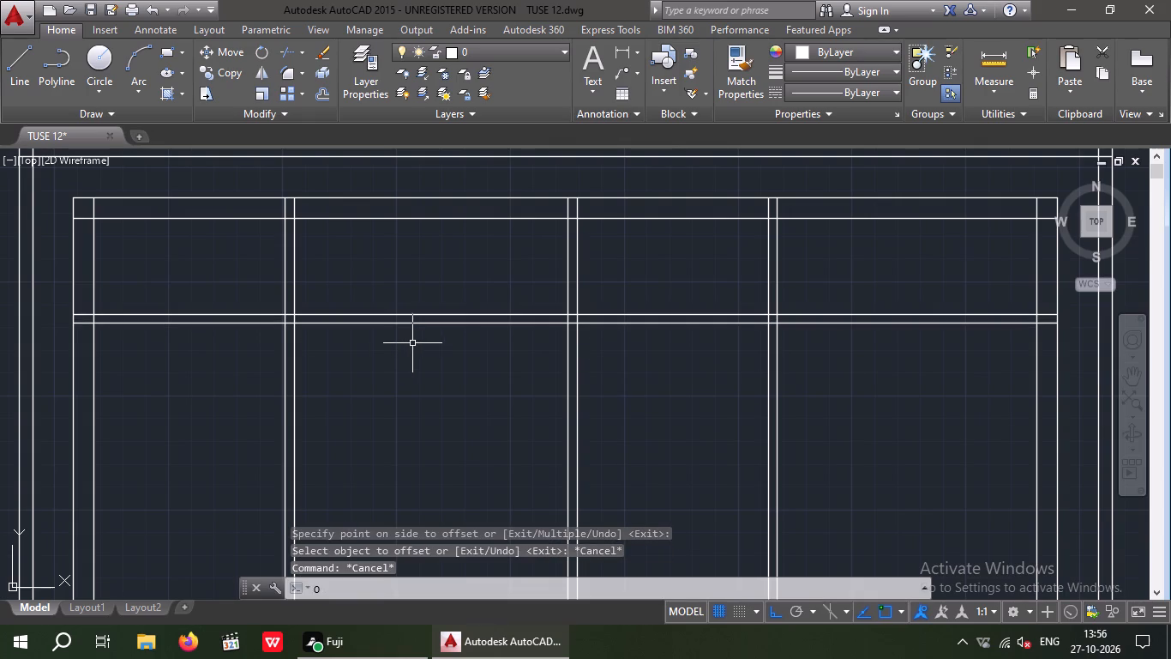
key("Return")
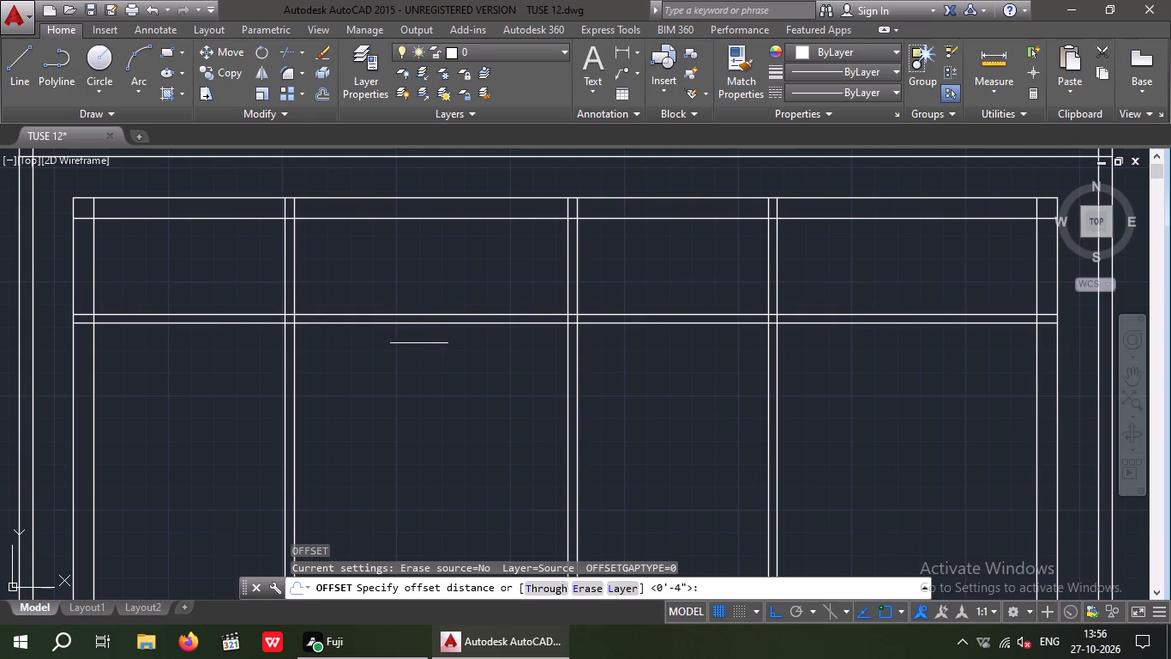
key("1")
key("1")
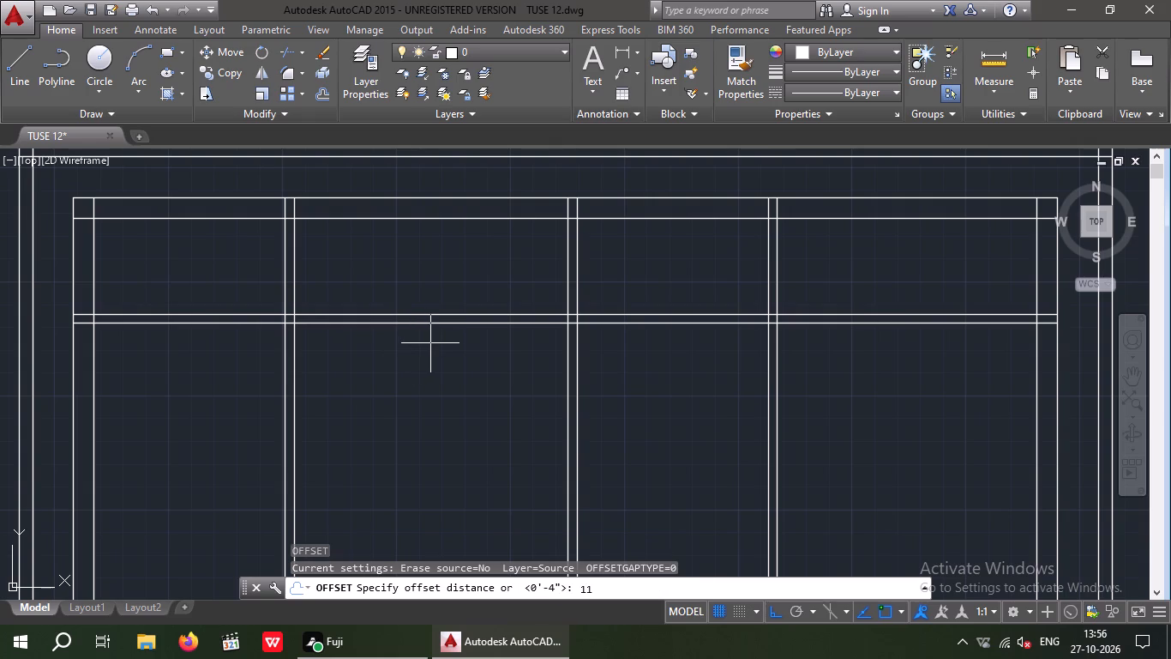
key("apostrophe")
key("Return")
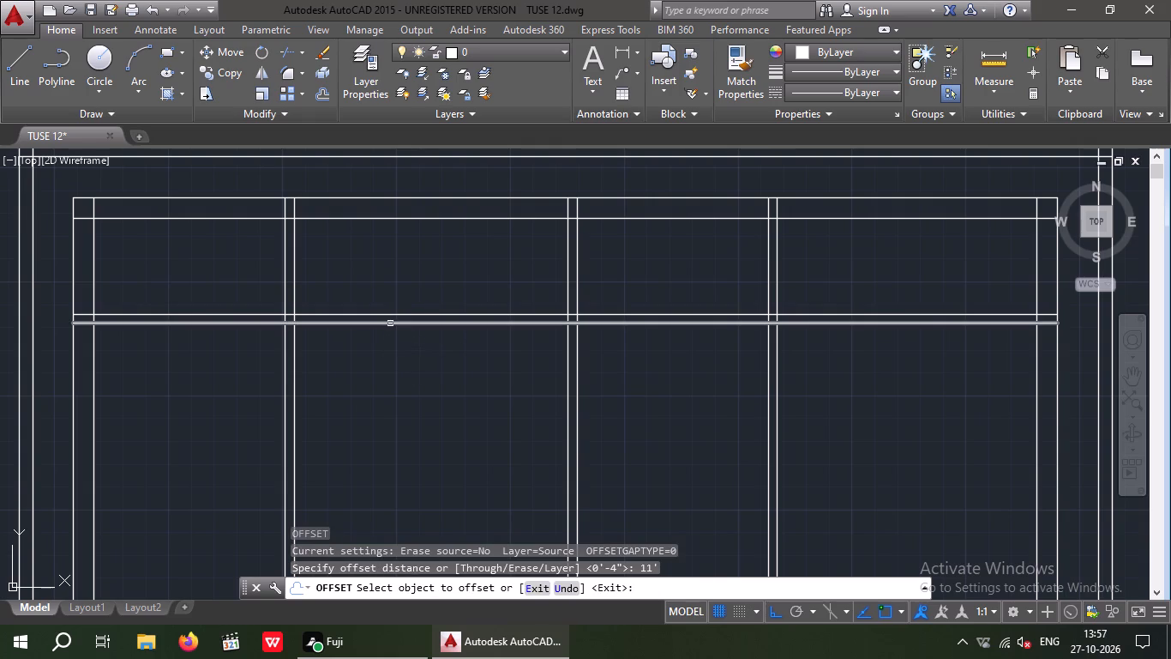
left_click_drag(390, 323, 386, 352)
scroll(384, 367, "down", 2)
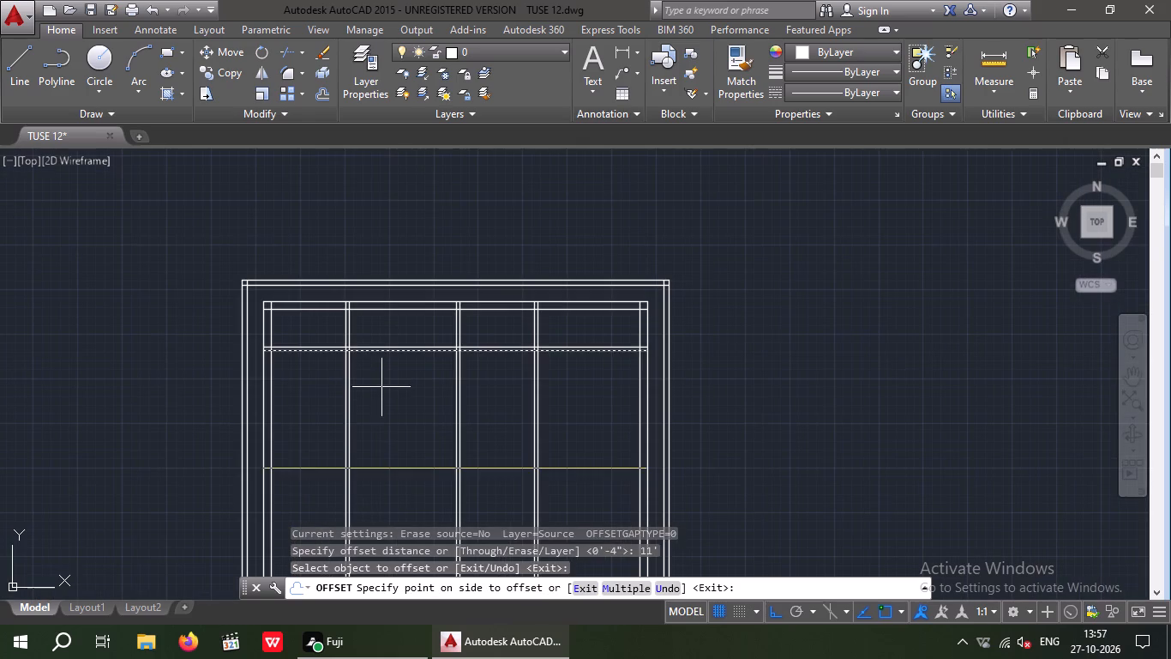
left_click(383, 387)
middle_click_drag(392, 417, 412, 342)
scroll(405, 349, "down", 1)
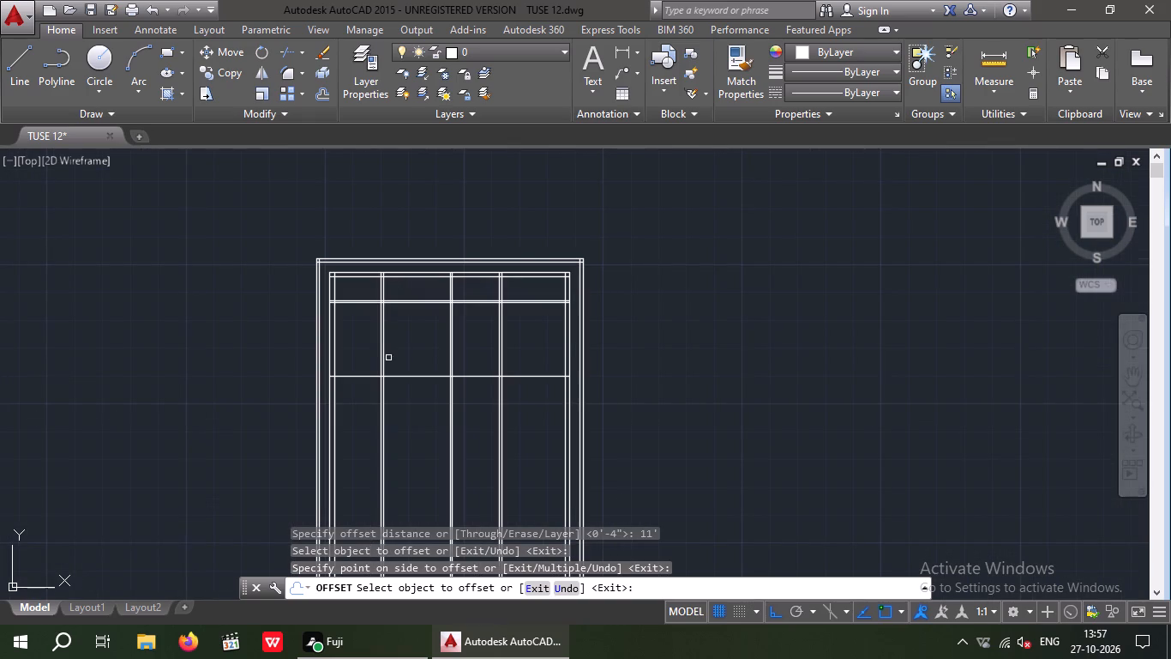
key("Escape")
key("Escape")
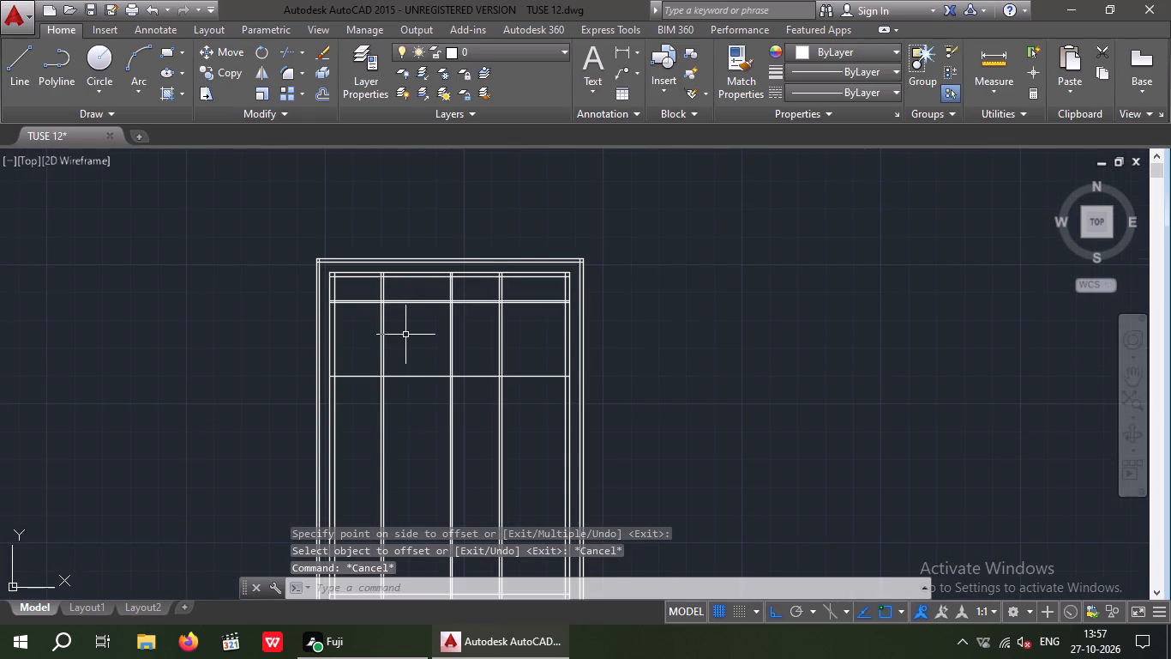
Offset the second horizontal partition's line 4" downward to form its lower face.
key("o")
key("Return")
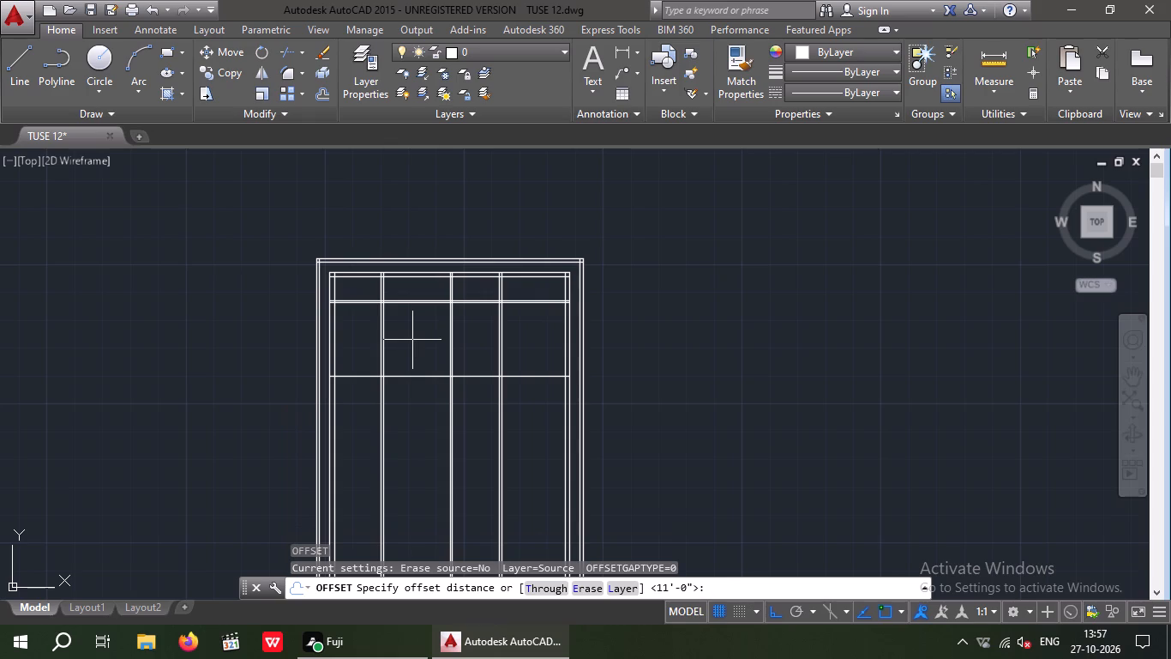
key("4")
key("shift+quotedbl")
key("Return")
scroll(367, 358, "up", 3)
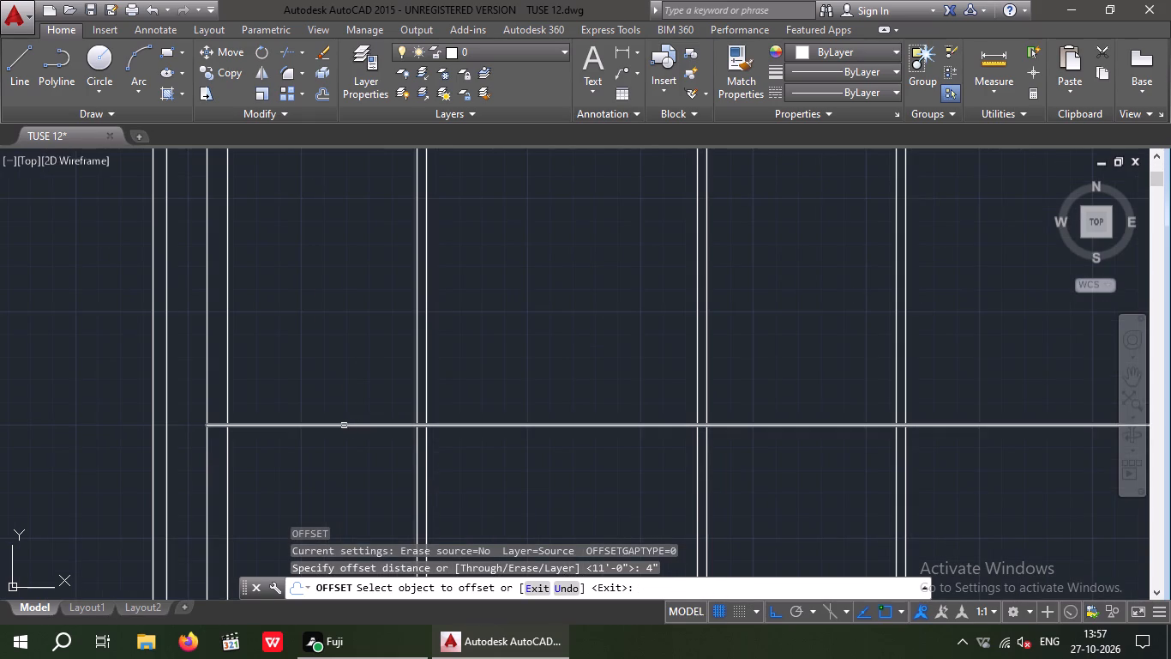
left_click_drag(344, 426, 339, 438)
left_click(339, 467)
scroll(344, 280, "down", 1)
middle_click_drag(342, 329, 352, 442)
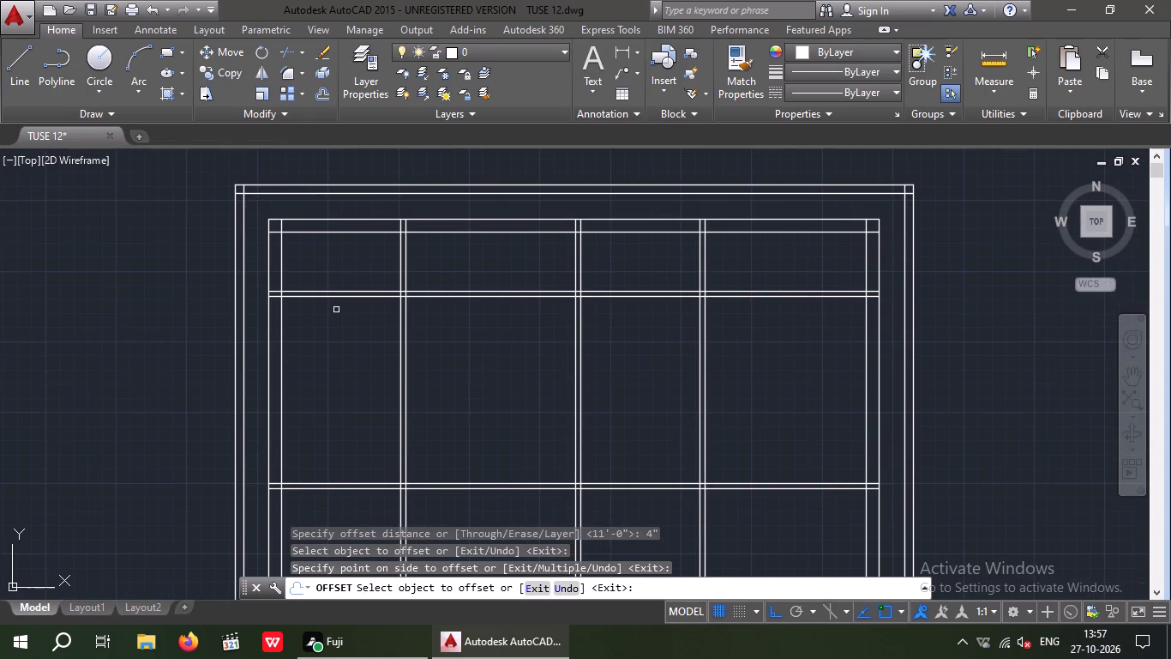
key("Escape")
key("Escape")
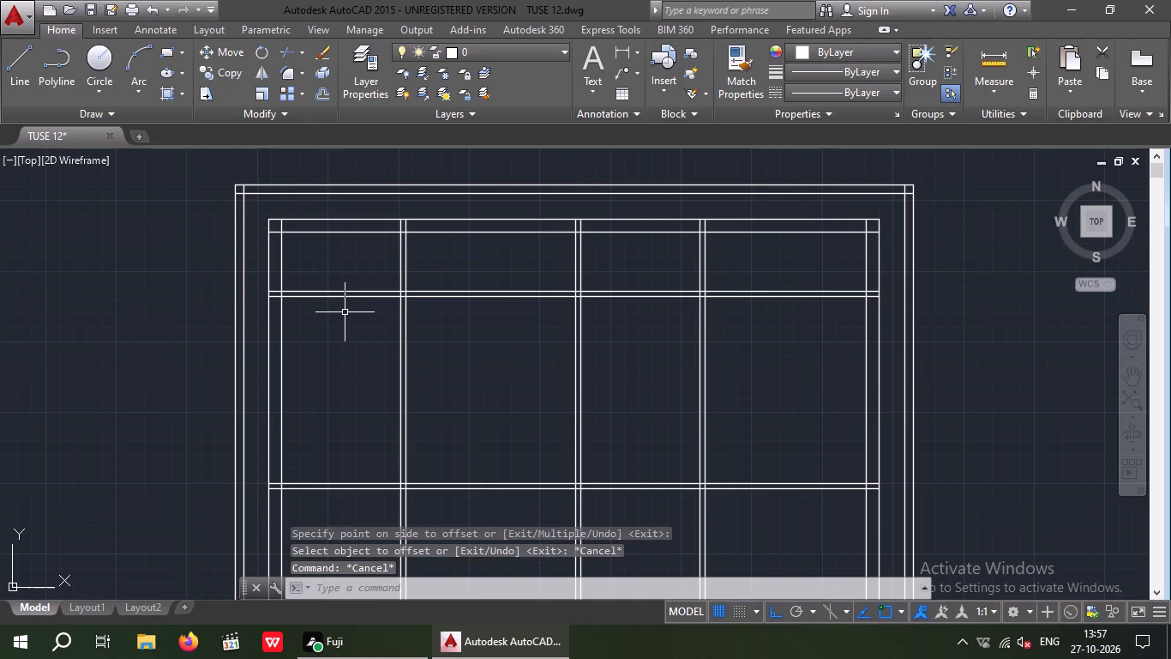
Offset the first vertical partition's right face 6' to the right to place an additional partition line.
middle_click_drag(481, 305, 489, 345)
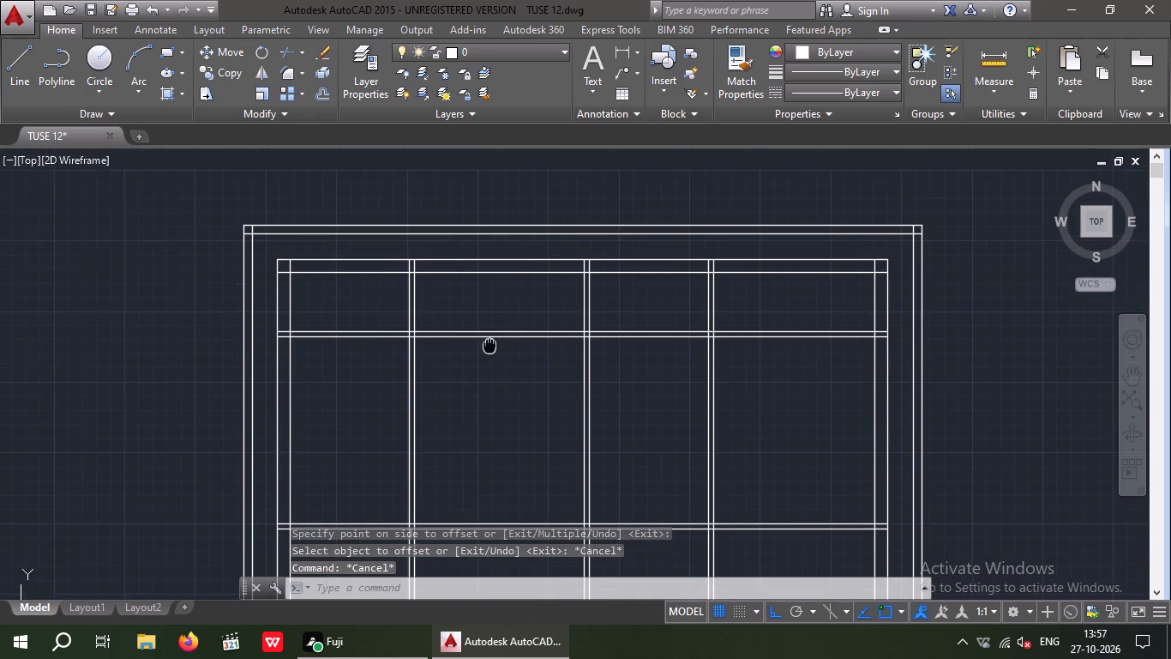
scroll(397, 338, "up", 2)
scroll(400, 329, "down", 2)
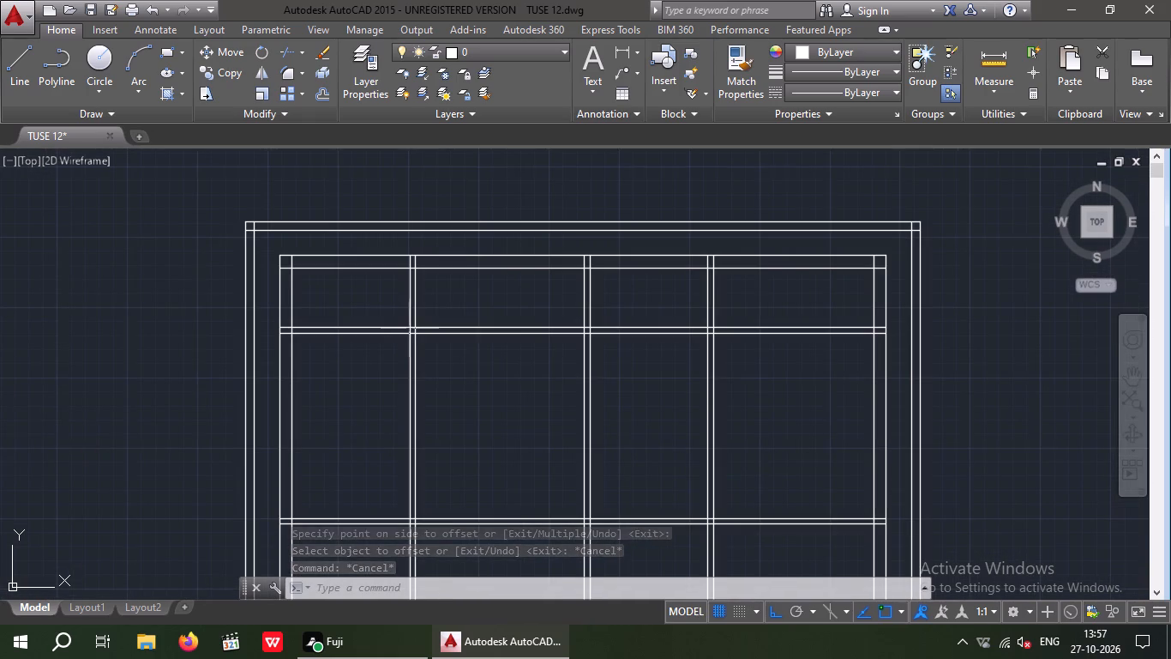
middle_click_drag(457, 370, 429, 434)
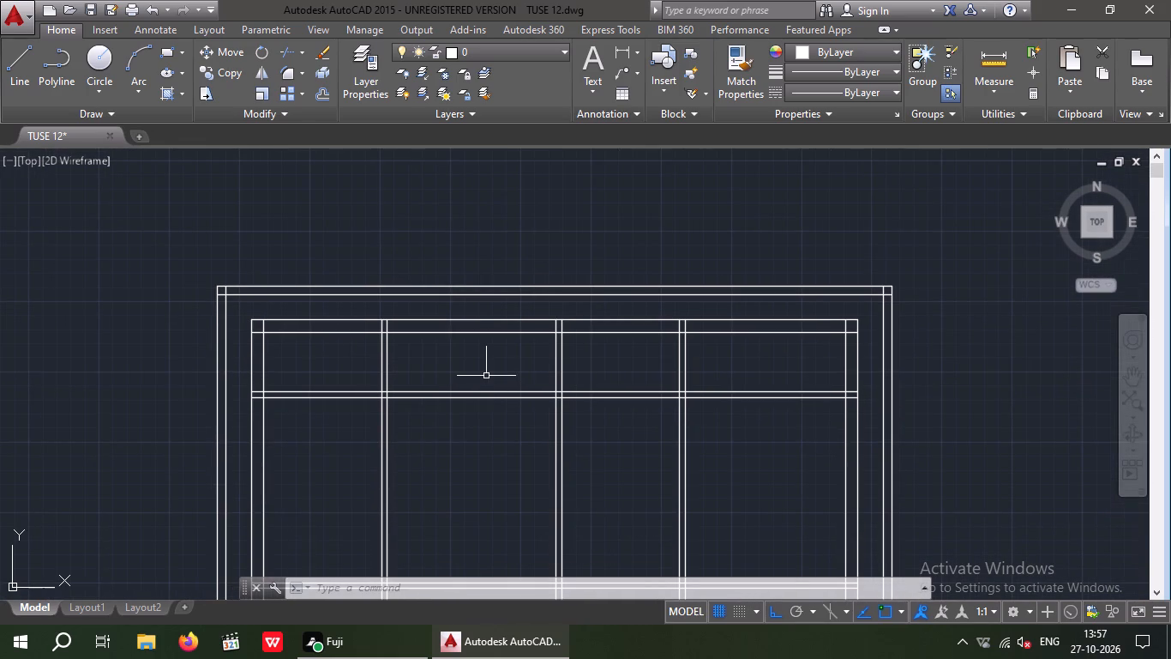
key("Escape")
key("Escape")
key("Escape")
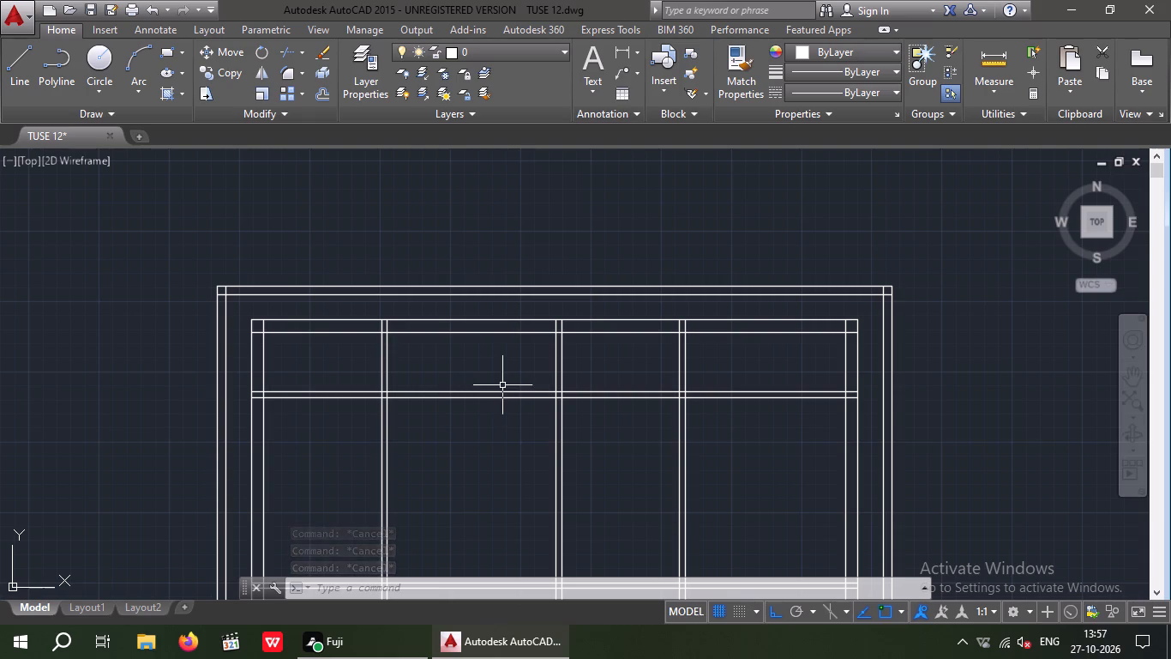
key("o")
key("Return")
key("6")
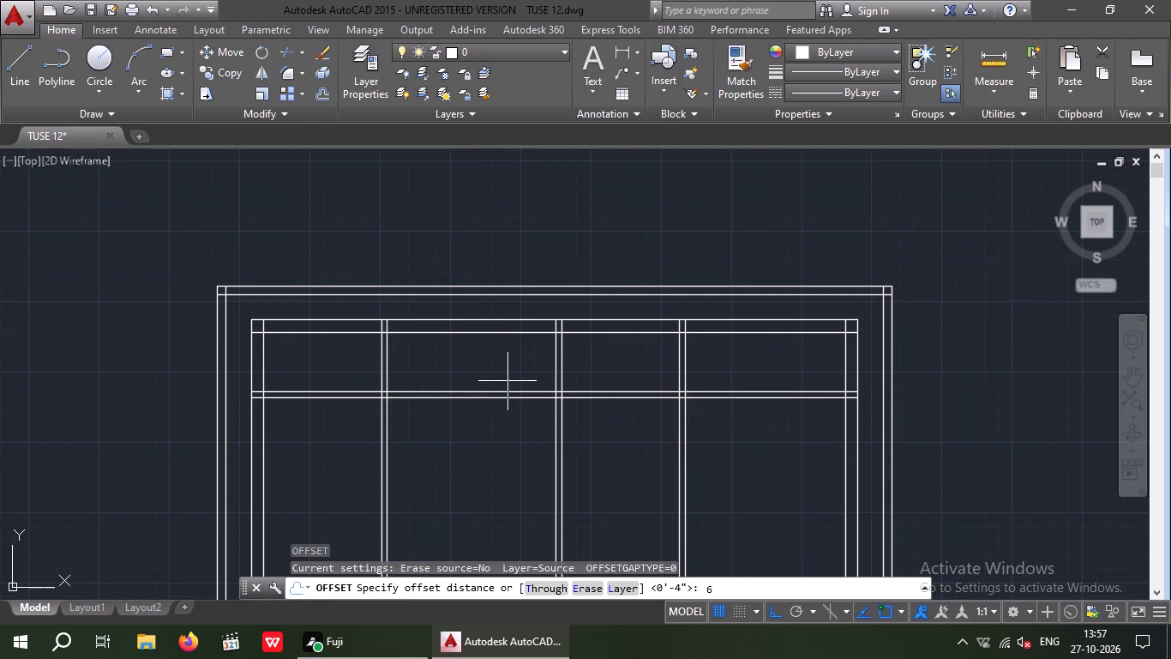
key("apostrophe")
key("Return")
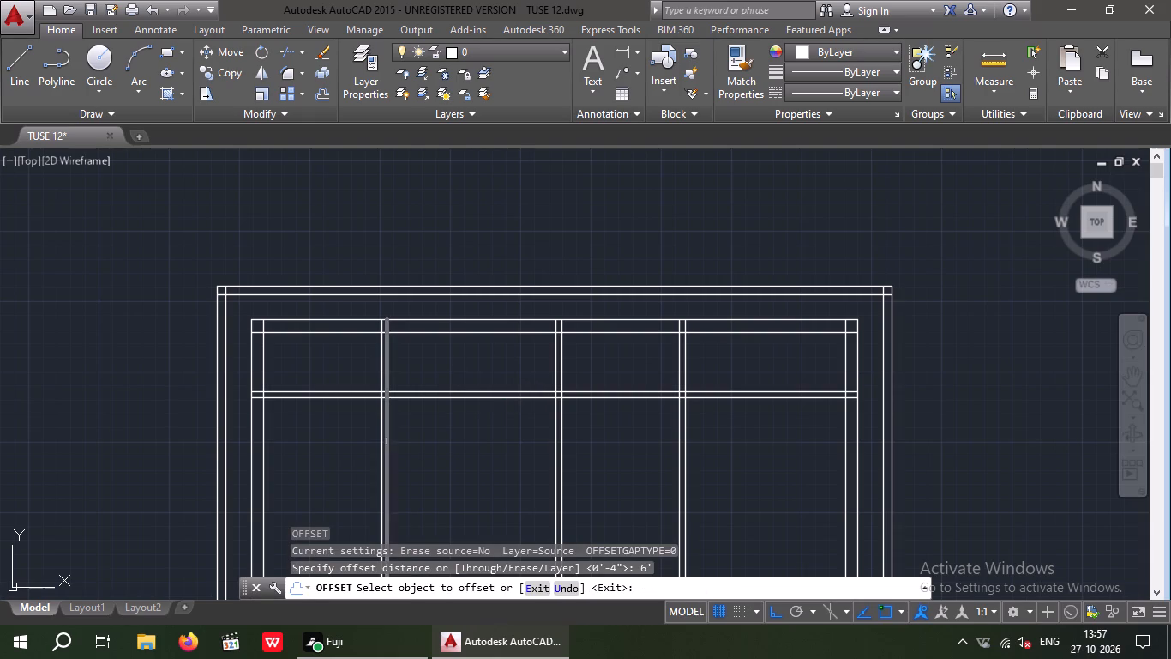
left_click_drag(388, 441, 408, 446)
left_click(501, 463)
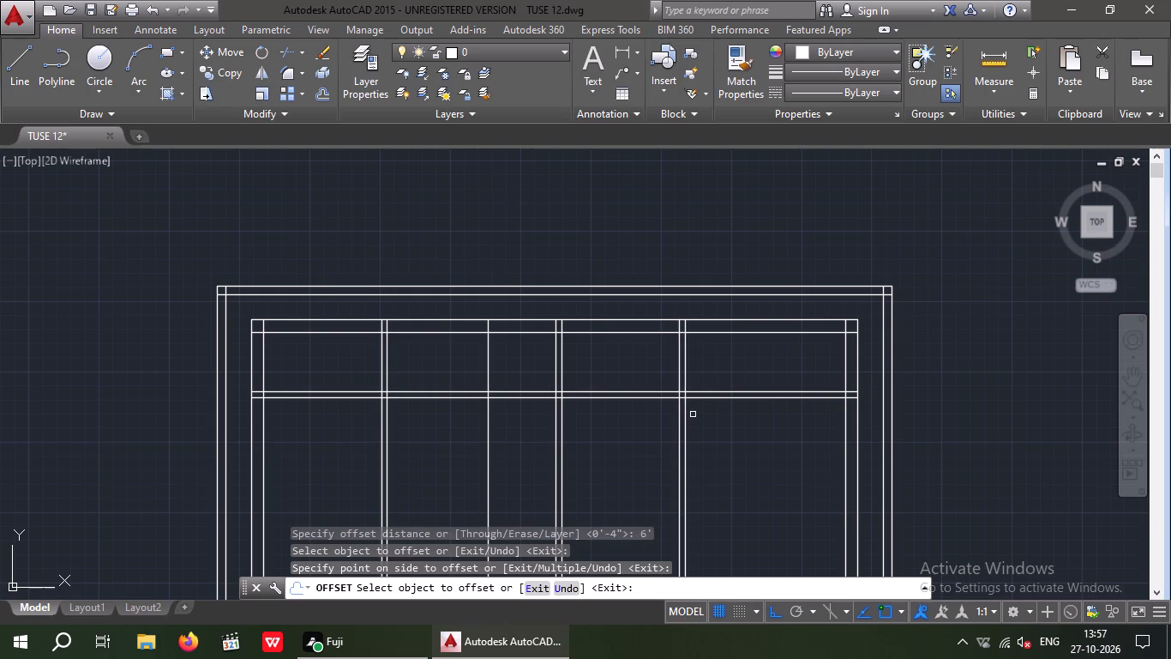
Offset the third vertical partition's right face 6' to the right, toward the right building wall.
scroll(691, 434, "up", 2)
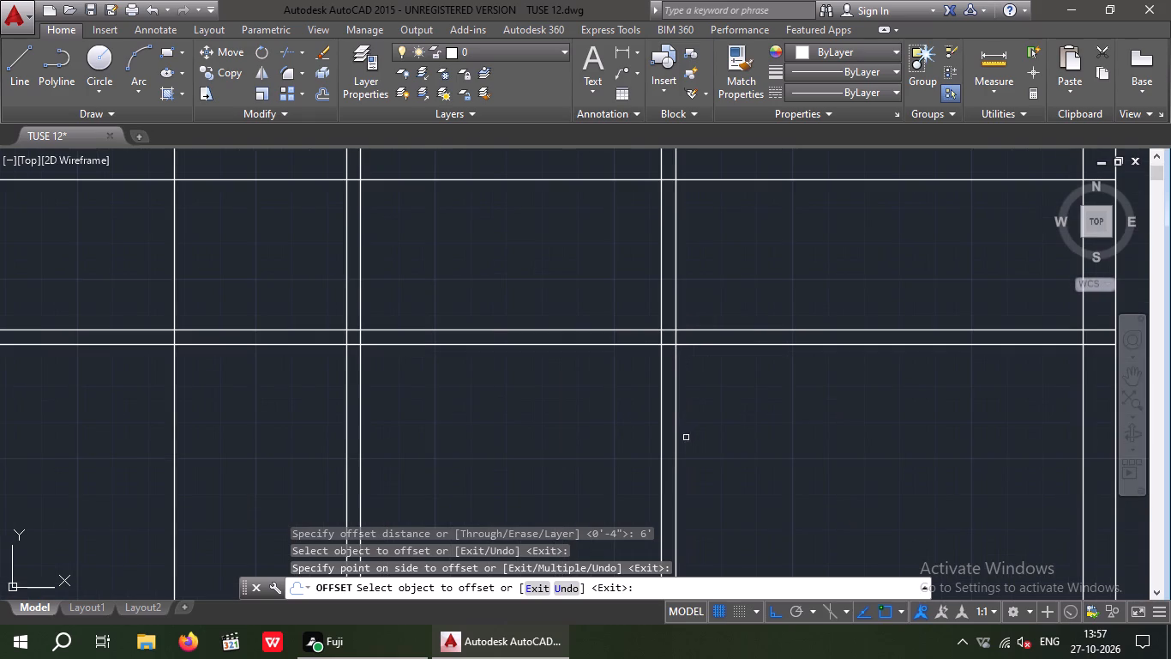
left_click(676, 444)
left_click(734, 446)
scroll(733, 410, "down", 2)
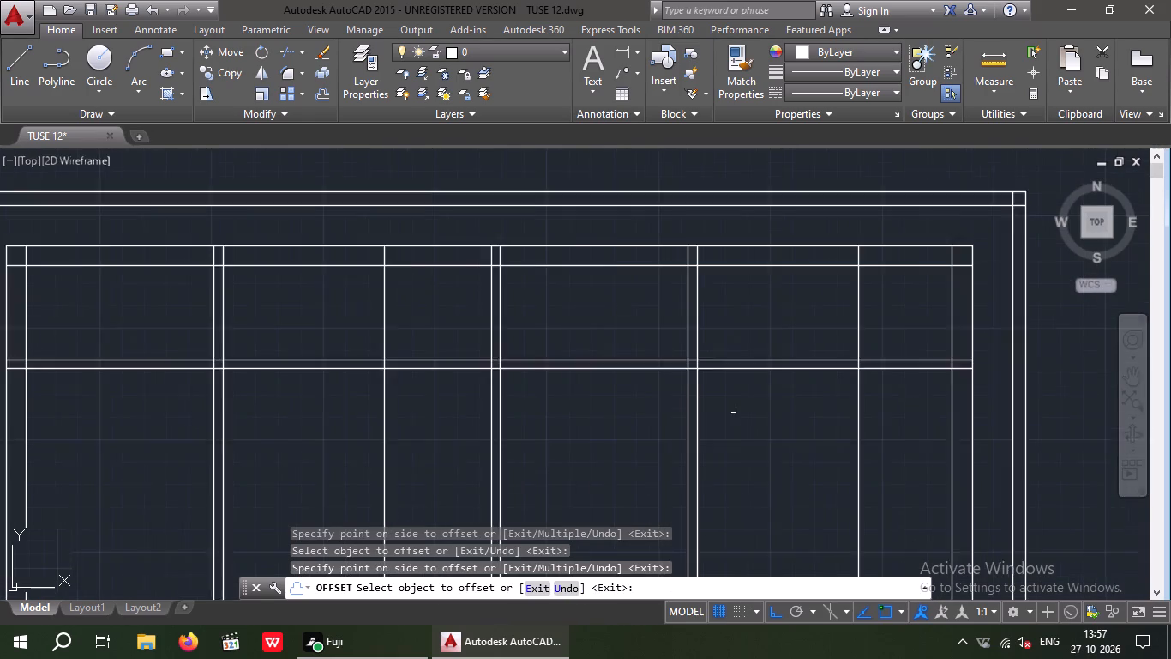
key("Escape")
key("Escape")
Offset each of the two lines placed 6' beyond the first and third partitions 4" to the right to form their other faces.
key("o")
key("Return")
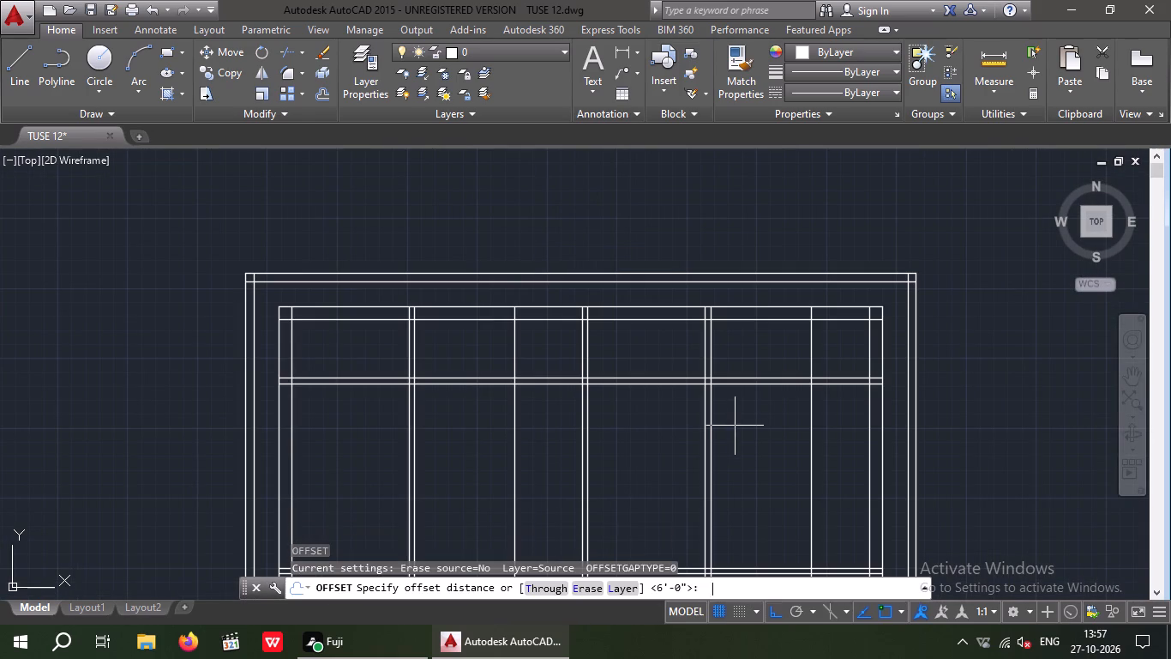
key("4")
key("shift+quotedbl")
key("Return")
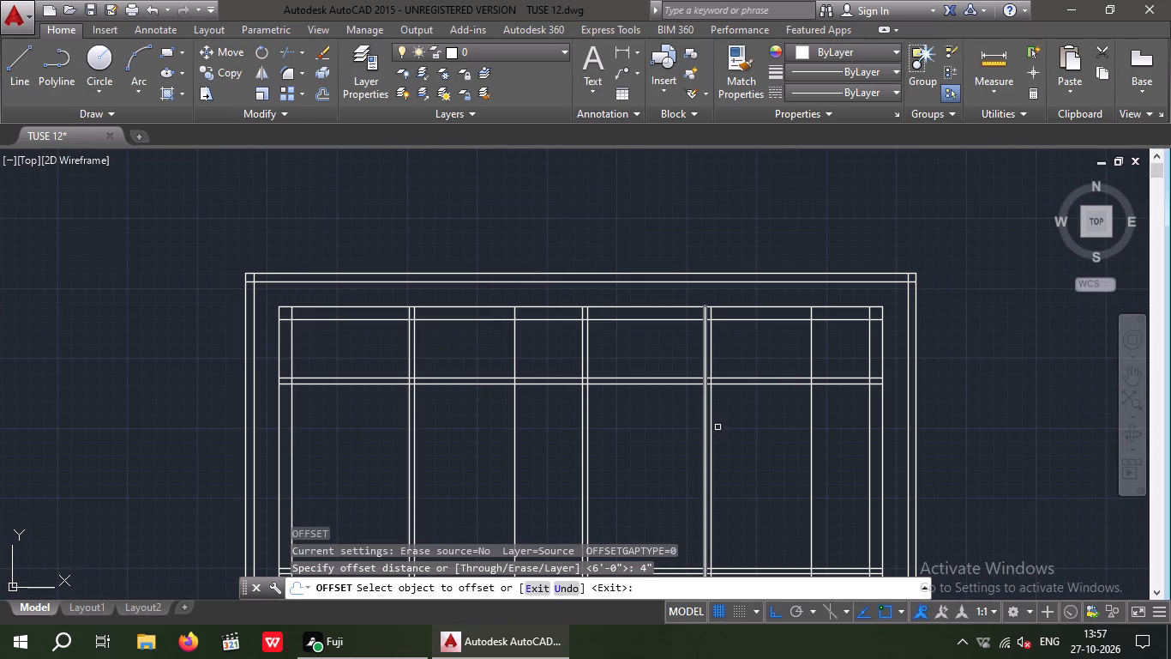
left_click(811, 430)
left_click(826, 435)
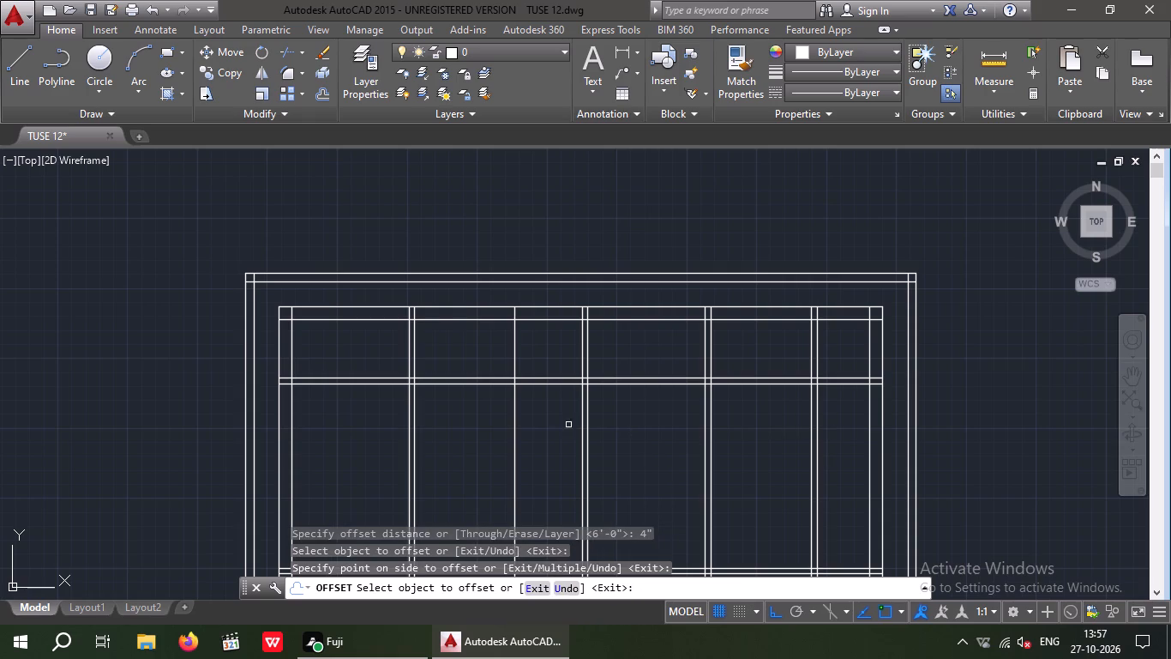
left_click_drag(513, 420, 527, 424)
left_click(535, 426)
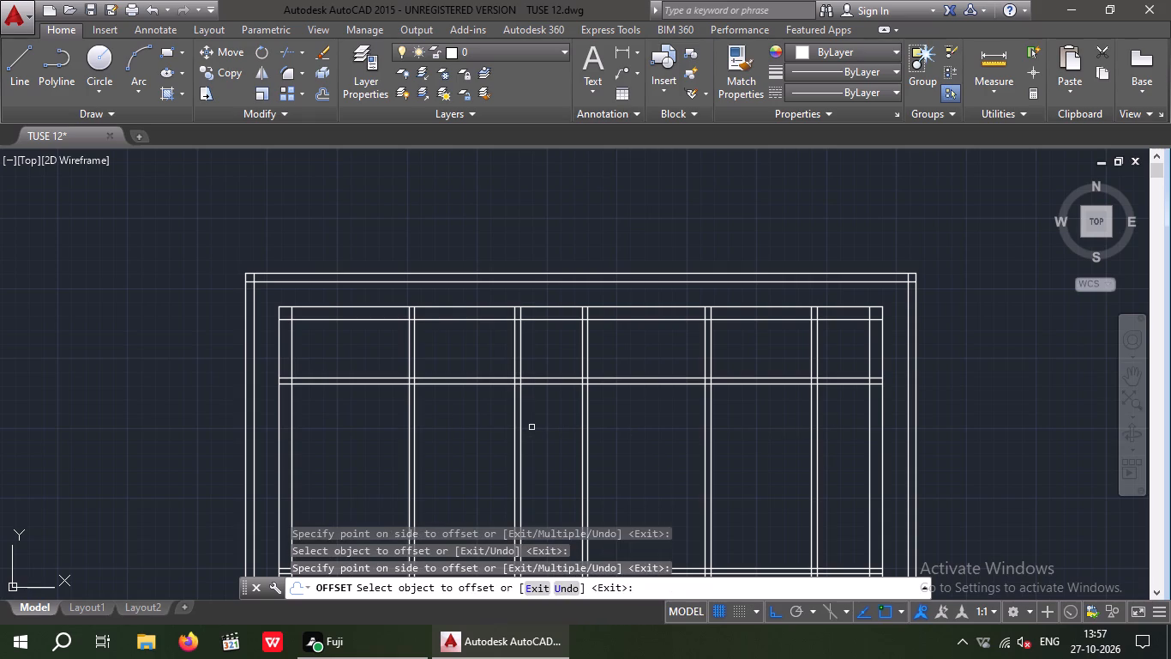
key("Escape")
key("Escape")
Trim away the two added 6' offset vertical partitions below the upper horizontal partition.
key("t")
key("r")
key("space")
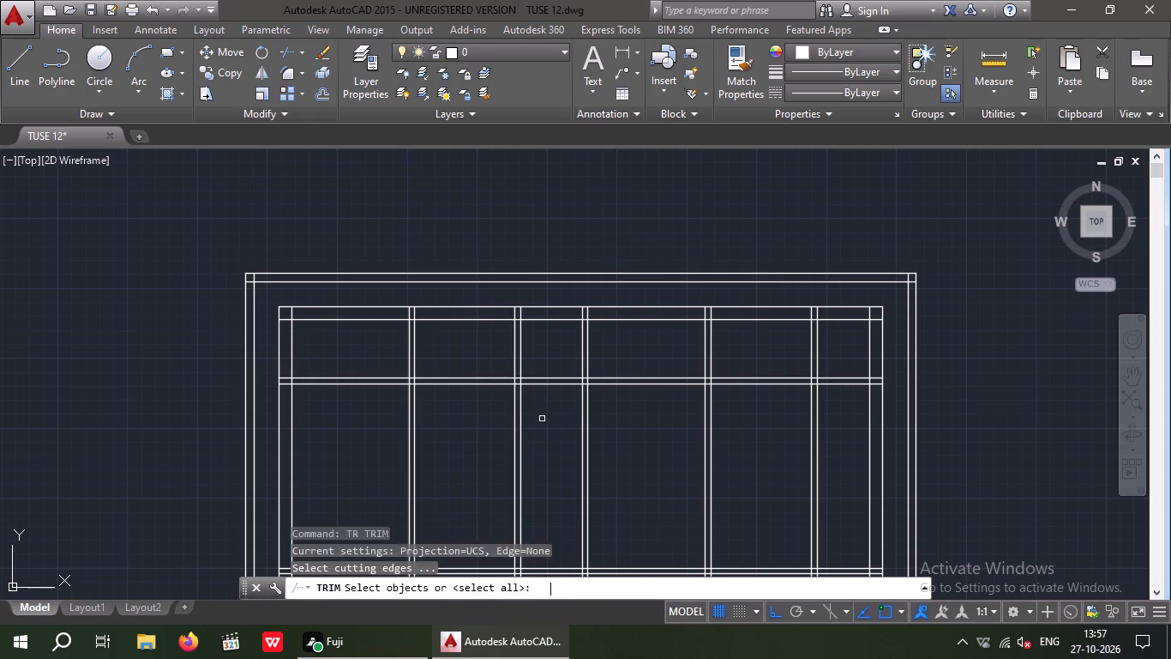
key("space")
scroll(514, 402, "up", 2)
left_click_drag(553, 402, 501, 425)
left_click(478, 431)
scroll(488, 410, "down", 3)
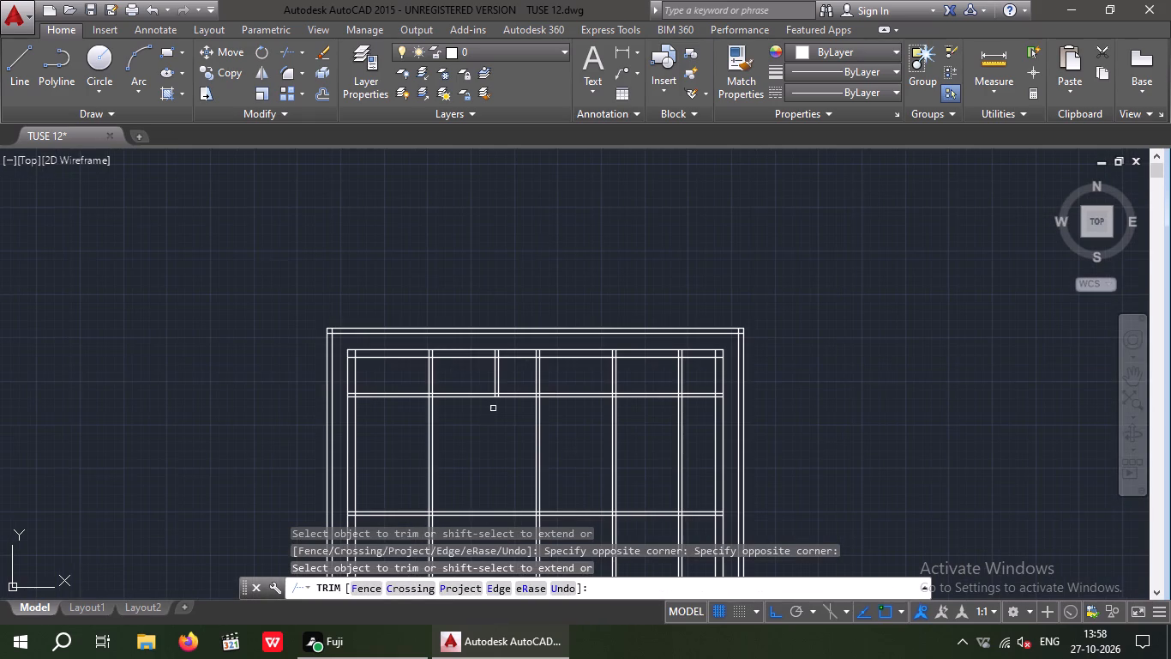
scroll(687, 409, "up", 4)
left_click_drag(688, 397, 589, 432)
left_click(585, 435)
scroll(599, 420, "down", 2)
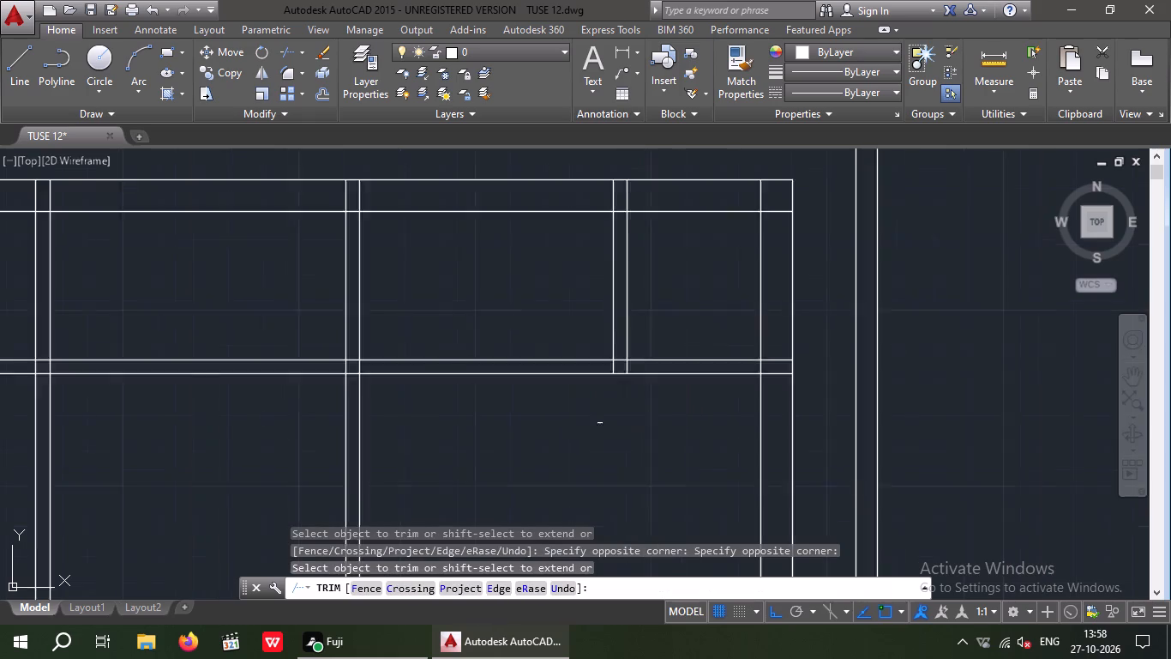
Trim the upper ends of both short vertical partitions out of the top building wall's thickness.
middle_click_drag(593, 488, 590, 553)
scroll(608, 341, "up", 3)
left_click_drag(649, 341, 553, 354)
left_click(553, 354)
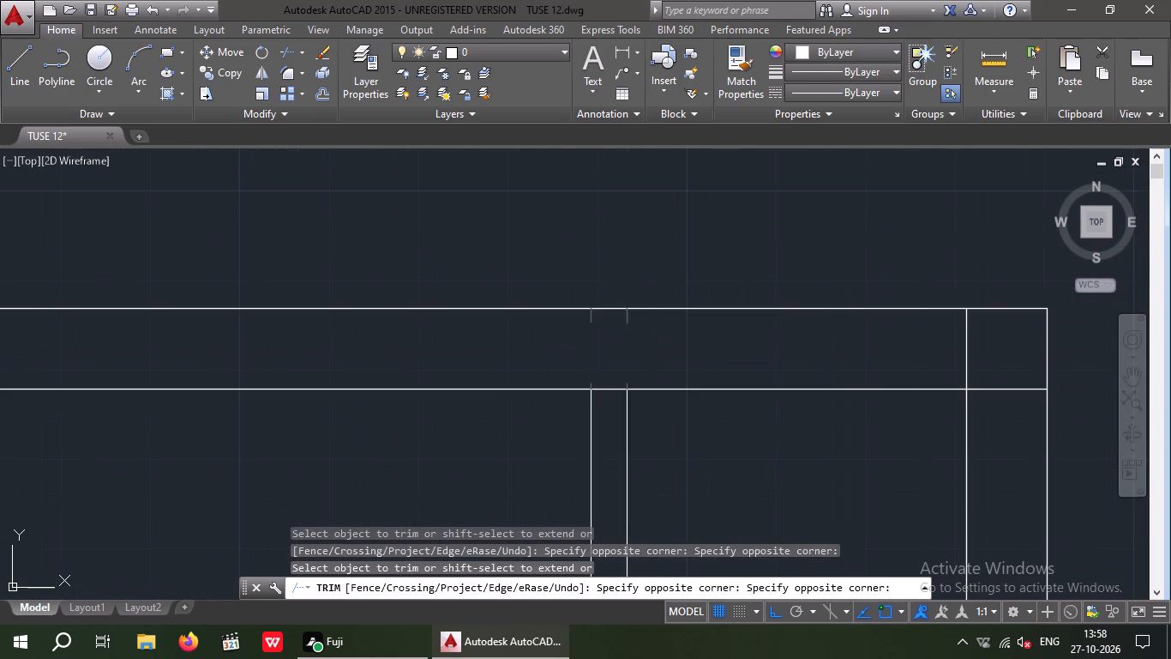
scroll(560, 348, "down", 3)
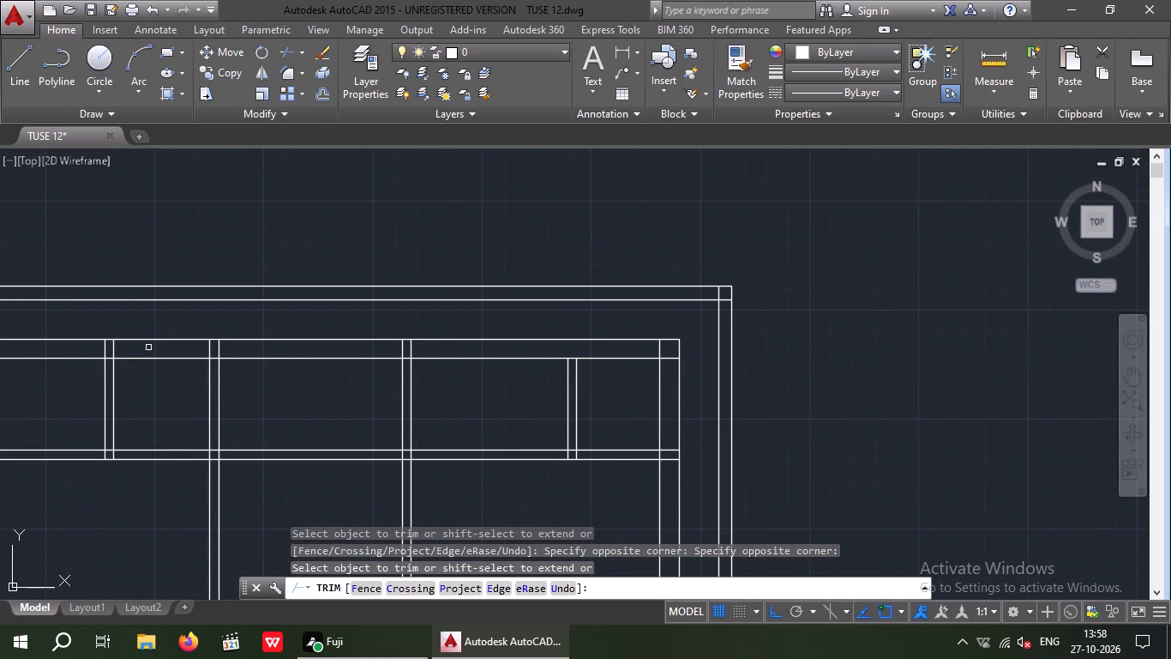
middle_click_drag(158, 356, 396, 384)
scroll(366, 379, "up", 2)
left_click_drag(372, 372, 304, 378)
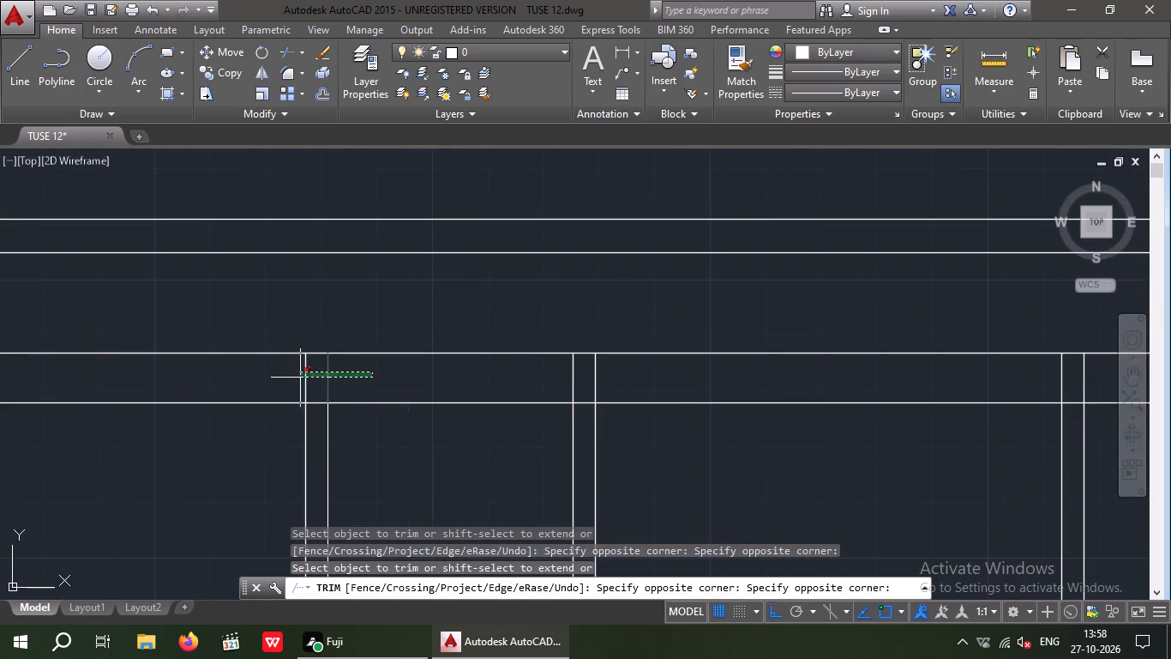
left_click(278, 372)
scroll(298, 357, "down", 2)
scroll(303, 366, "up", 3)
left_click_drag(369, 365, 277, 372)
left_click(261, 369)
scroll(286, 347, "down", 3)
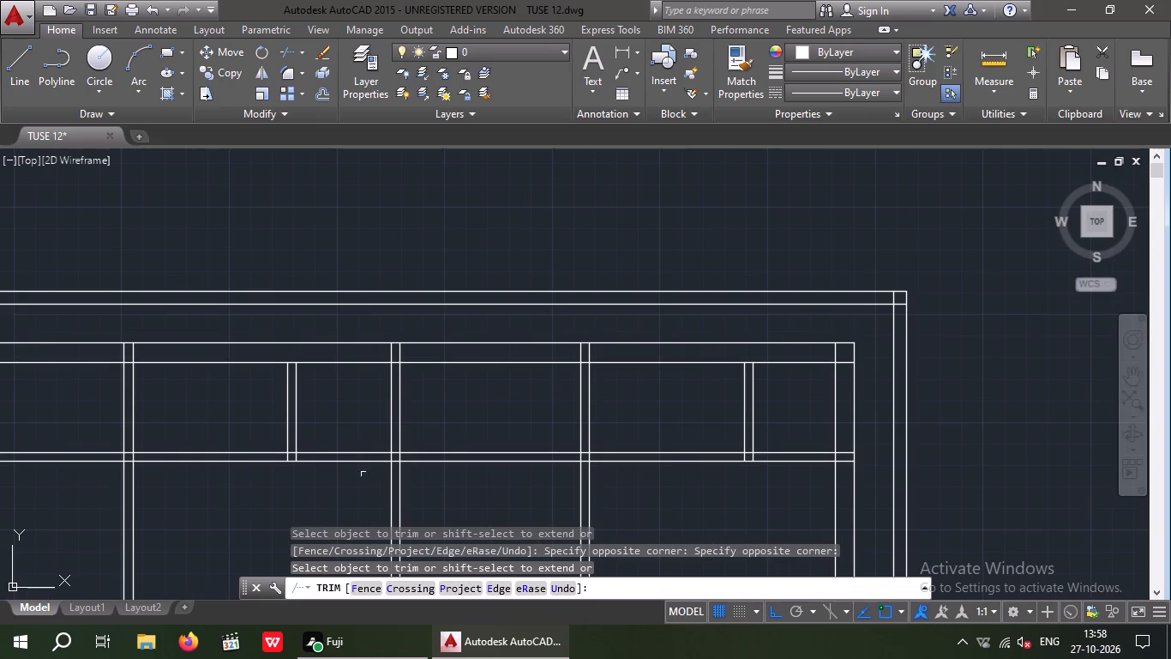
Trim the upper horizontal partition between the left short partition and second vertical partition, and from the right short partition through the right building wall.
scroll(366, 472, "up", 3)
left_click_drag(365, 474, 308, 438)
left_click(271, 361)
scroll(258, 277, "down", 2)
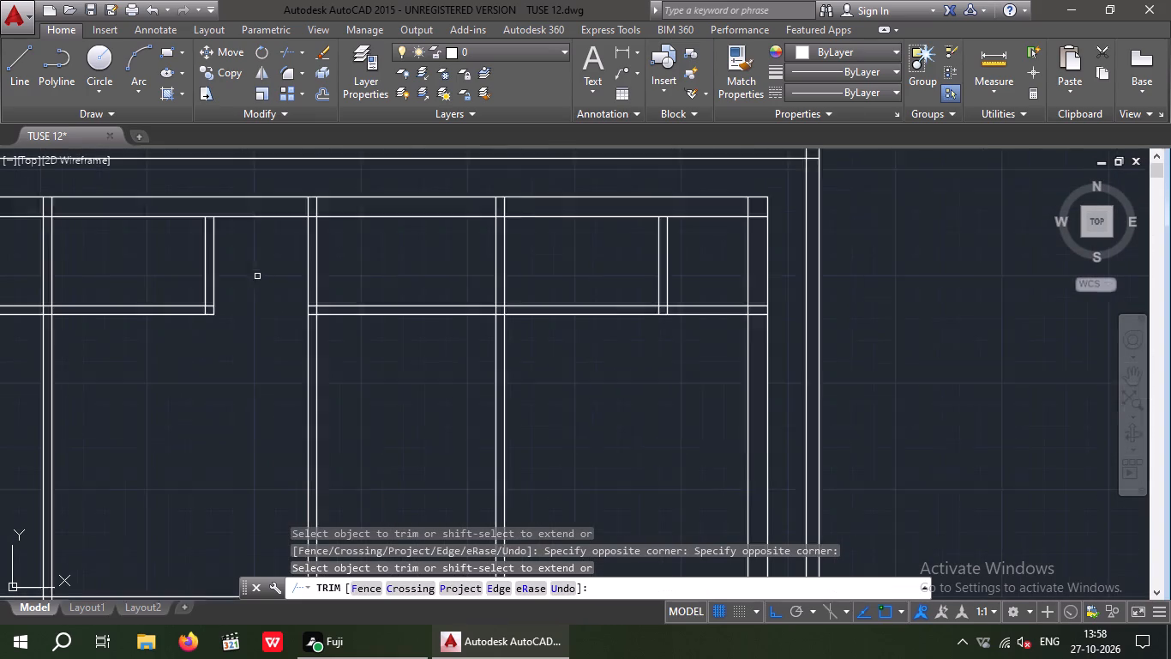
scroll(257, 276, "down", 2)
scroll(544, 293, "up", 2)
scroll(614, 305, "up", 2)
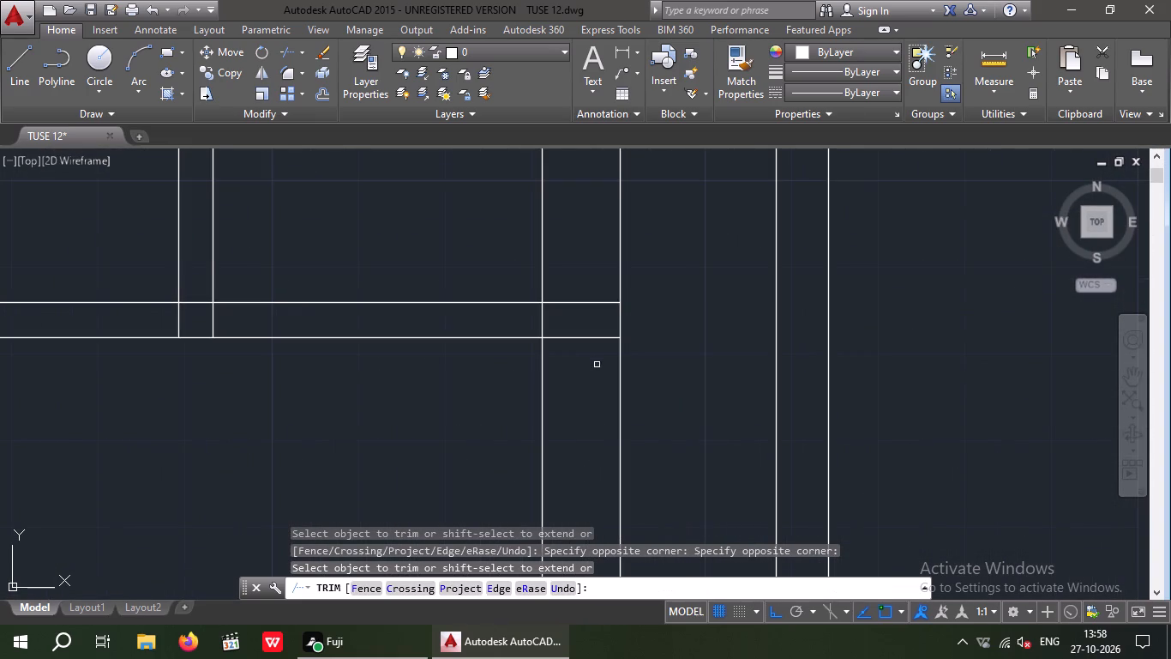
left_click_drag(591, 372, 582, 334)
left_click_drag(570, 262, 570, 275)
left_click_drag(465, 408, 364, 332)
left_click(340, 271)
scroll(342, 268, "down", 2)
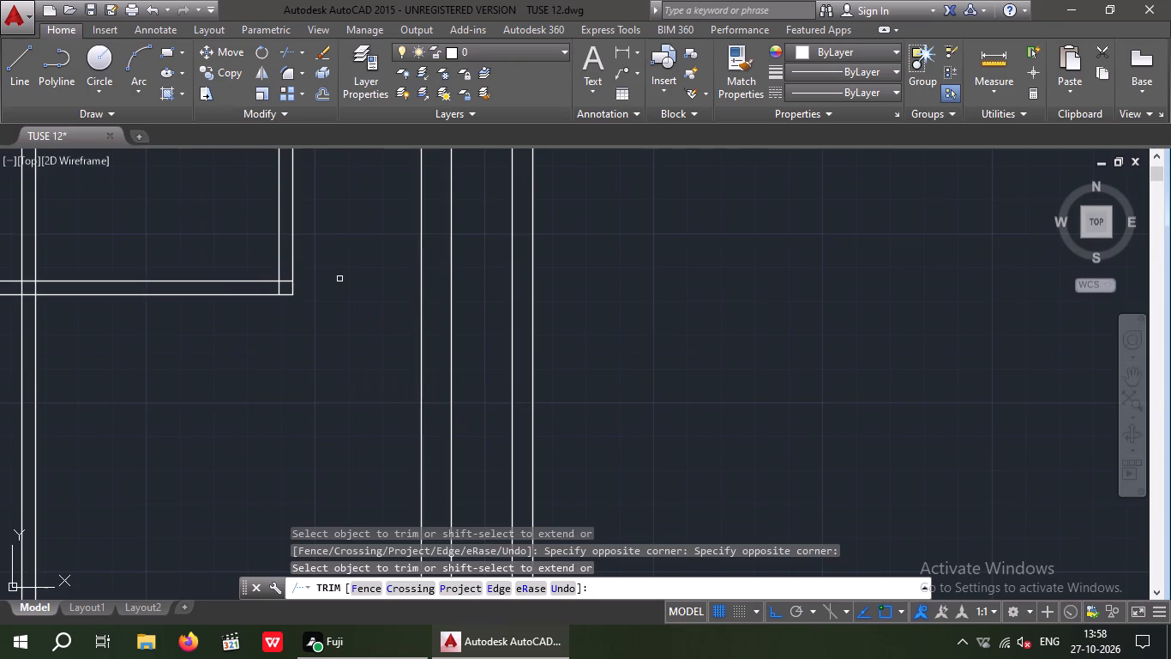
Trim away the first vertical partition below the second horizontal partition.
scroll(339, 280, "down", 1)
middle_click_drag(339, 287, 397, 370)
scroll(392, 360, "down", 1)
middle_click_drag(333, 395, 453, 399)
middle_click_drag(483, 419, 523, 416)
scroll(516, 402, "down", 1)
middle_click_drag(502, 427, 507, 360)
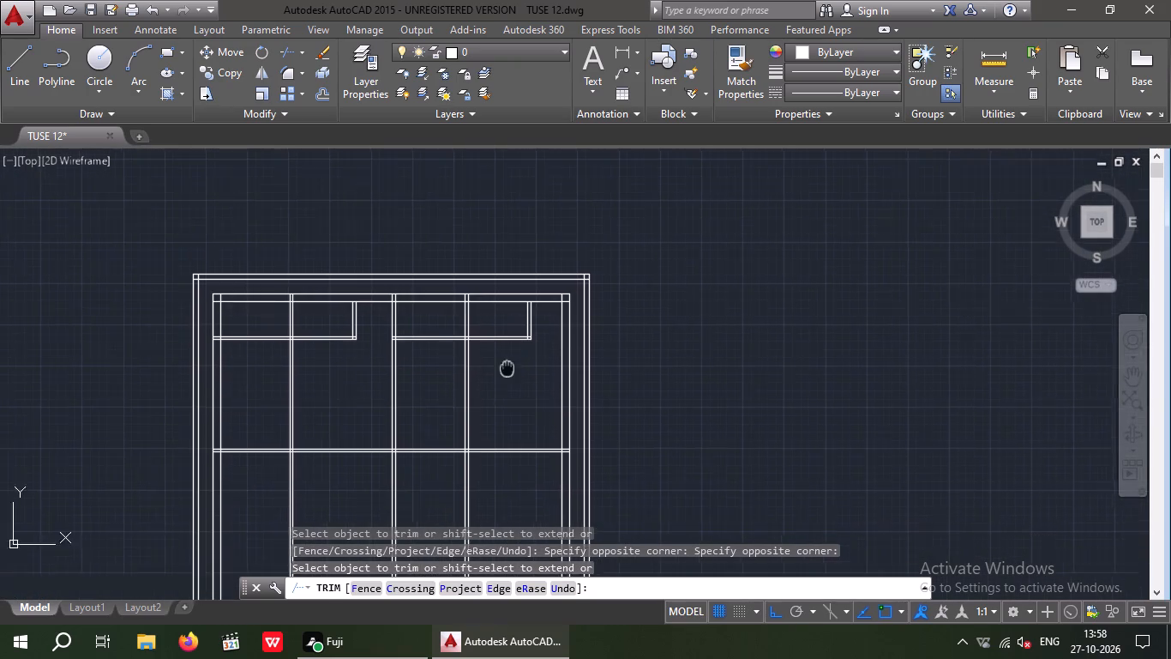
middle_click_drag(507, 360, 507, 339)
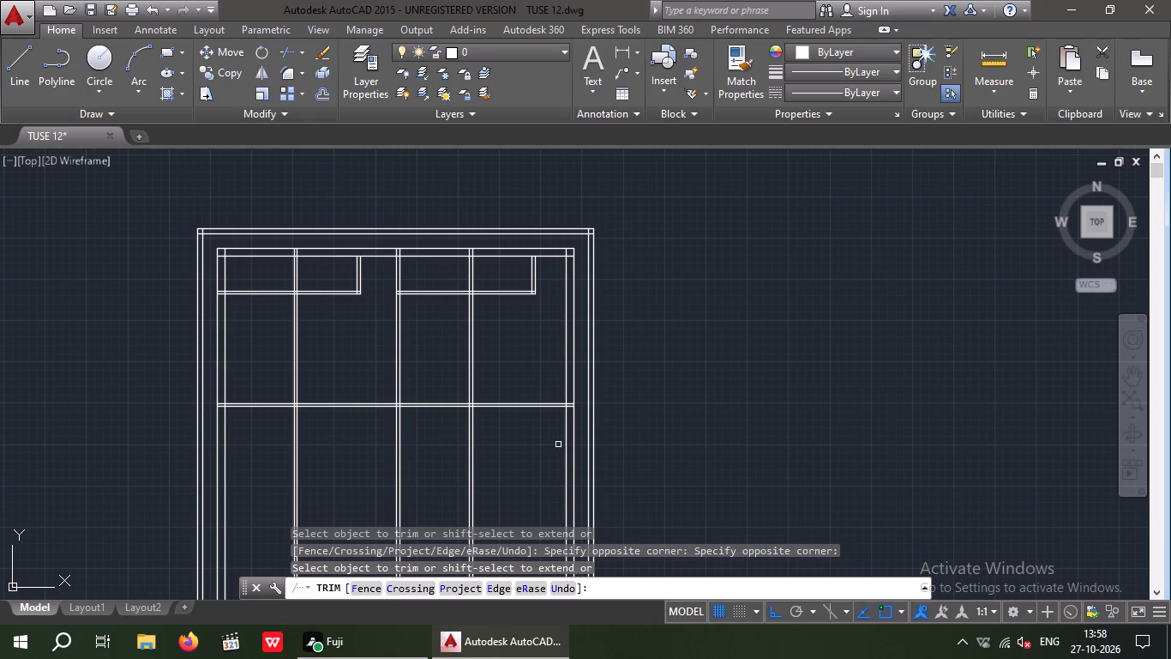
middle_click_drag(341, 446, 438, 429)
middle_click_drag(354, 438, 381, 392)
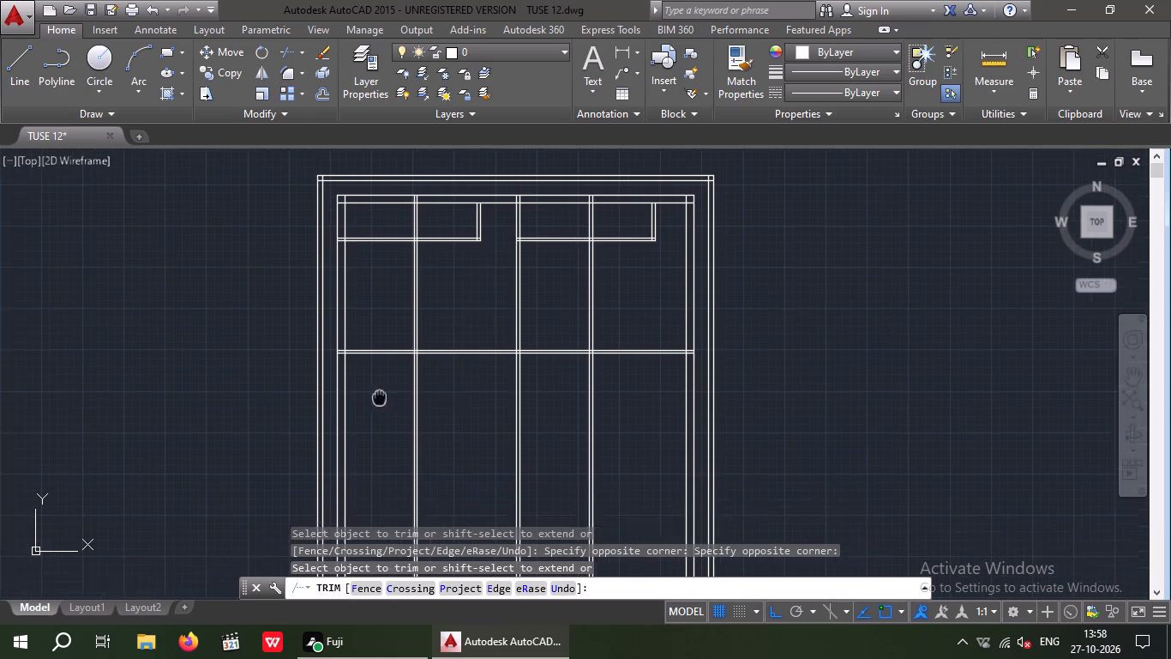
middle_click_drag(381, 392, 393, 346)
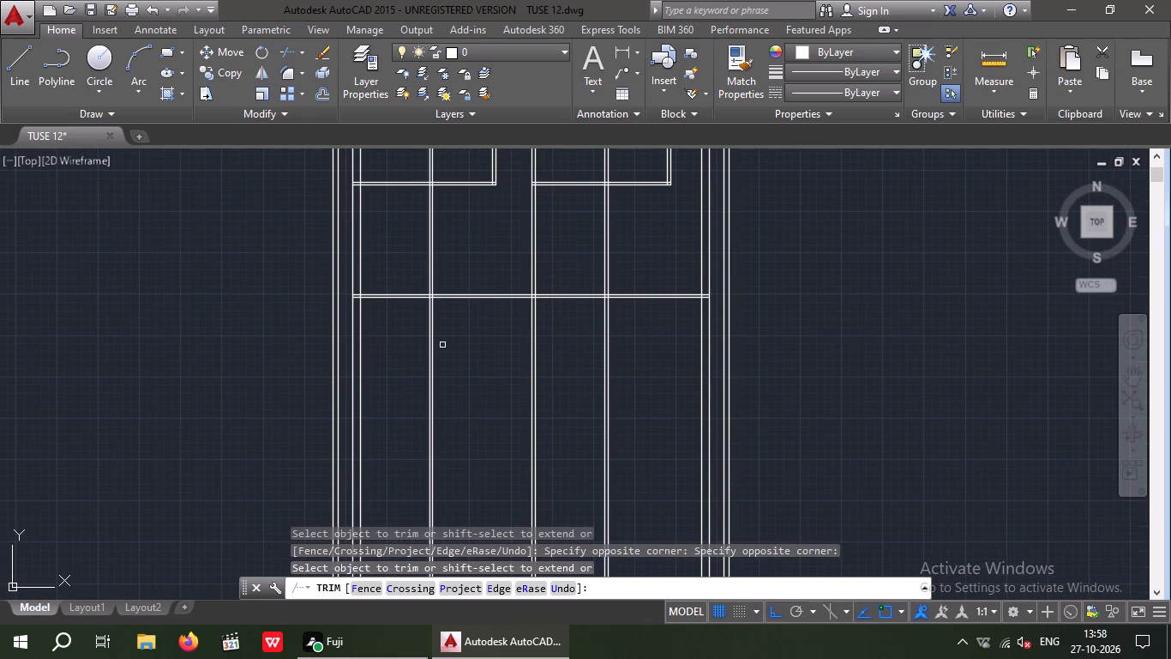
scroll(452, 337, "up", 2)
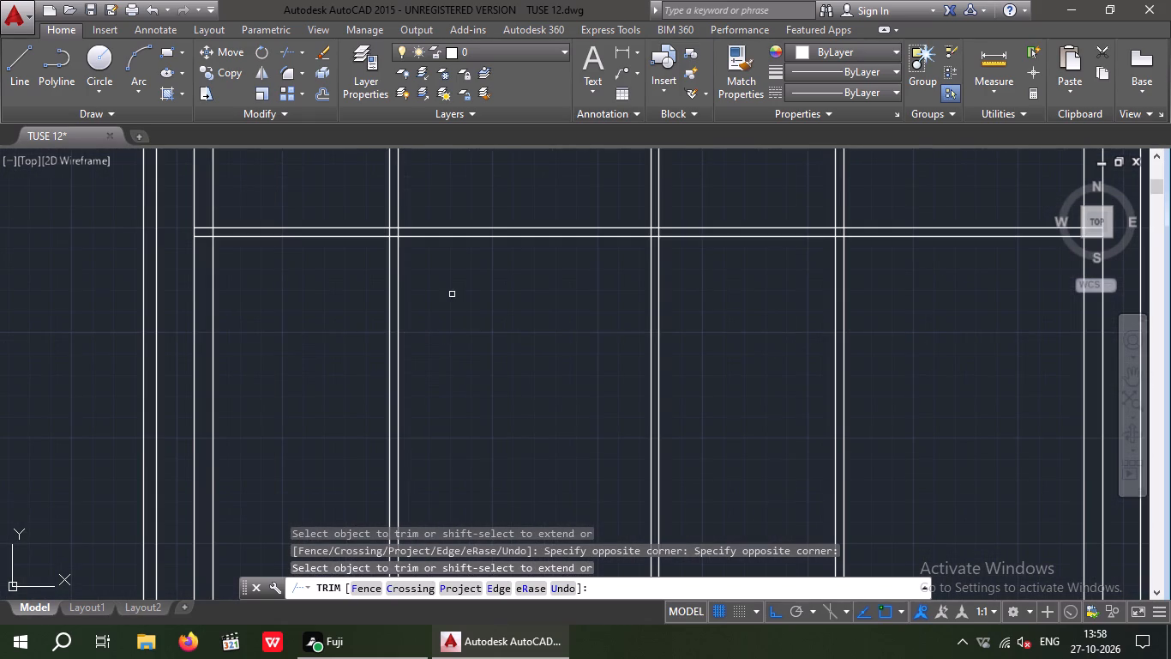
left_click_drag(449, 283, 358, 360)
left_click(350, 368)
scroll(369, 359, "down", 3)
middle_click_drag(377, 392, 401, 344)
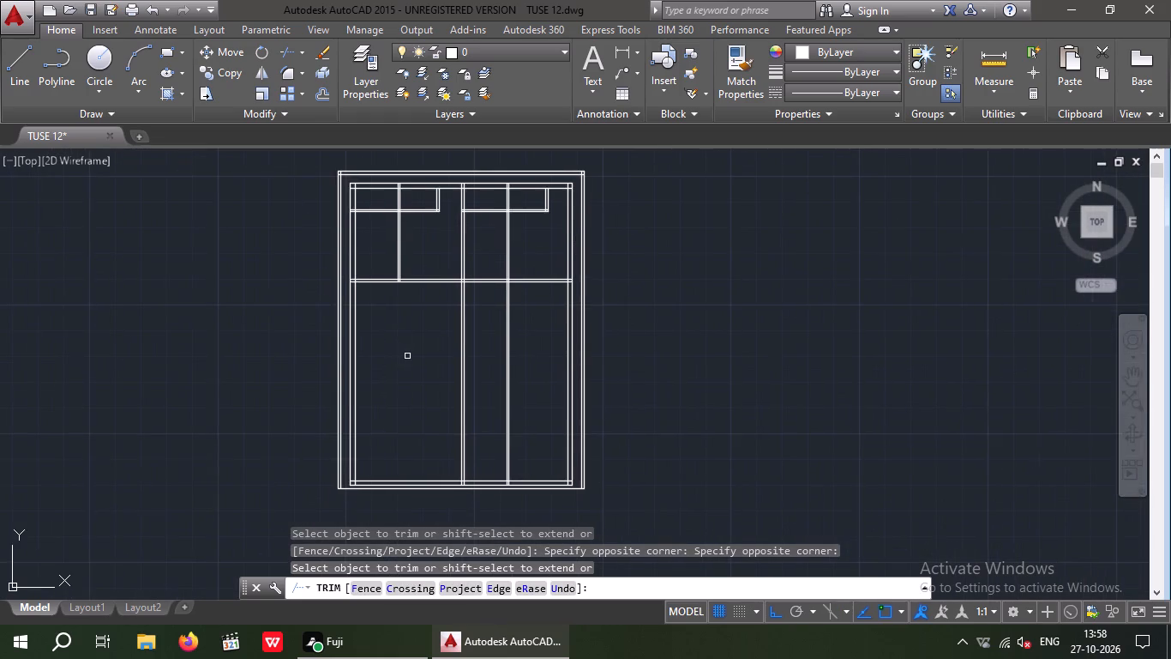
Trim away the second and third vertical partitions below the second horizontal partition.
middle_click_drag(409, 357, 405, 435)
scroll(404, 434, "up", 1)
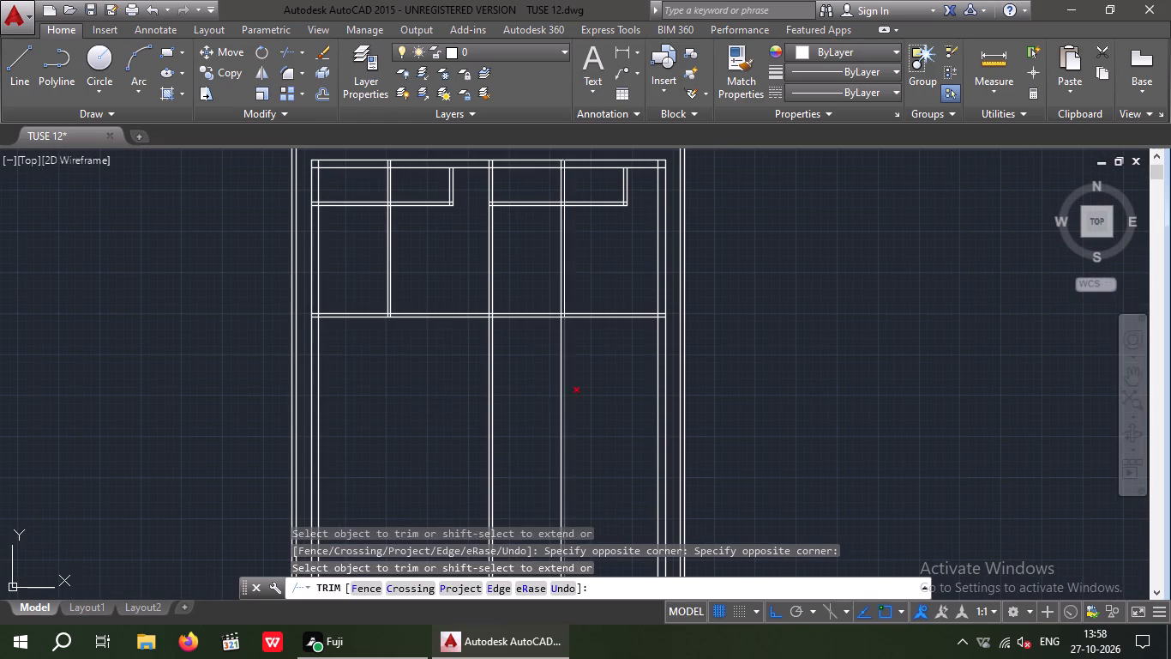
left_click_drag(592, 372, 499, 400)
left_click(459, 414)
middle_click_drag(478, 415, 478, 413)
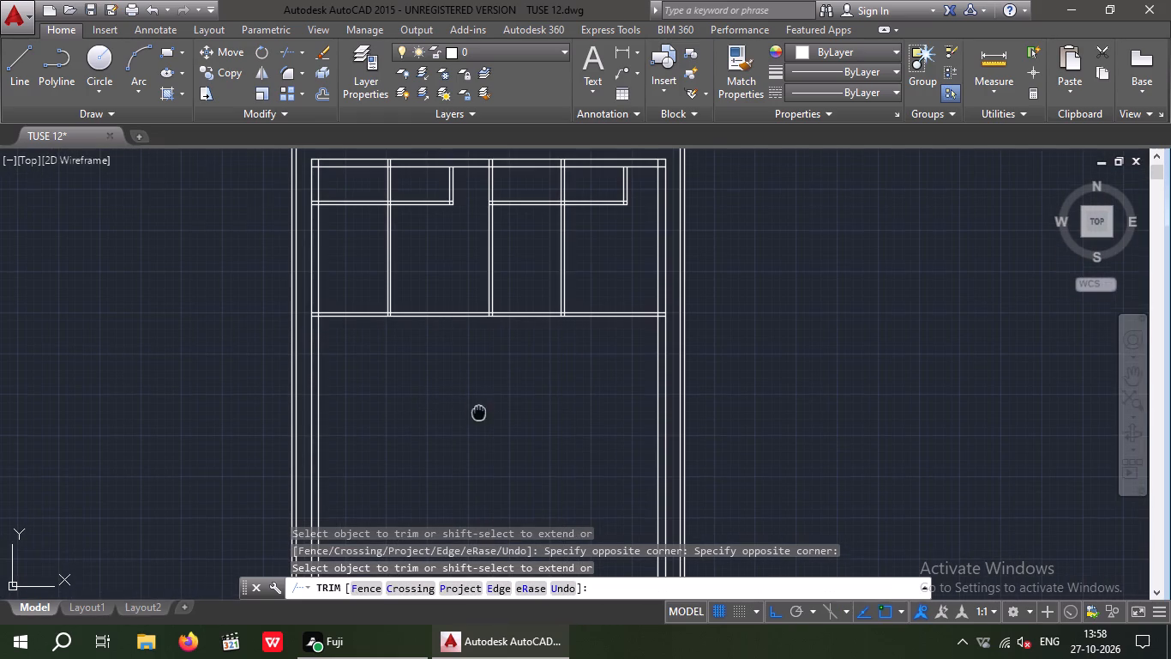
middle_click_drag(478, 413, 480, 349)
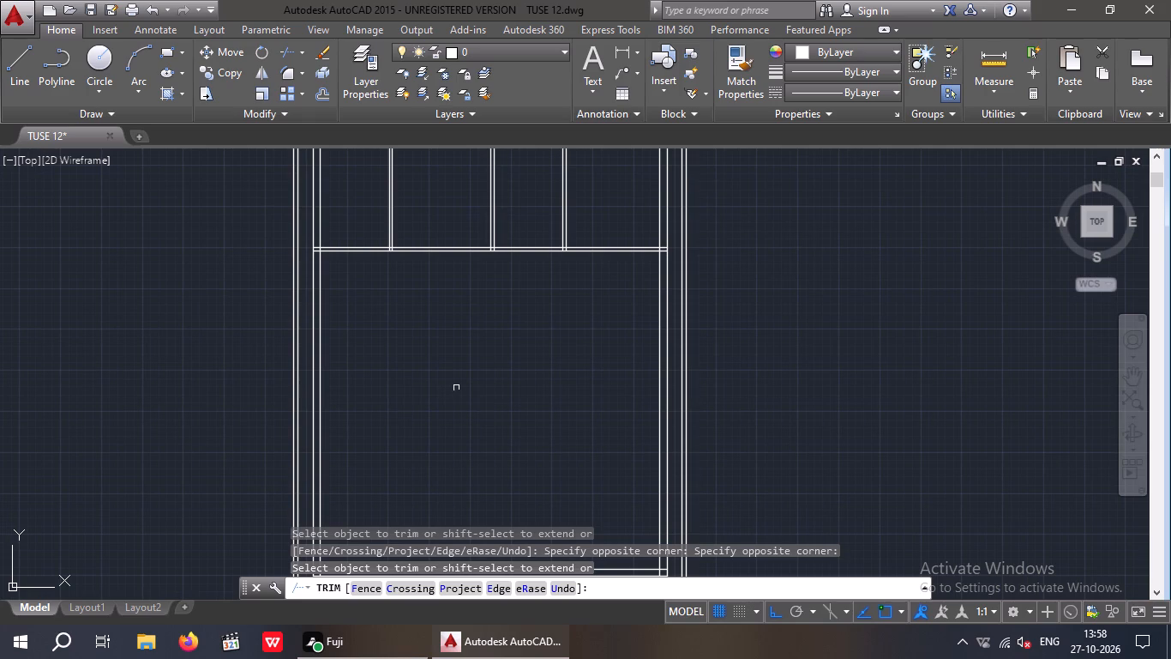
key("Escape")
key("Escape")
key("Escape")
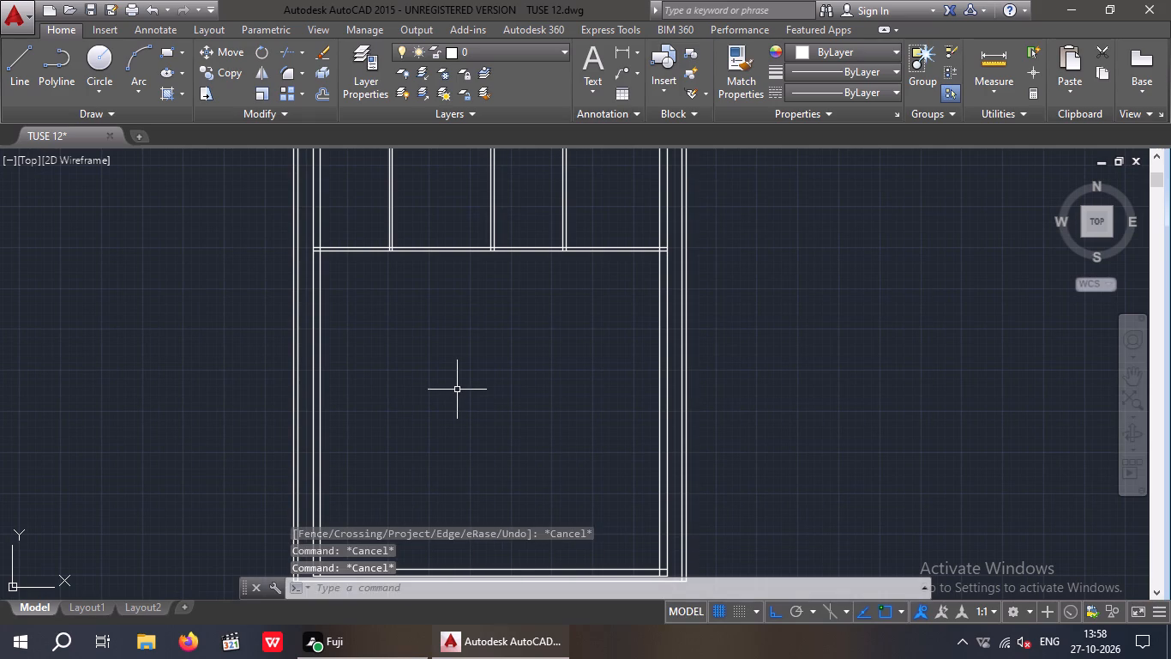
Offset the left building wall's inner face 3'6" to the right.
key("o")
key("Return")
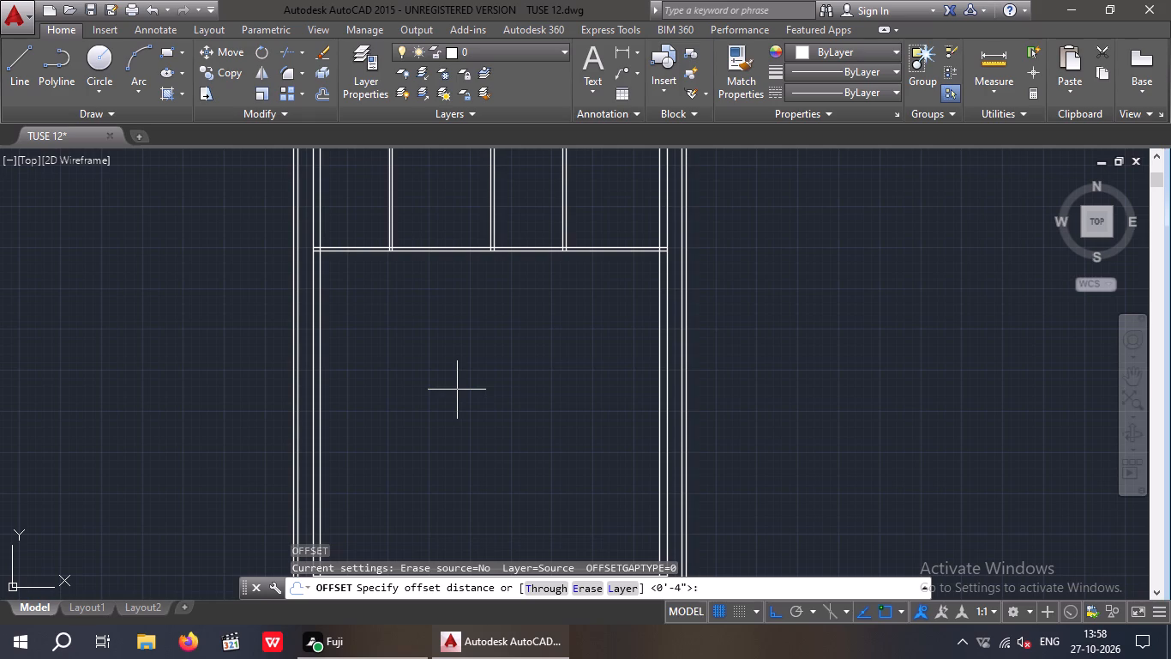
type("3'")
key("6")
key("apostrophe")
key("BackSpace")
key("shift+quotedbl")
key("Return")
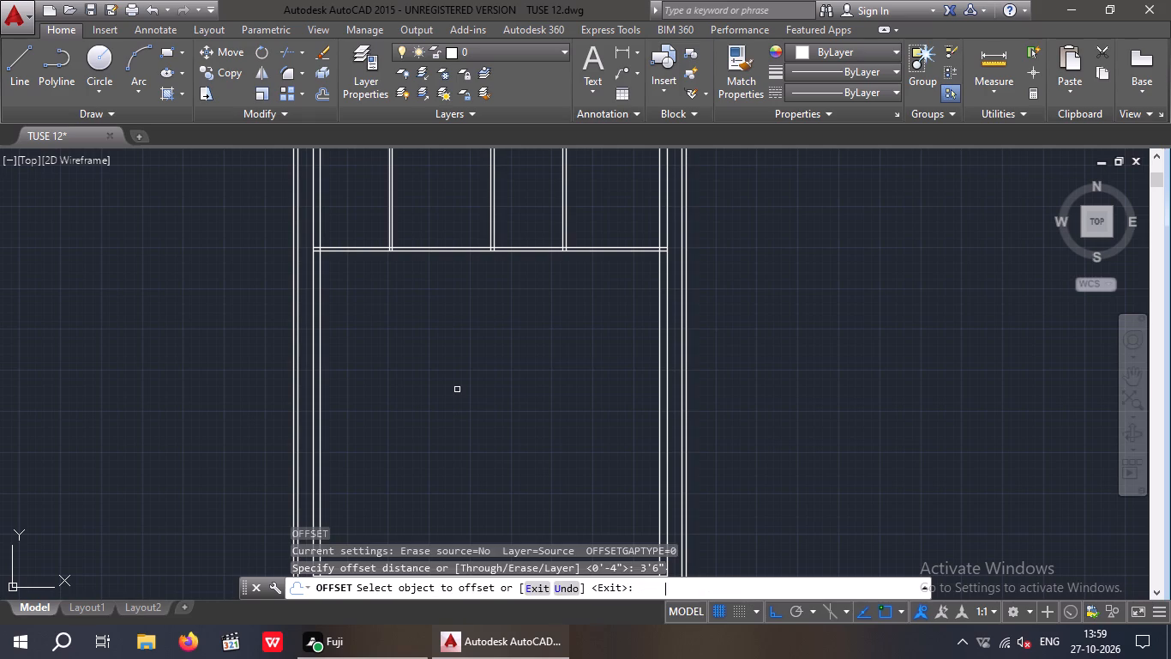
scroll(326, 263, "up", 2)
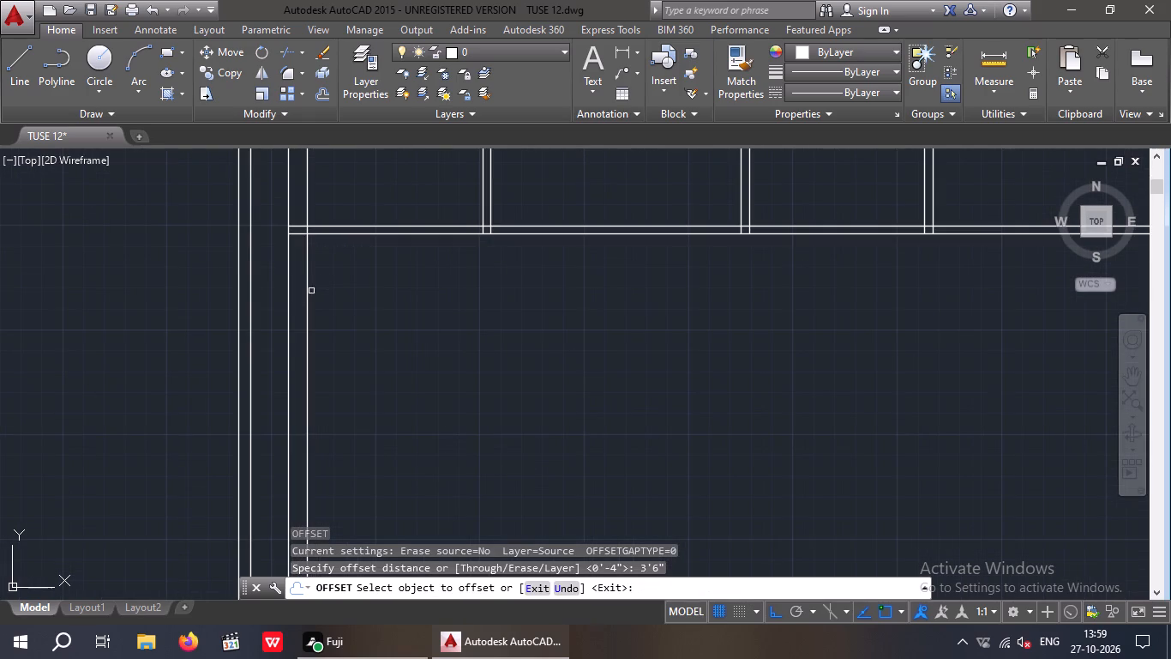
left_click_drag(306, 297, 330, 297)
left_click(388, 297)
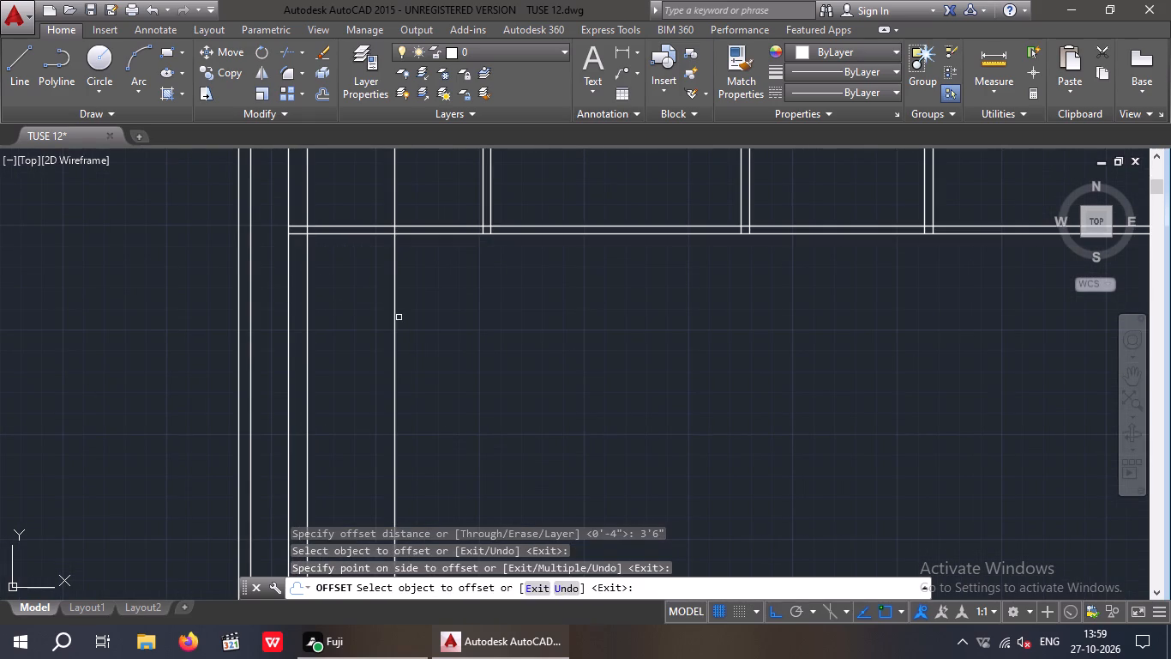
key("Escape")
key("Escape")
key("Escape")
Offset the line placed 3'6" from the left building wall 4" to the right to form the partition's other face.
key("o")
key("Return")
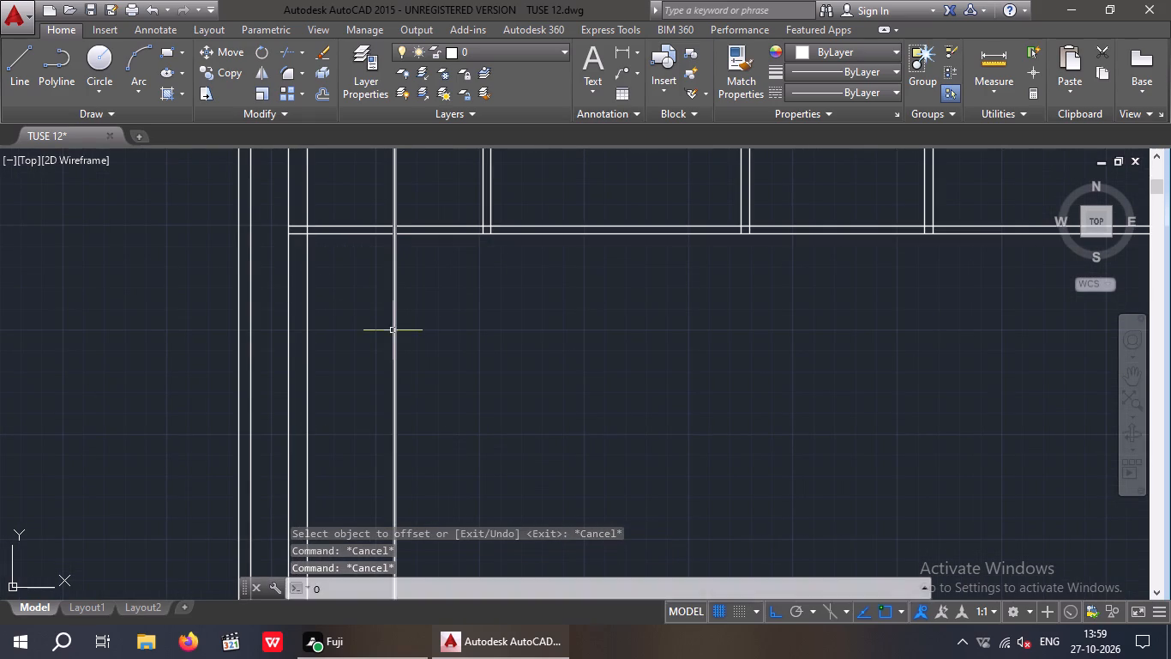
key("4")
key("shift+quotedbl")
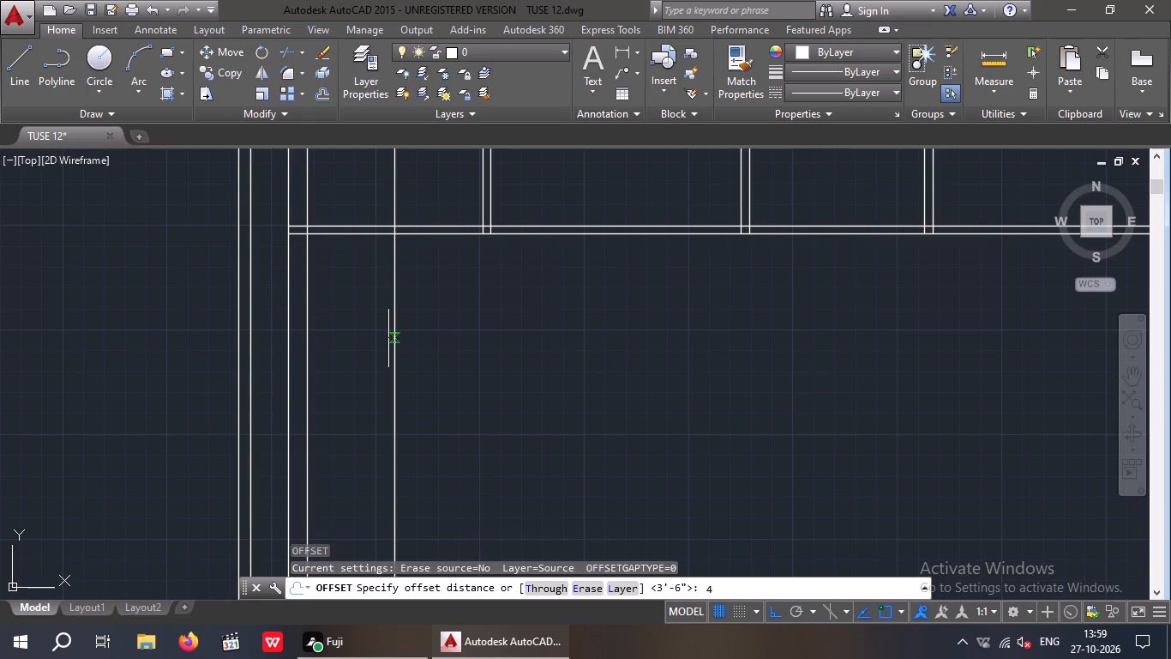
key("Return")
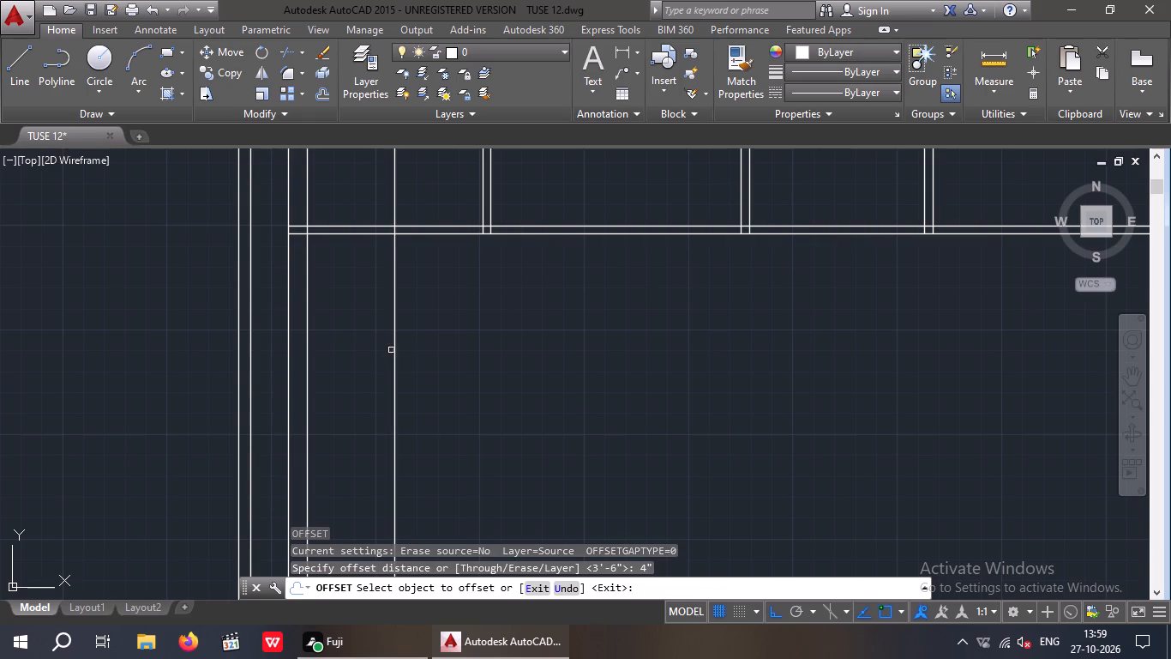
left_click_drag(393, 343, 408, 346)
left_click(429, 346)
key("Escape")
key("Escape")
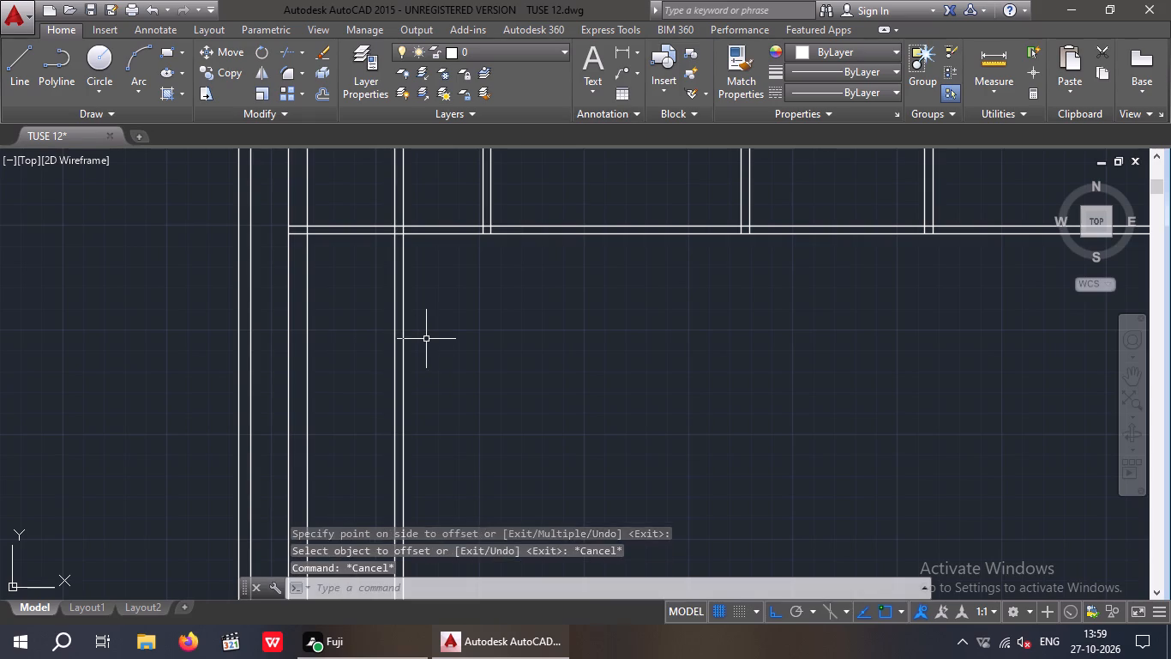
key("Escape")
Trim away the portion of the new left vertical partition above the second horizontal partition.
type("TR")
key("space")
key("space")
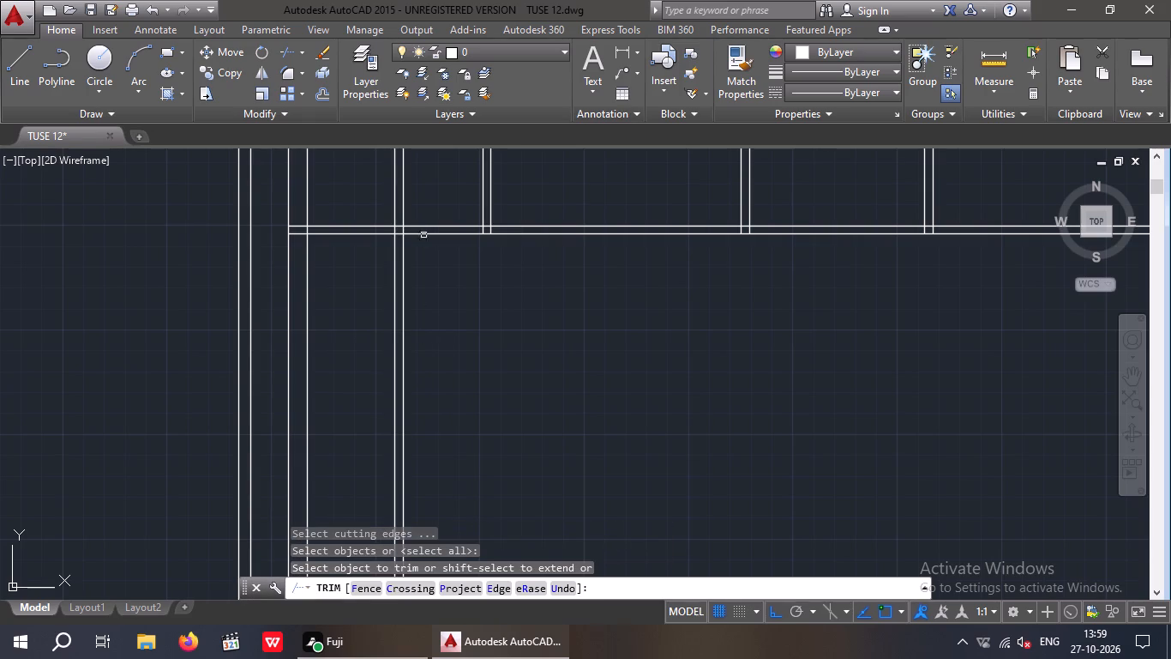
scroll(407, 195, "up", 3)
left_click_drag(429, 186, 344, 264)
left_click_drag(321, 268, 334, 263)
scroll(371, 209, "down", 3)
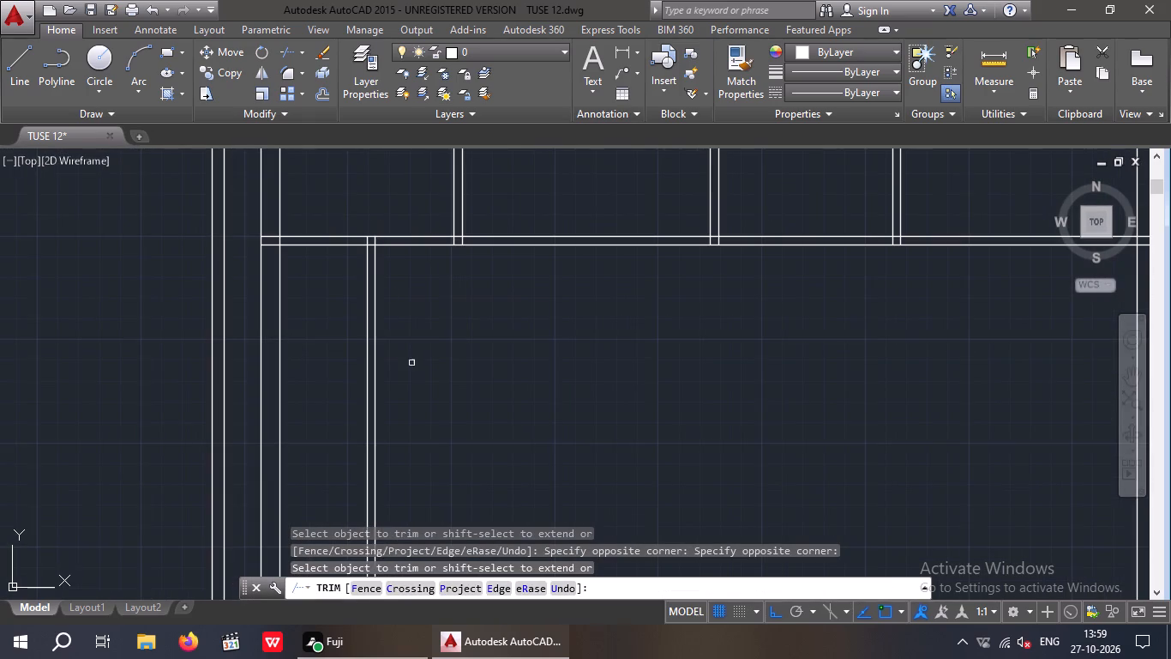
key("Escape")
key("Escape")
key("Escape")
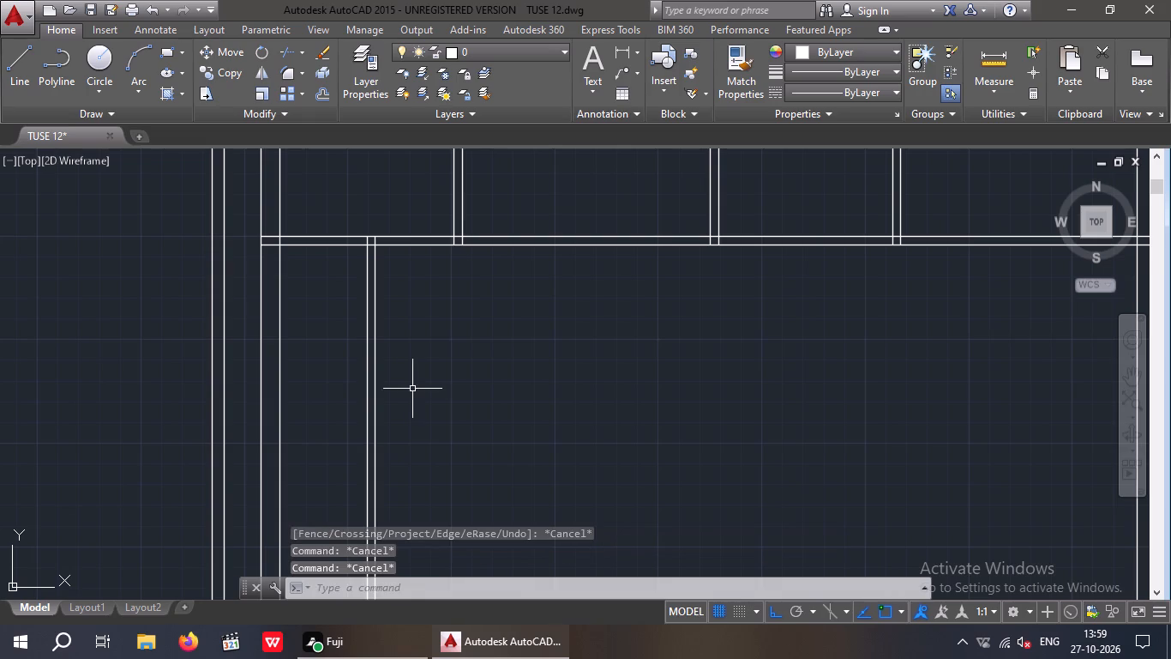
Offset the lower face of the second horizontal partition 6' downward.
key("o")
key("Return")
key("6")
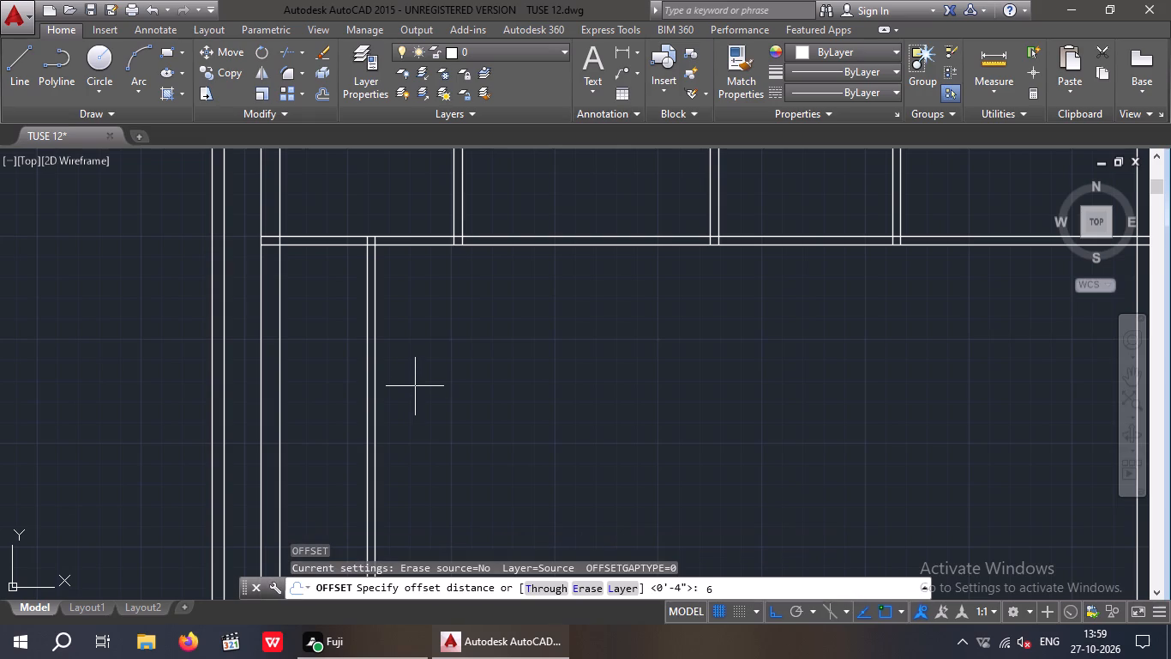
key("apostrophe")
key("Return")
left_click_drag(413, 245, 411, 265)
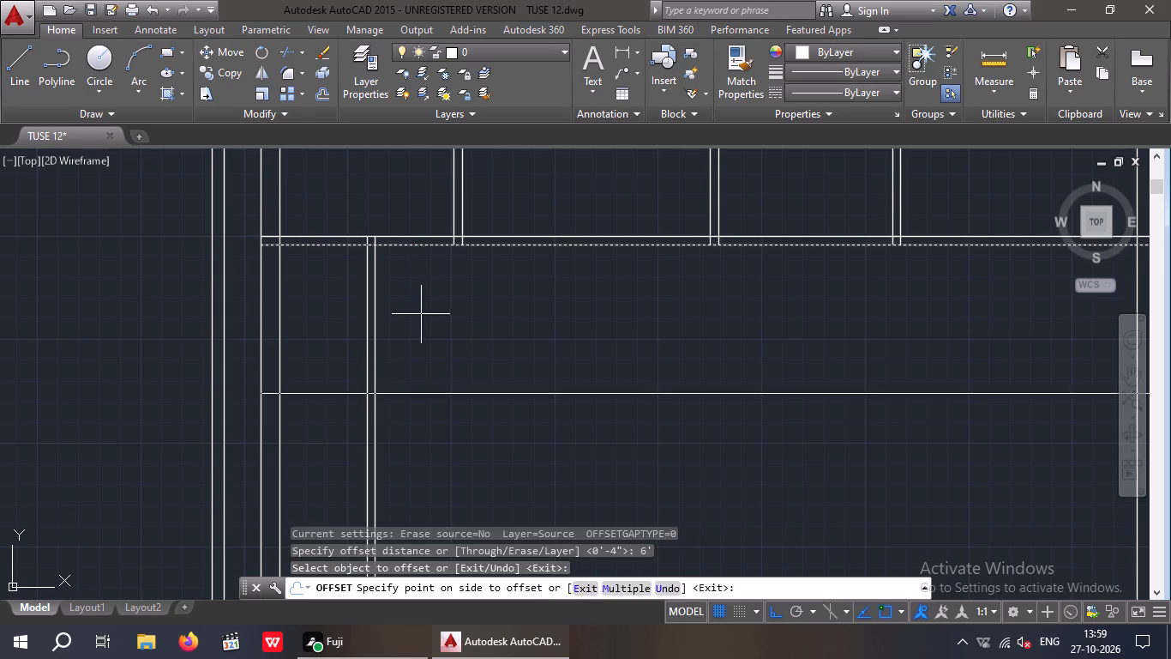
left_click(423, 314)
key("Escape")
key("Escape")
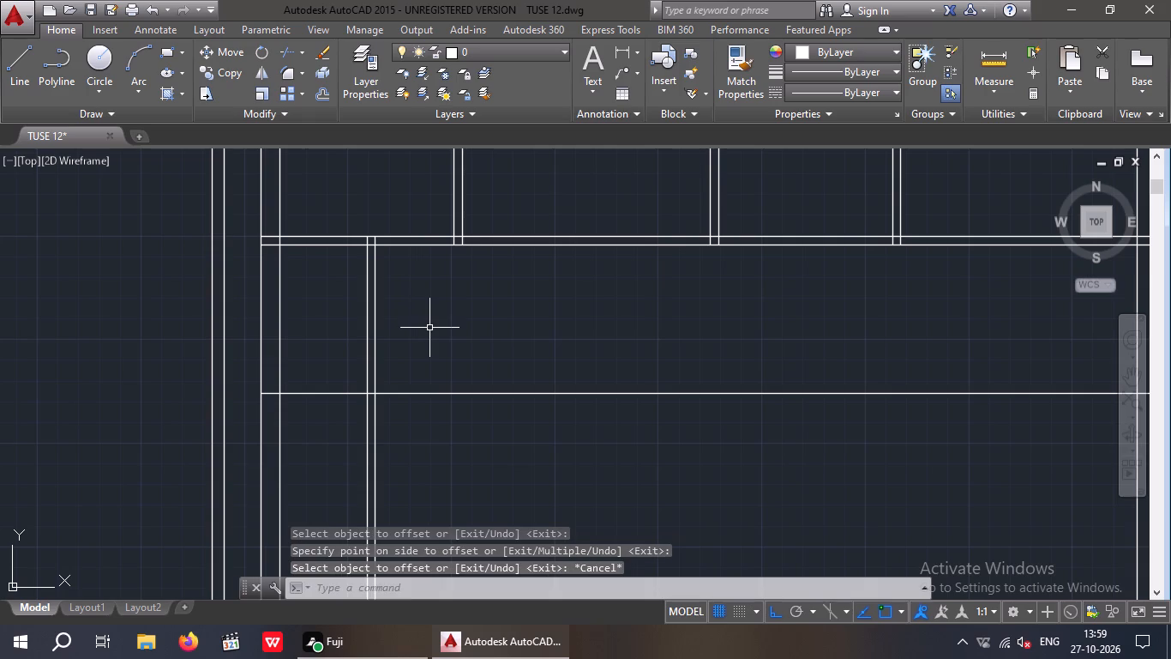
Trim away the new horizontal line between the left vertical partition and the right building wall.
key("t")
key("r")
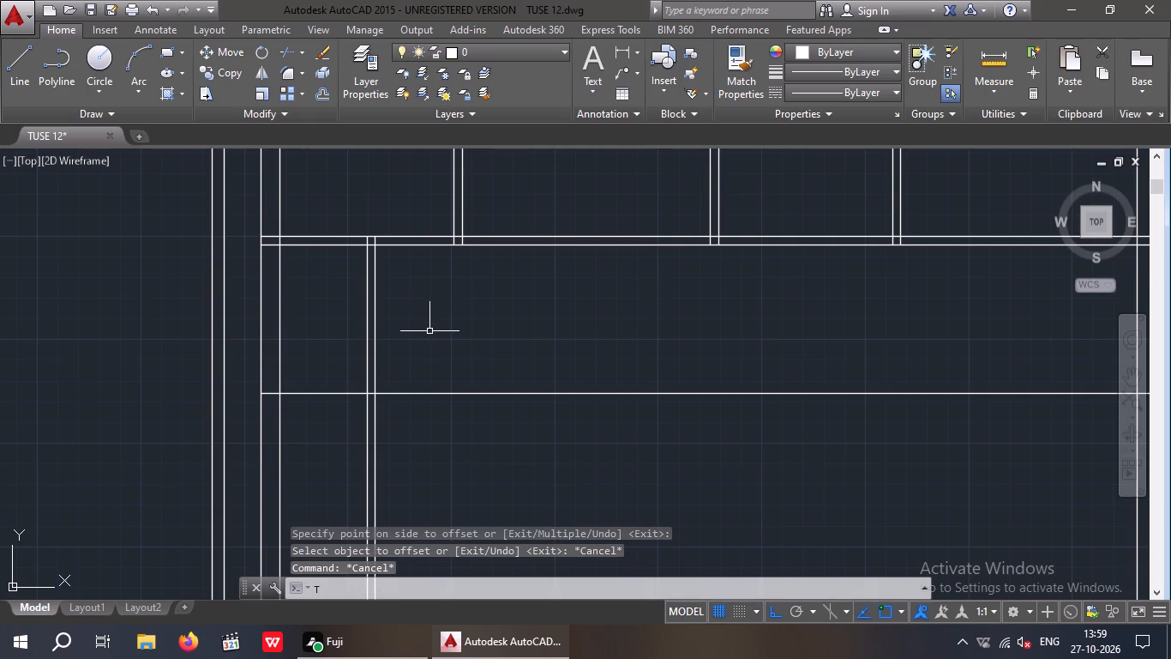
key("space")
key("space")
left_click_drag(567, 489, 469, 379)
left_click(465, 353)
key("Escape")
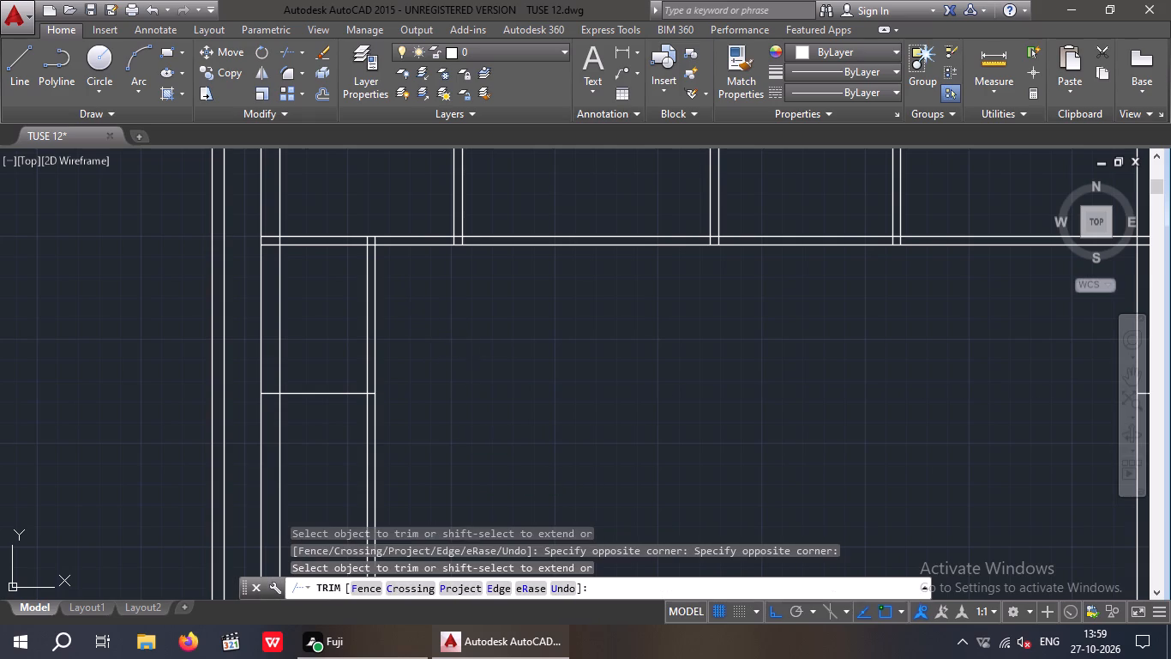
key("Escape")
key("Escape")
Offset the short horizontal line beside the left building wall 4" downward to form the partition's other face.
key("o")
key("Return")
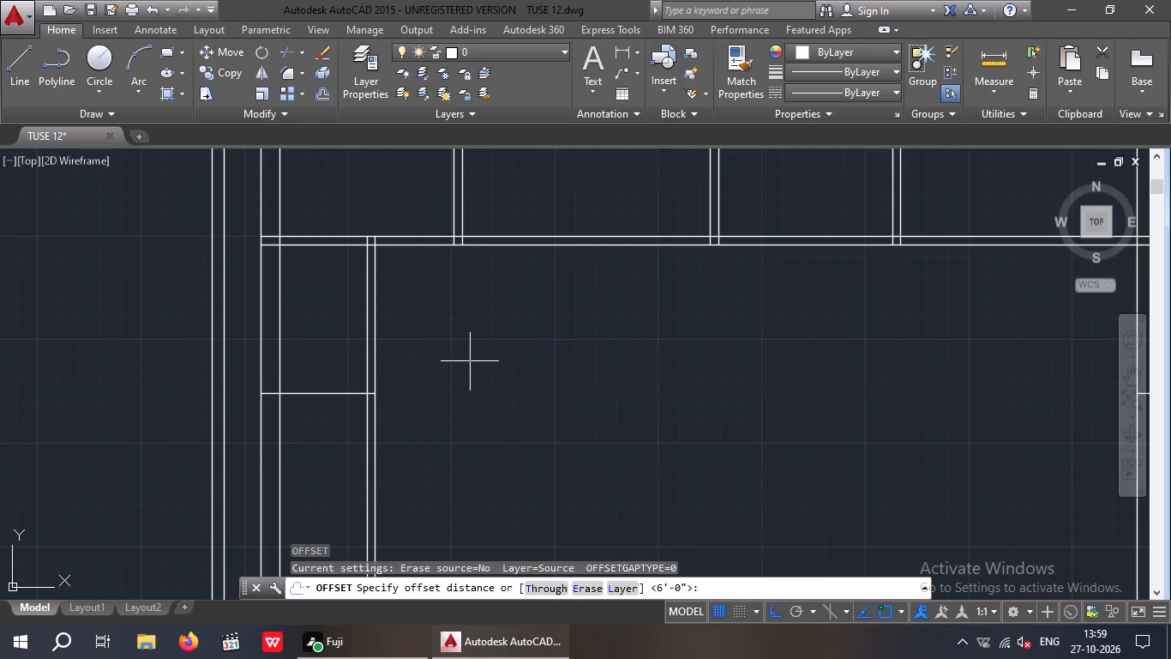
key("4")
key("shift+quotedbl")
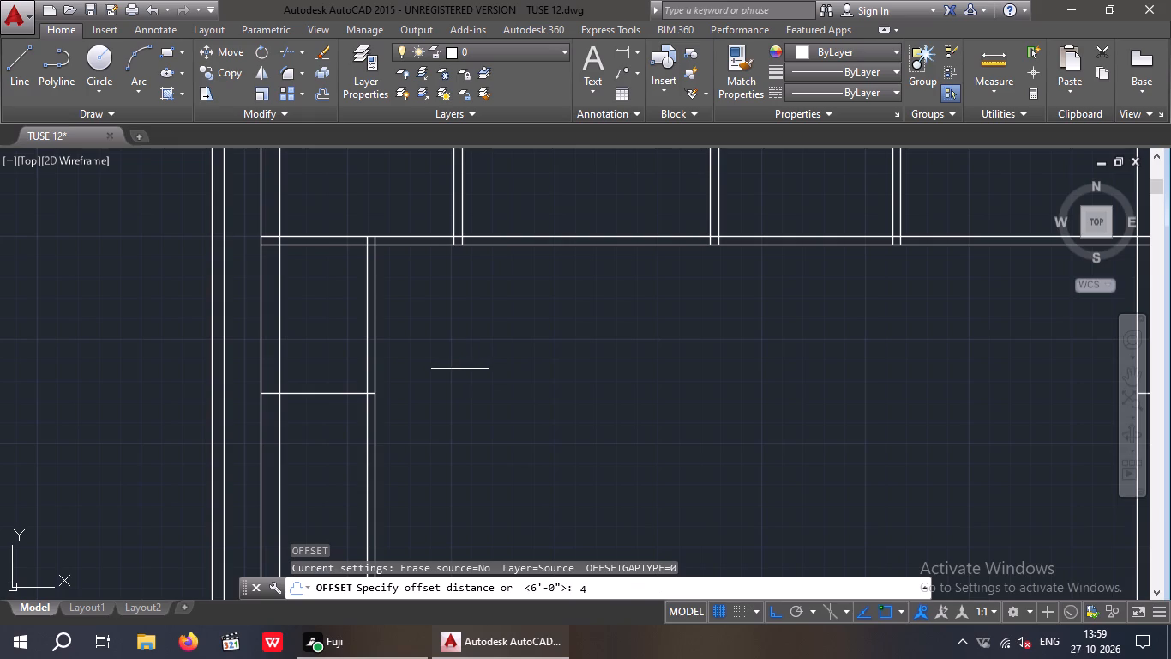
key("Return")
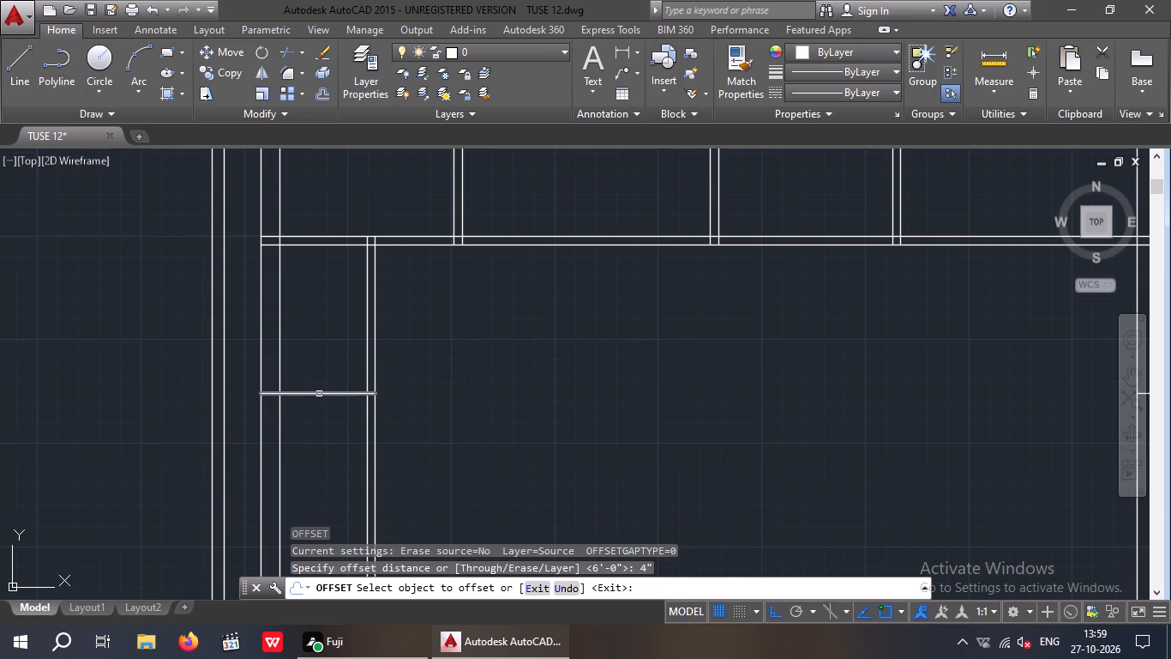
left_click_drag(319, 394, 319, 408)
left_click(340, 430)
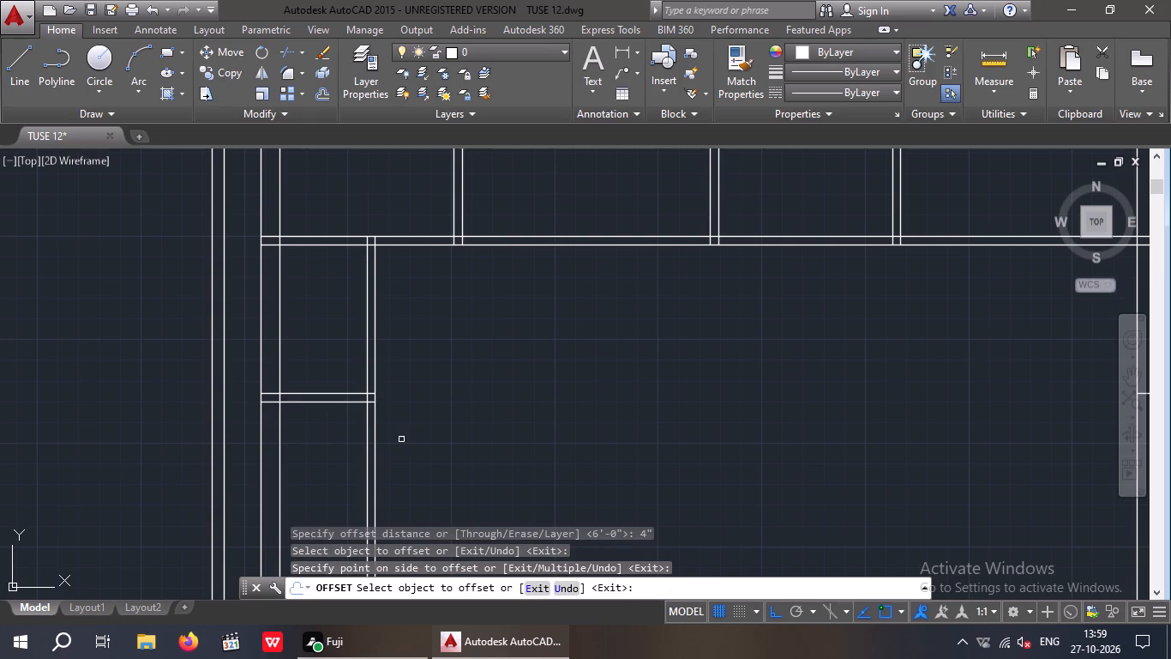
key("Escape")
key("Escape")
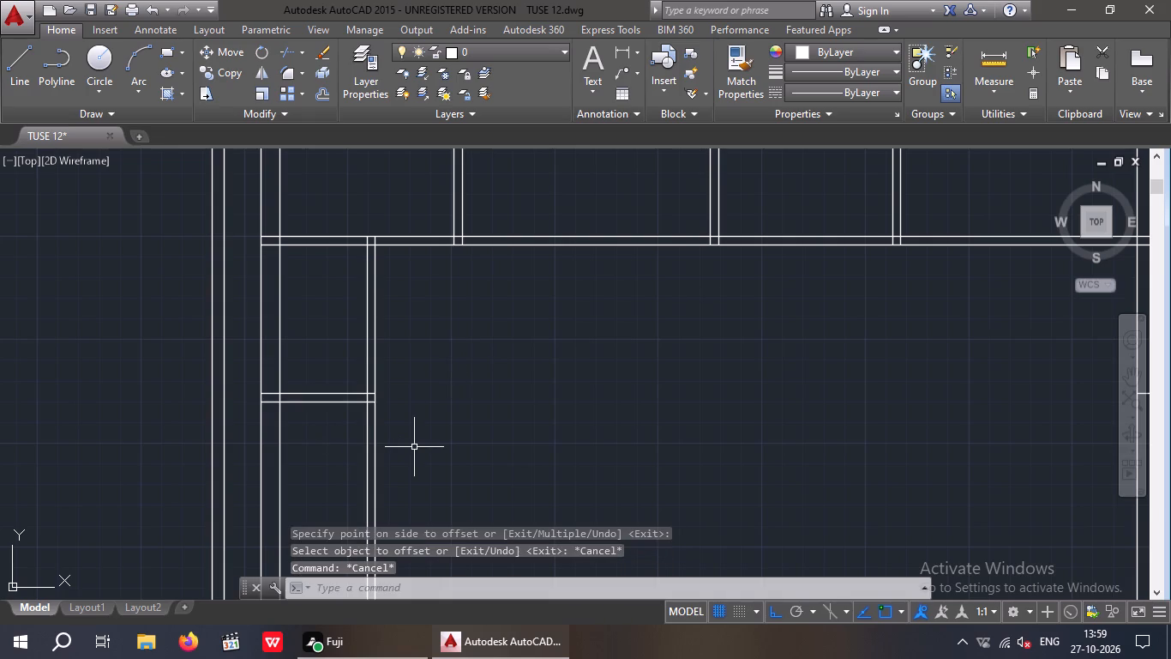
Trim away the left vertical partition below the new short horizontal partition.
key("t")
key("r")
key("space")
key("space")
left_click_drag(439, 438, 343, 482)
left_click(331, 487)
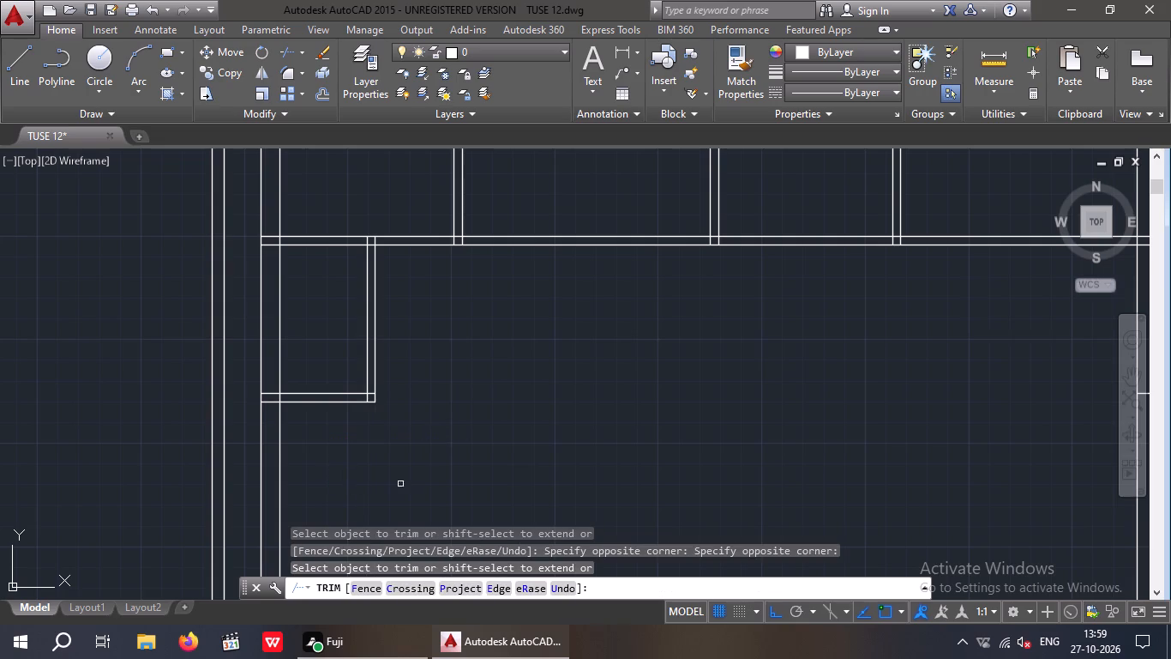
middle_click_drag(433, 474, 432, 438)
middle_click_drag(448, 458, 459, 407)
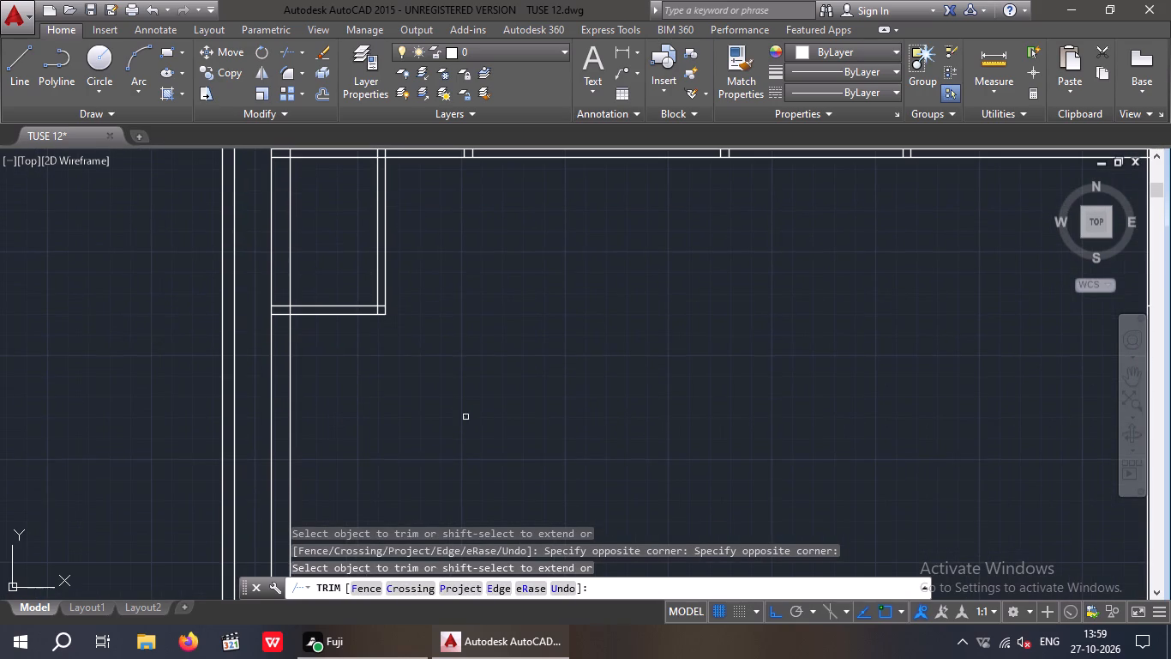
middle_click_drag(468, 428, 458, 488)
scroll(460, 466, "down", 1)
middle_click_drag(460, 466, 434, 428)
middle_click_drag(444, 454, 453, 413)
key("Escape")
key("Escape")
key("Escape")
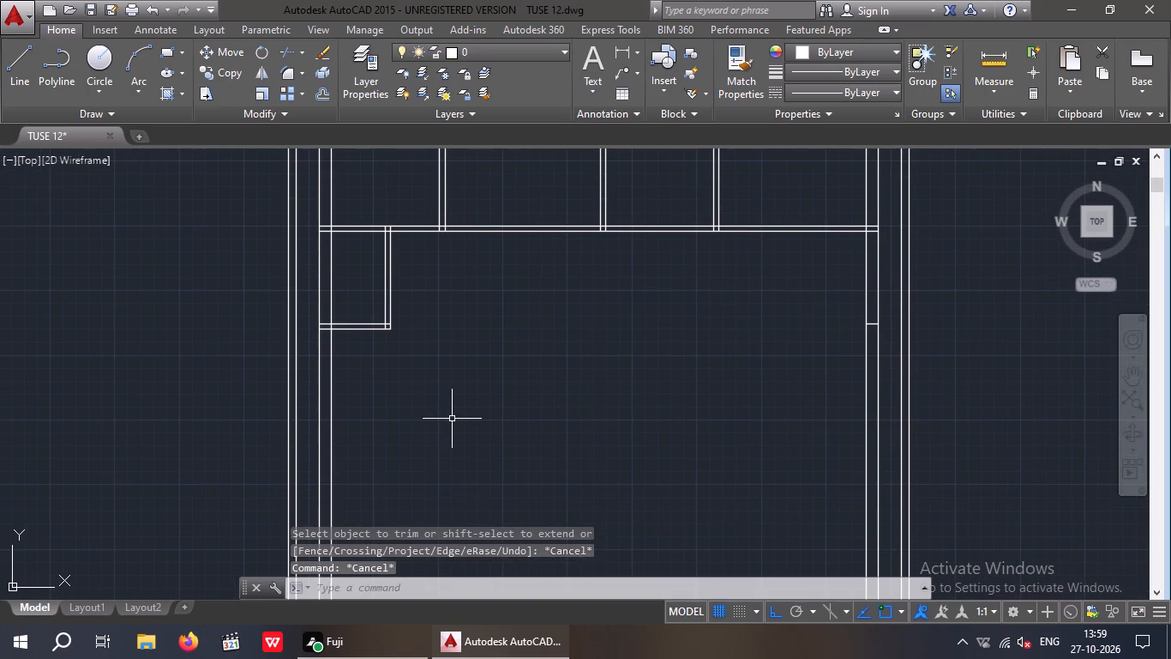
Offset the left building wall's inner face 9' to the right.
key("o")
key("Return")
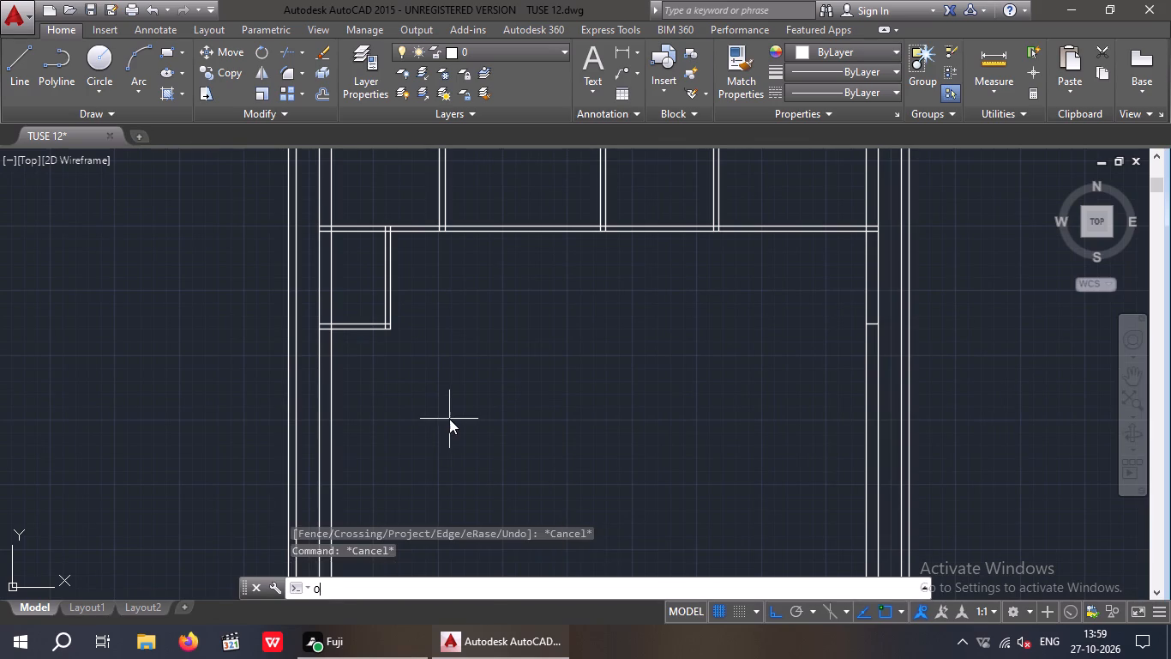
key("9")
key("apostrophe")
key("Return")
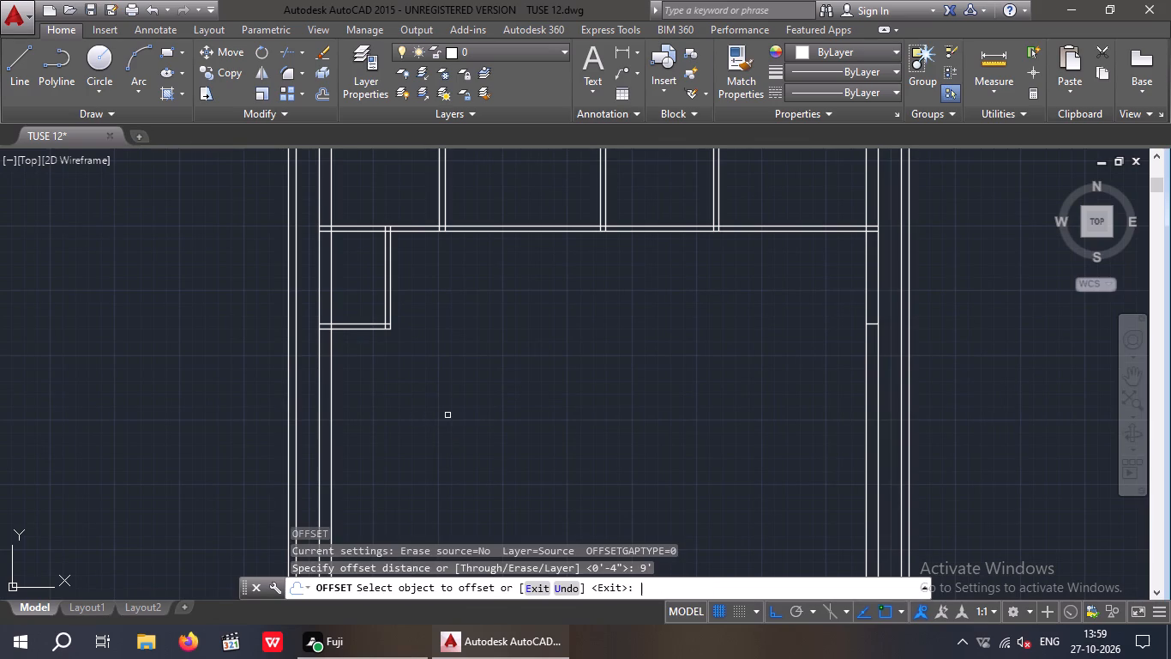
left_click(333, 464)
left_click(453, 472)
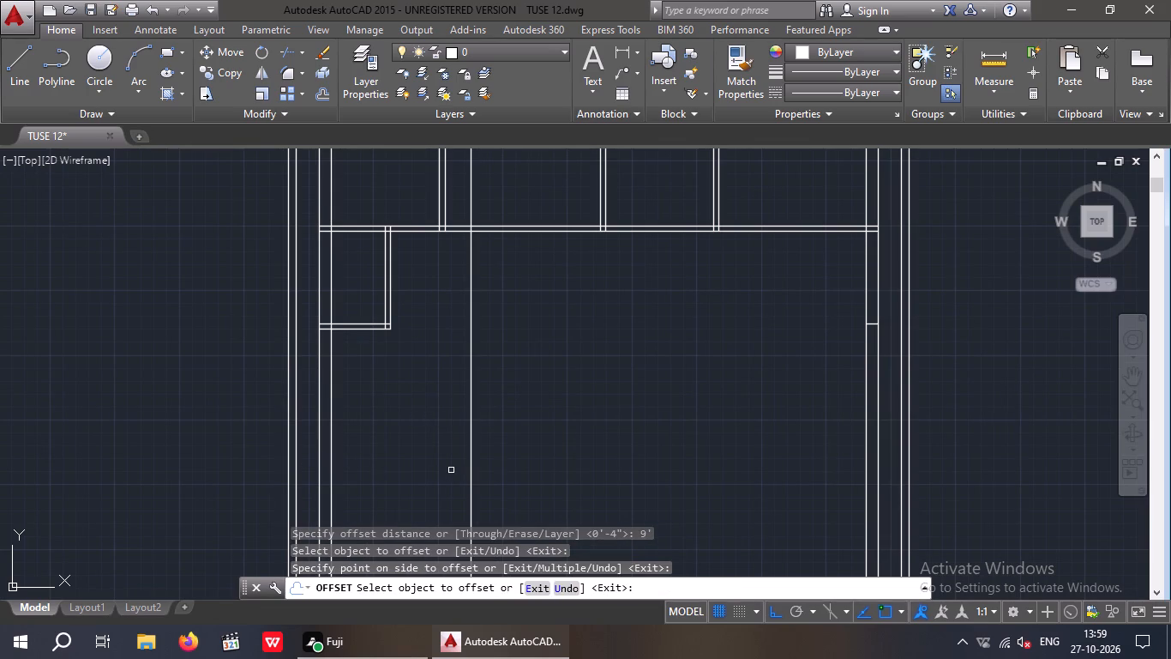
key("Escape")
key("Escape")
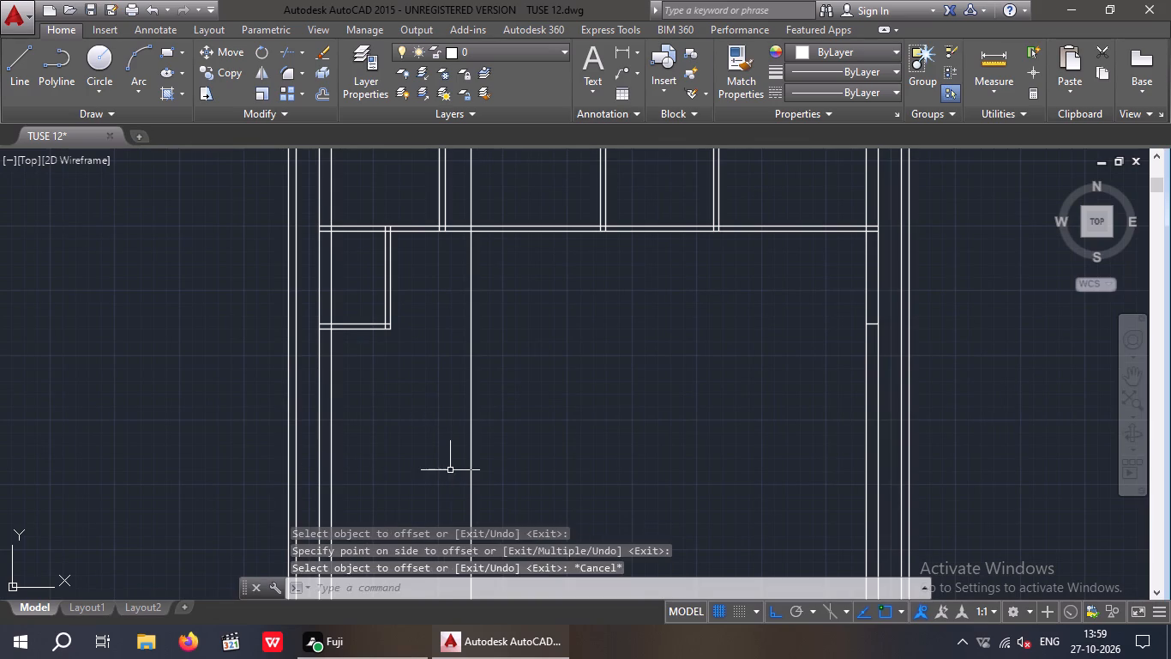
key("Escape")
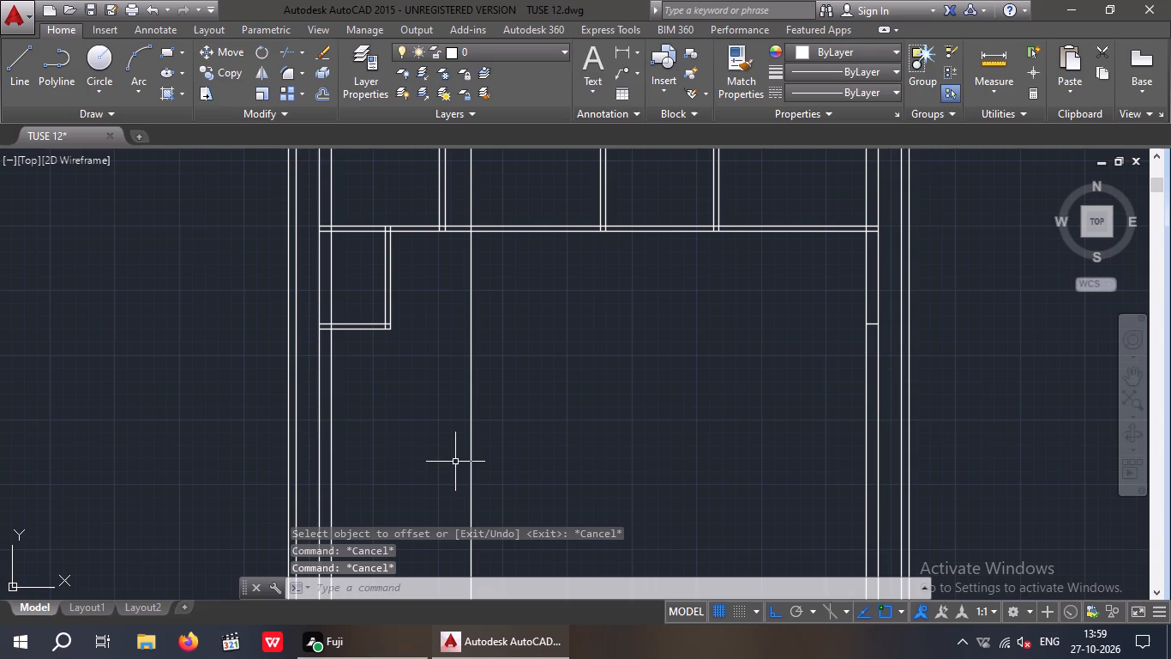
Offset the line placed 9' from the left building wall 4" to the right to form the partition's other face.
key("o")
key("Return")
key("4")
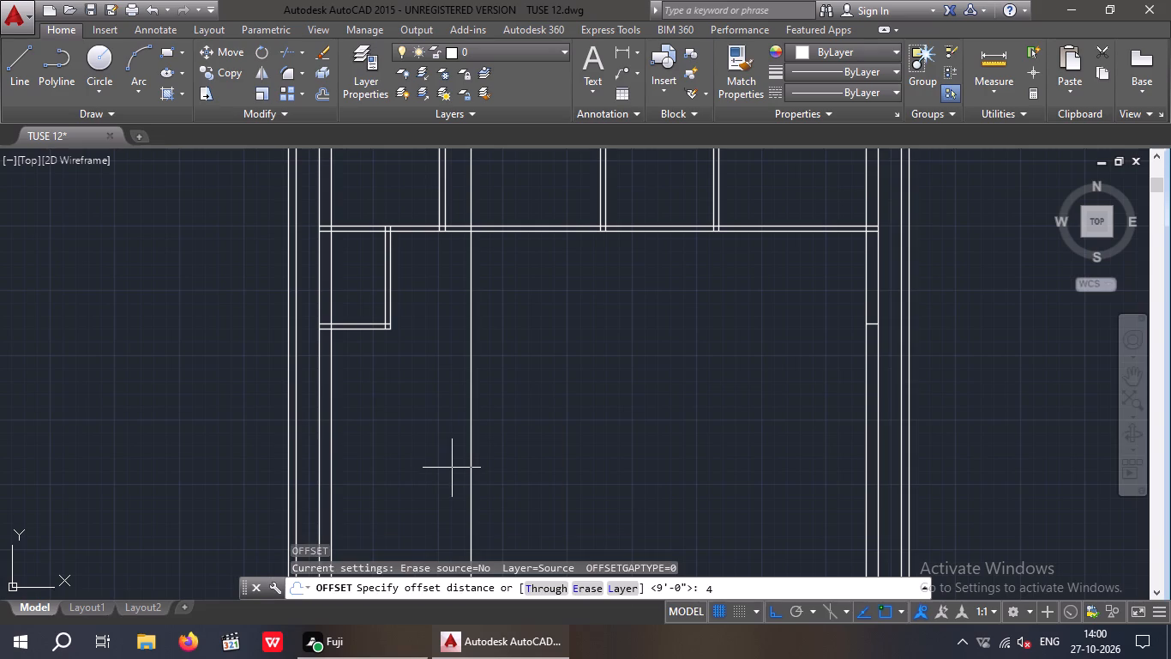
key("shift+quotedbl")
key("Return")
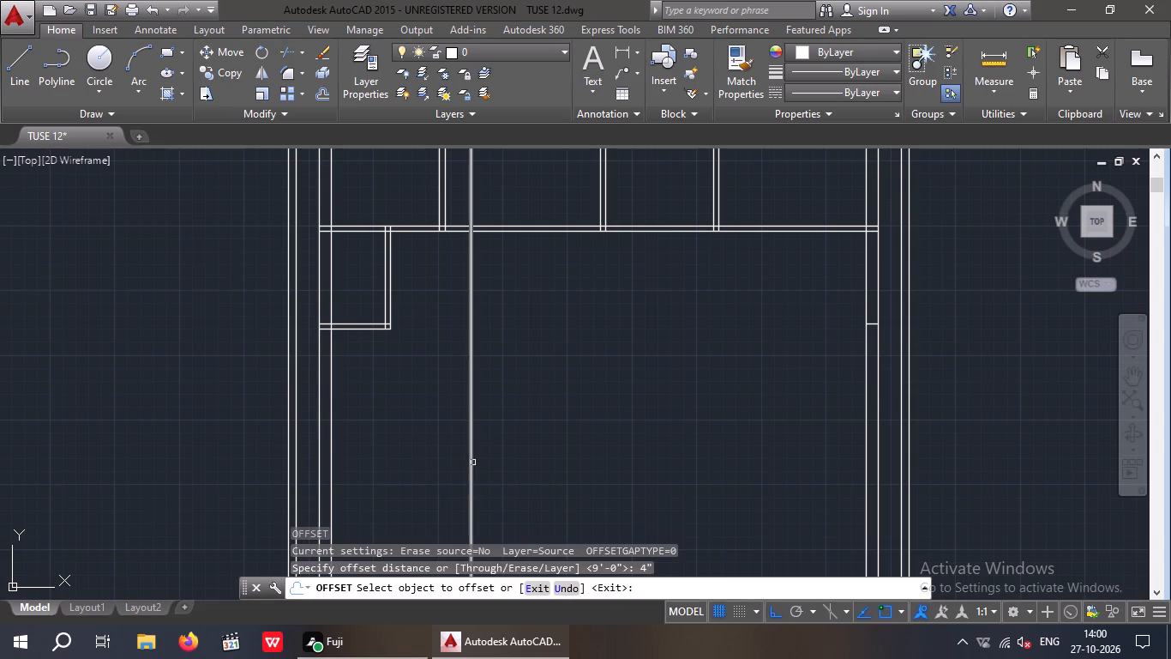
left_click_drag(476, 462, 494, 467)
left_click_drag(503, 465, 492, 469)
left_click(471, 463)
left_click(507, 458)
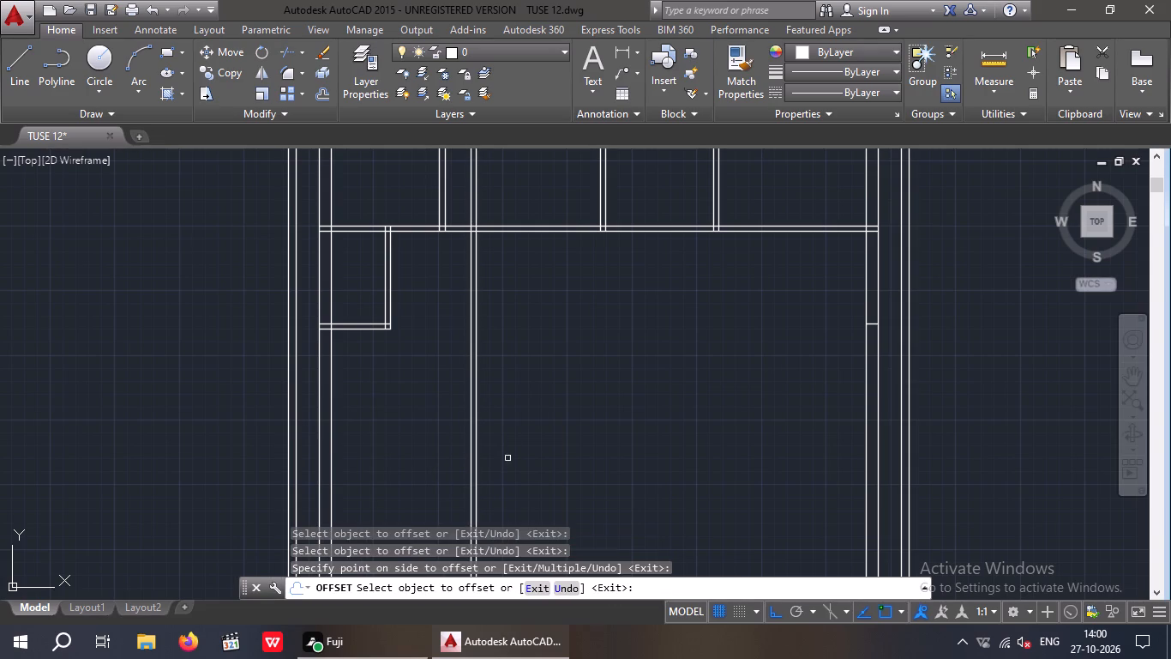
key("Escape")
key("Escape")
key("Escape")
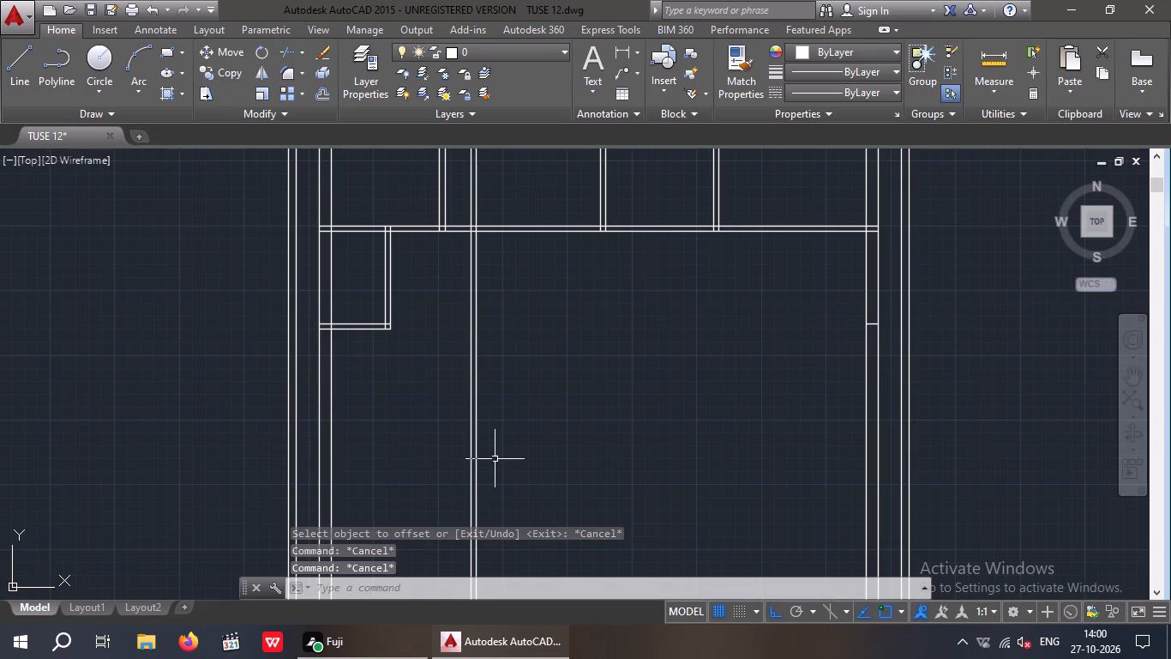
Extend both lines of the short horizontal partition rightward to the far face of the new 9' vertical partition.
key("e")
key("x")
key("space")
key("space")
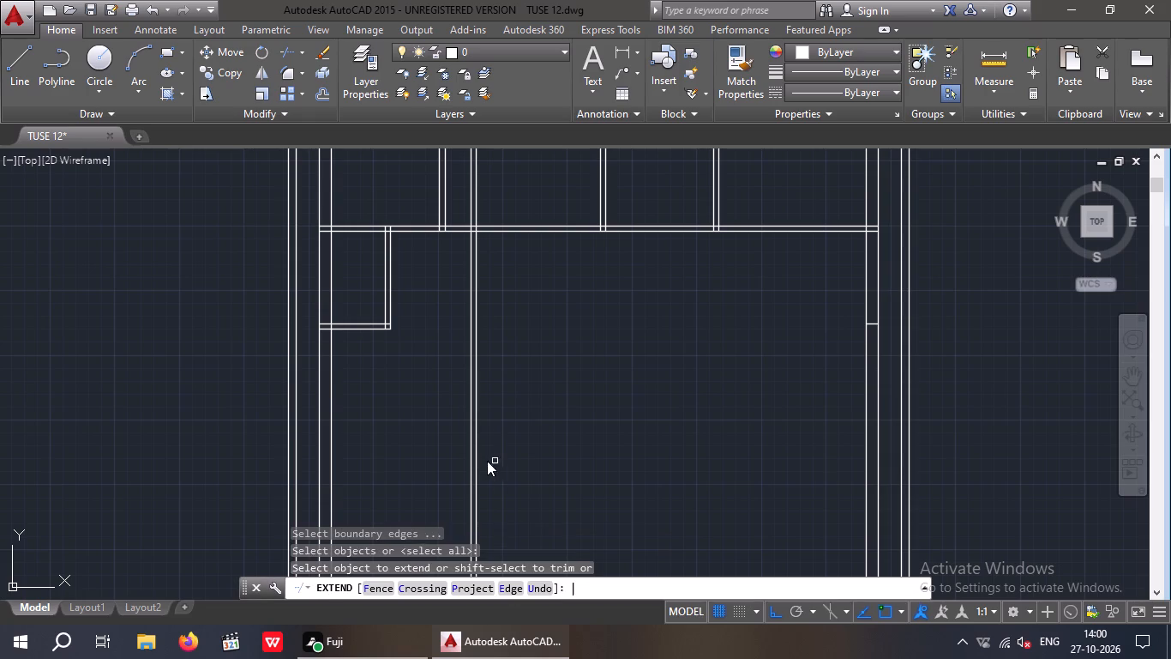
scroll(341, 311, "up", 2)
left_click_drag(389, 394, 378, 375)
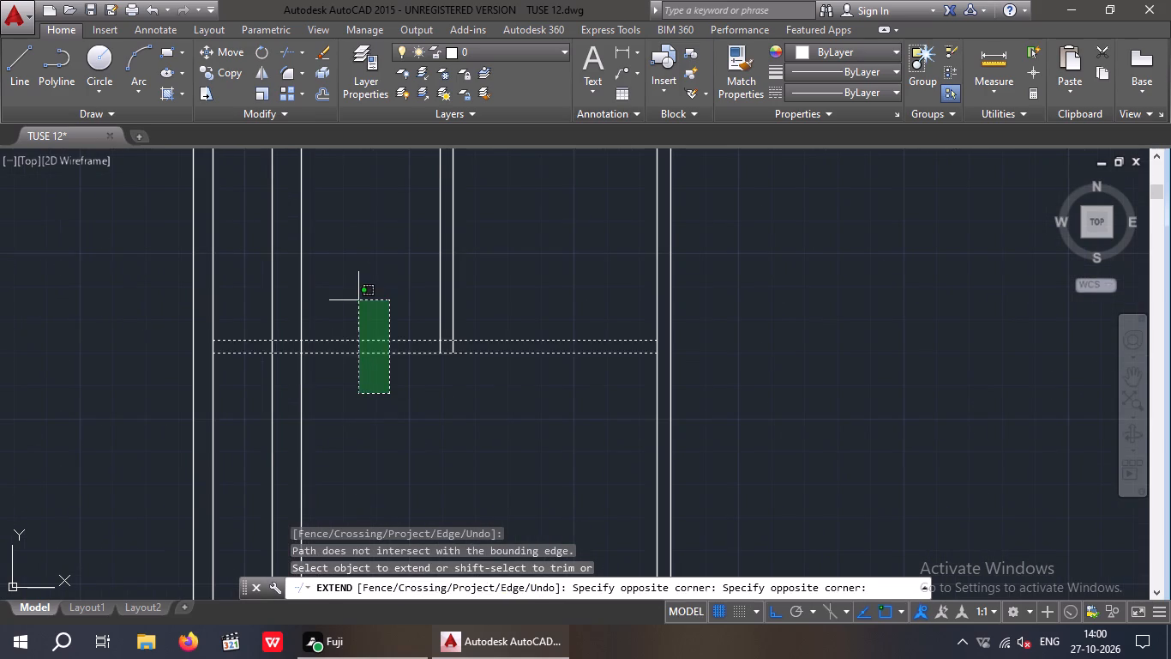
left_click(358, 300)
left_click_drag(561, 414, 547, 376)
left_click(538, 316)
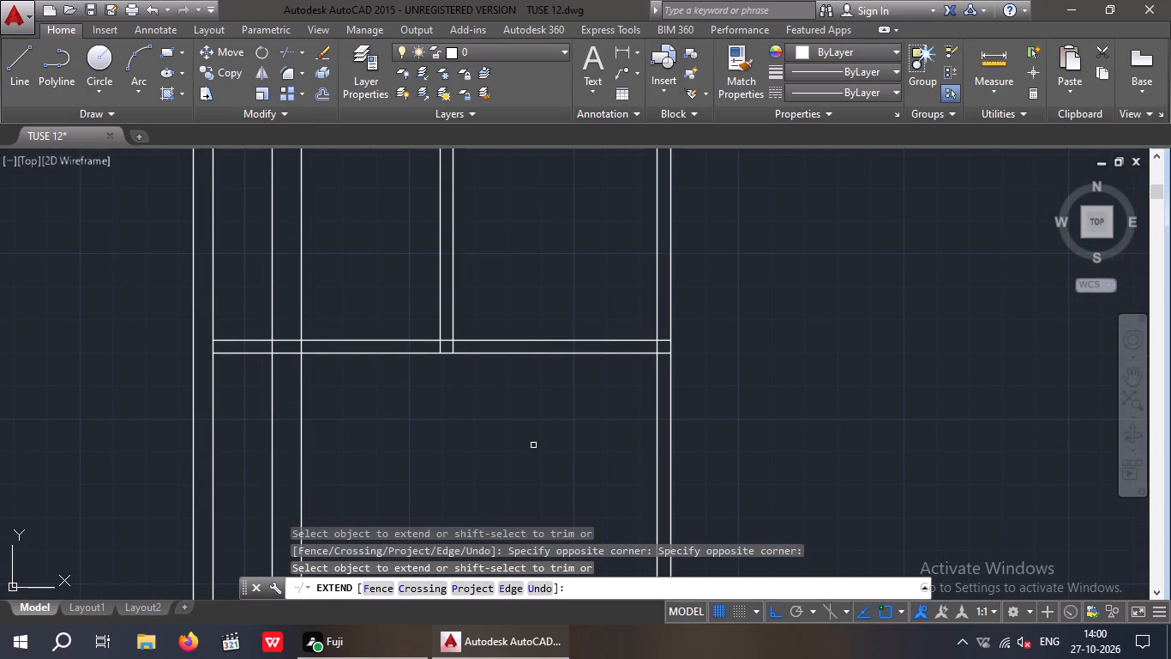
key("Escape")
key("Escape")
Trim away the horizontal partition's excess lines between the left boundary wall and the left building wall.
key("t")
key("r")
key("space")
key("space")
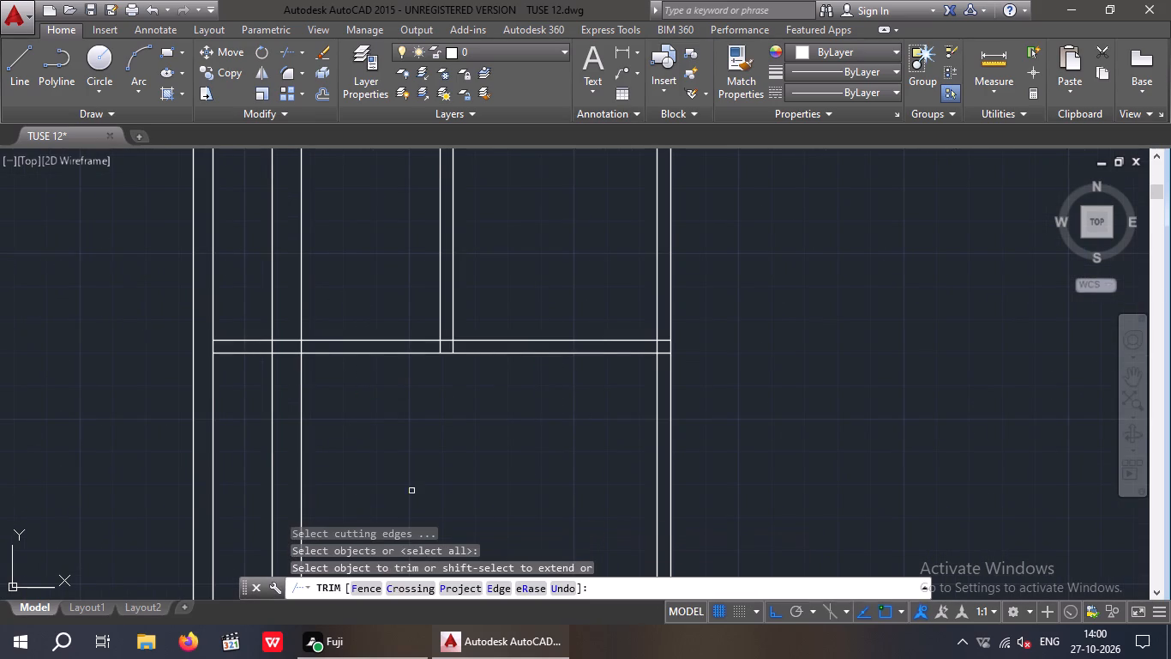
left_click(249, 372)
left_click(243, 335)
Trim away the 9' vertical partition above the extended short horizontal partition.
scroll(243, 341, "down", 2)
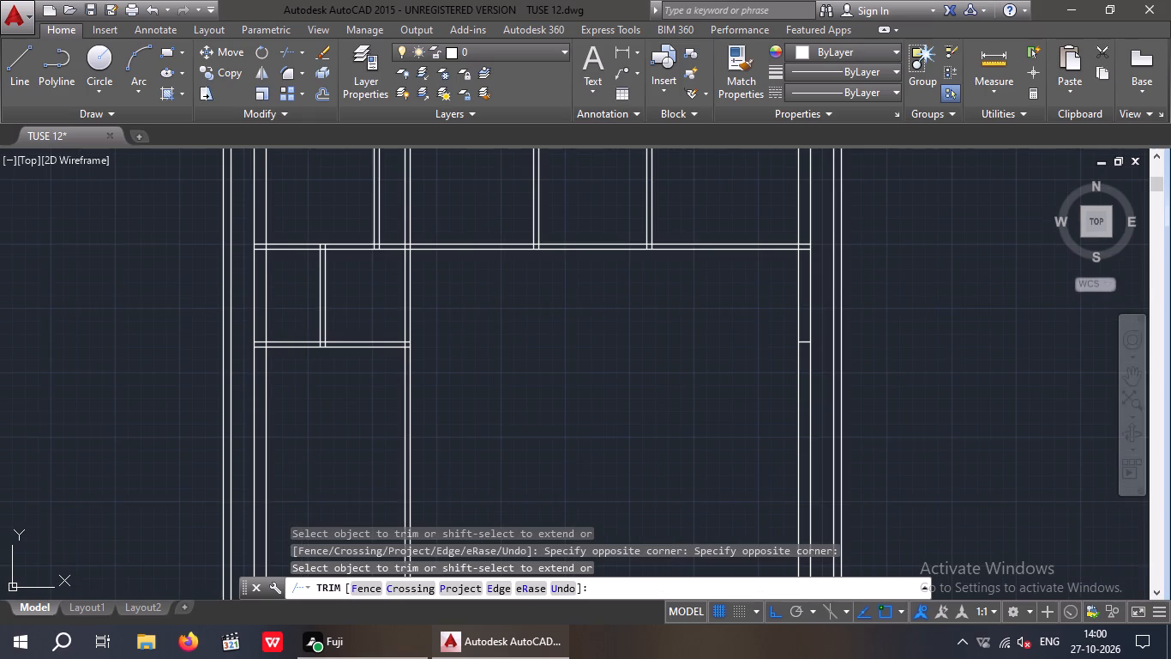
scroll(408, 295, "up", 4)
left_click_drag(464, 285, 364, 353)
left_click_drag(313, 379, 322, 372)
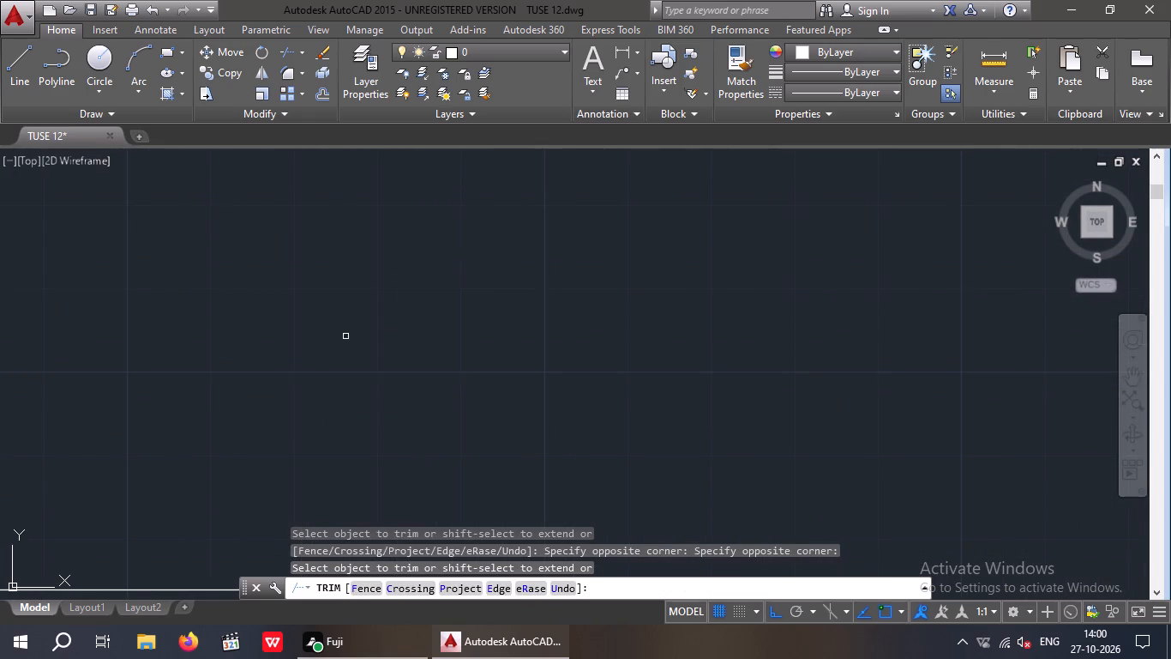
scroll(362, 311, "down", 4)
middle_click_drag(422, 370, 430, 321)
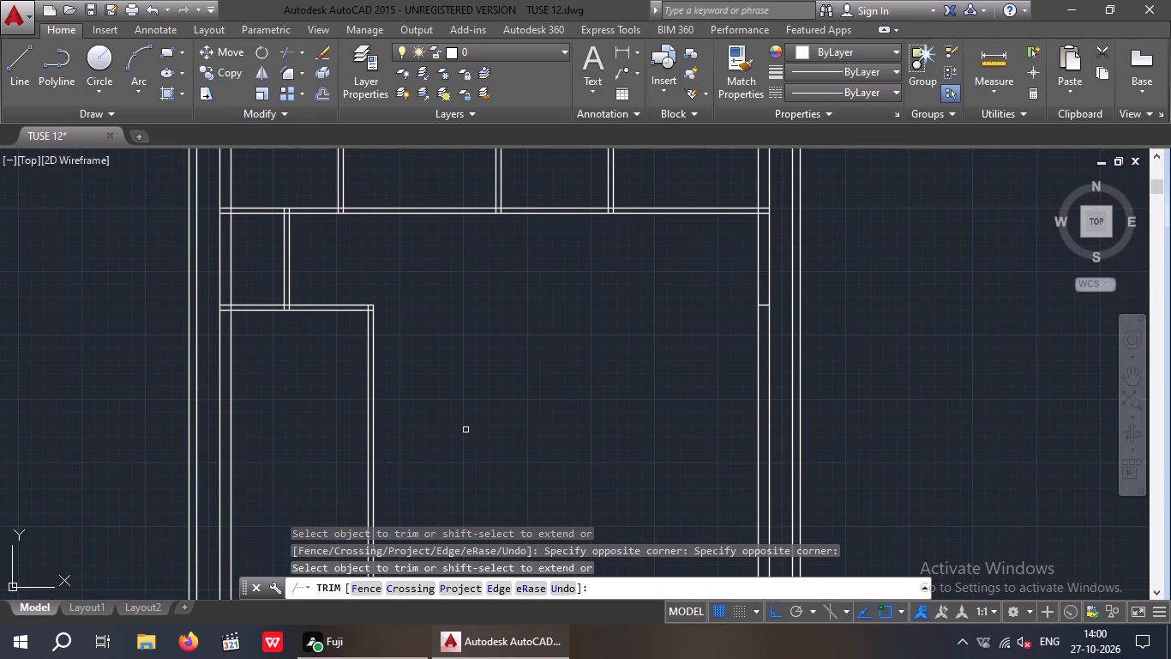
key("Escape")
key("Escape")
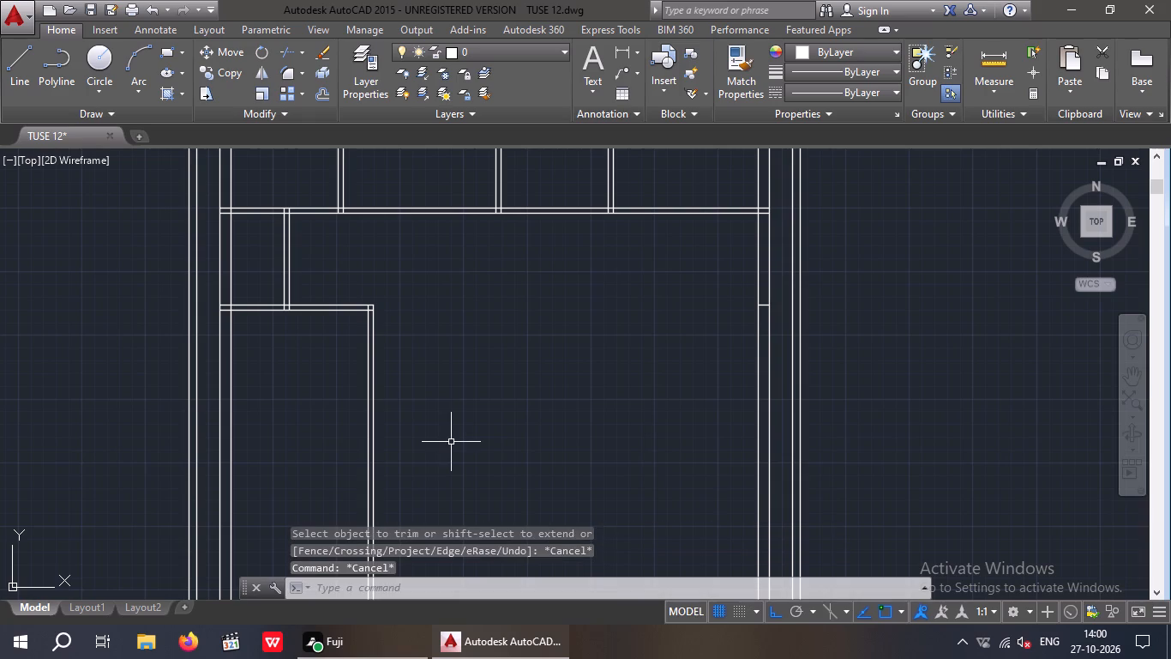
Offset the lower face of the extended short horizontal partition 11' downward.
key("o")
key("Return")
key("1")
key("1")
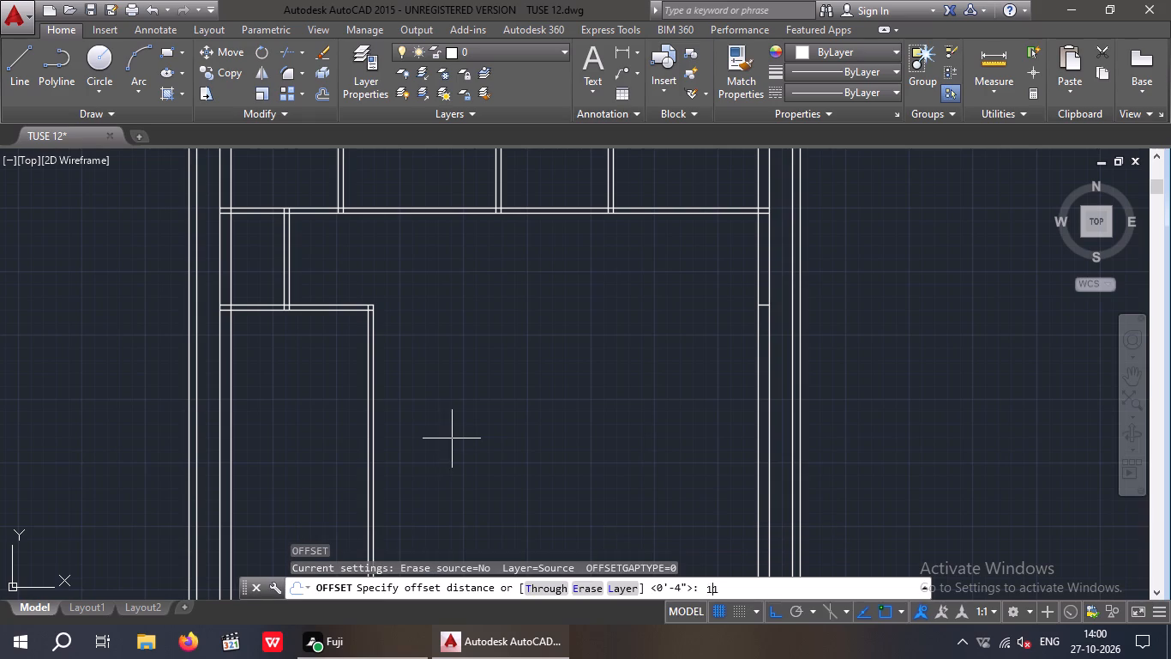
key("apostrophe")
key("Return")
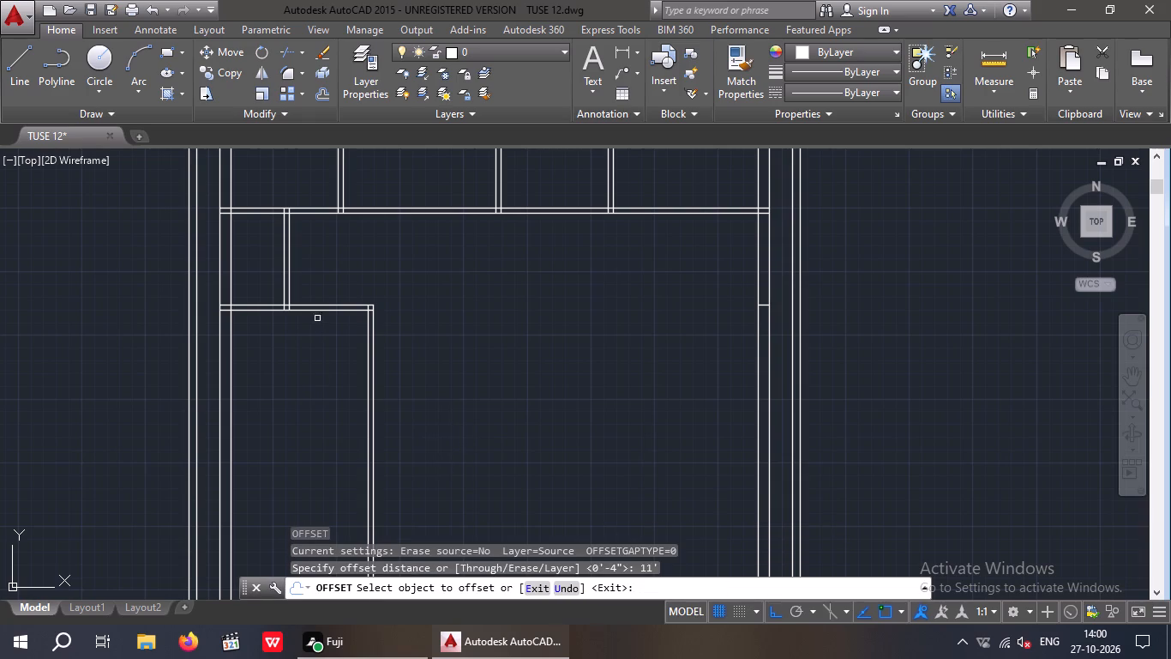
scroll(321, 310, "up", 1)
left_click_drag(325, 312, 328, 330)
left_click(323, 413)
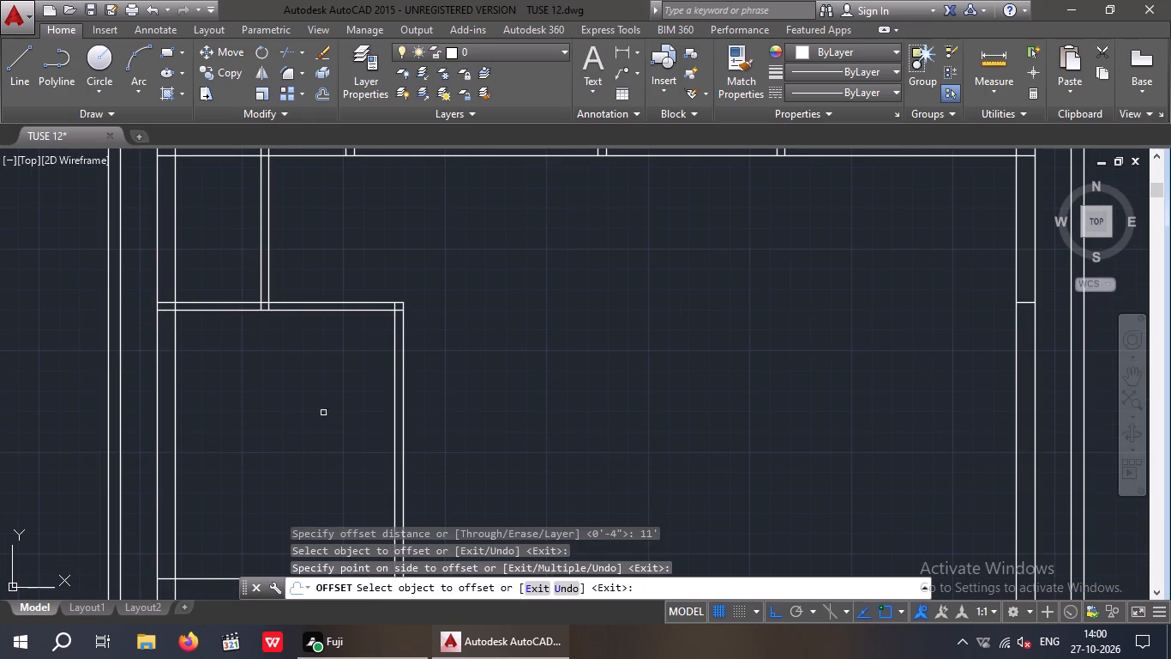
middle_click_drag(319, 412, 319, 339)
scroll(322, 345, "down", 2)
key("Escape")
key("Escape")
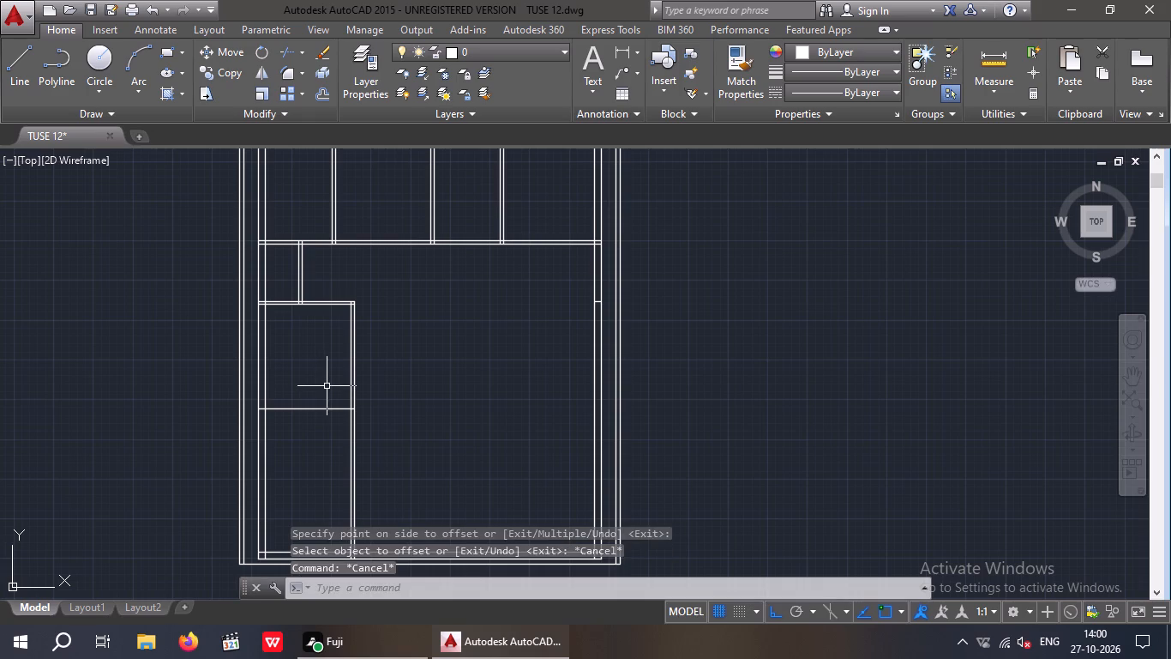
Offset the new horizontal line below the left room 4" downward to form the room's lower partition.
key("o")
key("Return")
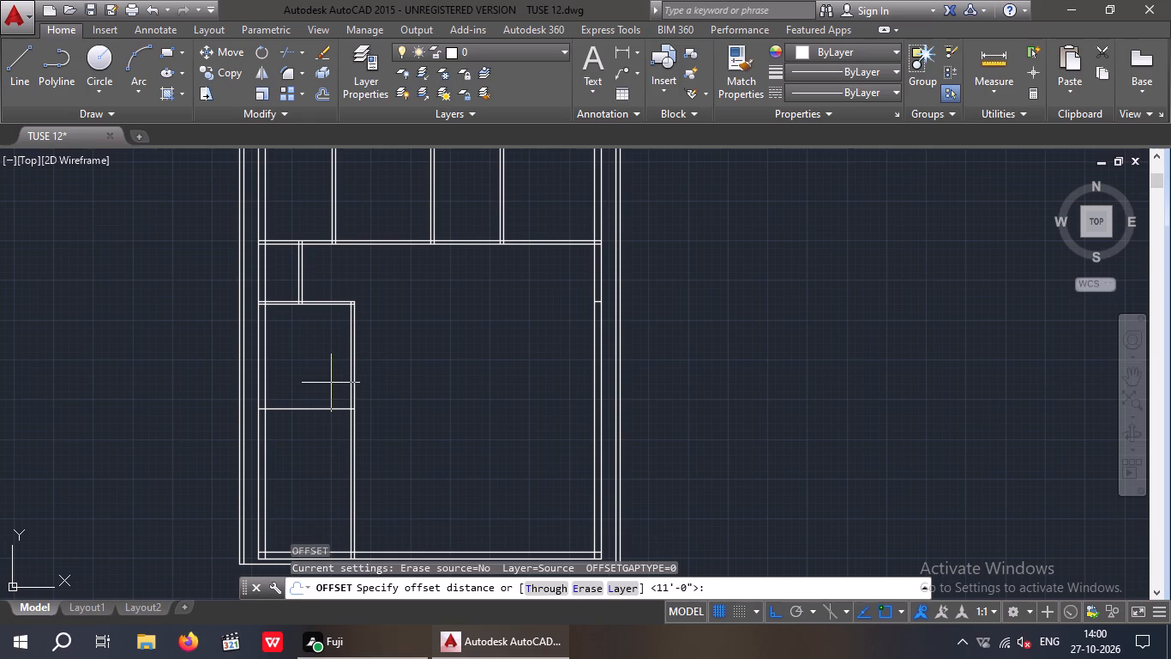
key("4")
key("shift+quotedbl")
key("Return")
scroll(314, 417, "up", 2)
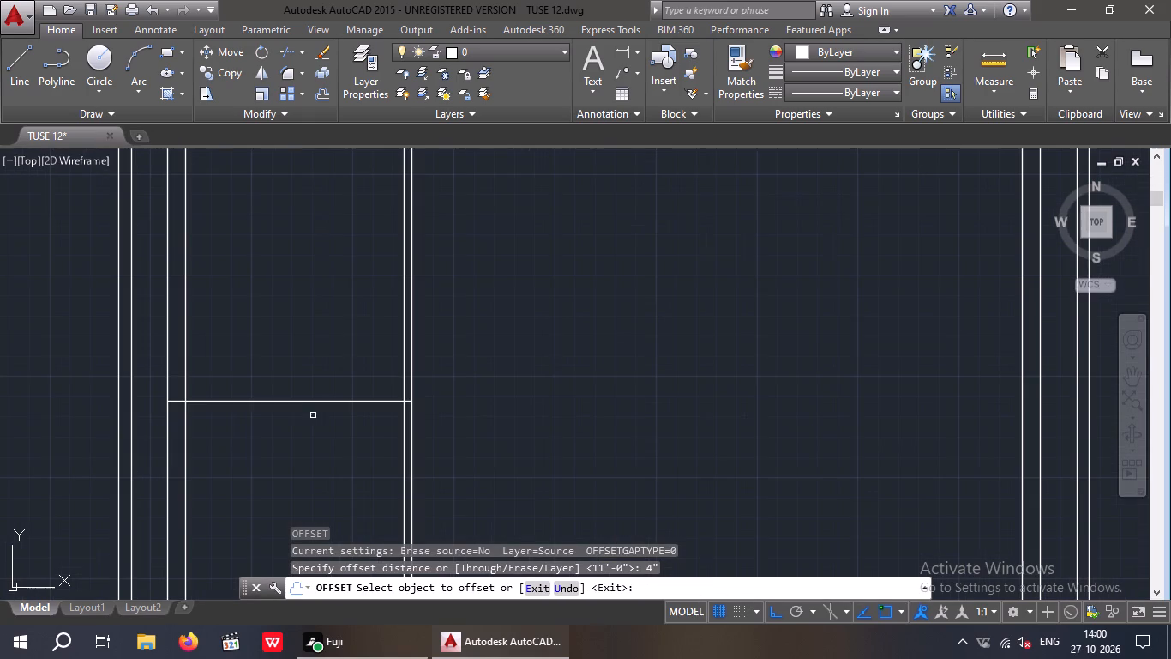
left_click_drag(301, 402, 301, 414)
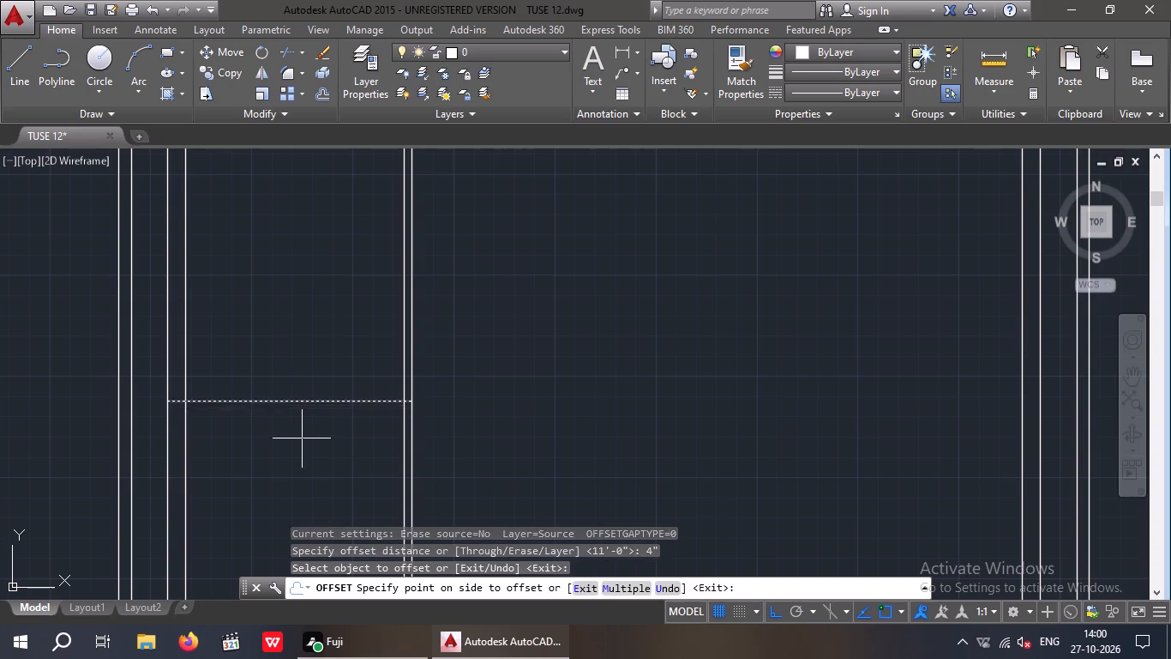
left_click(302, 440)
scroll(302, 411, "down", 2)
middle_click_drag(306, 452, 315, 405)
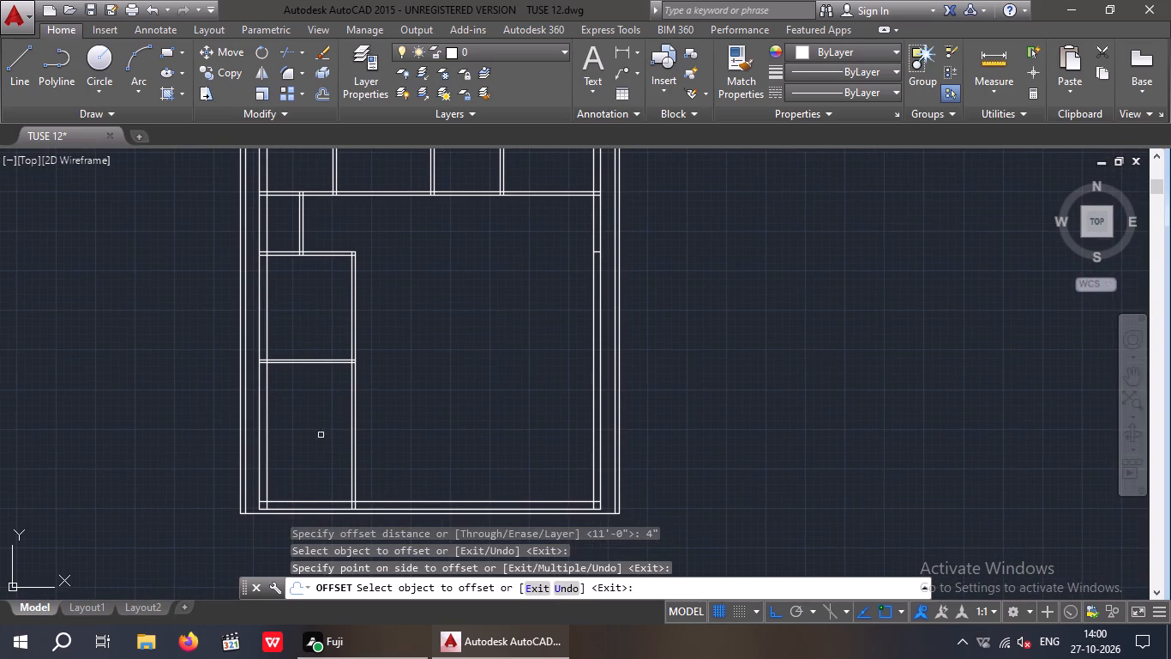
middle_click_drag(321, 435, 321, 400)
key("Escape")
key("Escape")
key("Escape")
Trim away both lines of the 9' vertical partition below the left room's new lower partition.
type("TR")
key("space")
key("space")
scroll(325, 372, "up", 2)
middle_click_drag(338, 422, 338, 638)
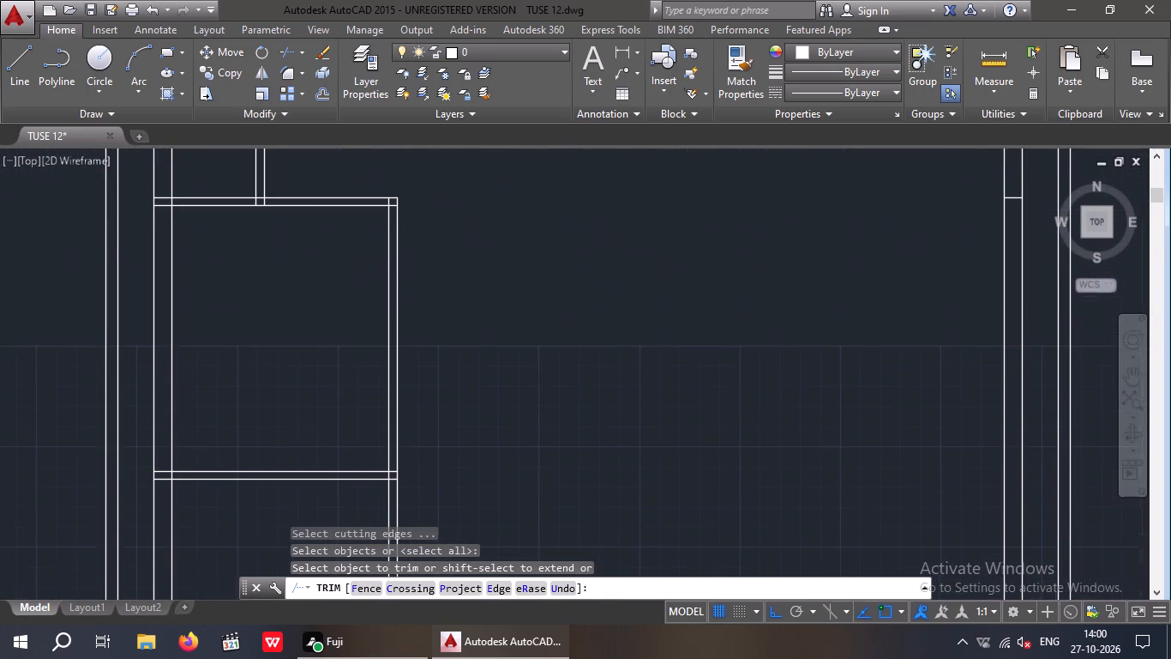
middle_click_drag(338, 638, 335, 627)
left_click_drag(450, 487, 362, 548)
left_click(357, 548)
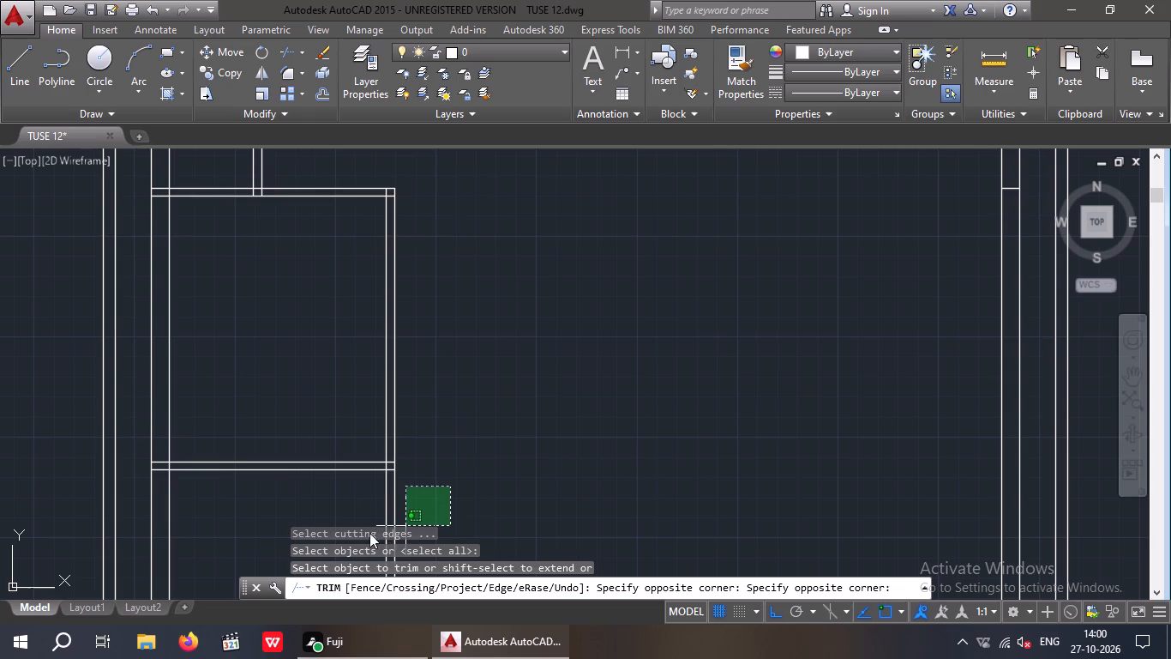
left_click(347, 515)
scroll(392, 477, "down", 2)
middle_click_drag(431, 475, 414, 454)
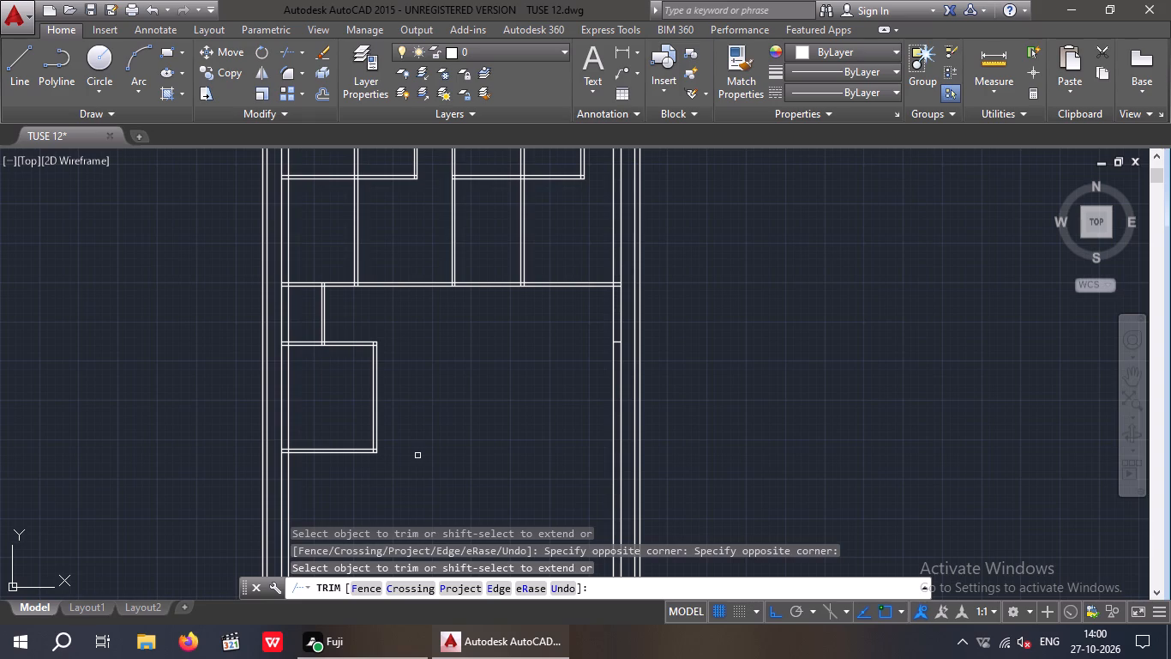
key("Escape")
key("Escape")
key("Escape")
Offset the outer right face of the left room's vertical partition 5' to the right.
key("o")
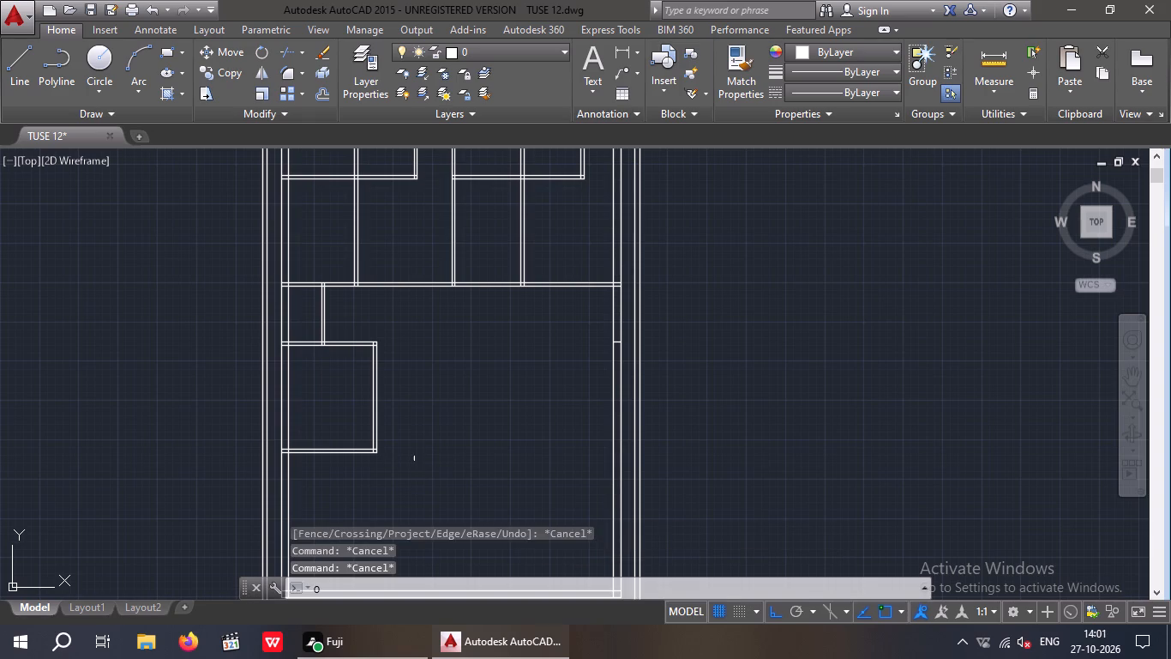
key("Return")
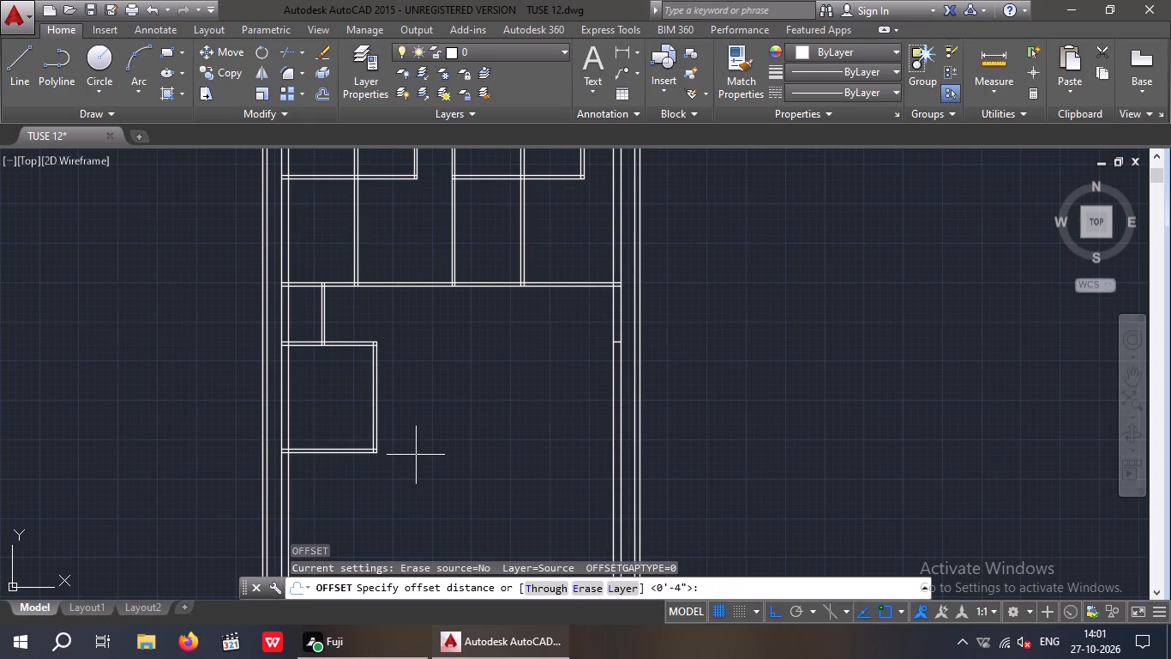
key("5")
key("apostrophe")
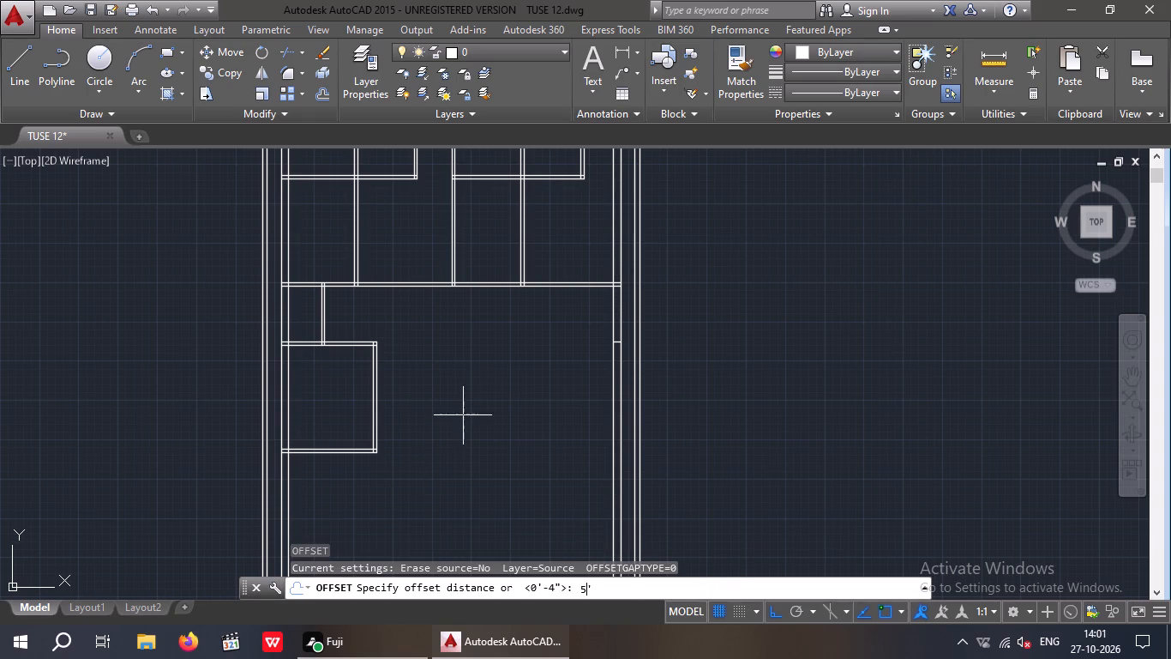
key("Return")
scroll(361, 393, "up", 2)
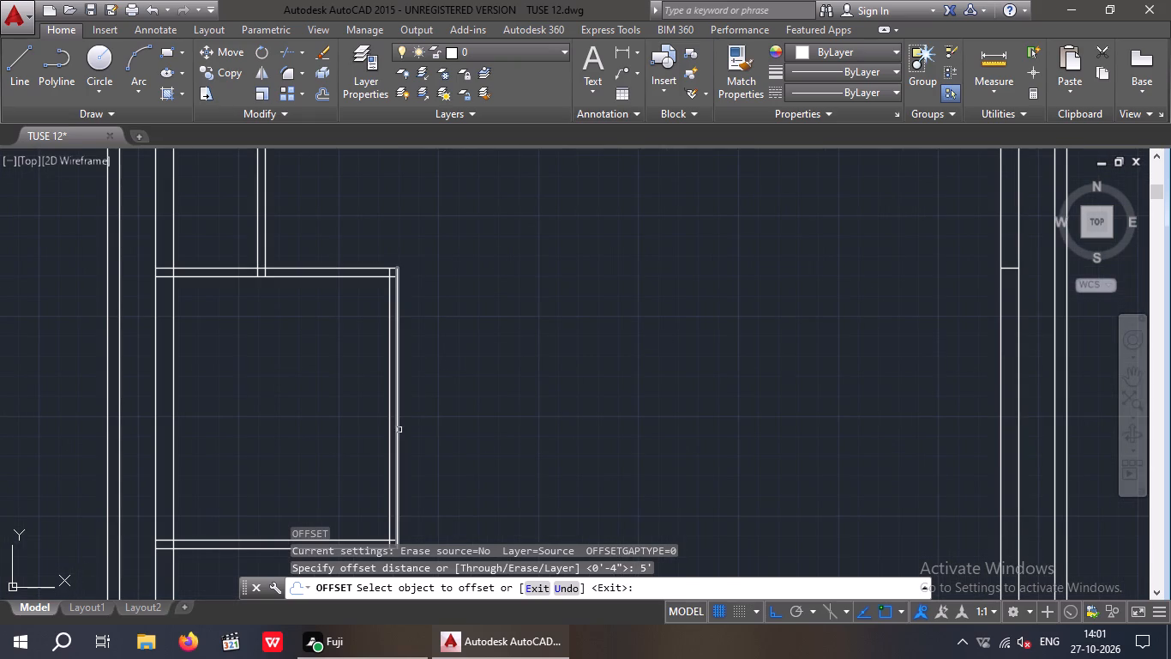
left_click(398, 431)
left_click(472, 427)
scroll(478, 405, "down", 2)
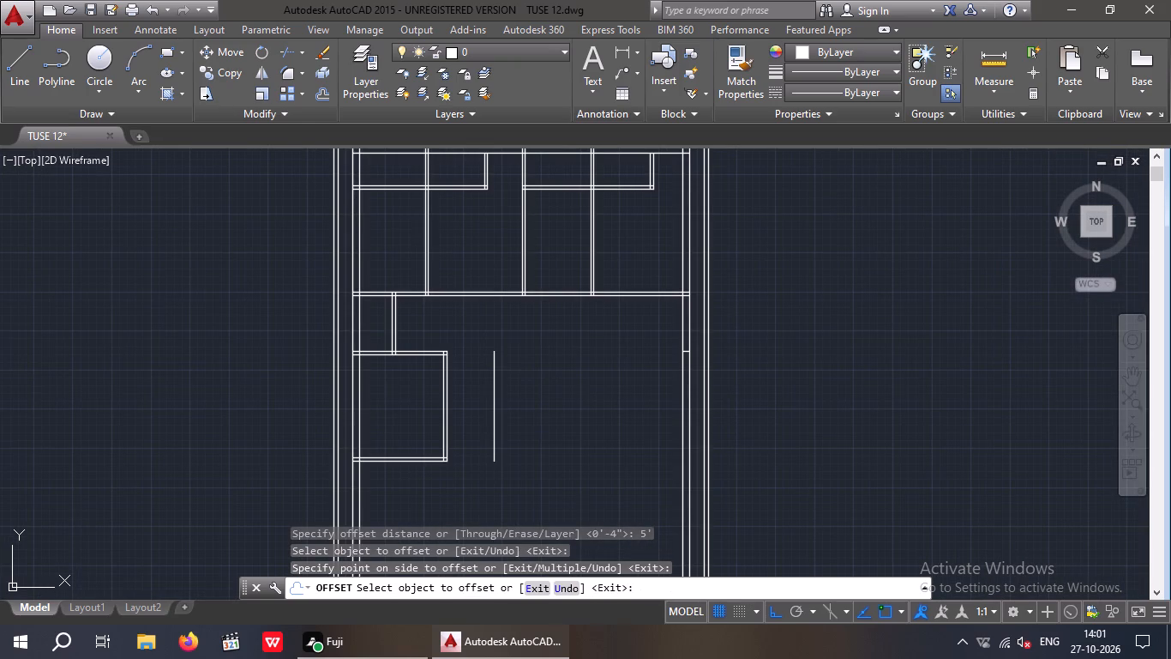
key("Escape")
key("Escape")
key("Escape")
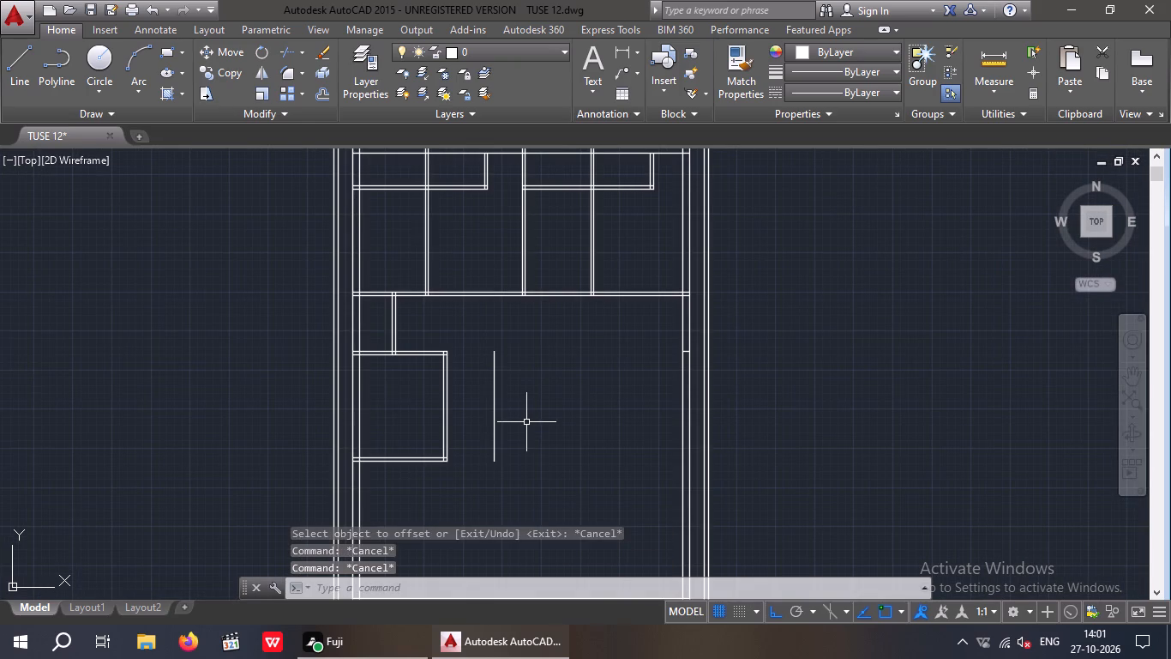
Offset the new free-standing vertical line 4" to the right to give the partition its thickness.
key("o")
key("Return")
key("4")
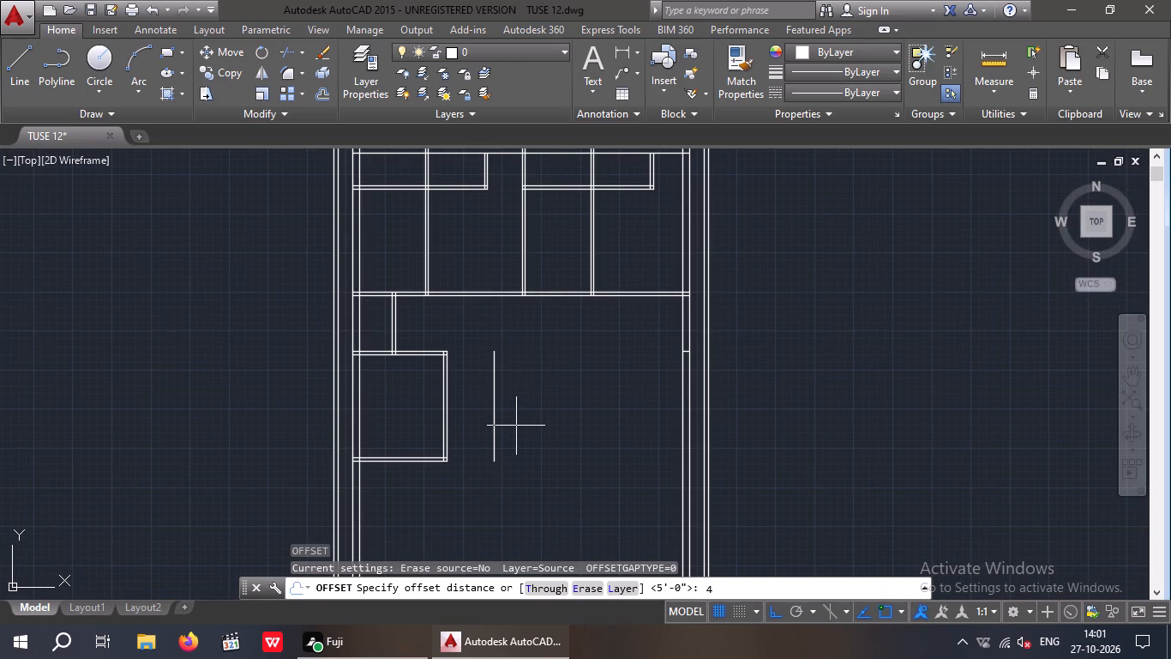
key("shift+quotedbl")
key("Return")
left_click(495, 410)
left_click(524, 412)
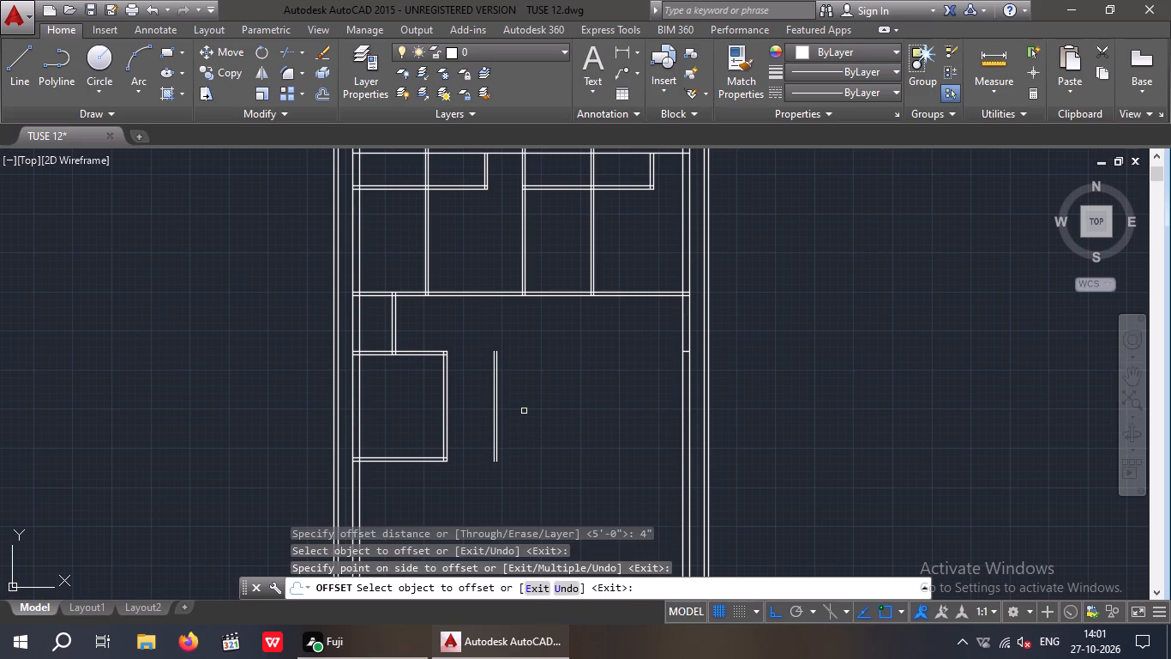
key("Escape")
key("Escape")
key("Escape")
key("Escape")
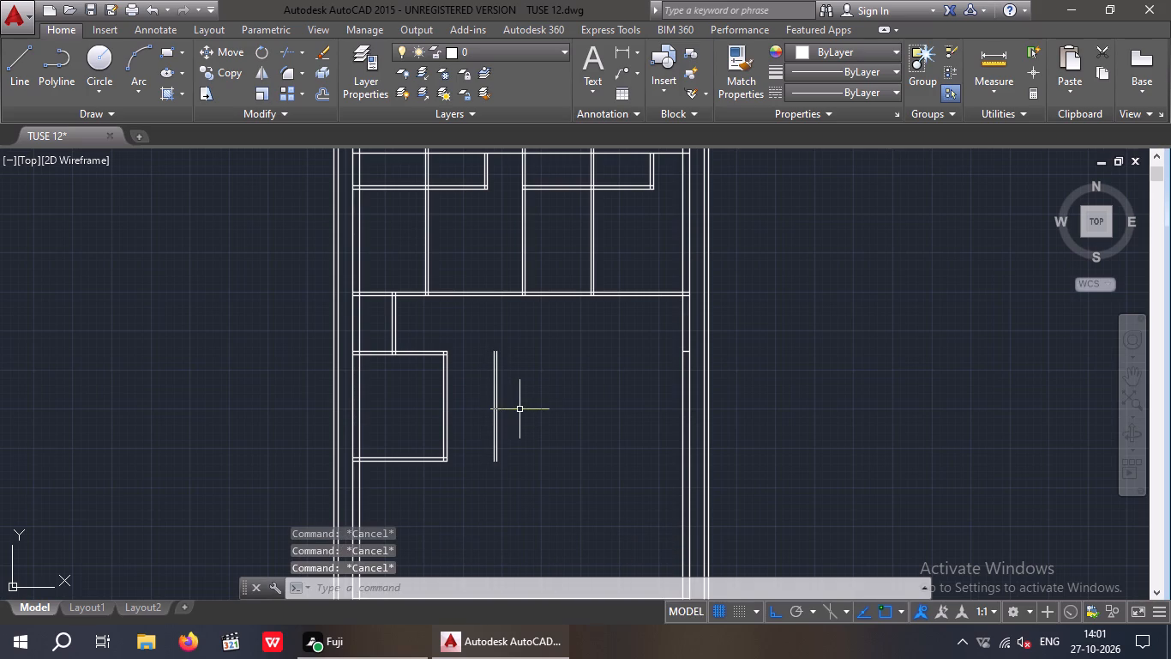
Extend both lines of the free-standing vertical partition up to the upper face of the long horizontal partition.
type("EX")
key("space")
key("space")
left_click_drag(519, 380, 501, 390)
left_click(489, 399)
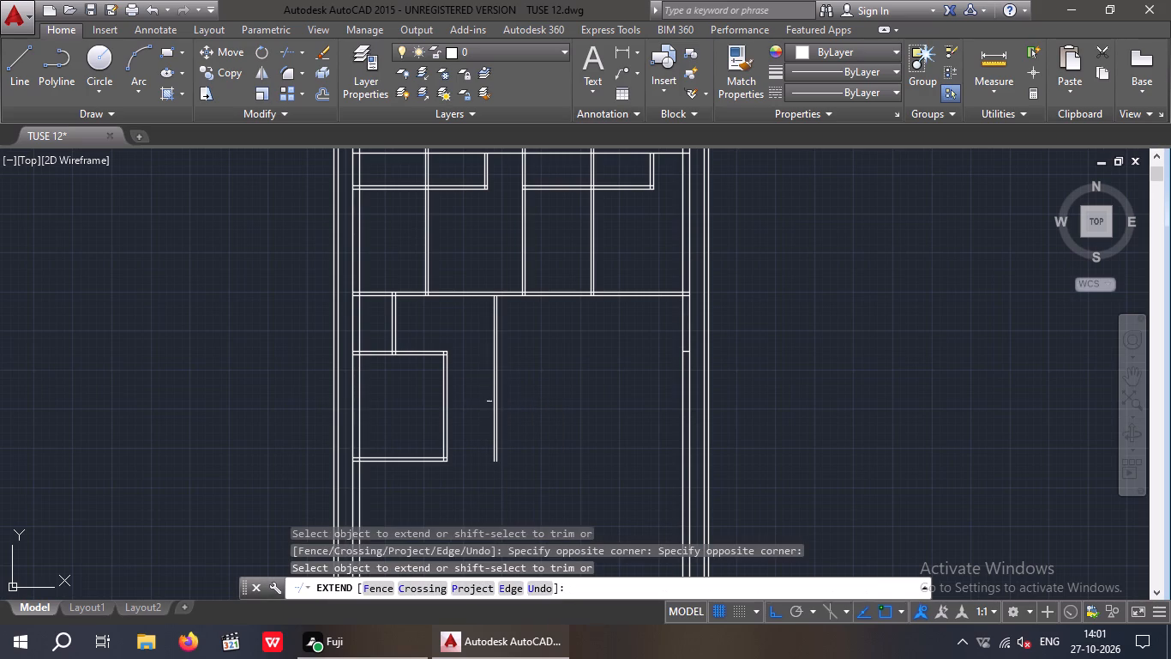
scroll(504, 329, "up", 2)
left_click_drag(515, 292, 478, 317)
left_click(460, 325)
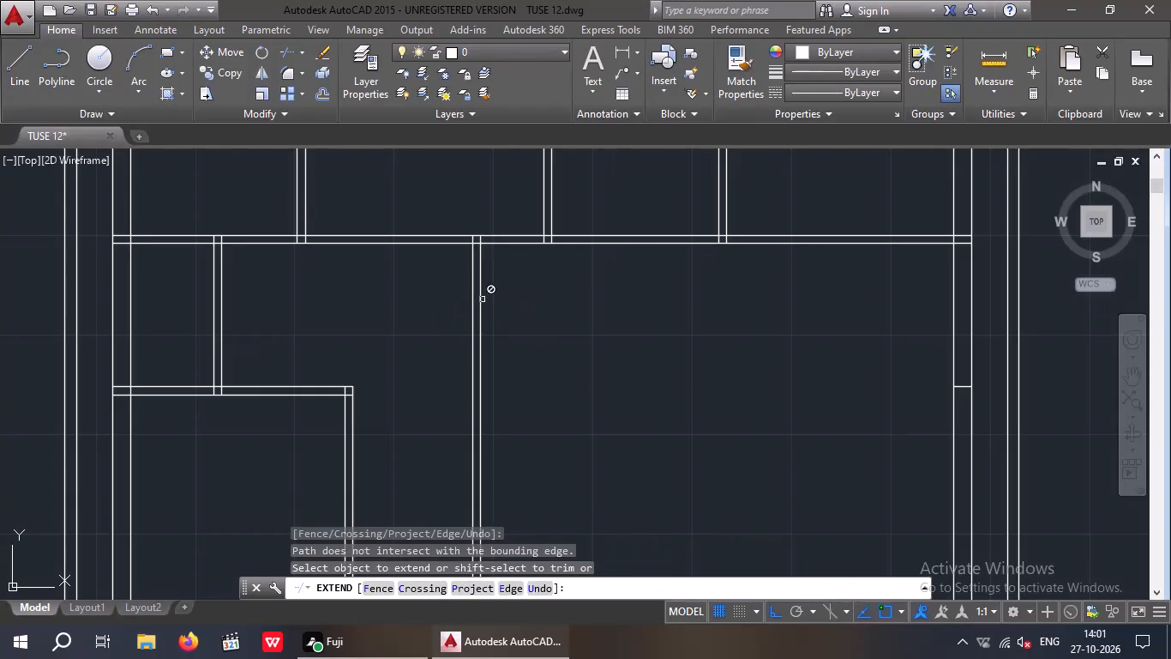
scroll(482, 300, "down", 2)
middle_click_drag(501, 382, 488, 315)
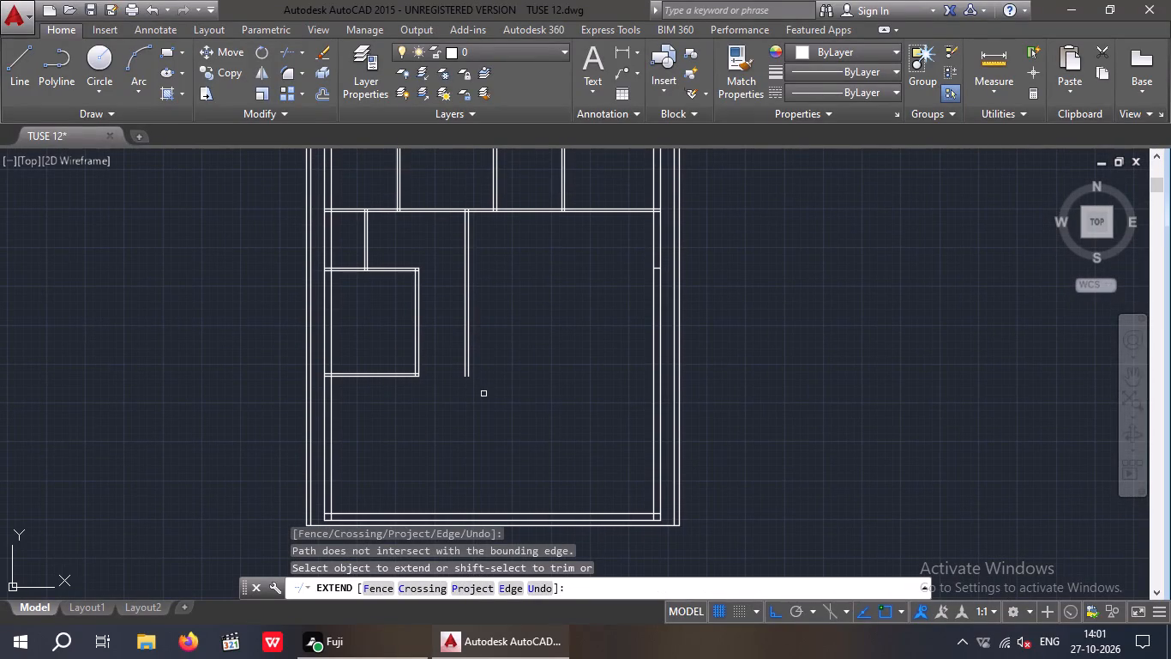
key("Escape")
key("Escape")
key("Escape")
Offset the inner face of the left building wall 17' to the right.
key("o")
key("Return")
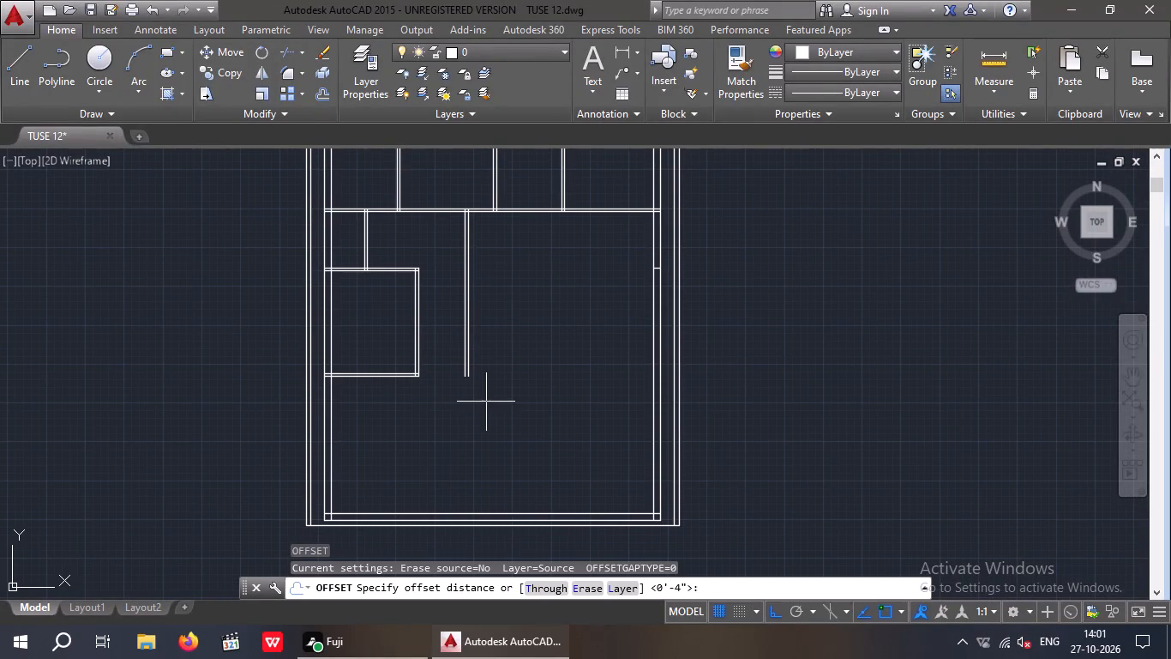
key("1")
key("7")
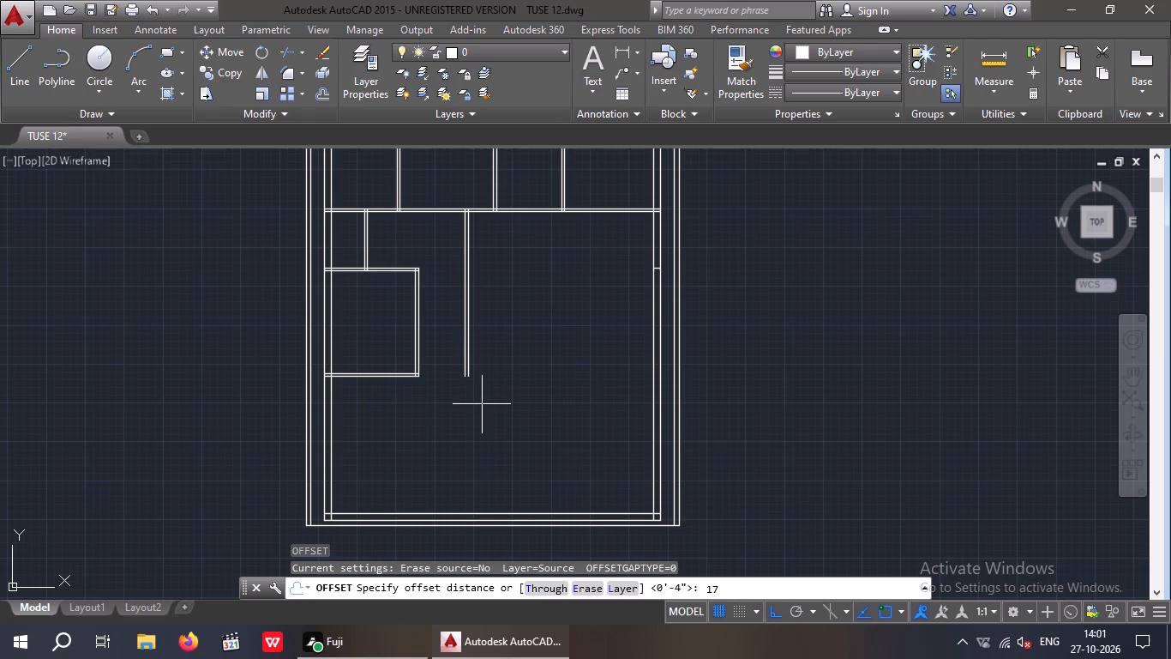
key("apostrophe")
key("Return")
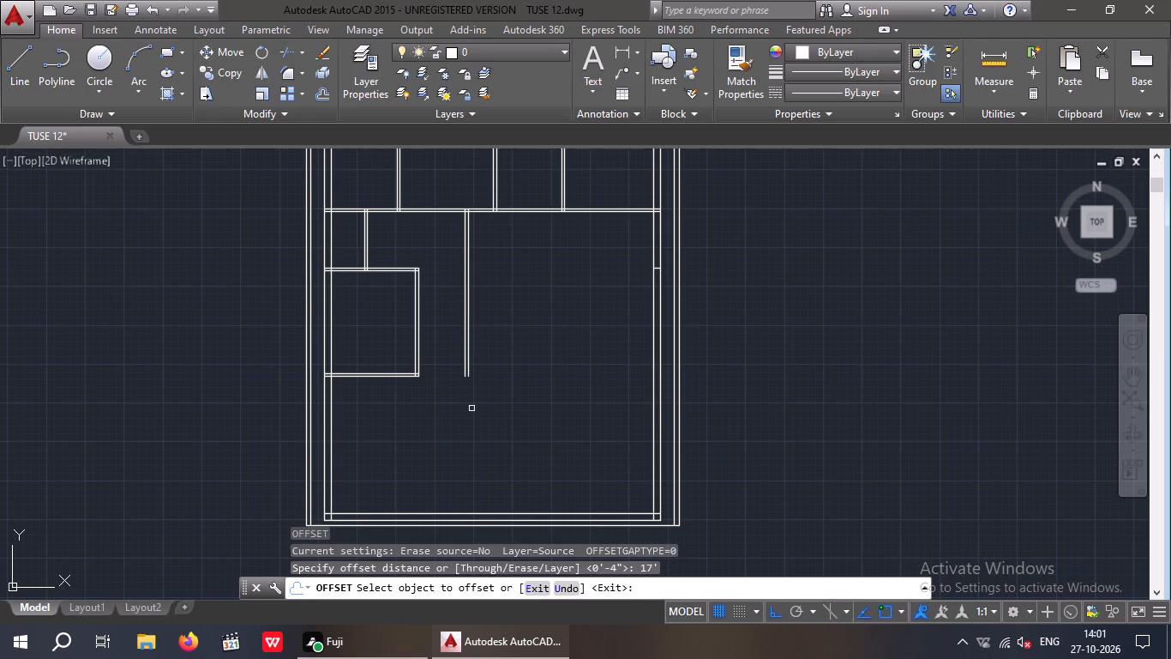
left_click_drag(331, 483, 346, 483)
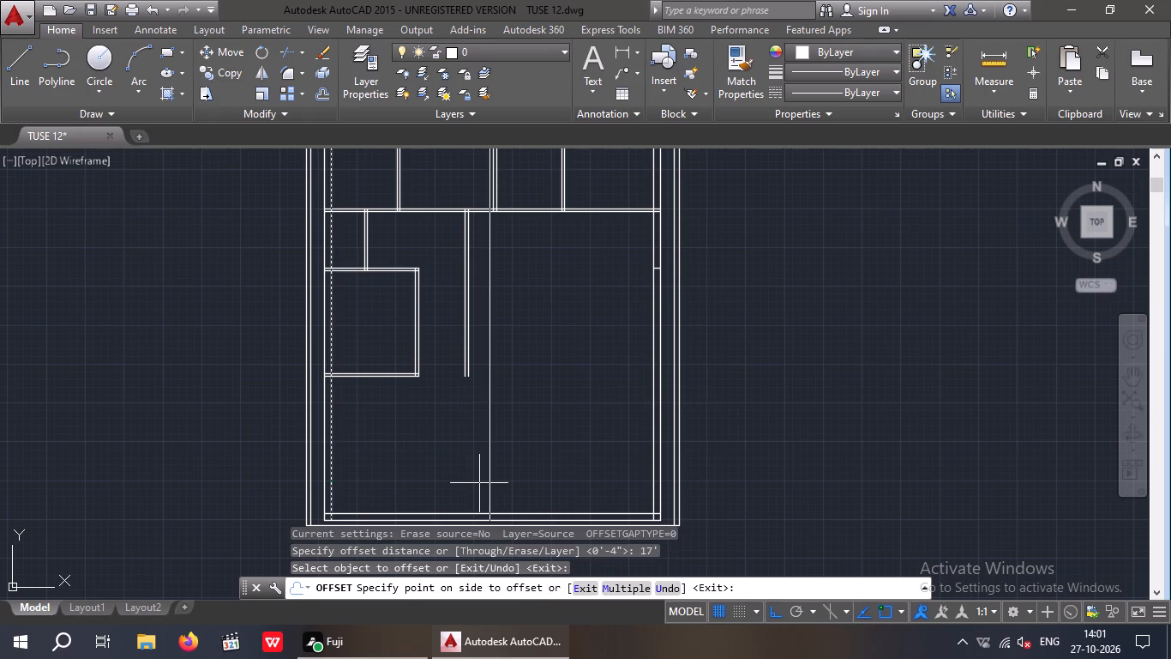
left_click(479, 483)
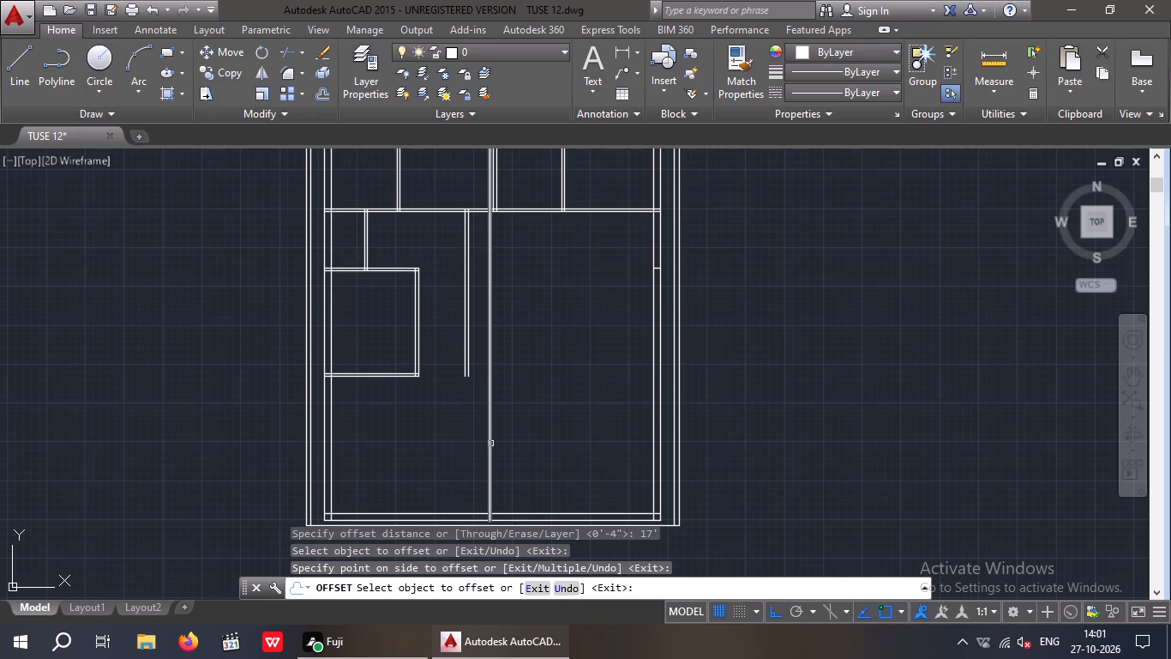
key("Escape")
key("Escape")
Trim away the 17' offset line above the lower face of the long horizontal partition.
type("TR")
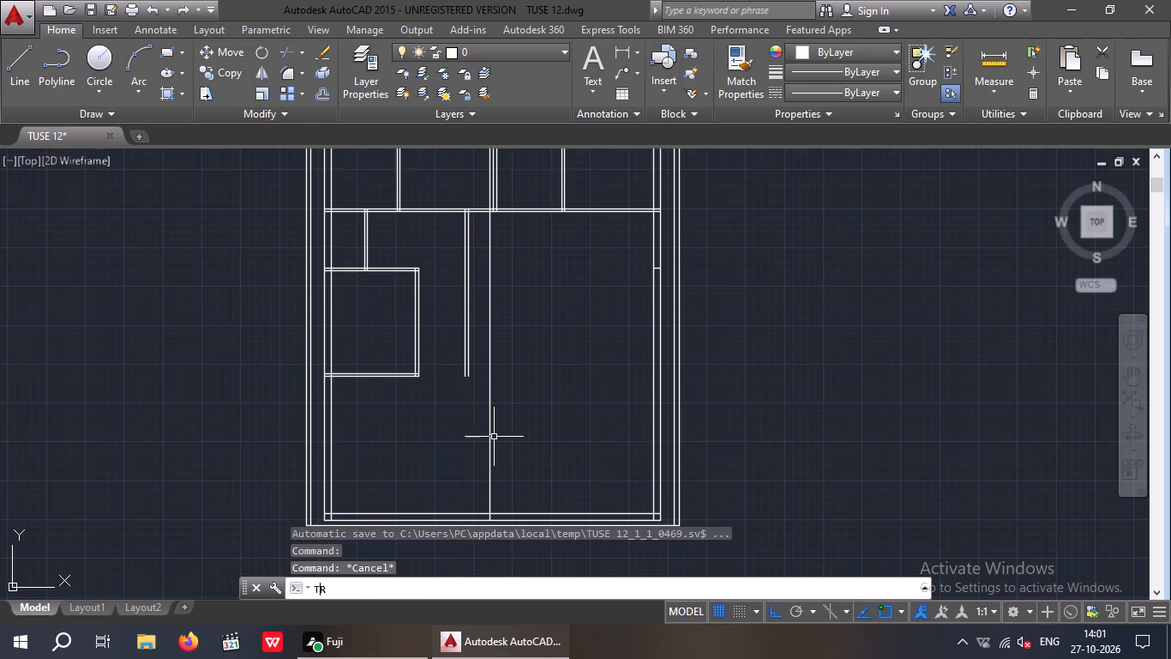
key("space")
key("space")
middle_click_drag(527, 404, 519, 527)
scroll(463, 320, "up", 4)
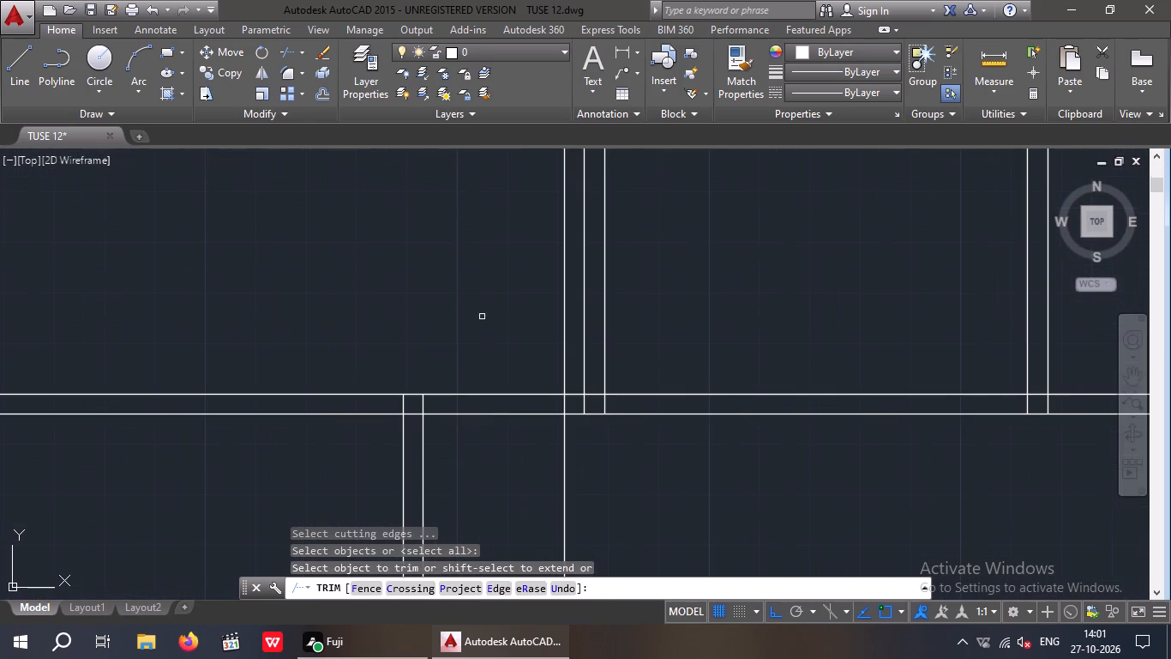
scroll(563, 397, "up", 3)
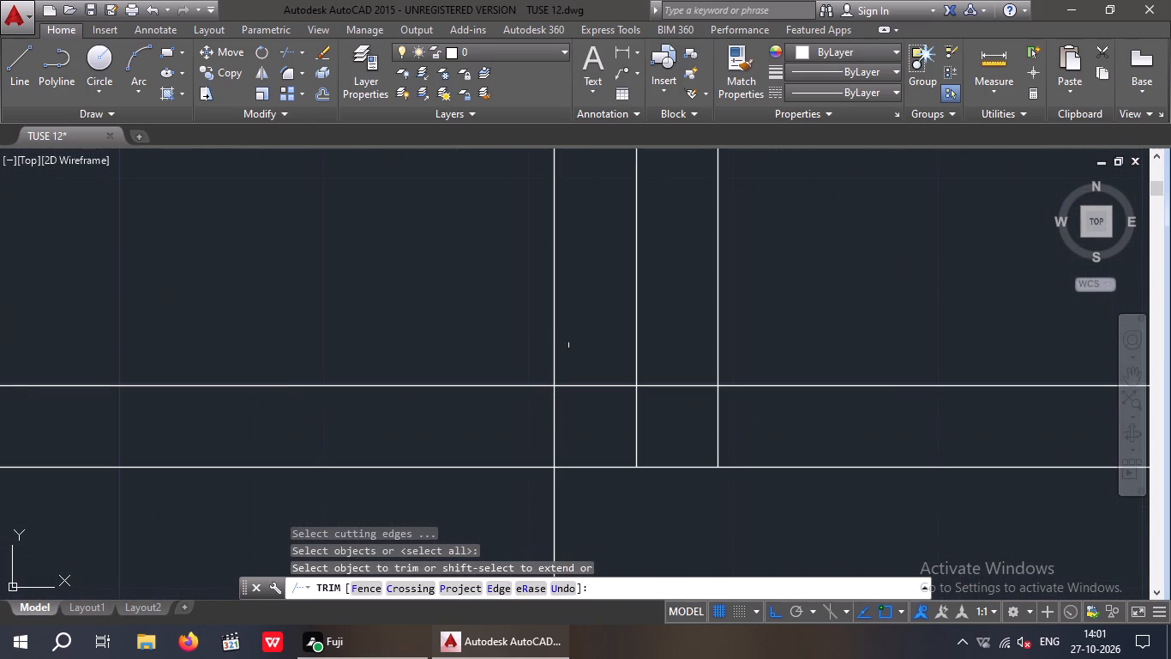
middle_click_drag(566, 422, 565, 219)
scroll(579, 229, "up", 1)
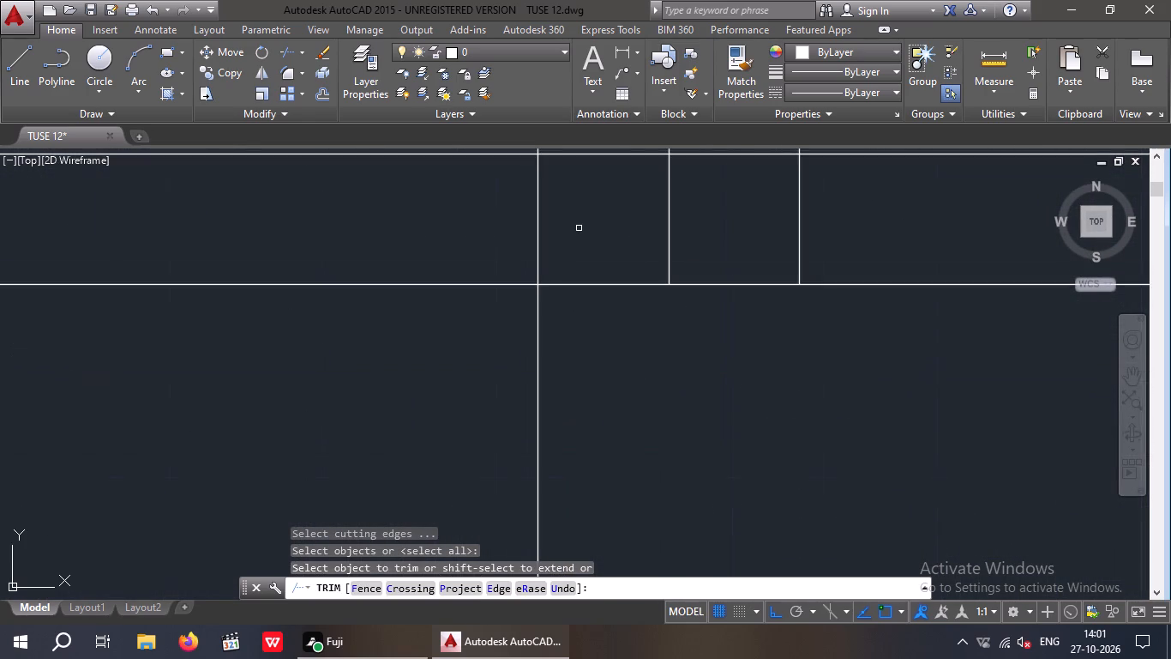
scroll(581, 227, "up", 2)
left_click_drag(585, 227, 477, 280)
left_click(454, 293)
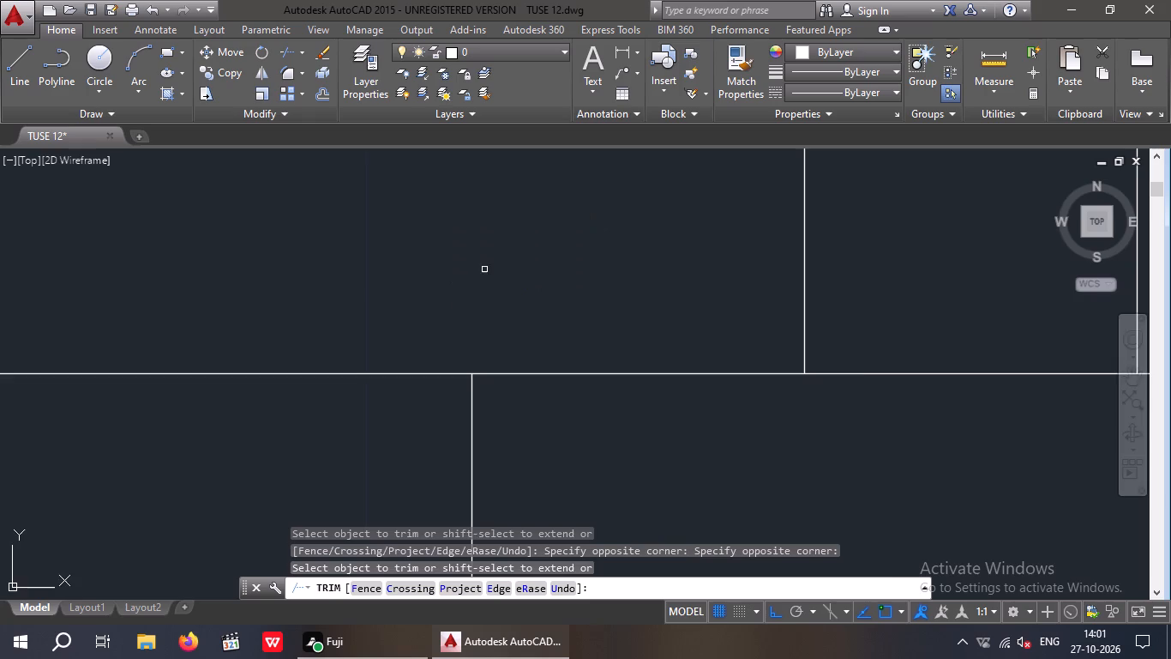
scroll(485, 269, "down", 3)
scroll(519, 342, "down", 2)
scroll(551, 422, "down", 1)
middle_click_drag(547, 408, 545, 360)
scroll(558, 393, "down", 3)
middle_click_drag(607, 450, 600, 298)
middle_click_drag(604, 419, 599, 361)
key("Escape")
key("Escape")
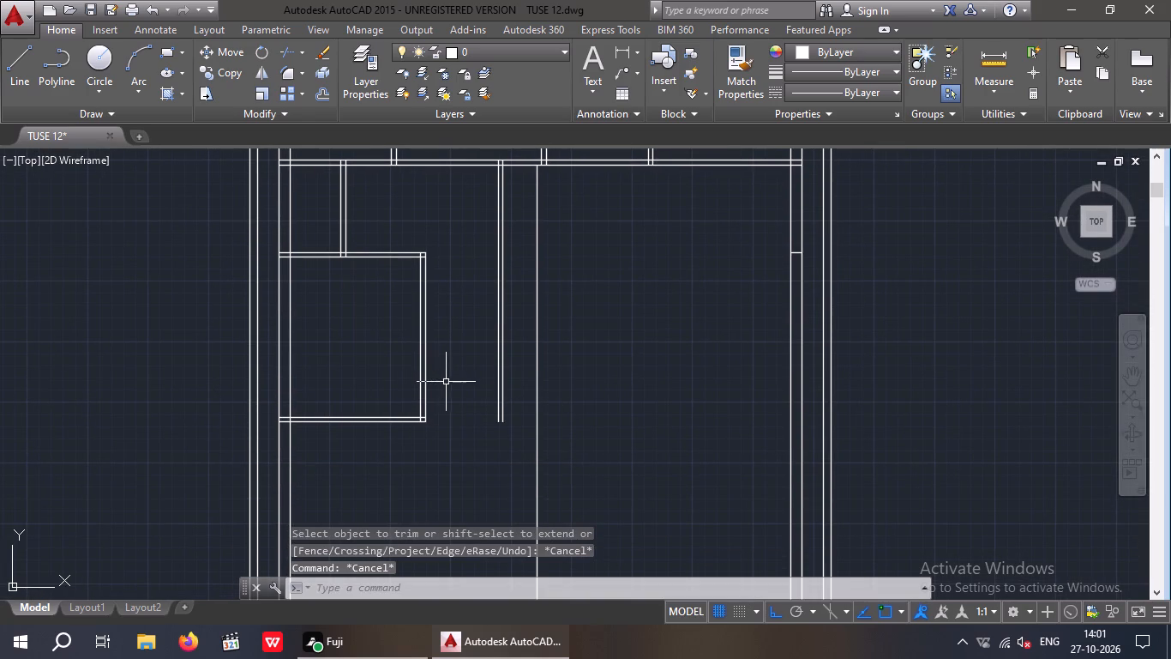
Offset the trimmed 17' vertical line 4" to the right to form a partition.
key("o")
key("Return")
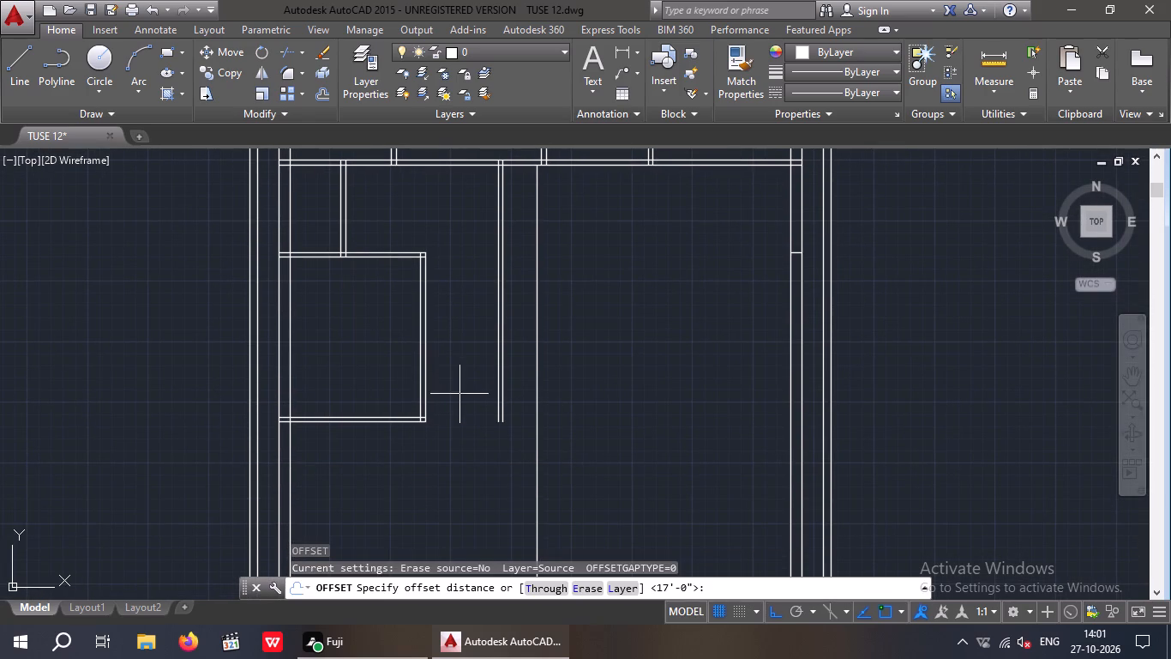
key("4")
key("shift+quotedbl")
key("Return")
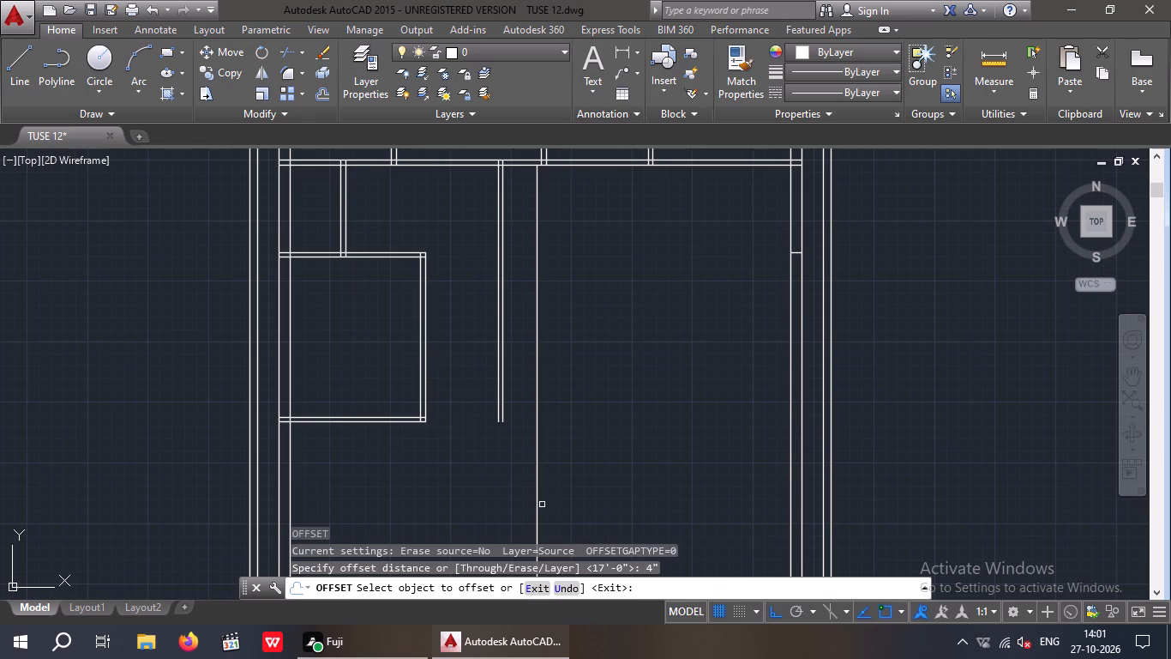
left_click_drag(535, 506, 558, 508)
left_click(588, 505)
middle_click_drag(585, 485, 576, 442)
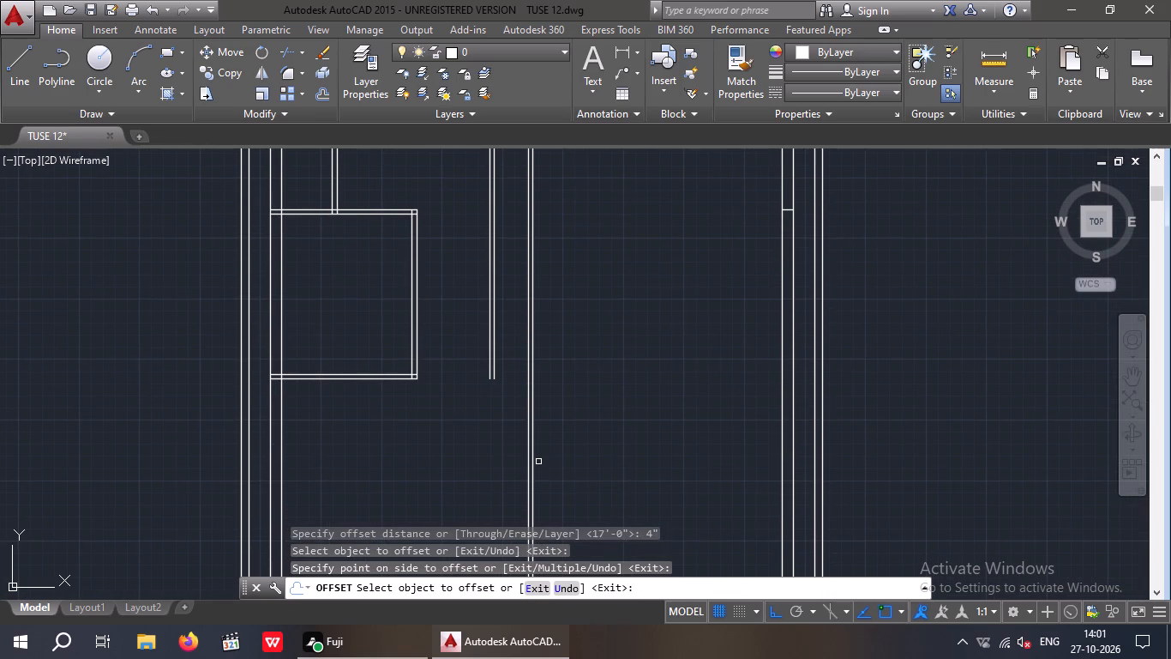
key("Escape")
key("Escape")
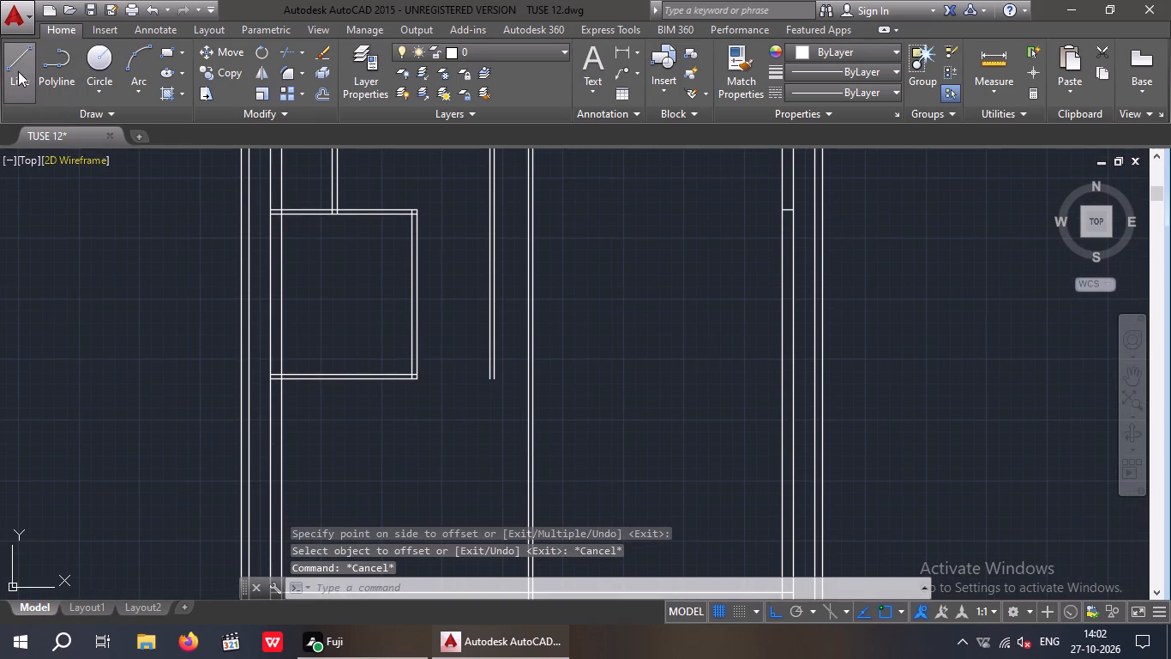
Draw a horizontal line from the lower end of the 17' partition's left line to the right line of the central vertical partition.
left_click(12, 69)
scroll(517, 371, "up", 4)
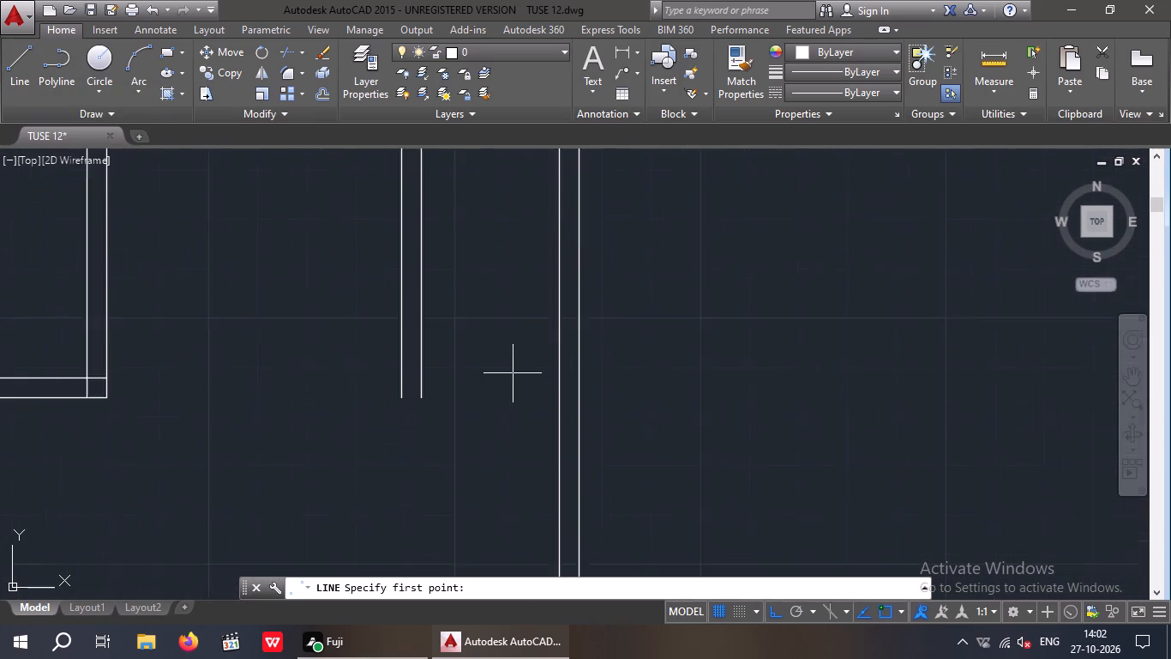
left_click_drag(333, 409, 351, 409)
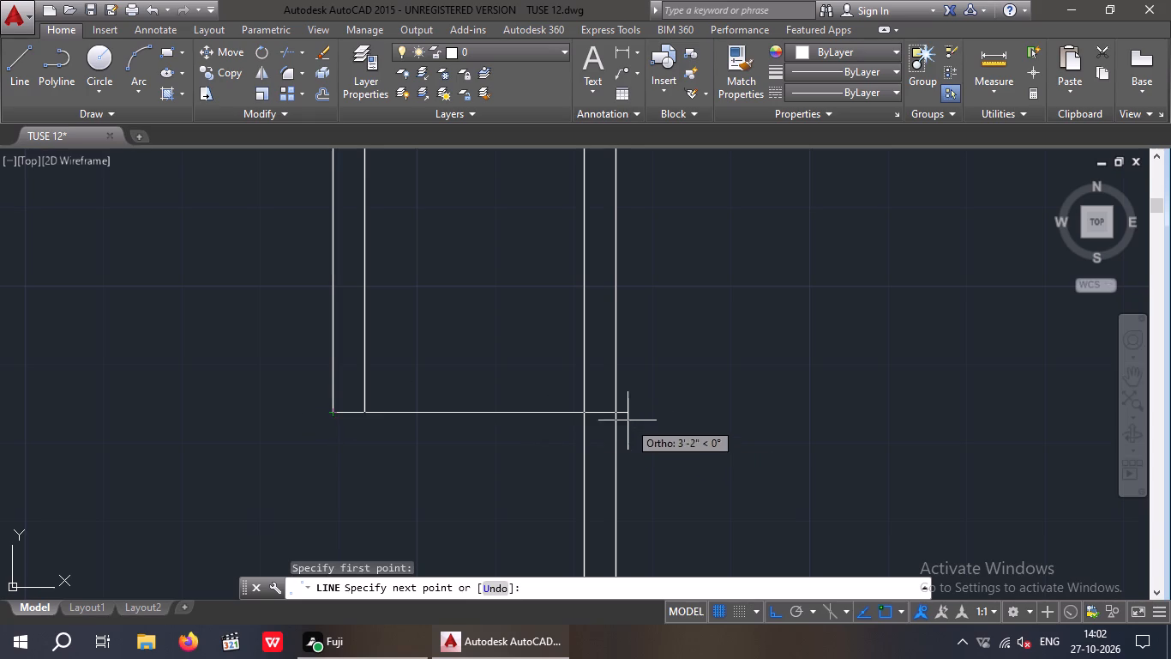
left_click(621, 411)
key("Escape")
key("Escape")
key("Escape")
Offset the new short horizontal line 4" upward to form a connecting partition.
key("o")
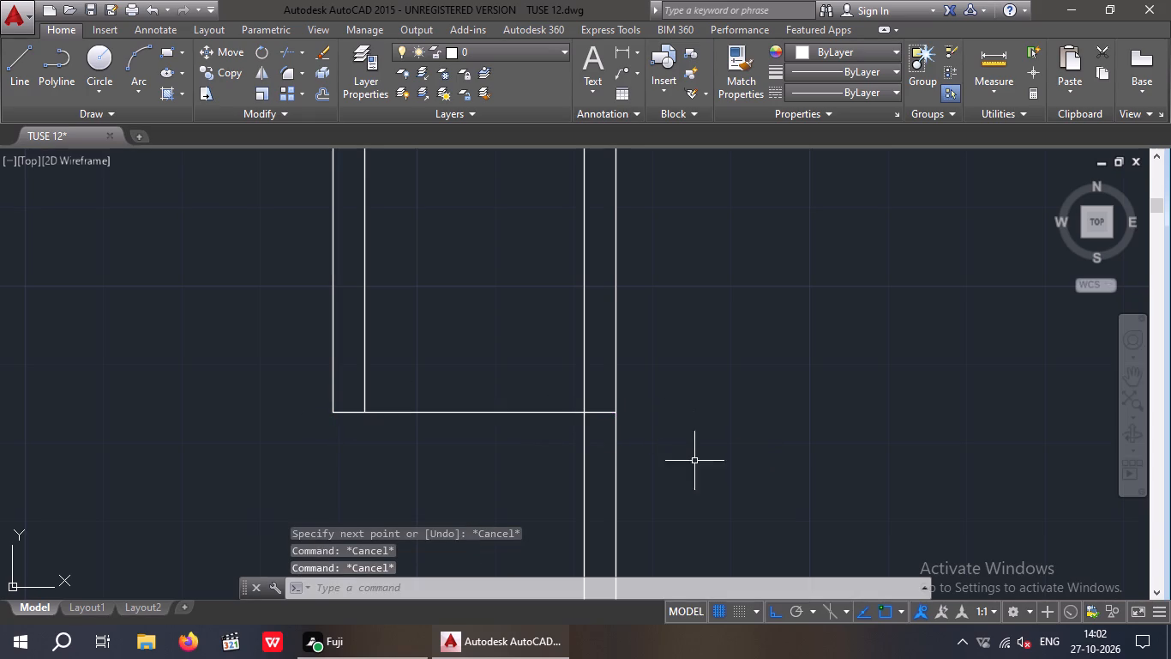
key("Return")
key("4")
key("shift+quotedbl")
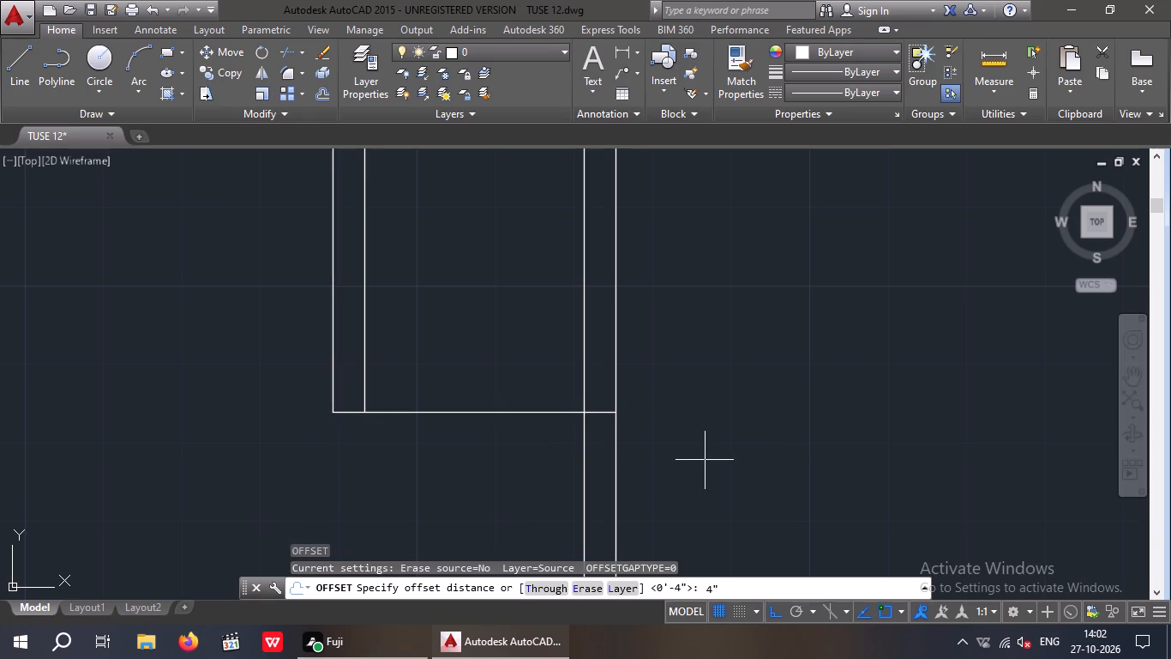
key("Return")
left_click_drag(475, 412, 477, 402)
left_click(478, 369)
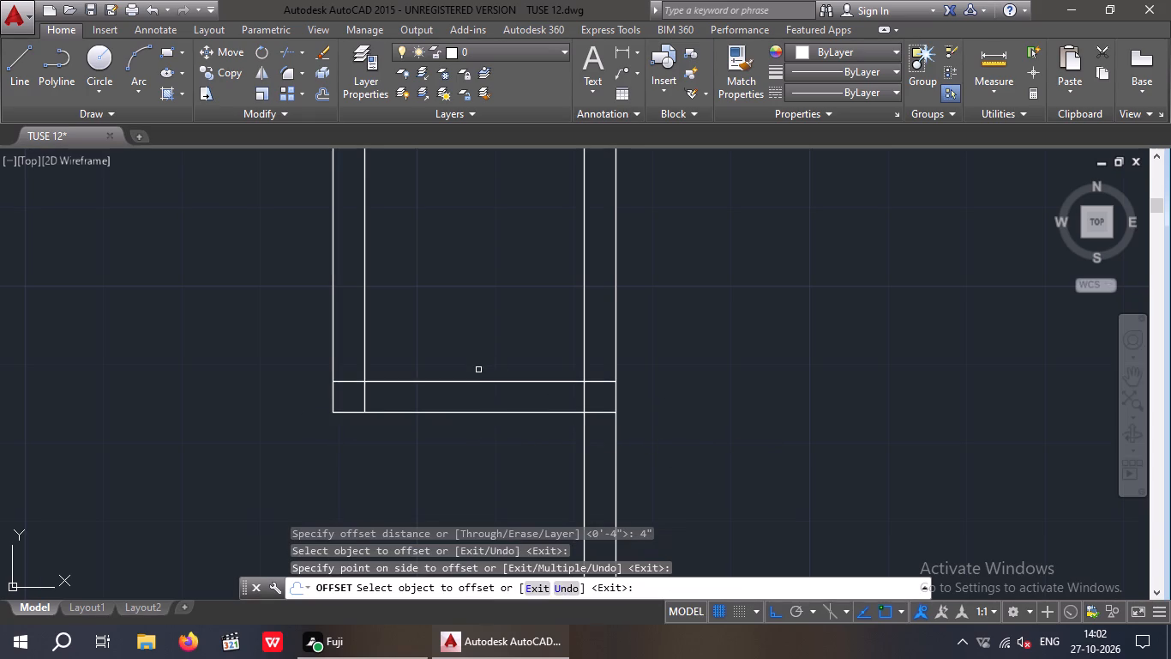
key("Escape")
Trim away both lines of the central vertical partition between the short connecting partition and the long horizontal partition.
scroll(479, 348, "down", 4)
middle_click_drag(470, 385, 474, 359)
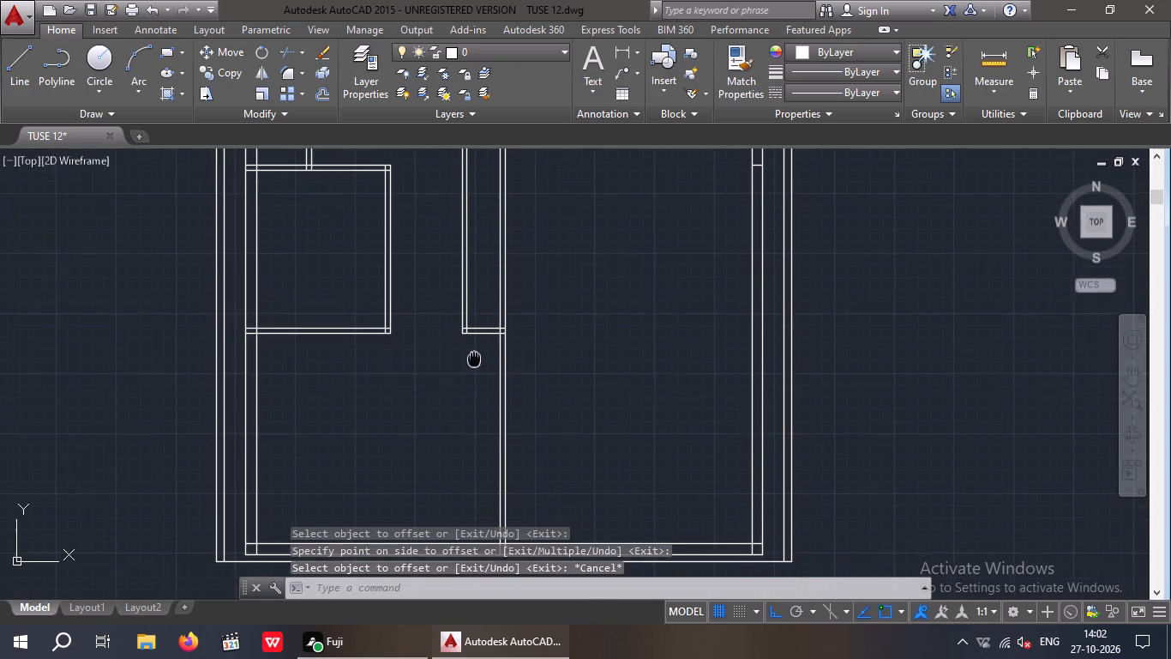
middle_click_drag(474, 359, 475, 359)
key("t")
key("r")
key("space")
key("space")
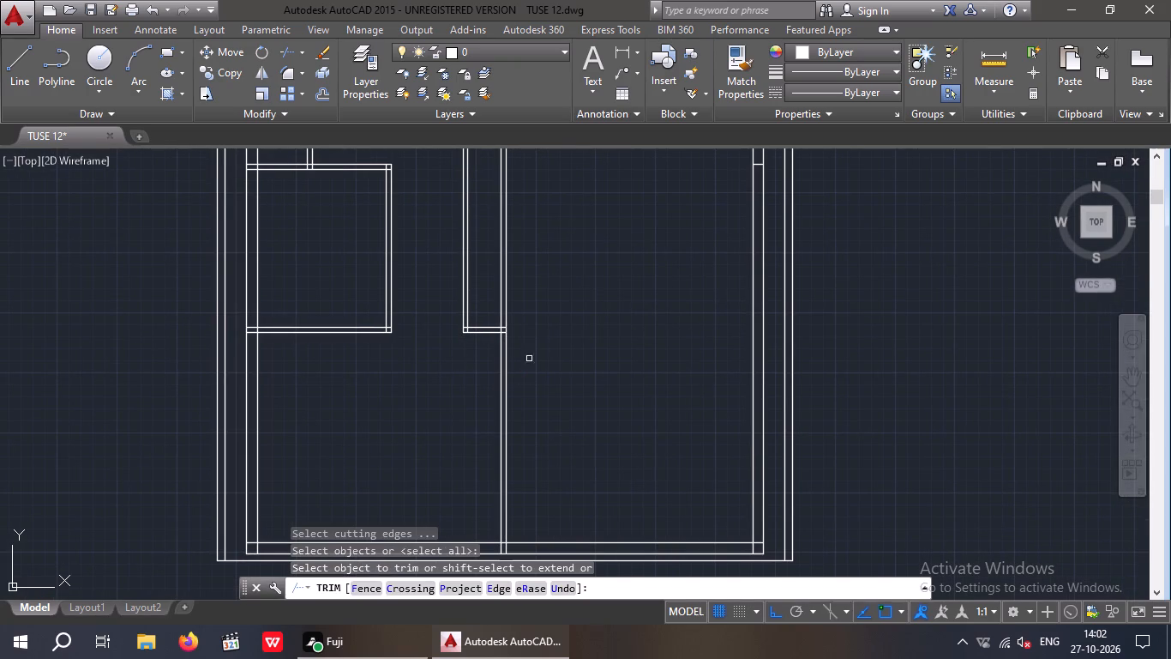
left_click_drag(567, 214, 510, 264)
left_click(493, 281)
scroll(530, 257, "down", 3)
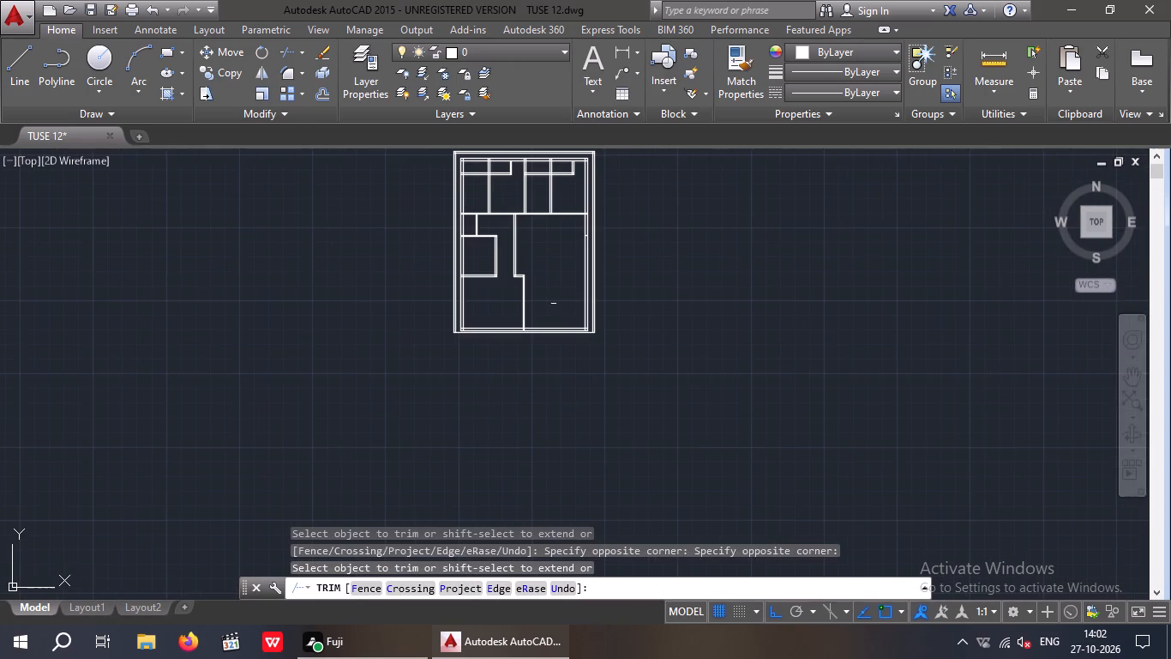
middle_click_drag(553, 301, 523, 349)
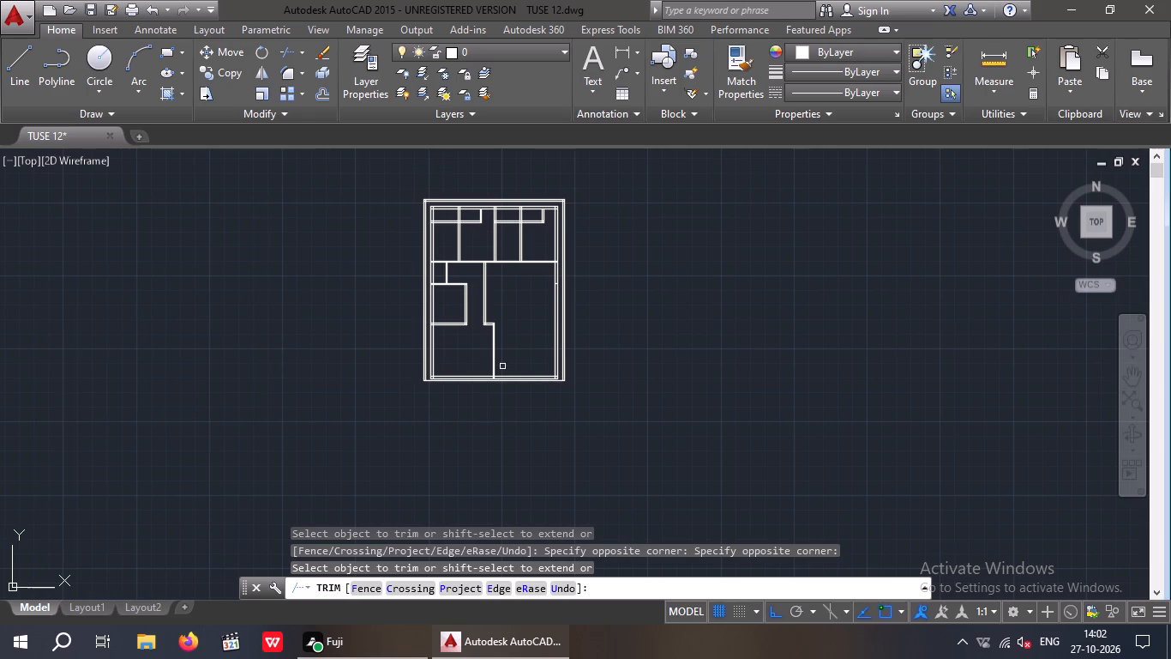
scroll(465, 380, "up", 3)
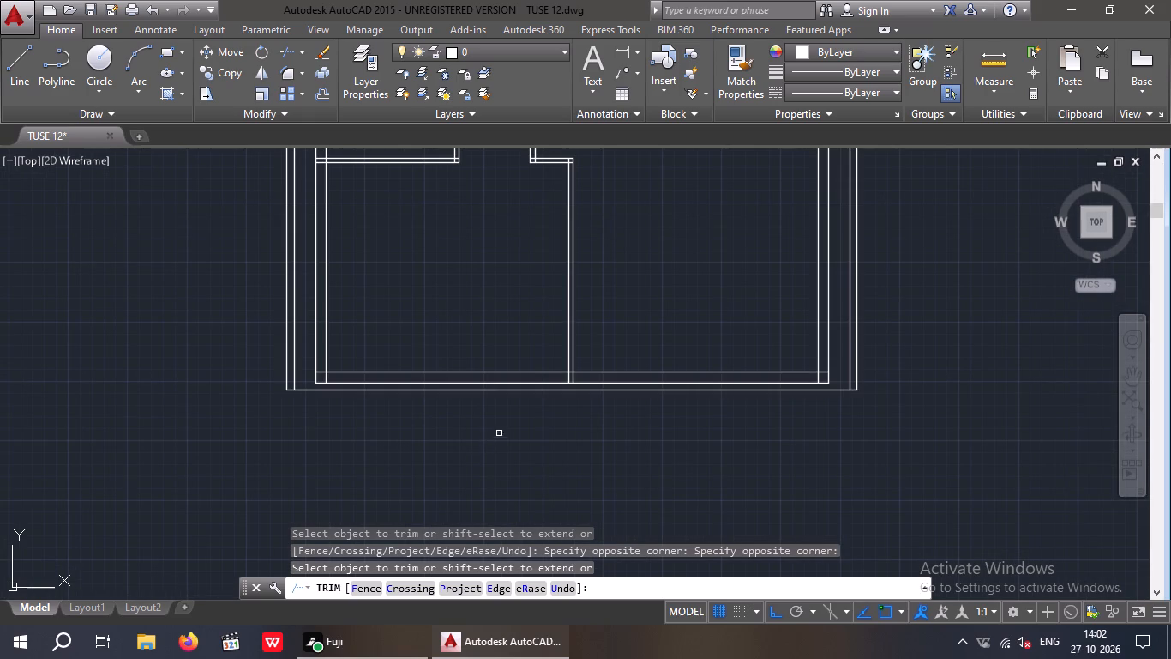
key("Escape")
key("Escape")
Offset the inner face of the bottom building wall 3'6" upward.
key("o")
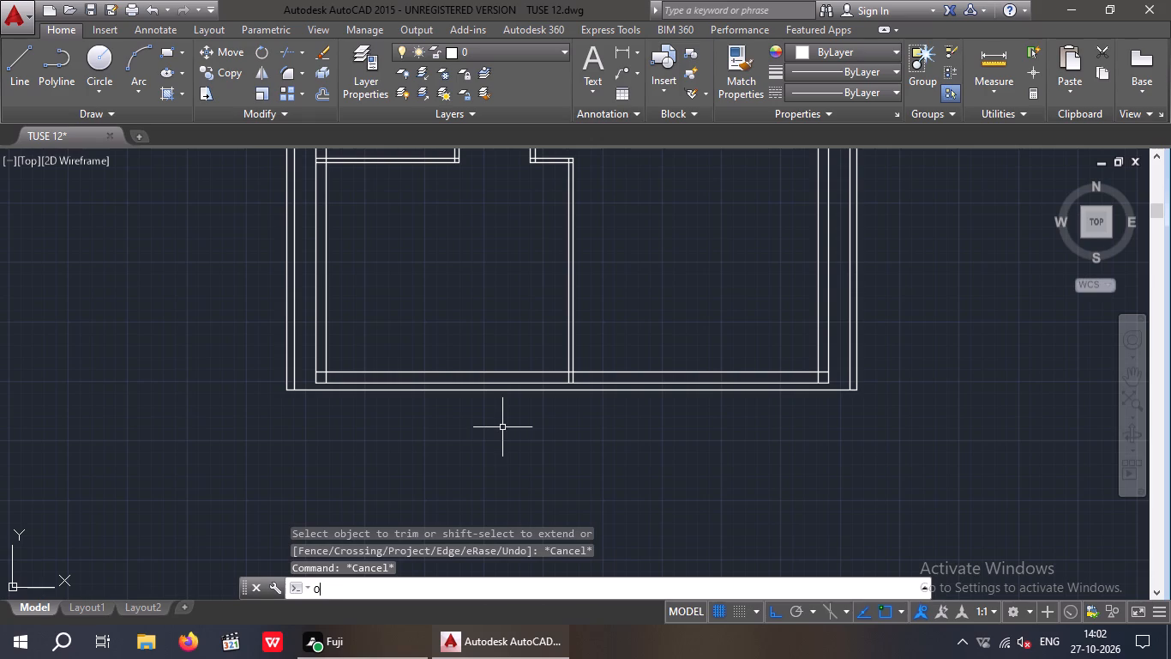
key("Return")
key("3")
key("apostrophe")
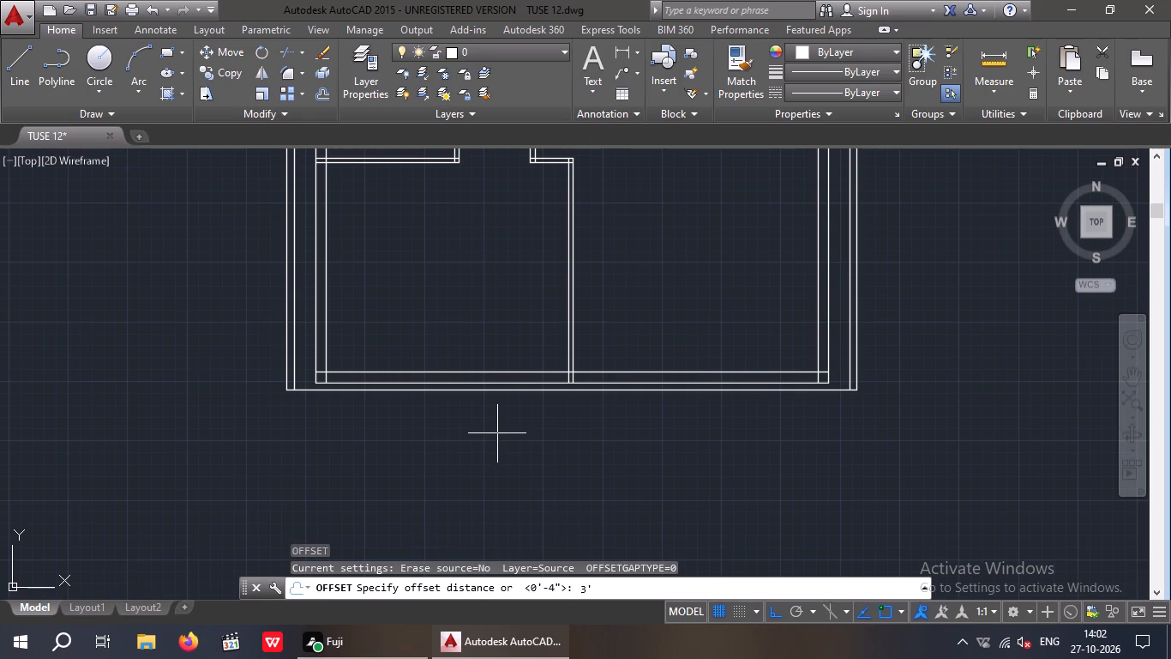
key("6")
key("shift+quotedbl")
key("Return")
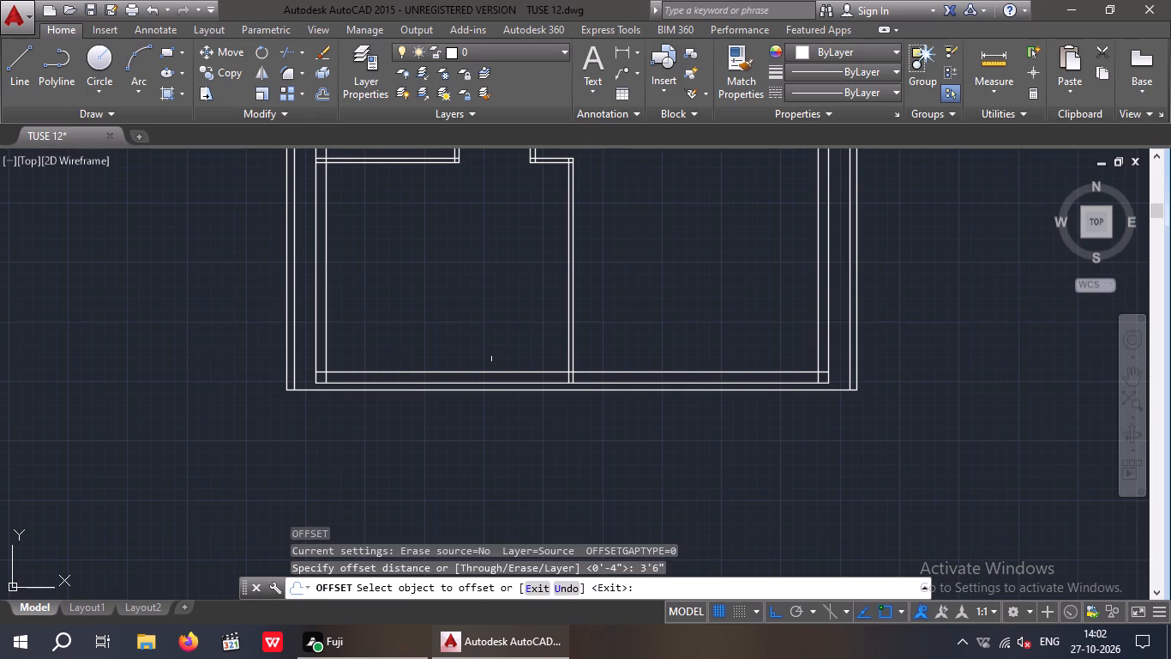
scroll(493, 358, "up", 1)
left_click_drag(483, 382, 485, 372)
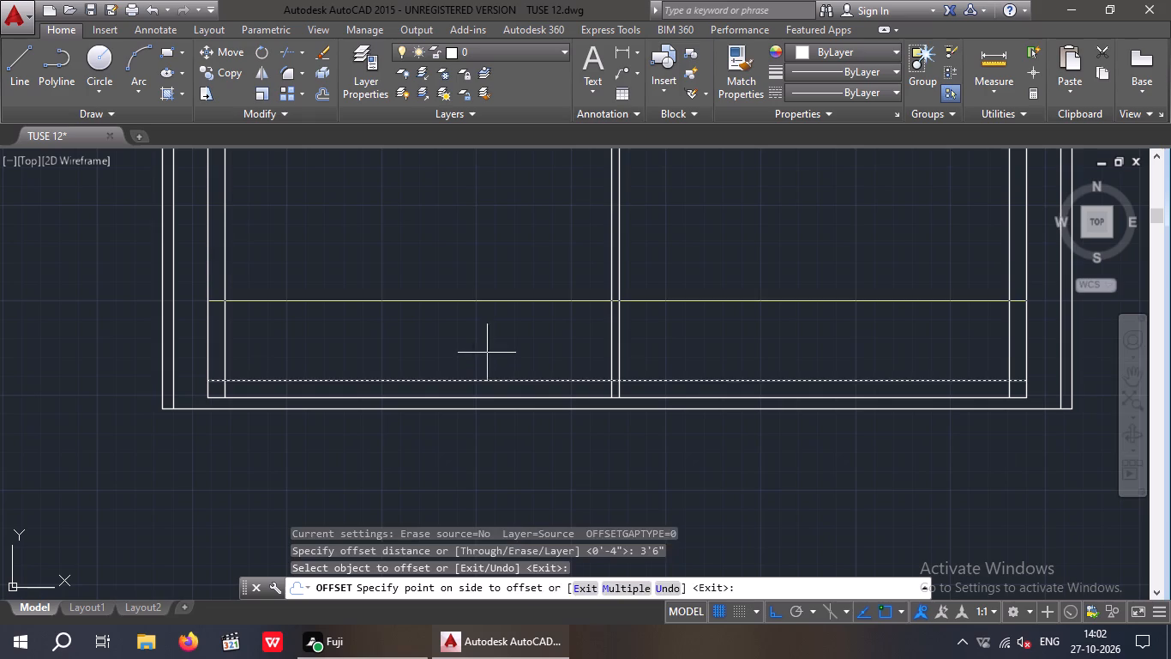
left_click(487, 353)
key("Escape")
key("Escape")
Offset the new horizontal line above the bottom wall 4" upward to form a partition.
key("o")
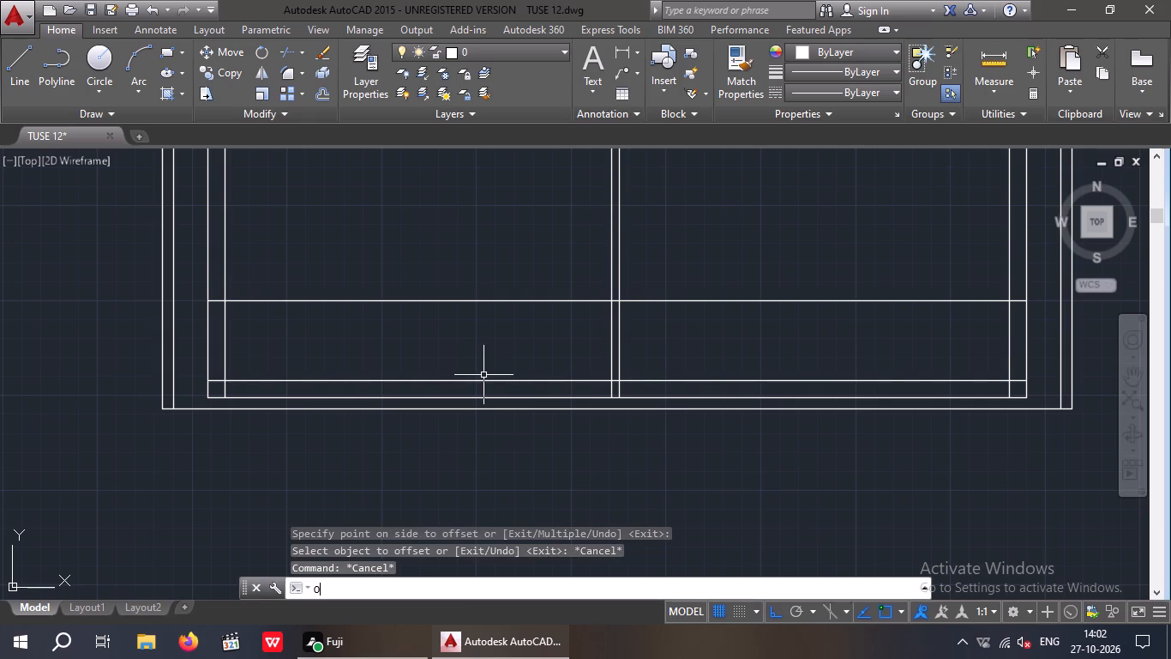
key("Return")
key("4")
key("shift+quotedbl")
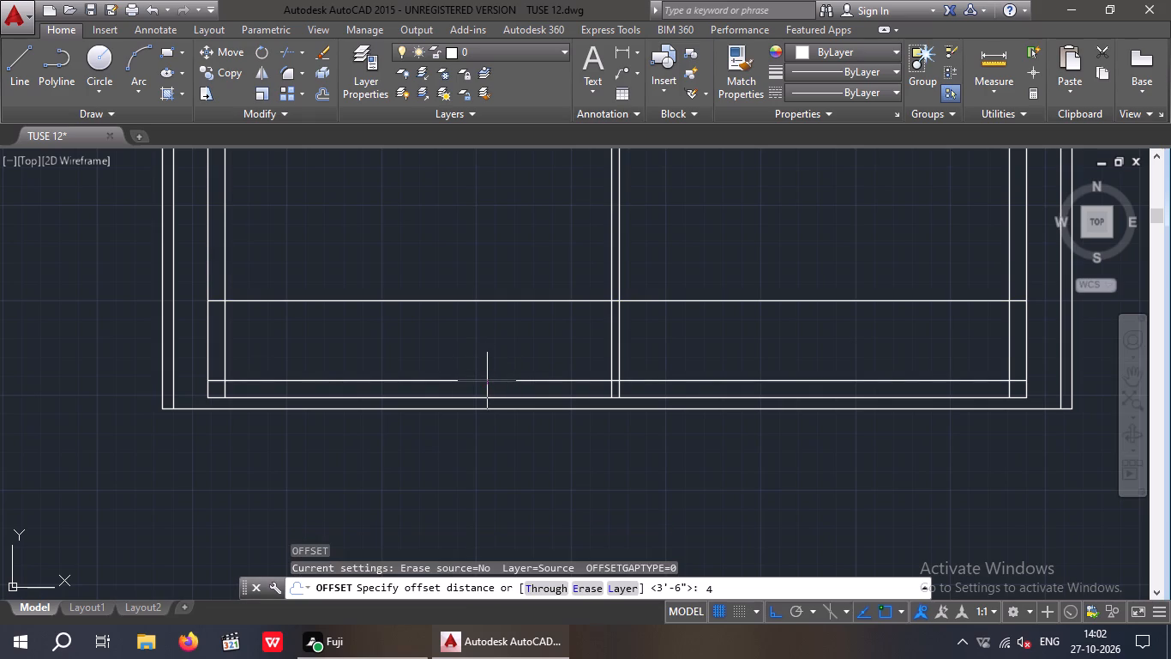
key("Return")
left_click_drag(420, 300, 421, 293)
left_click_drag(421, 281, 422, 291)
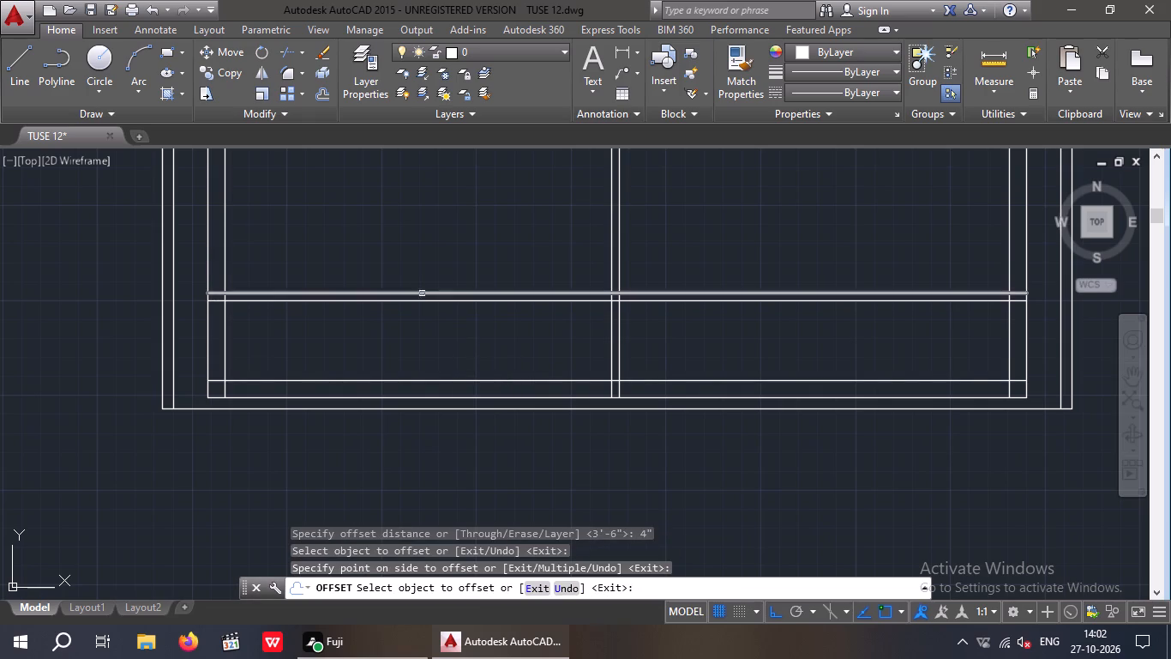
middle_click_drag(447, 306, 459, 350)
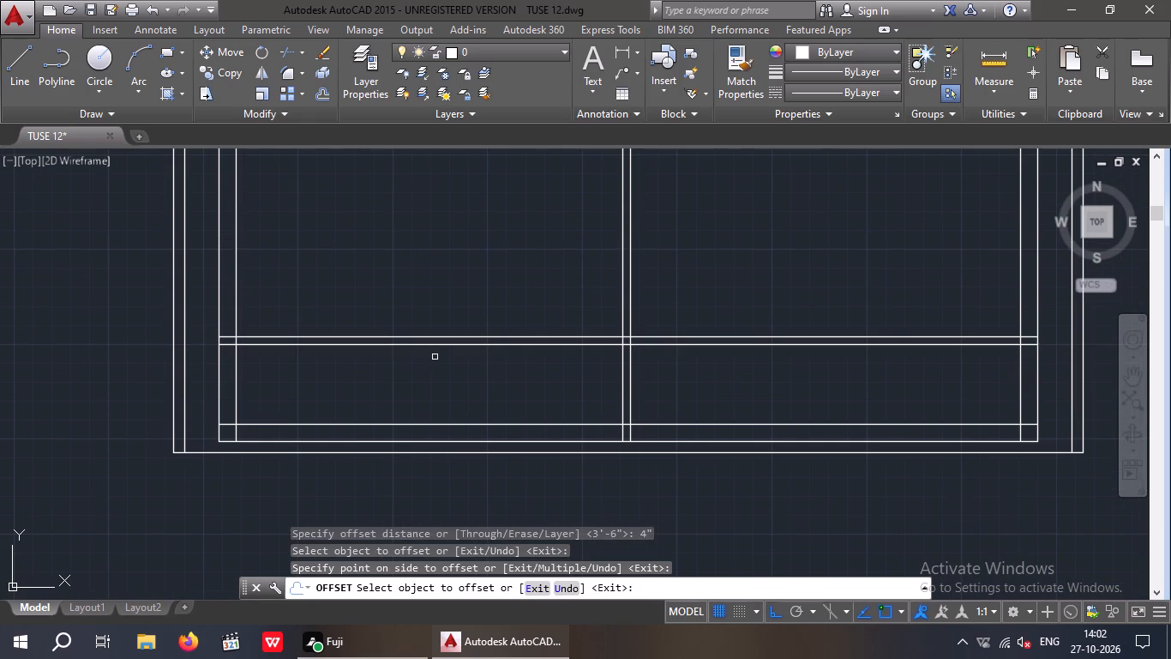
key("Escape")
key("Escape")
key("Escape")
Trim away both lines of the new horizontal partition from the central vertical partition to the right building wall's outer face.
type("TR")
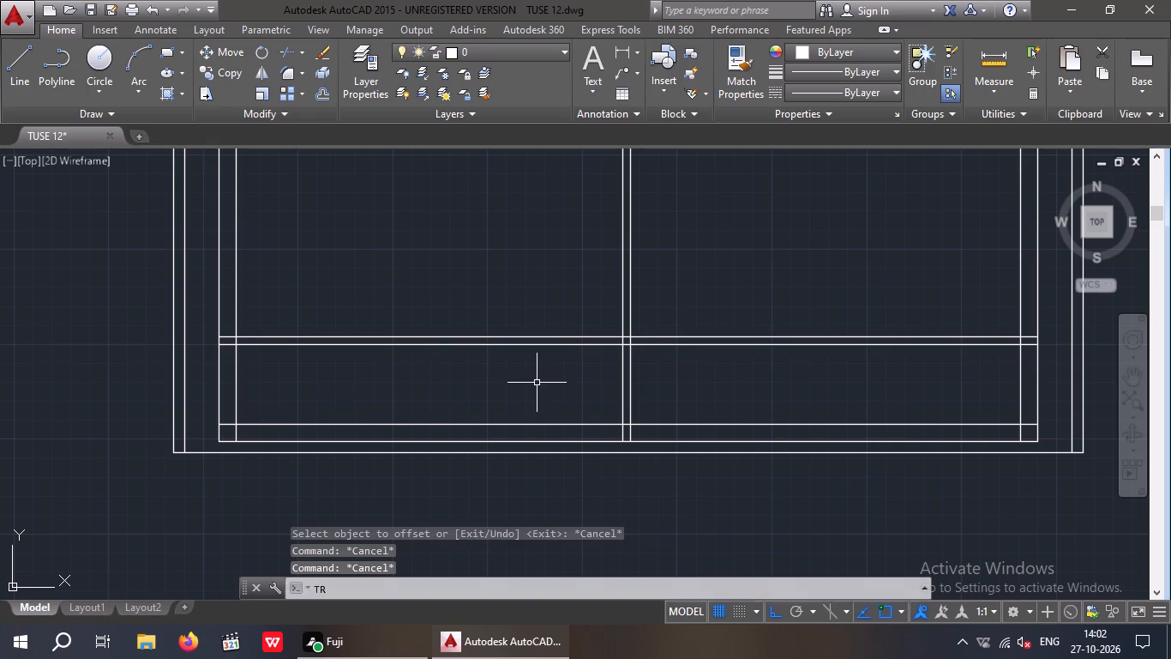
key("space")
key("space")
middle_click_drag(860, 374, 557, 409)
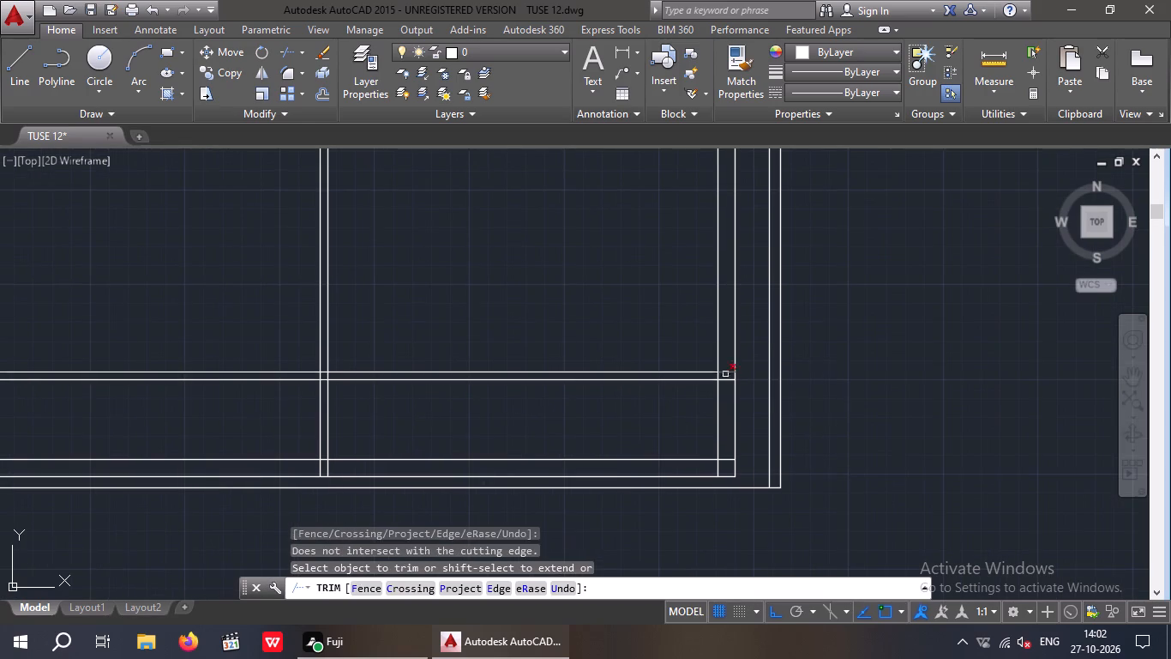
scroll(724, 371, "up", 3)
left_click_drag(743, 453, 730, 406)
left_click(726, 344)
scroll(730, 346, "down", 3)
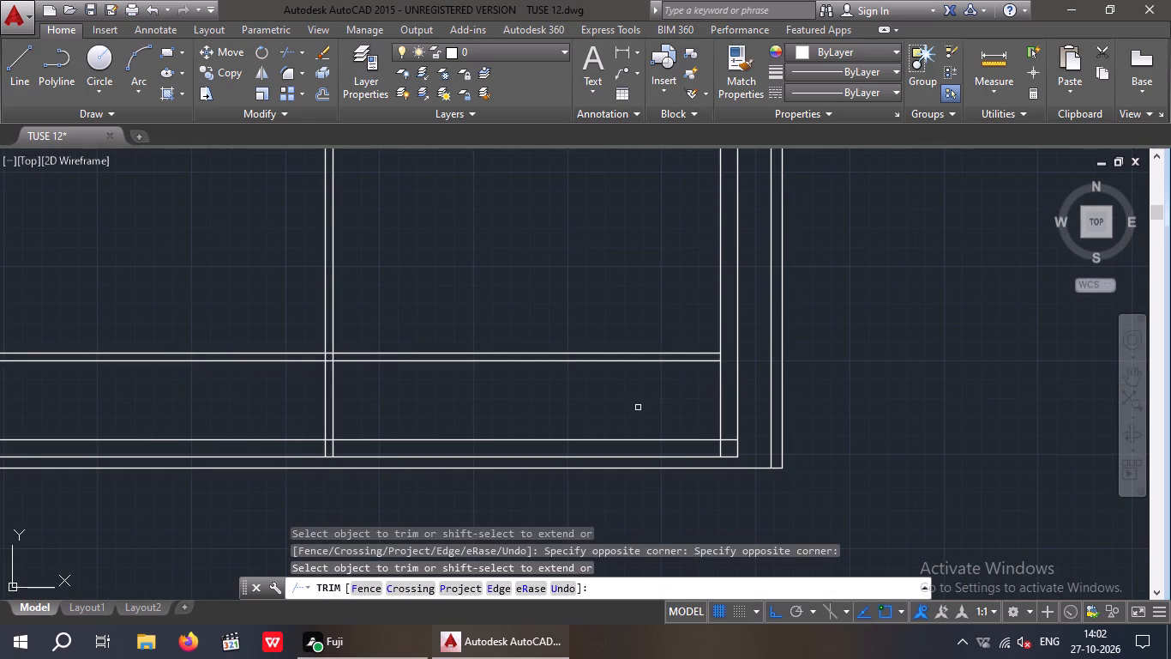
left_click_drag(638, 408, 601, 352)
left_click(564, 274)
Trim away both lines of the central vertical partition below the new horizontal partition, down through the bottom building wall.
middle_click_drag(502, 376, 668, 257)
scroll(495, 326, "up", 3)
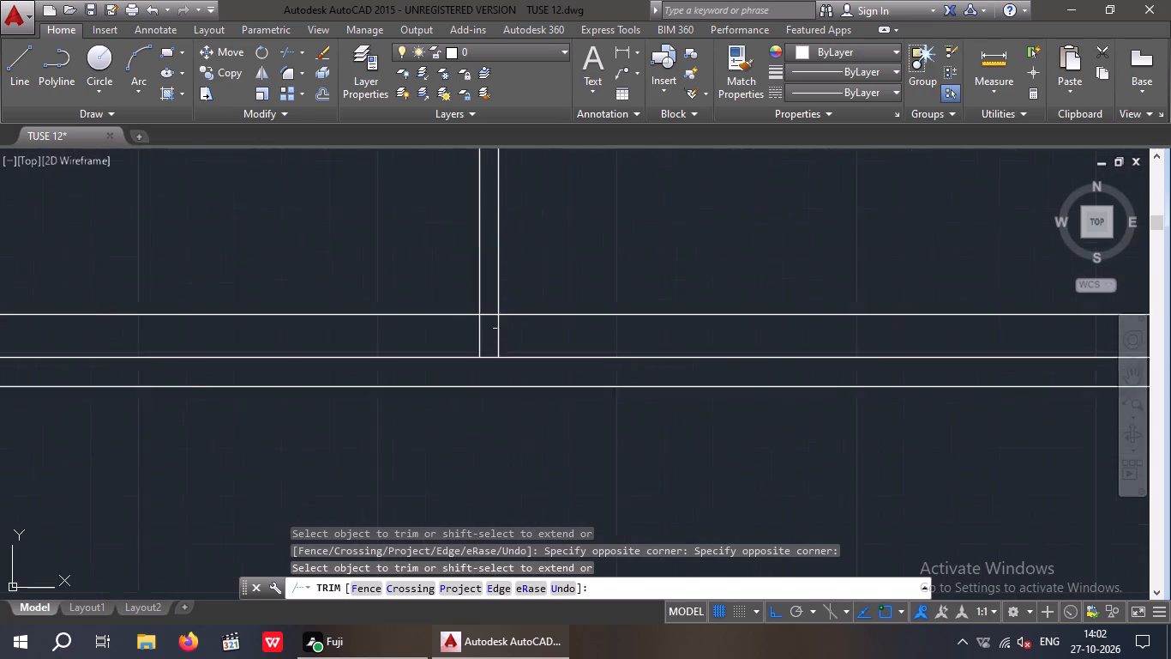
scroll(495, 326, "up", 1)
left_click_drag(542, 332, 399, 371)
left_click_drag(392, 373, 403, 370)
scroll(418, 359, "down", 3)
middle_click_drag(489, 259, 561, 301)
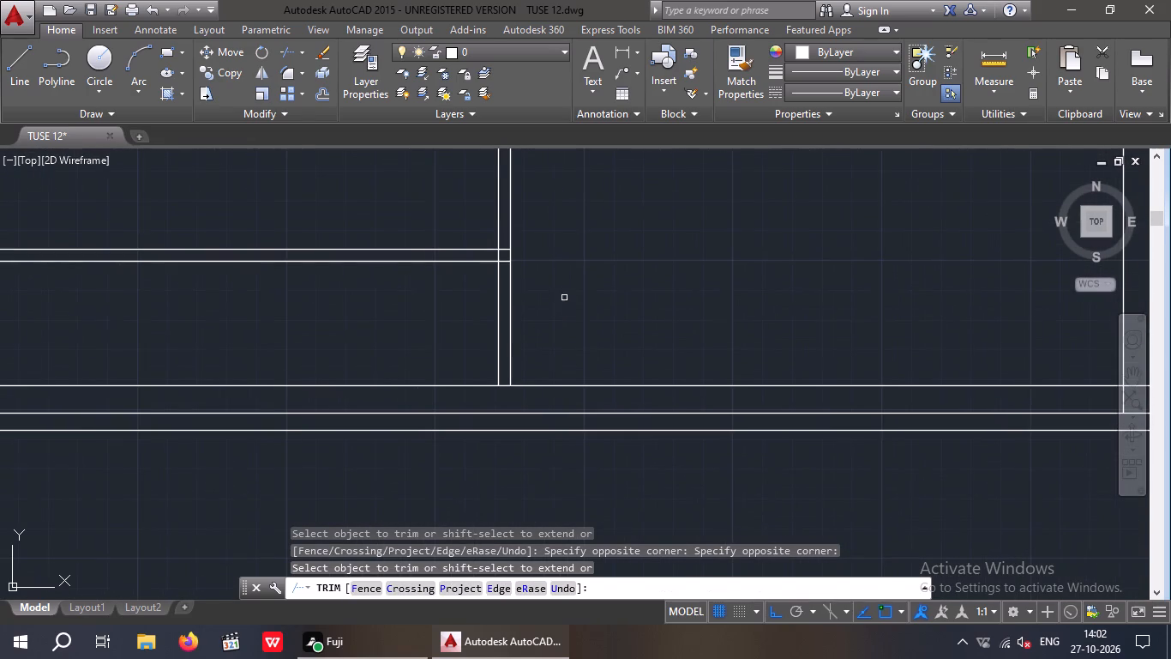
left_click_drag(560, 295, 480, 323)
left_click(465, 323)
middle_click_drag(505, 313, 573, 314)
scroll(564, 316, "down", 3)
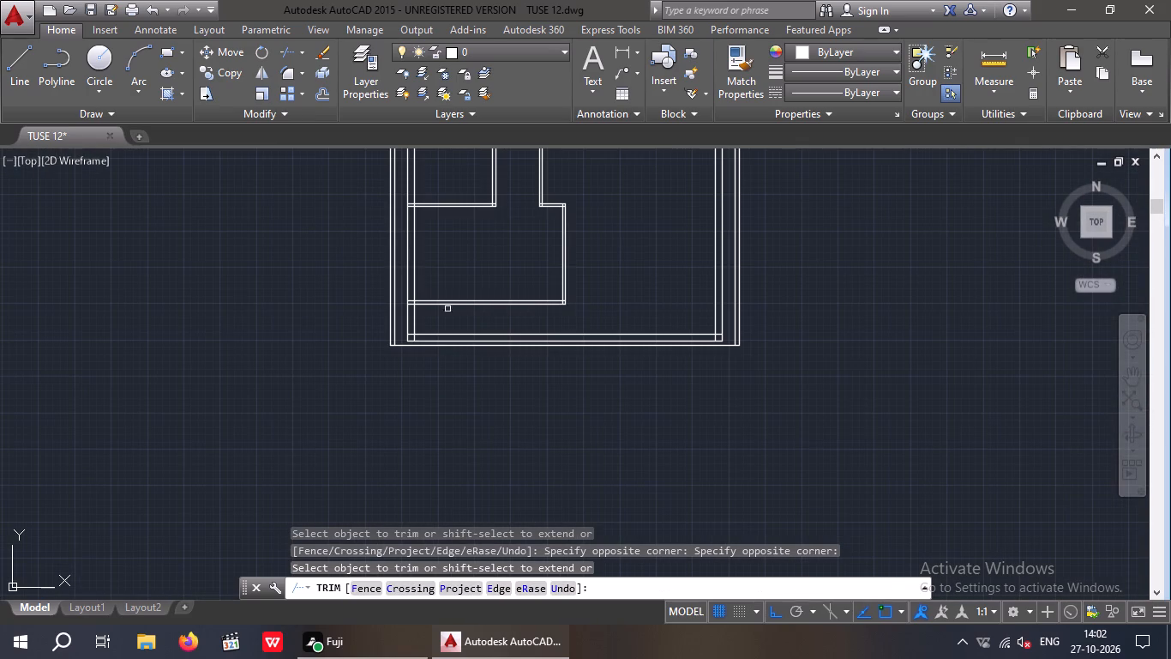
middle_click_drag(616, 311, 558, 406)
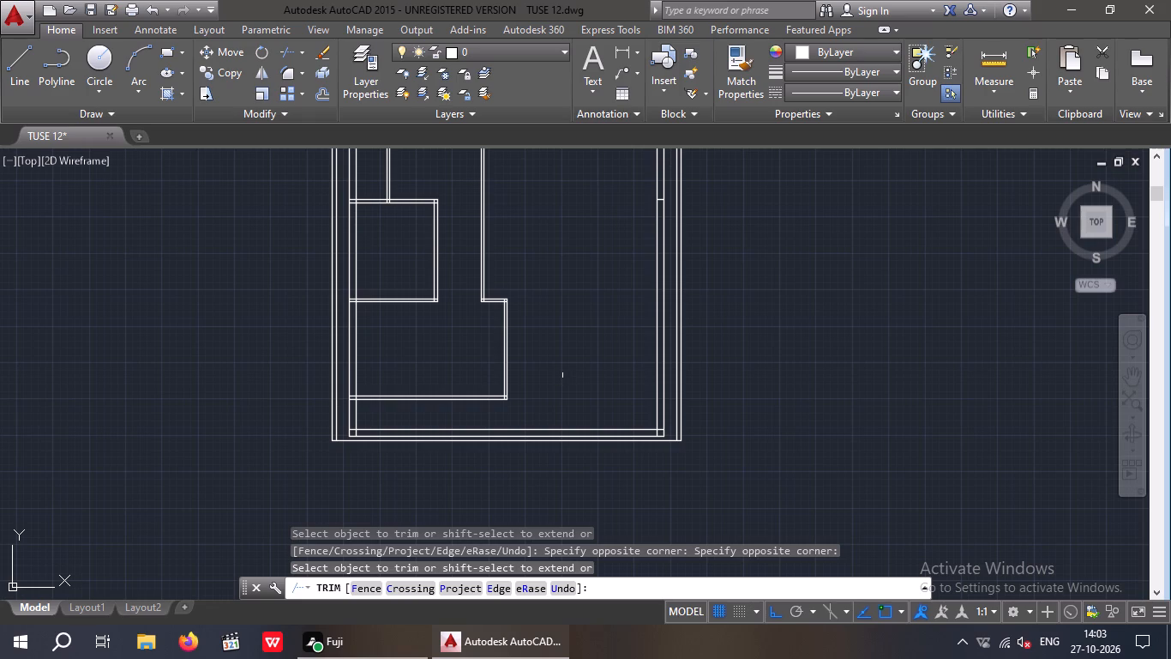
middle_click_drag(569, 359, 557, 455)
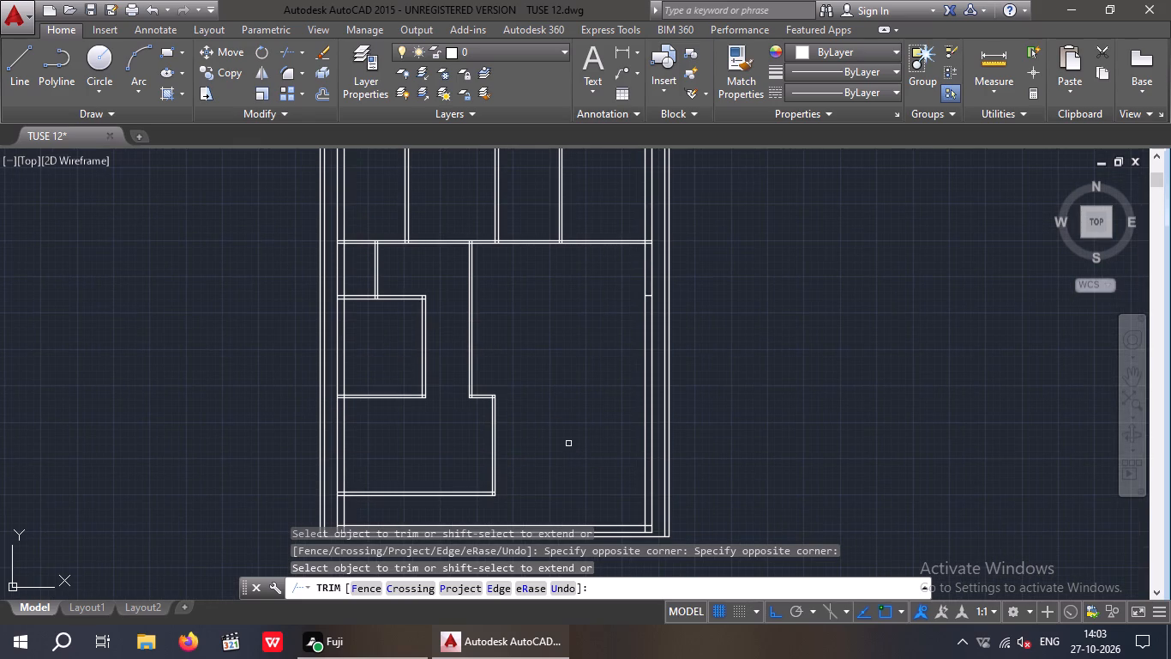
key("Escape")
key("Escape")
Delete the stray short horizontal line crossing the thickness of the right building wall.
scroll(656, 273, "up", 5)
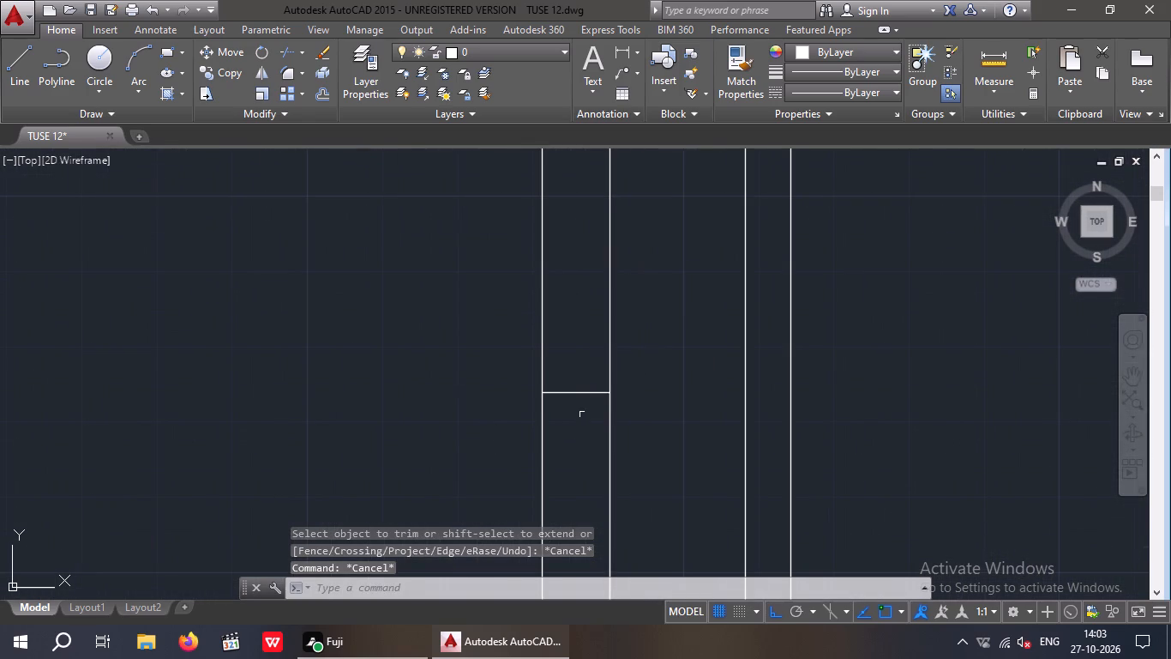
left_click_drag(584, 414, 566, 376)
left_click(564, 343)
key("Delete")
scroll(567, 357, "down", 4)
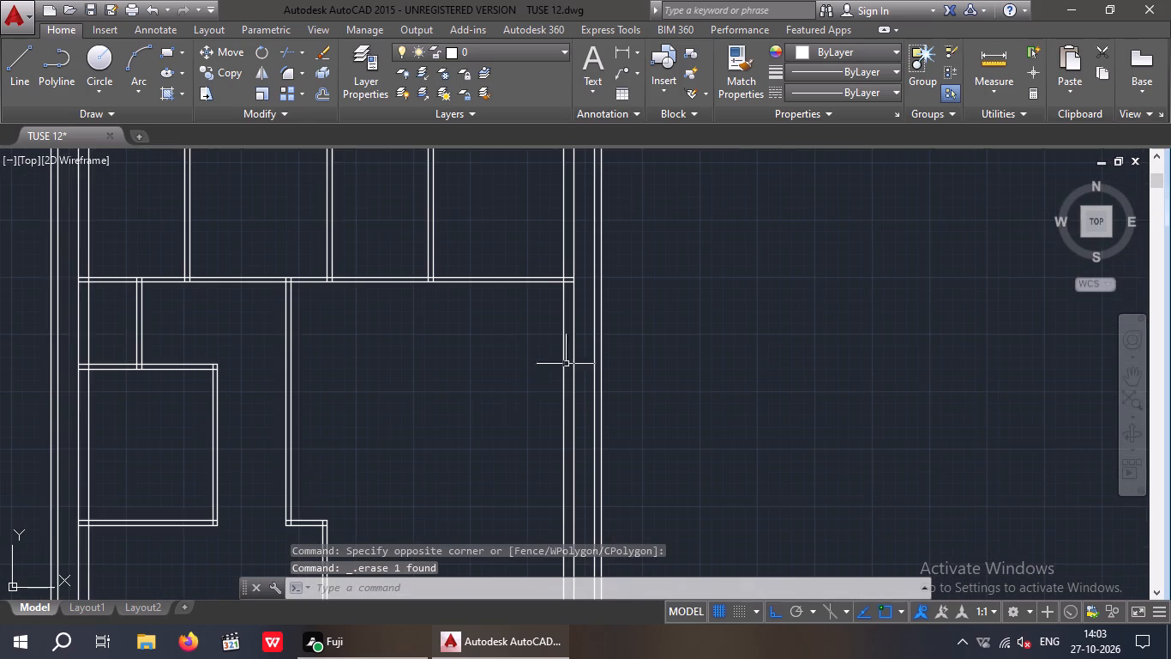
middle_click_drag(489, 411, 519, 462)
key("Escape")
key("Escape")
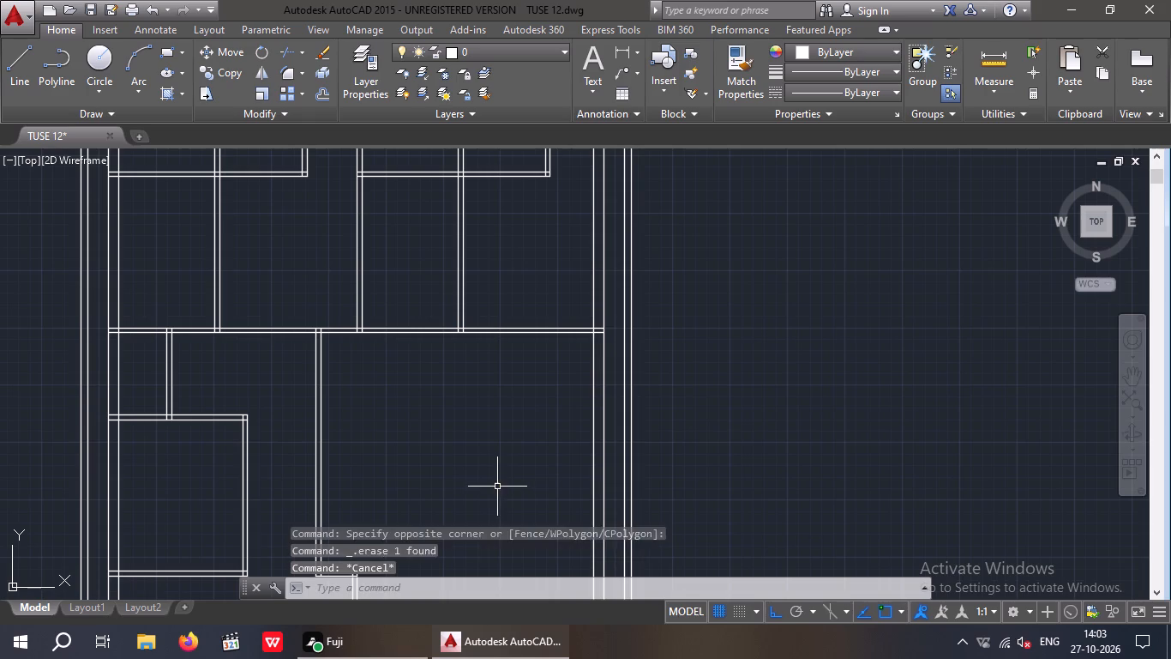
key("Escape")
Offset the inner face of the right building wall 3'9" to the left.
key("o")
key("Return")
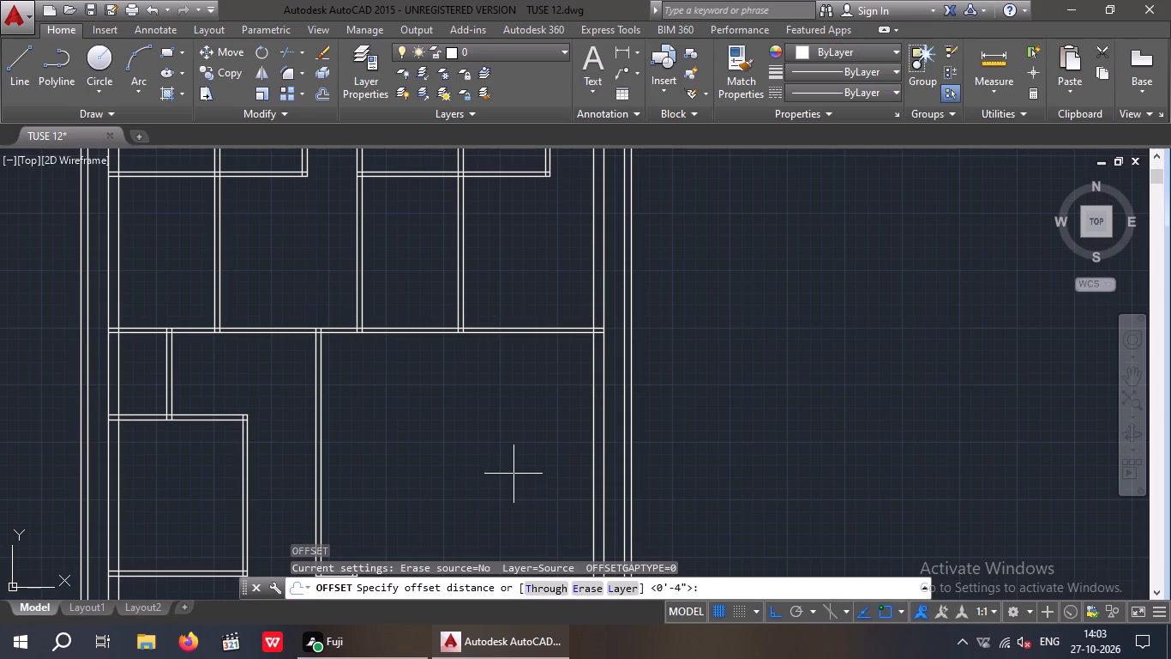
key("3")
key("apostrophe")
key("9")
key("shift+quotedbl")
key("Return")
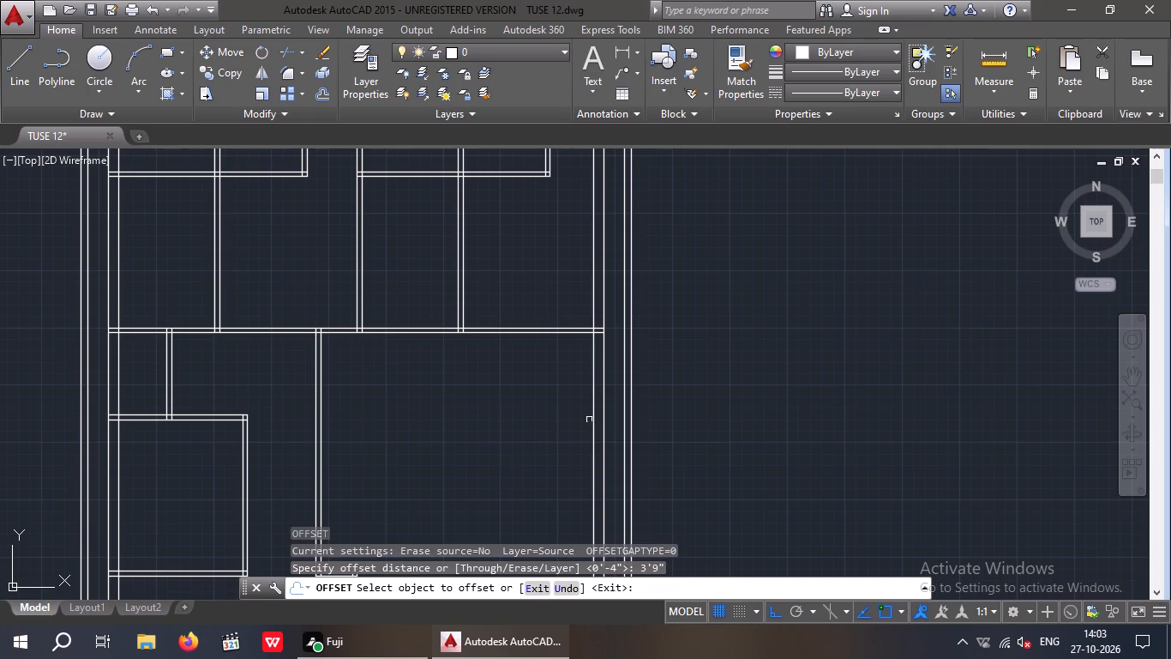
left_click_drag(592, 416, 548, 429)
left_click(493, 441)
key("Escape")
key("Escape")
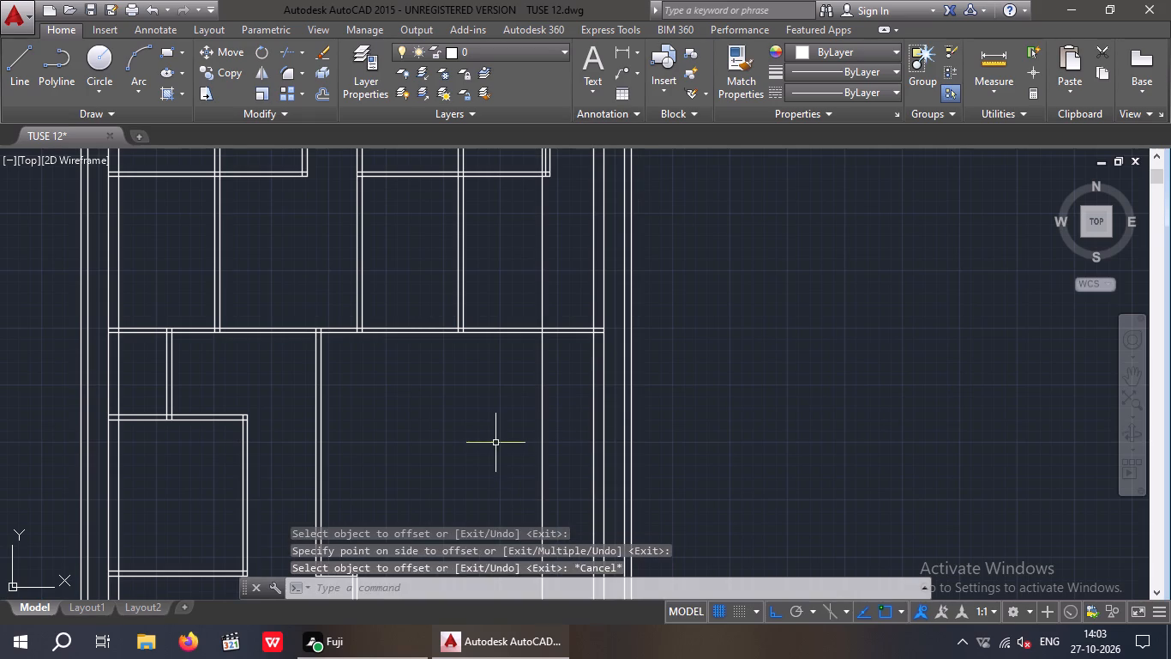
Offset the new vertical line near the right building wall 4" to the left to form a partition.
key("o")
key("Return")
key("4")
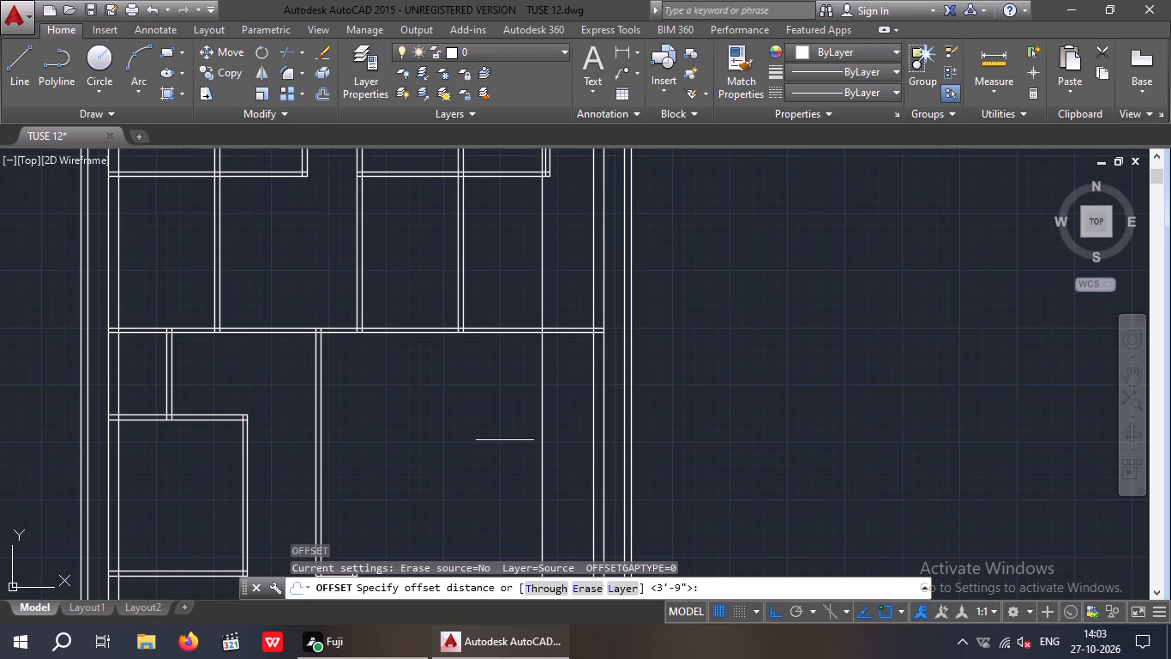
key("shift+quotedbl")
key("Return")
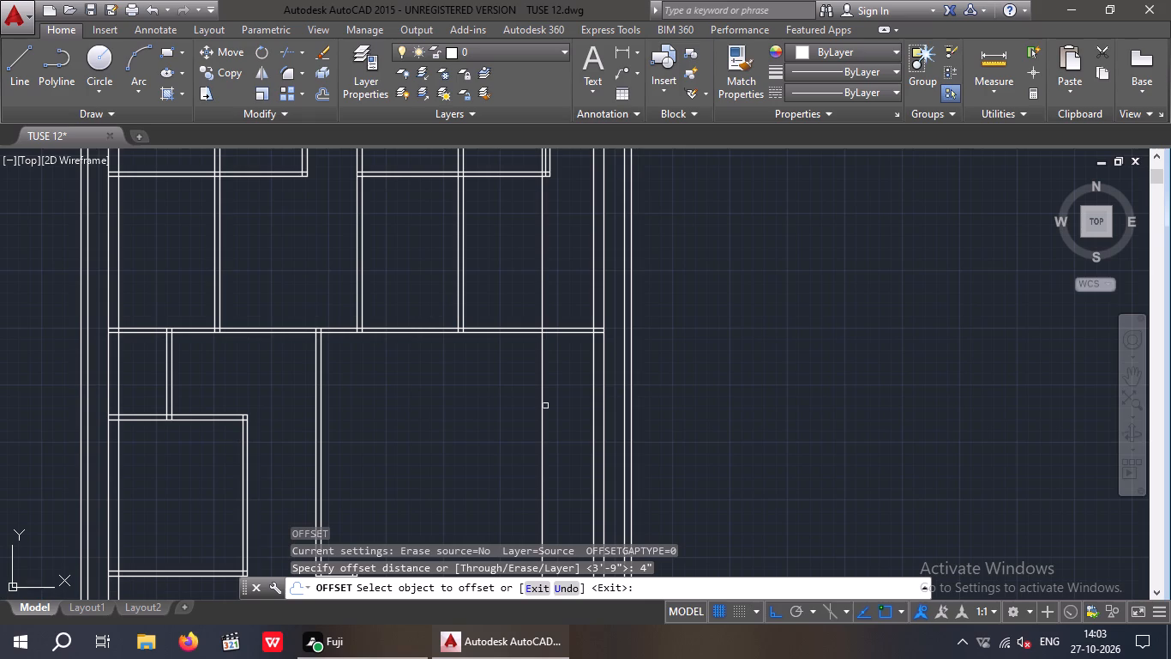
left_click_drag(541, 408, 530, 414)
left_click(520, 419)
key("Escape")
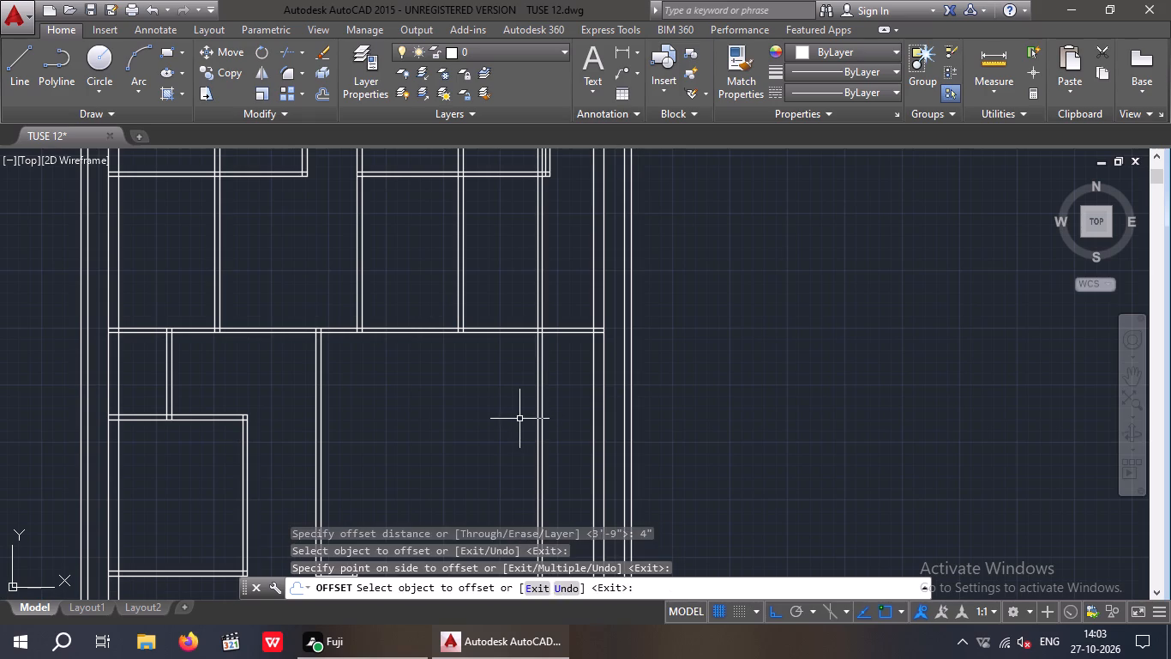
key("Escape")
key("Escape")
Trim away both lines of the new vertical partition above the lower line of the long horizontal partition.
type("TR")
key("space")
key("space")
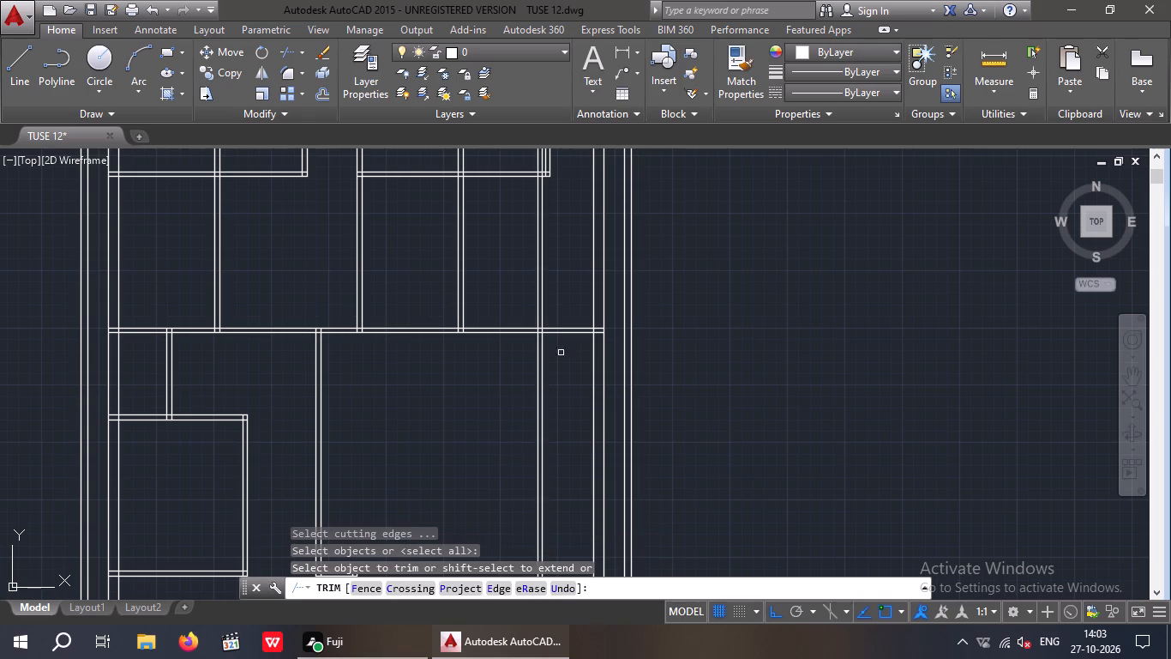
scroll(561, 329, "up", 5)
middle_click_drag(342, 362, 471, 305)
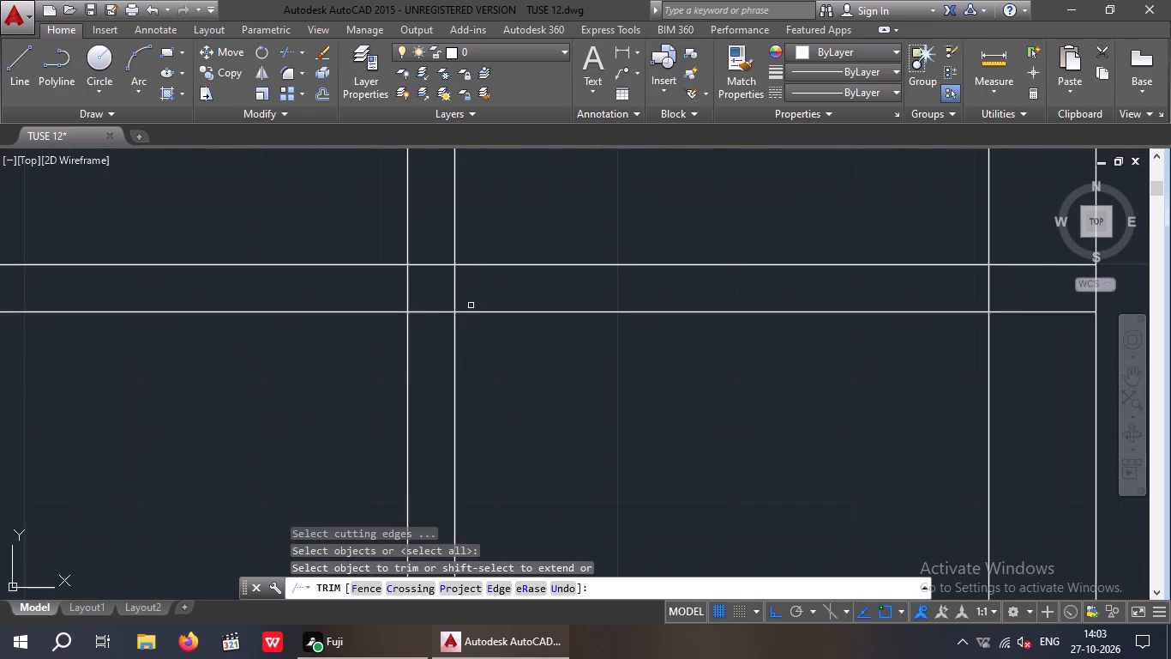
scroll(439, 305, "up", 2)
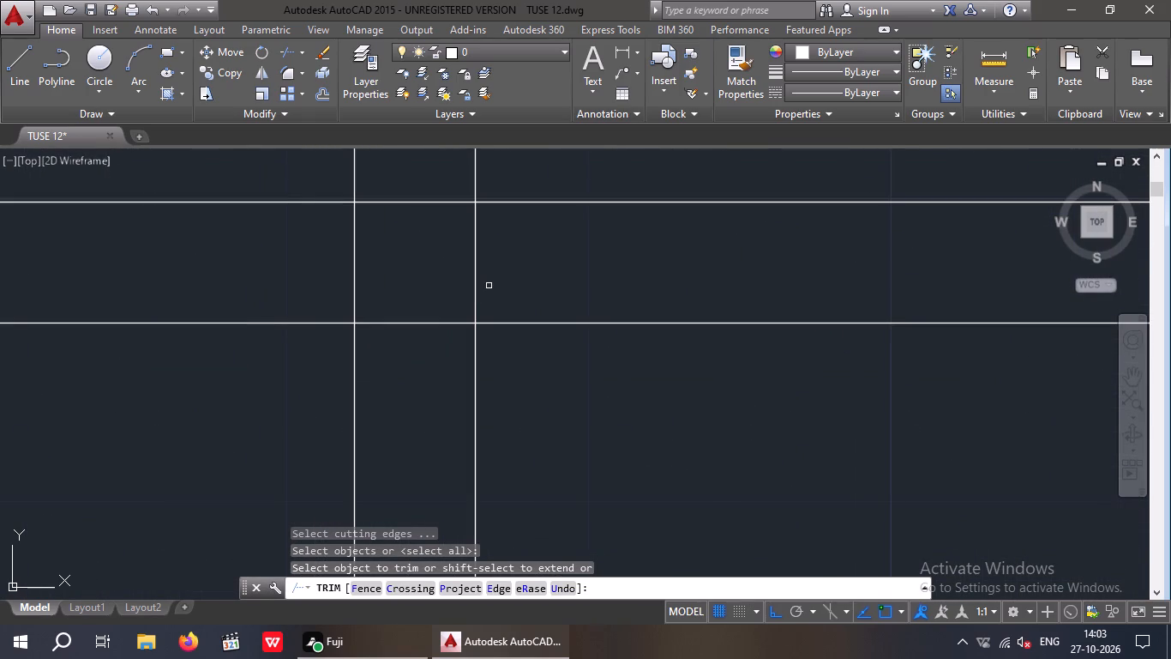
middle_click_drag(489, 285, 528, 296)
scroll(513, 299, "up", 1)
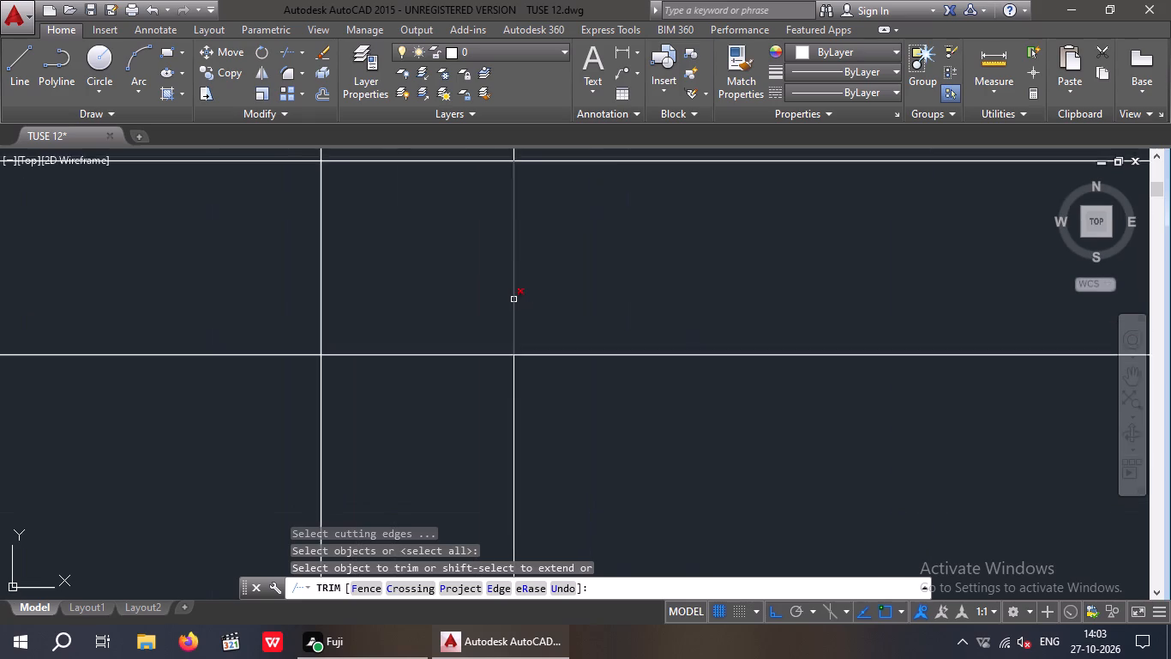
scroll(513, 299, "up", 1)
left_click_drag(556, 257, 208, 325)
left_click_drag(110, 323, 124, 324)
scroll(184, 307, "down", 4)
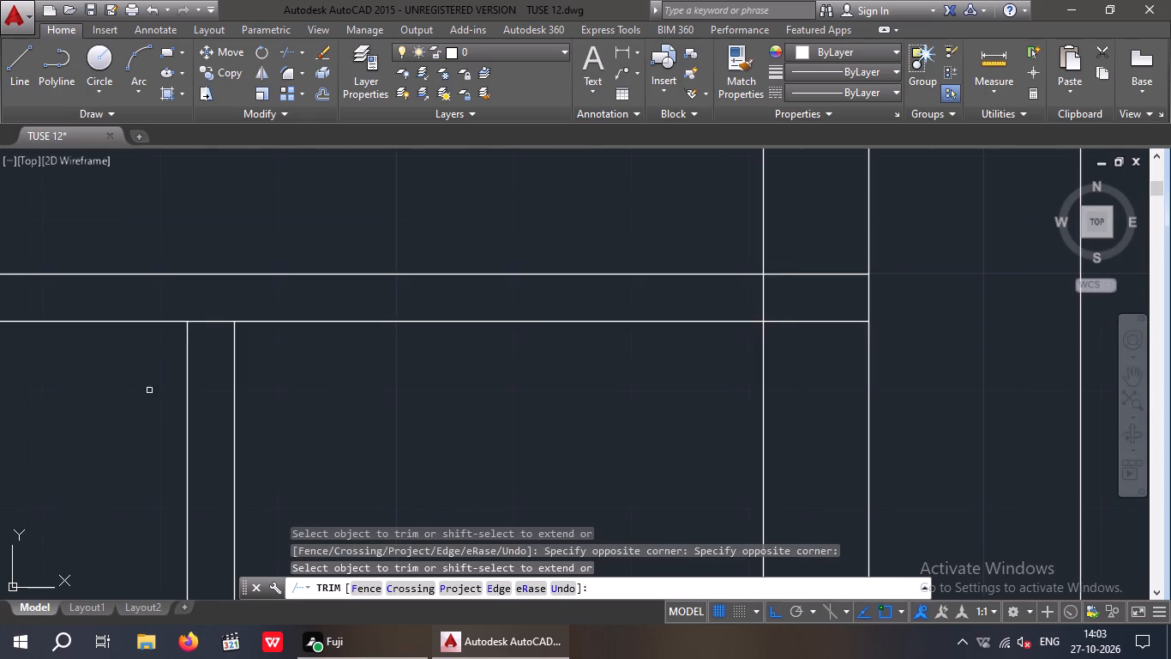
middle_click_drag(150, 392, 260, 379)
scroll(351, 426, "down", 4)
middle_click_drag(303, 459, 373, 380)
middle_click_drag(356, 424, 363, 368)
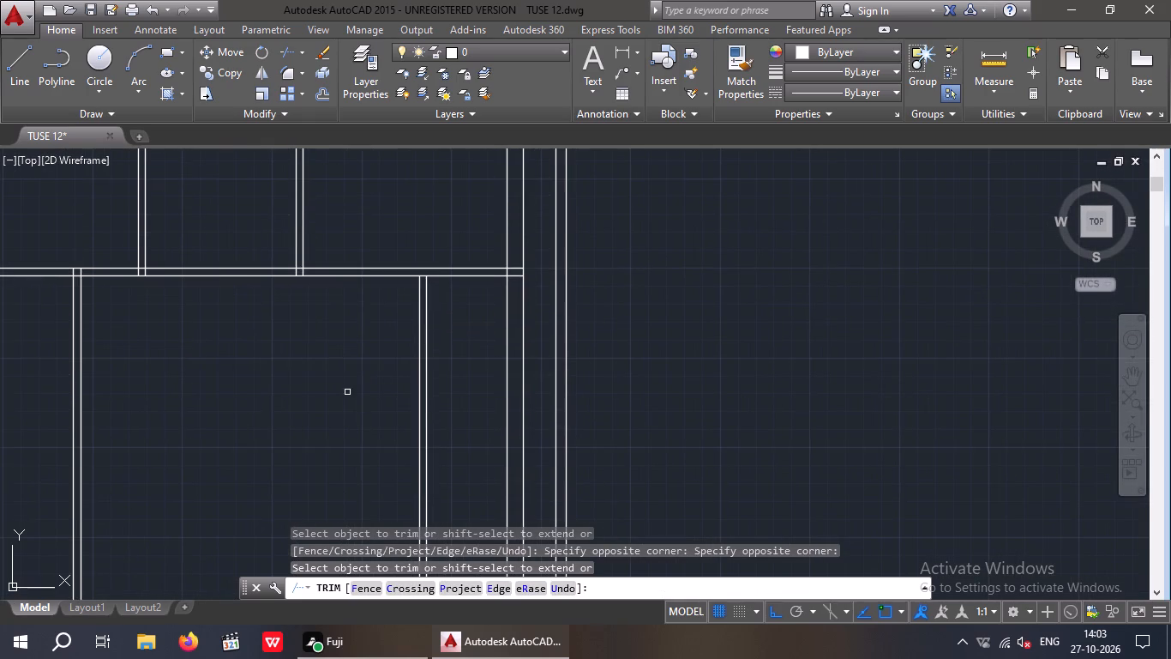
key("Escape")
key("Escape")
key("Escape")
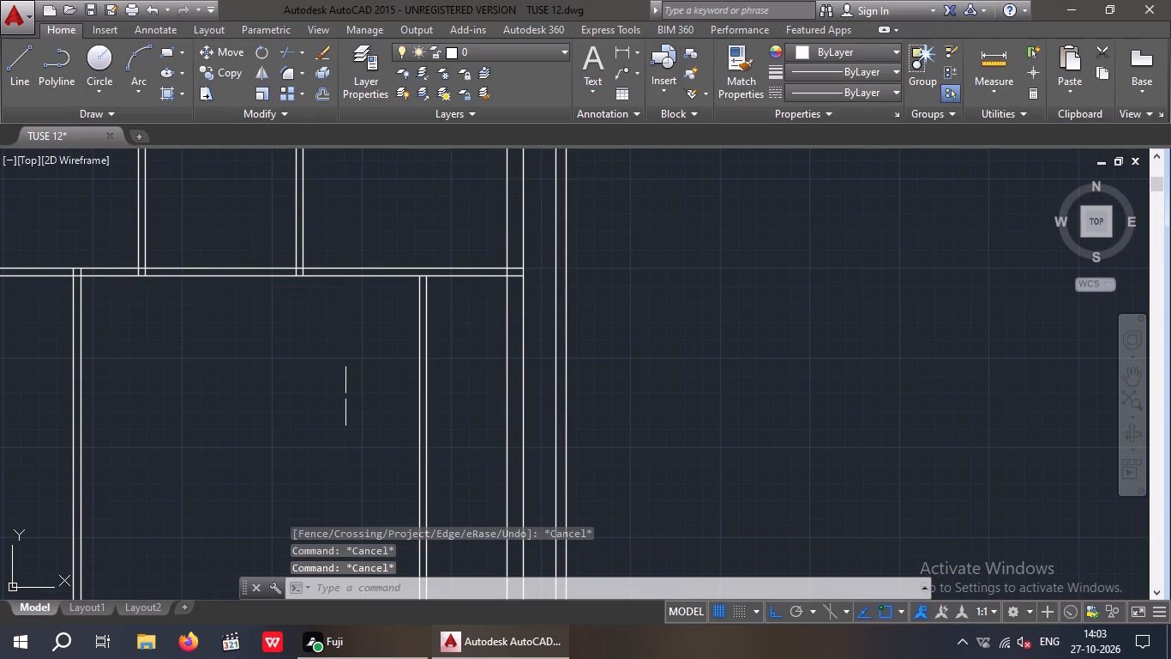
Offset the lower line of the long horizontal partition 6' downward.
key("o")
key("Return")
key("6")
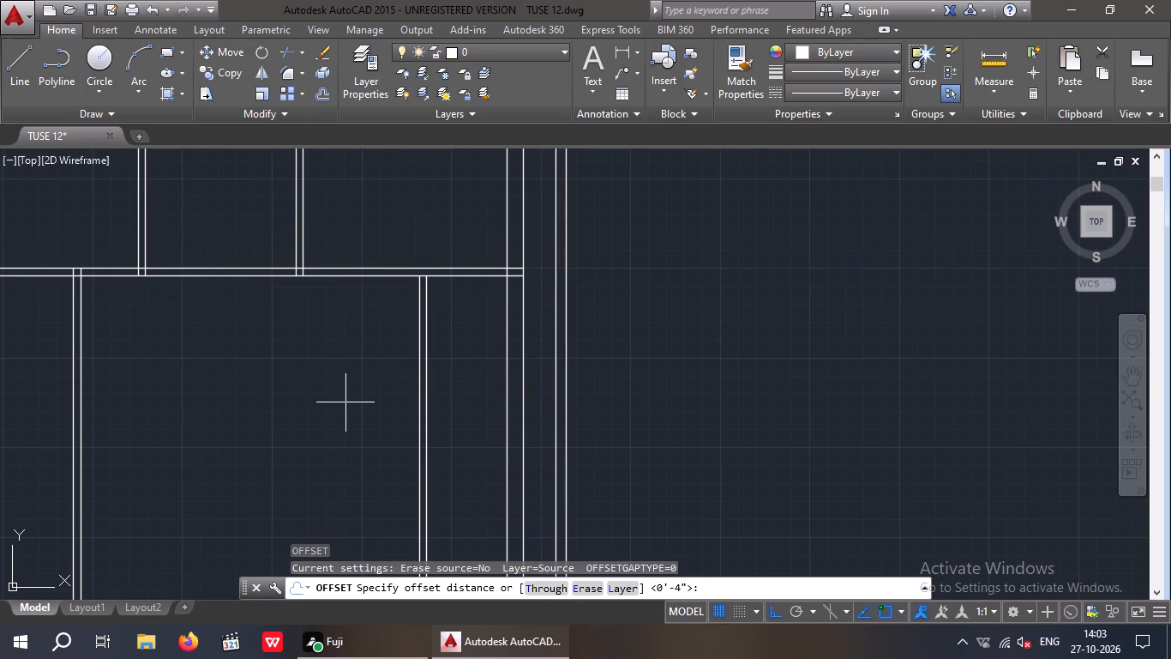
key("apostrophe")
key("Return")
scroll(458, 284, "up", 2)
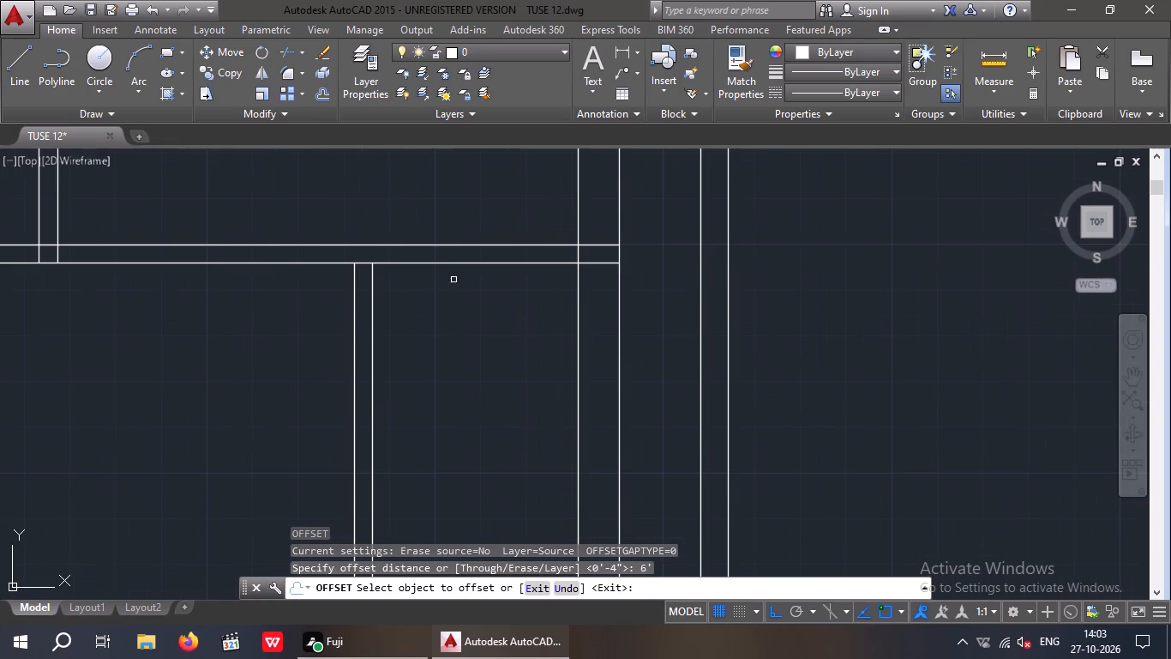
left_click_drag(450, 264, 450, 278)
left_click(449, 344)
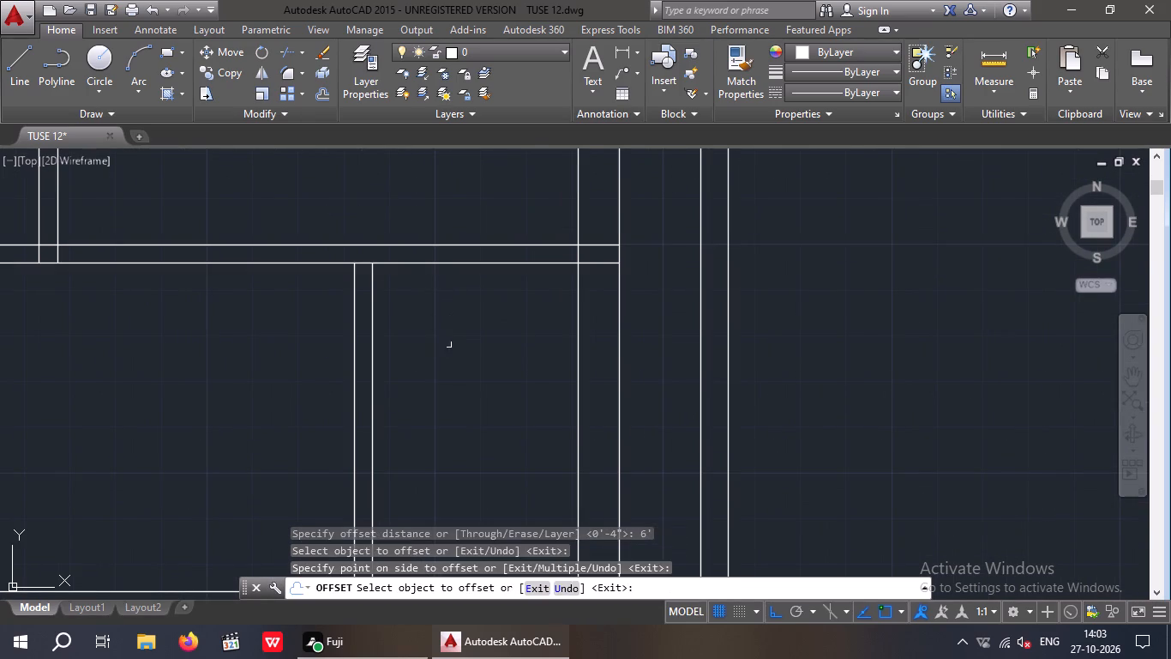
scroll(444, 326, "down", 1)
middle_click_drag(444, 301, 457, 205)
middle_click_drag(466, 329, 472, 302)
key("Escape")
key("Escape")
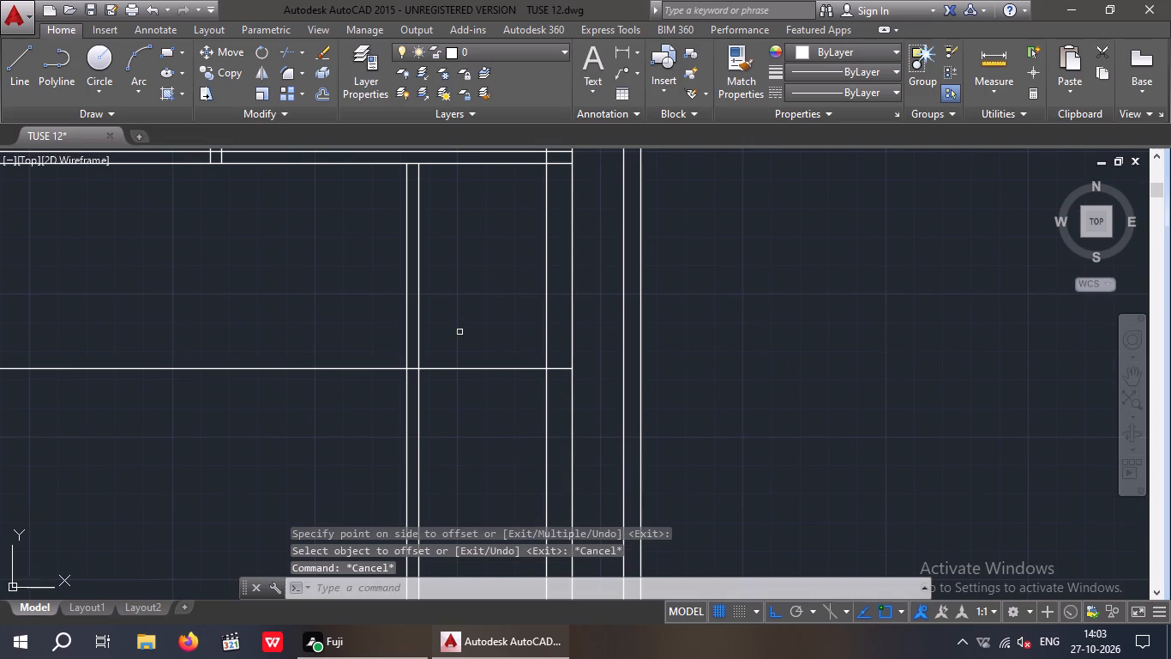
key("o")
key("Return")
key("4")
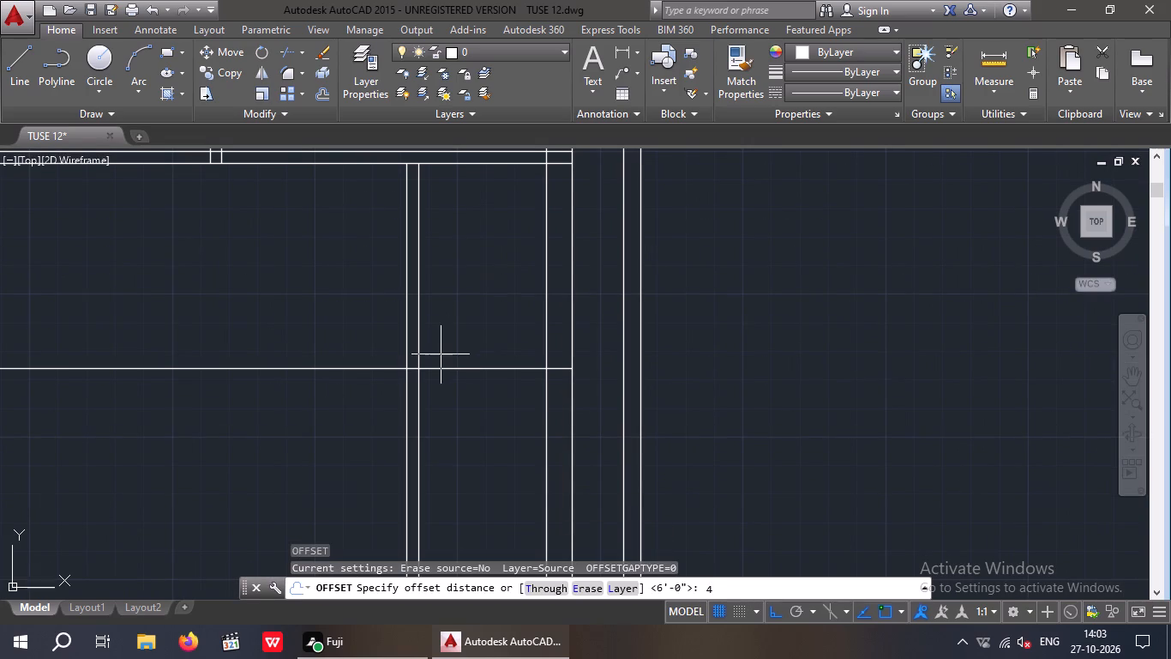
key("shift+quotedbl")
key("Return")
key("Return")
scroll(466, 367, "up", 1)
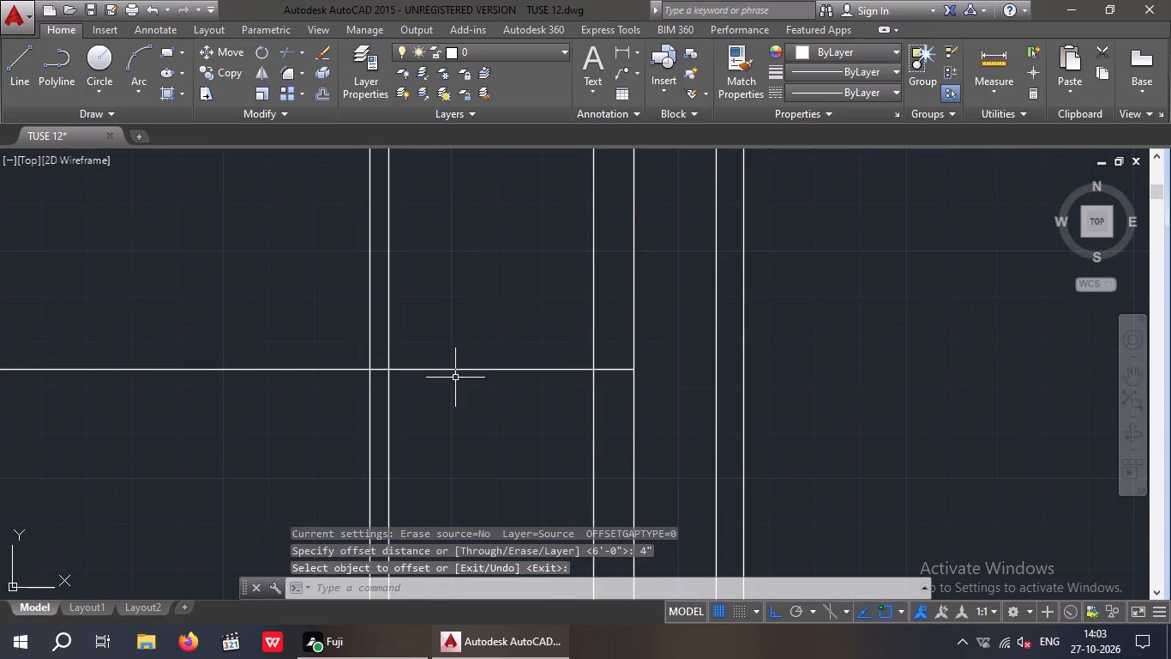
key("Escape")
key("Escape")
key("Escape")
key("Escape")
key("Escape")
Offset the new horizontal line 4" downward to form a partition.
key("o")
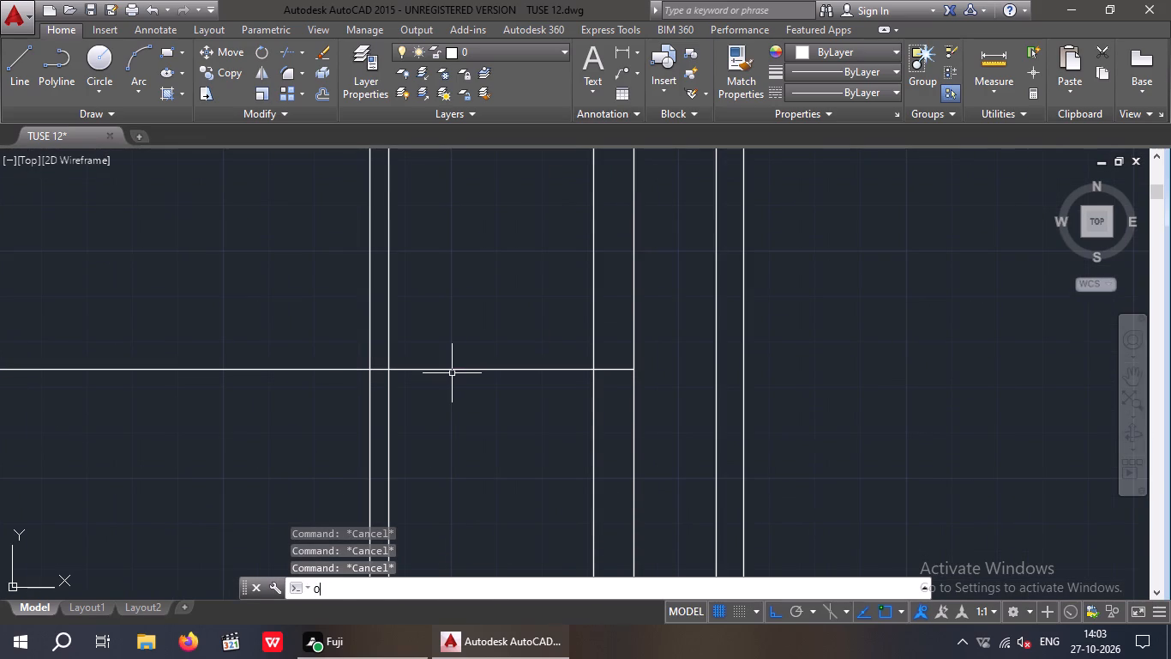
key("Return")
key("4")
key("shift+quotedbl")
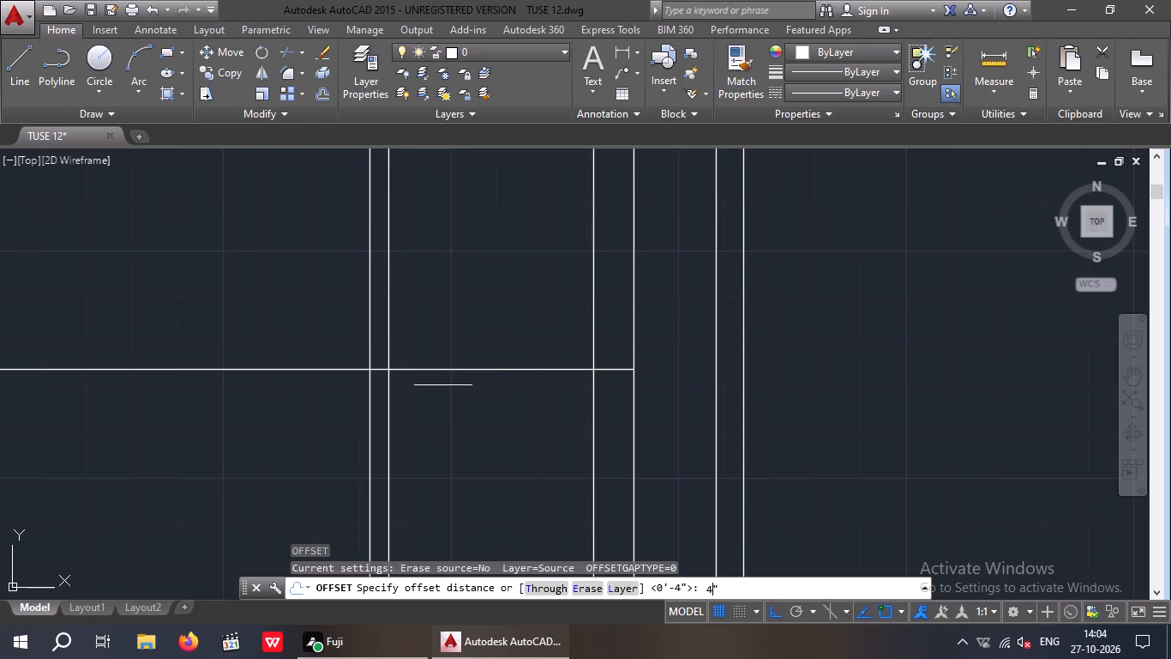
key("Return")
left_click_drag(450, 370, 450, 380)
left_click(453, 402)
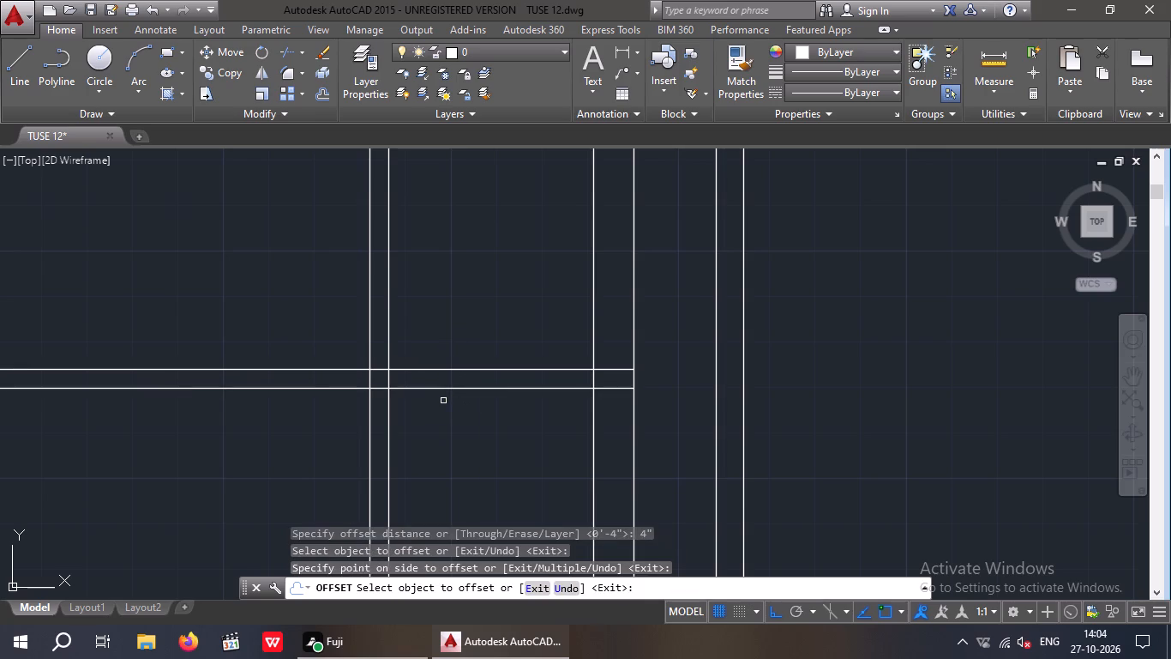
key("Escape")
key("Escape")
key("Escape")
Trim away both lines of the new horizontal partition to the left of the new vertical partition near the right wall.
key("t")
type("R")
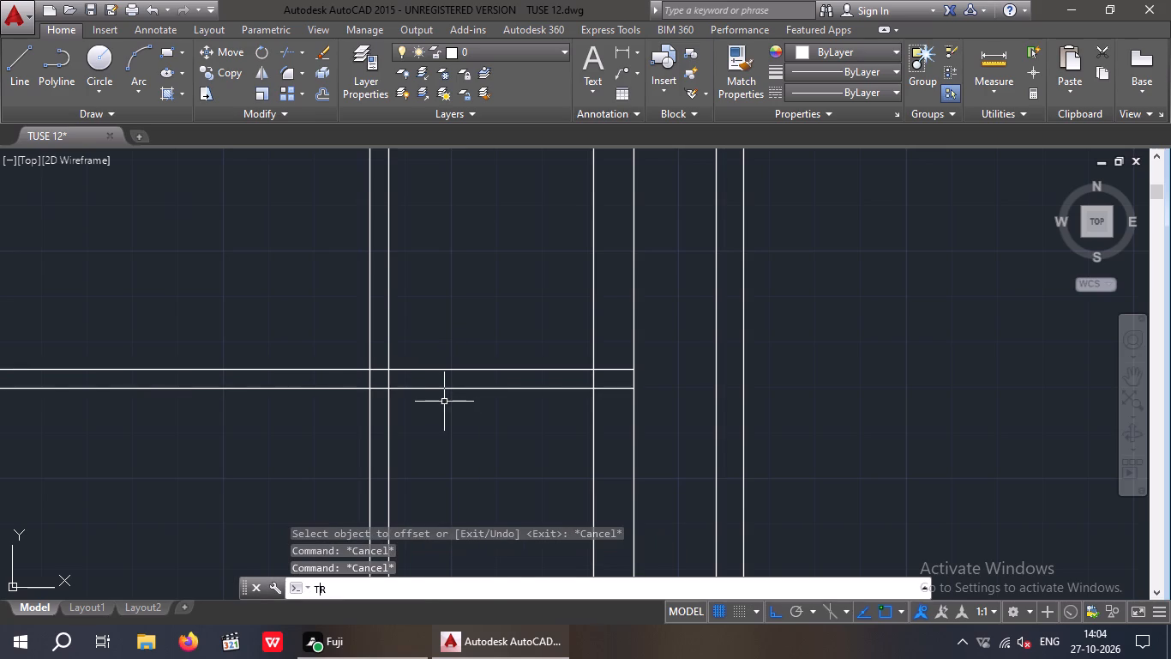
key("space")
key("space")
scroll(343, 405, "up", 3)
left_click_drag(349, 399, 319, 336)
left_click_drag(296, 242, 297, 256)
scroll(301, 305, "down", 4)
middle_click_drag(312, 340, 303, 425)
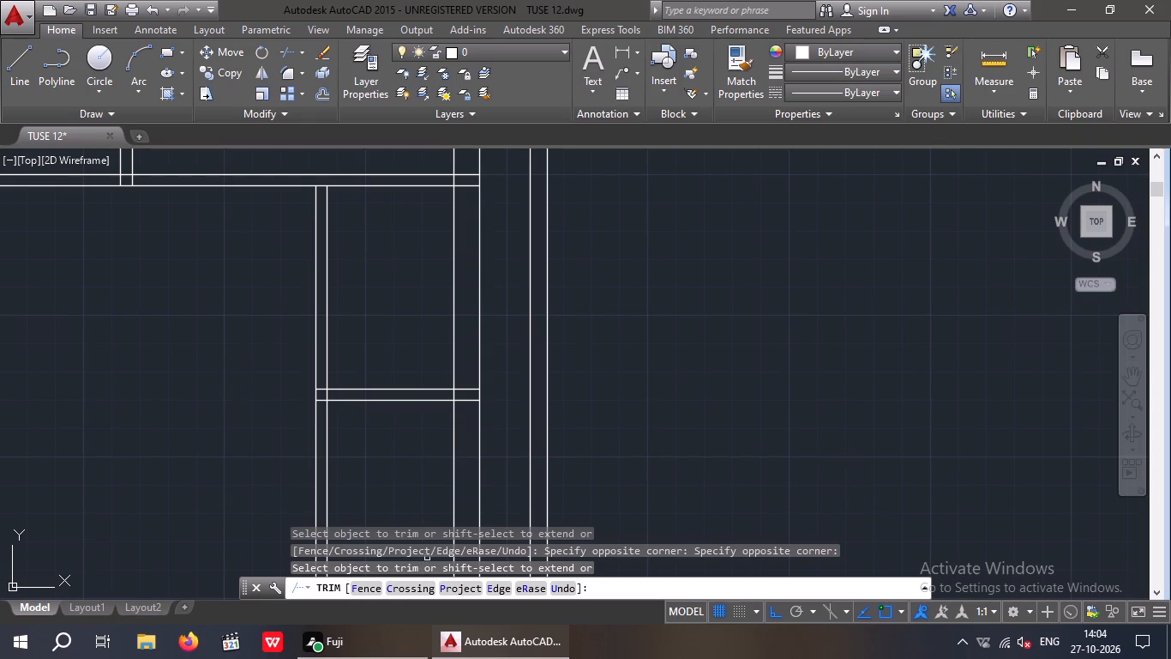
key("Escape")
key("Escape")
key("Escape")
Offset the lower line of the long horizontal partition 18' downward.
middle_click_drag(436, 452, 453, 445)
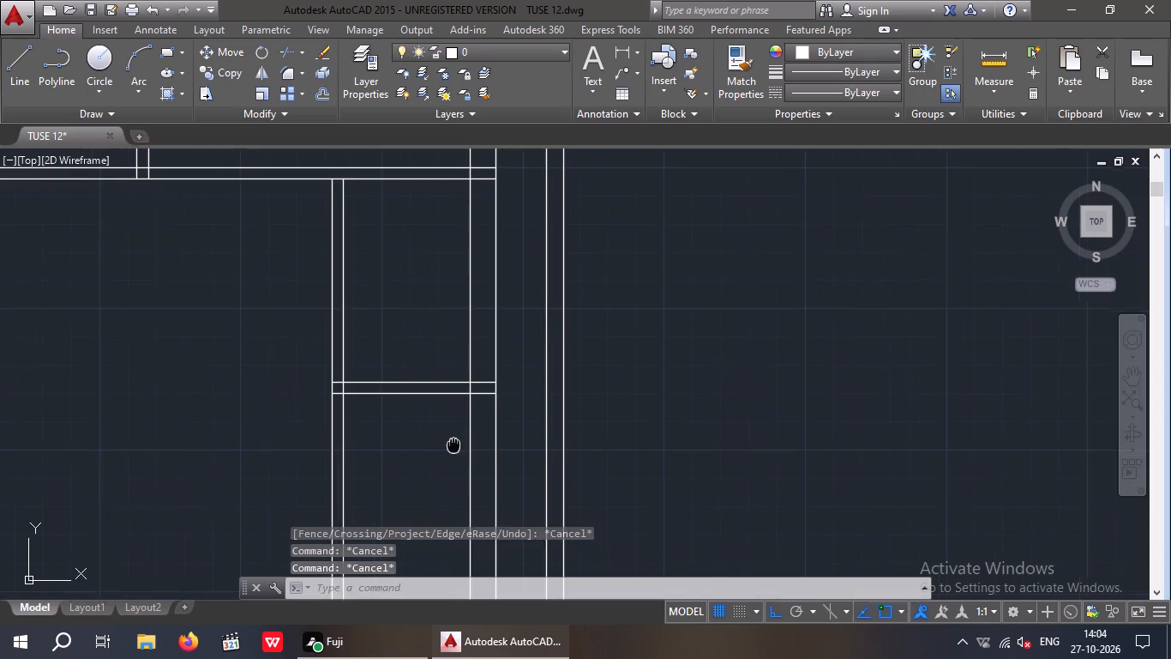
middle_click_drag(453, 445, 455, 444)
scroll(454, 444, "down", 2)
middle_click_drag(442, 451, 492, 432)
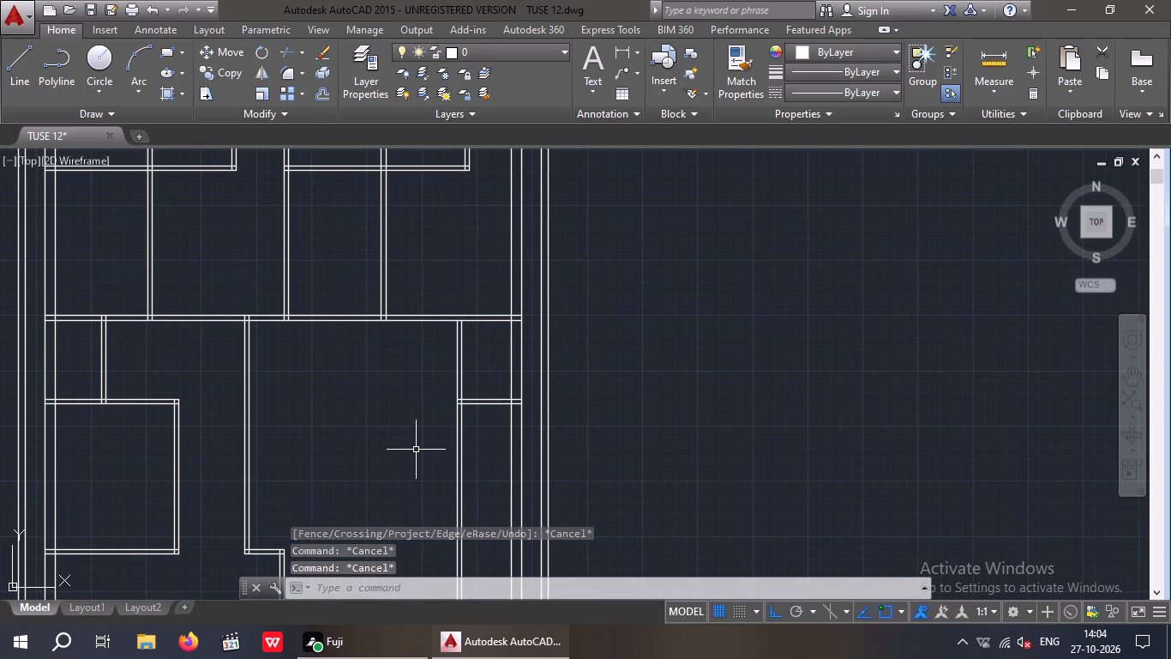
key("o")
key("Return")
key("1")
key("8")
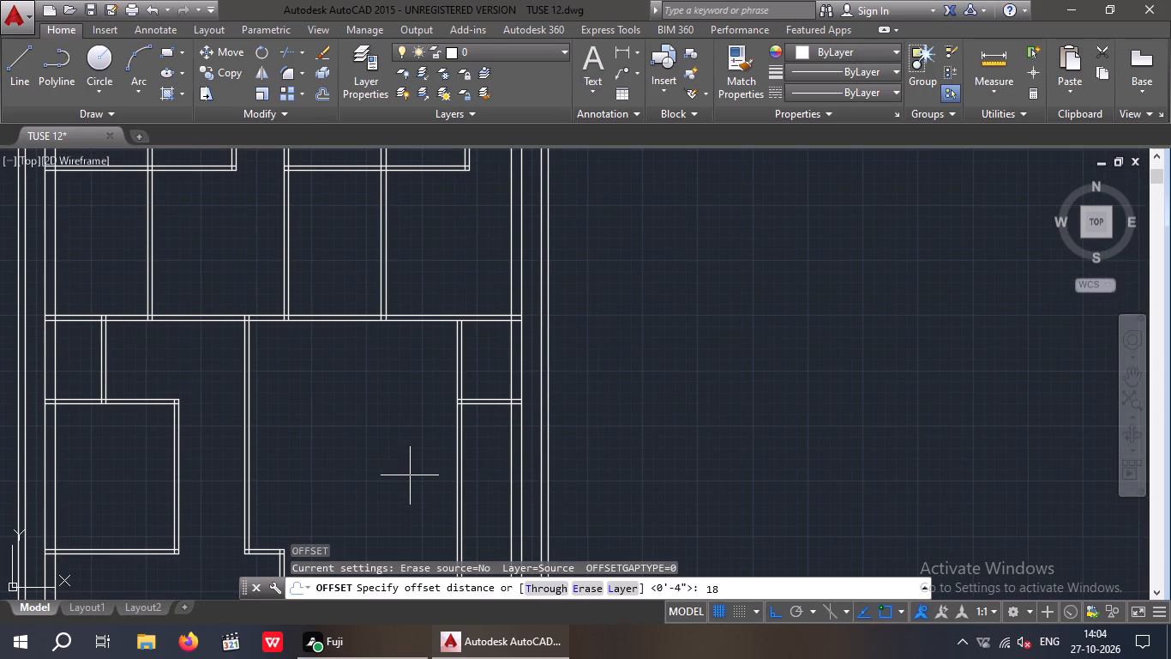
key("apostrophe")
key("Return")
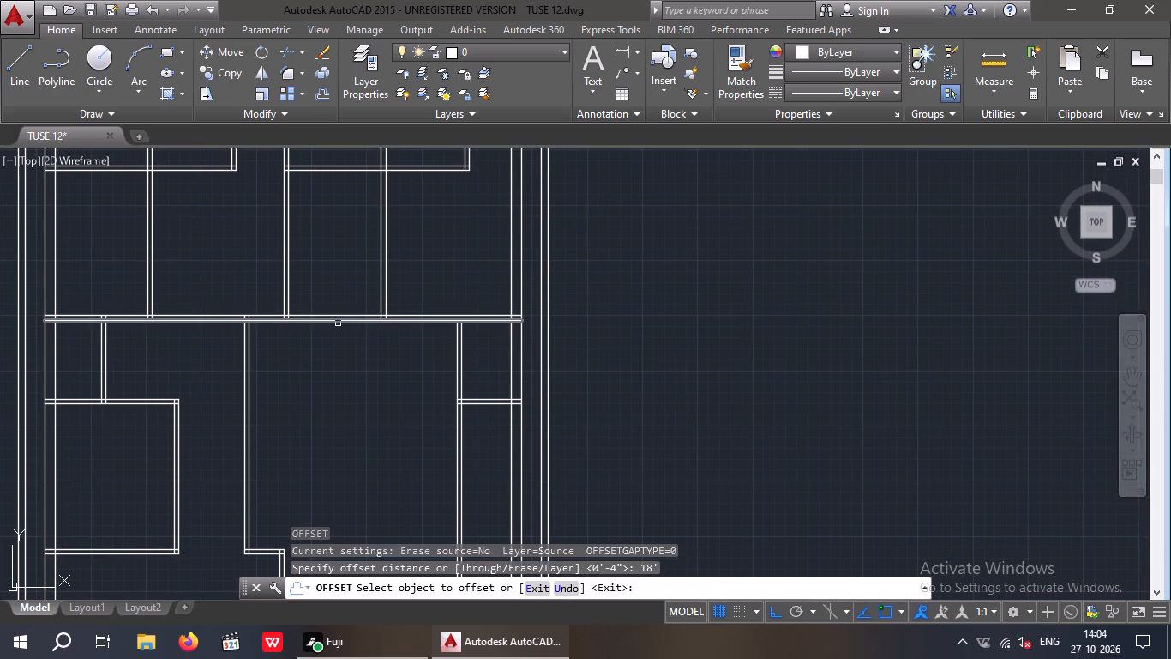
left_click_drag(338, 322, 343, 346)
middle_click_drag(359, 439, 369, 369)
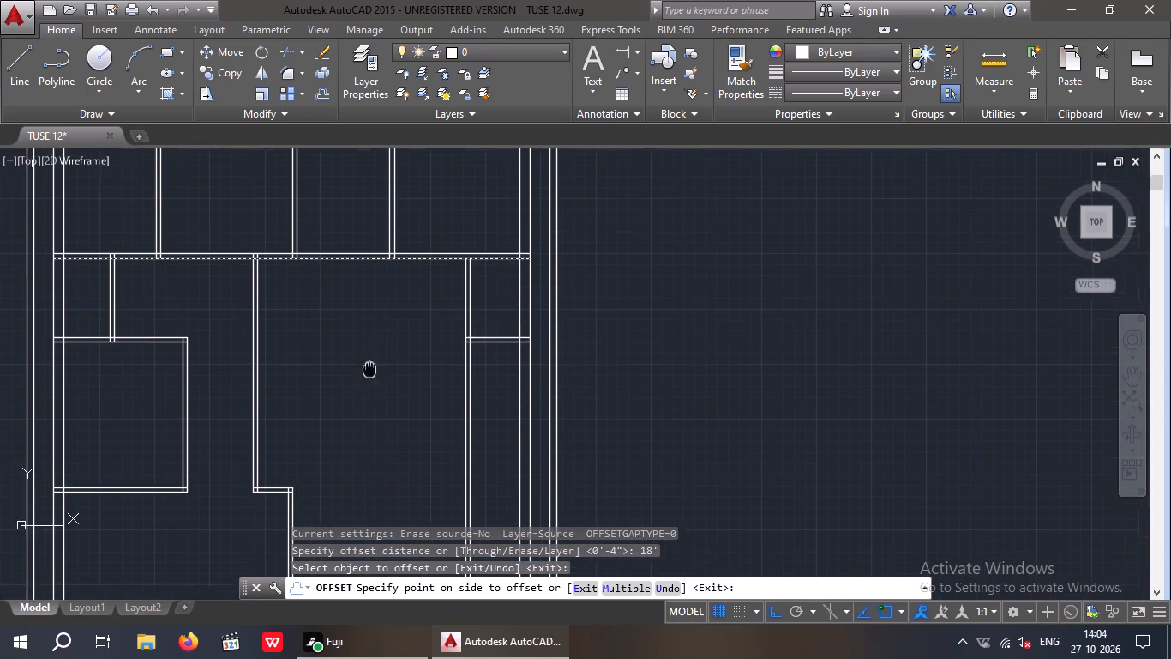
middle_click_drag(369, 369, 369, 342)
left_click(369, 378)
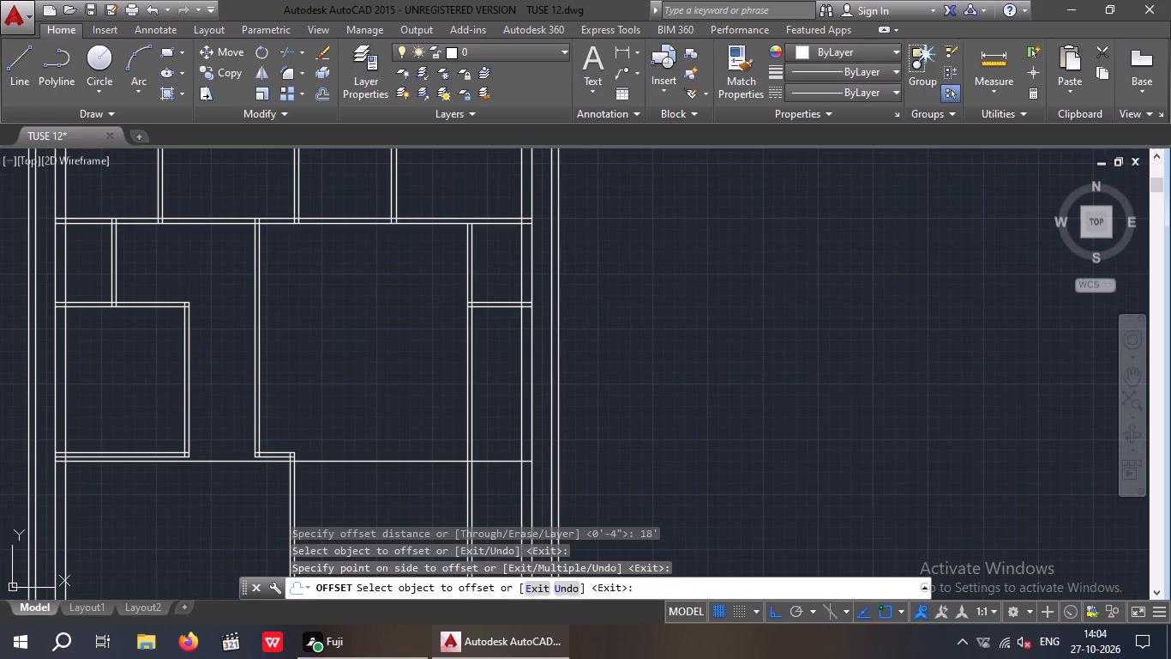
key("Escape")
key("Escape")
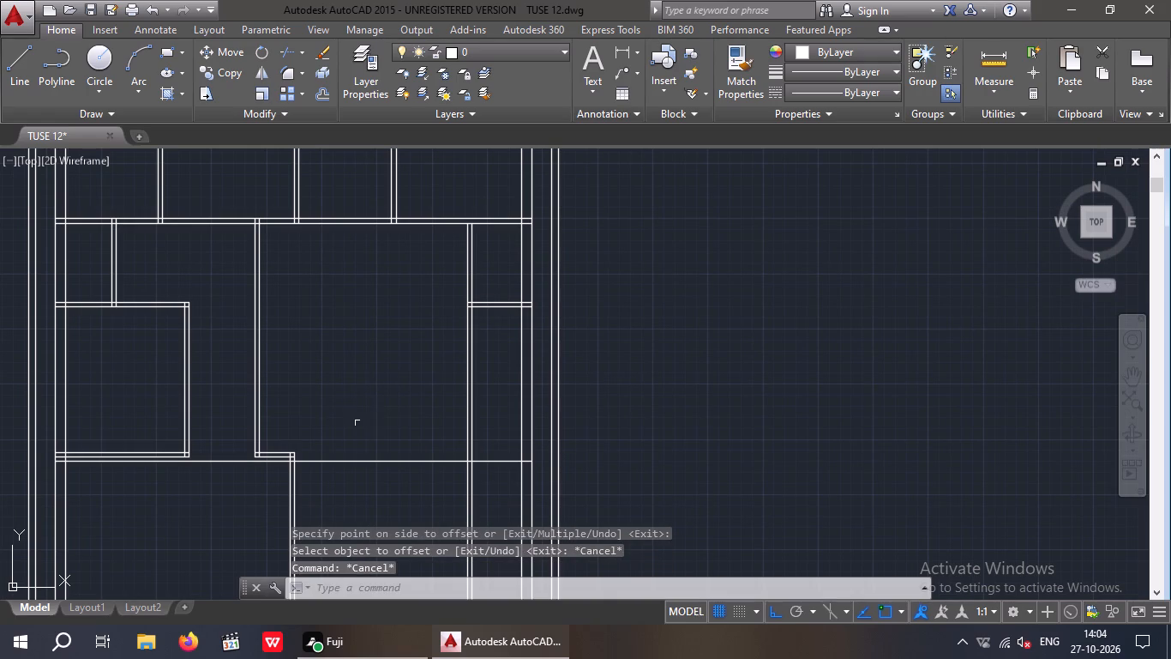
Measure the vertical gap between the lower line of the central partition's short horizontal jog and the 18' offset line.
scroll(350, 430, "up", 3)
middle_click_drag(348, 432, 412, 359)
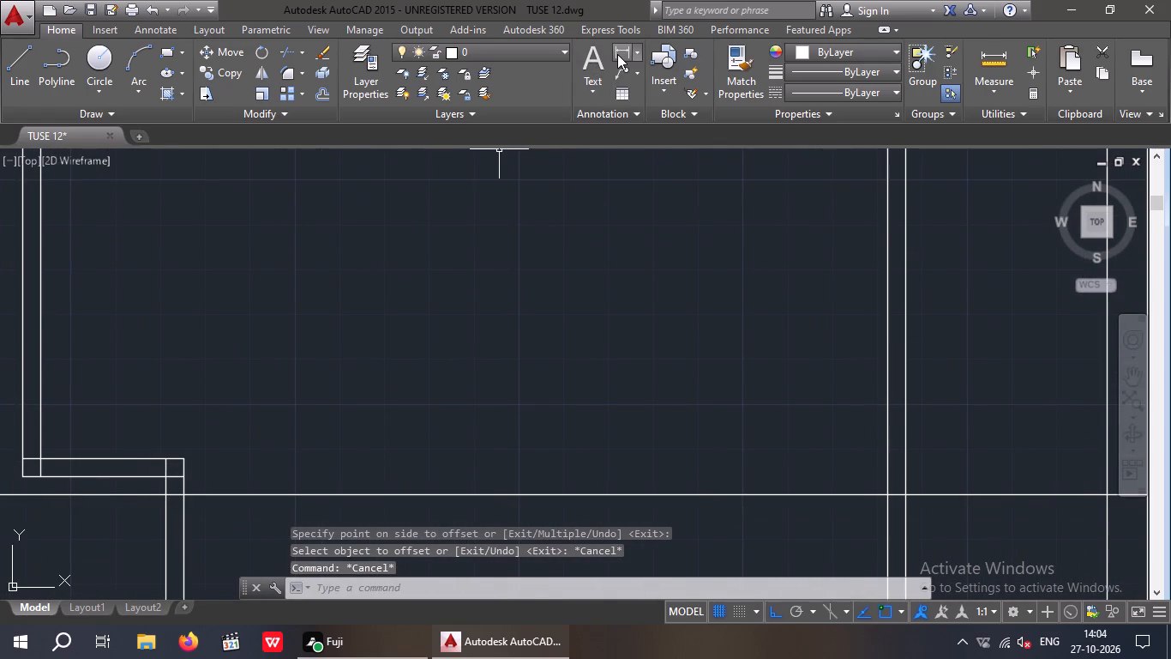
left_click(618, 53)
scroll(163, 485, "up", 4)
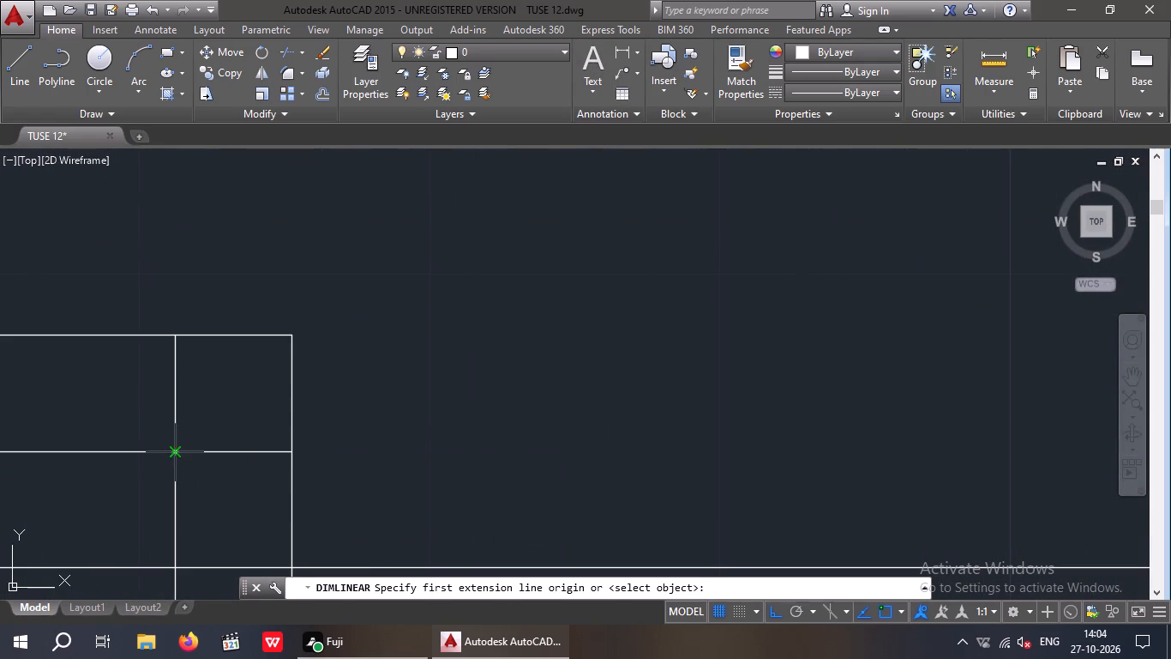
left_click(172, 455)
middle_click_drag(412, 446, 475, 289)
left_click_drag(238, 414, 238, 429)
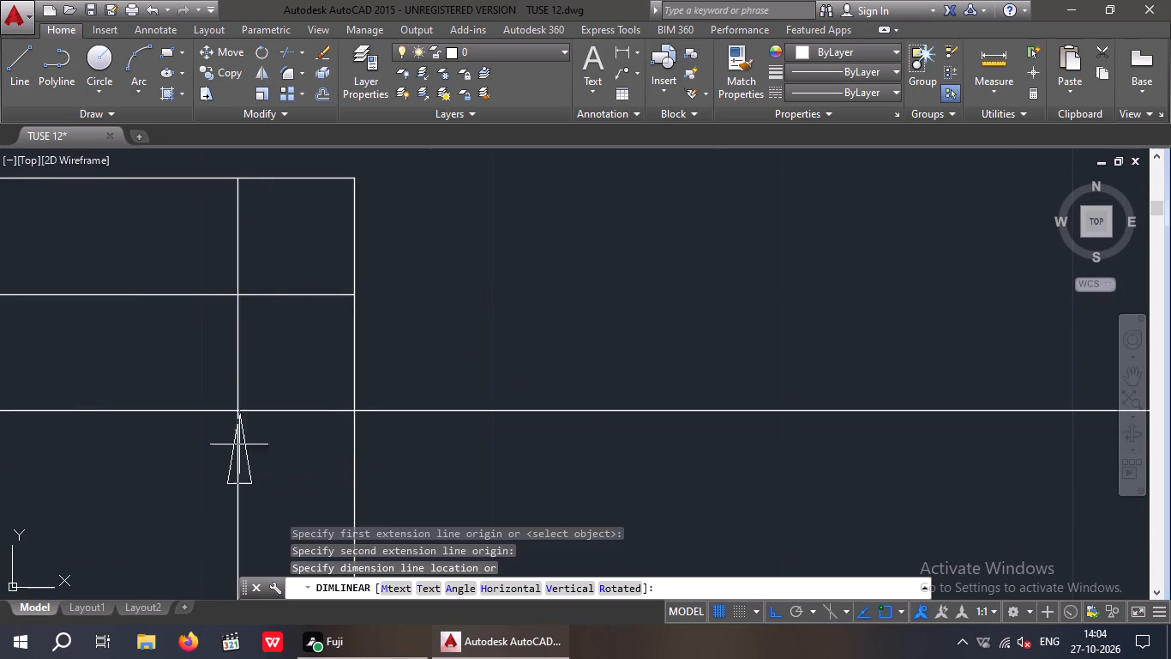
middle_click_drag(209, 475, 338, 328)
scroll(332, 336, "down", 4)
scroll(318, 358, "up", 2)
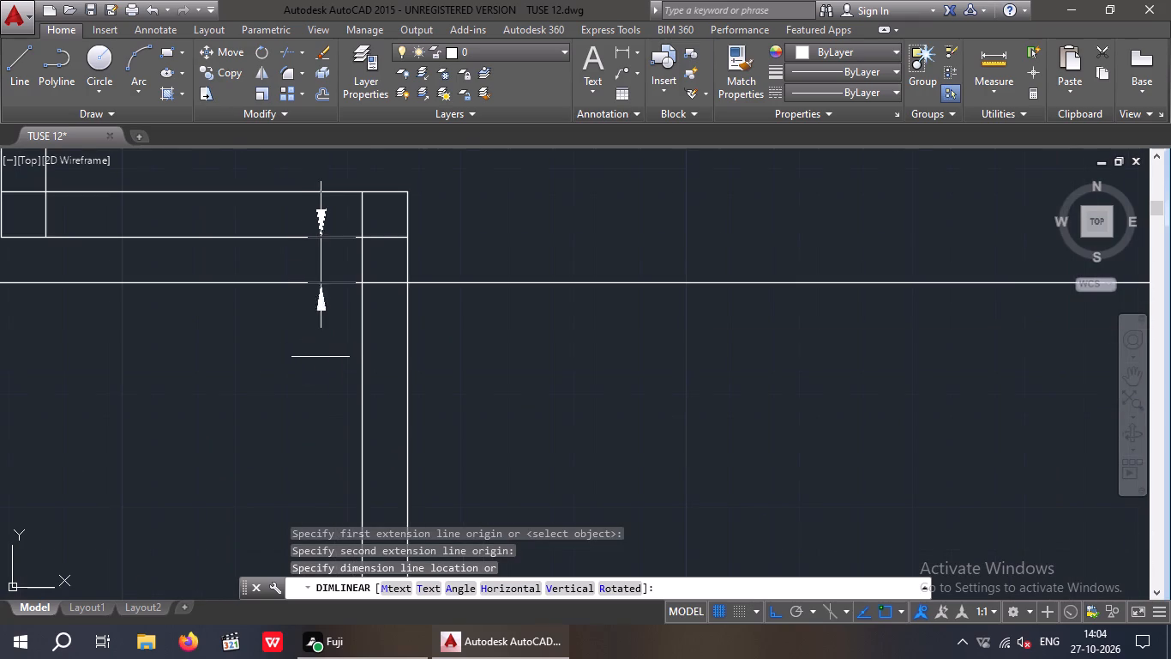
key("Escape")
Delete both short horizontal lines of the jog joining the two offset sections of the central vertical partition.
scroll(441, 375, "down", 1)
middle_click_drag(441, 375, 397, 472)
scroll(433, 397, "down", 2)
scroll(364, 390, "up", 2)
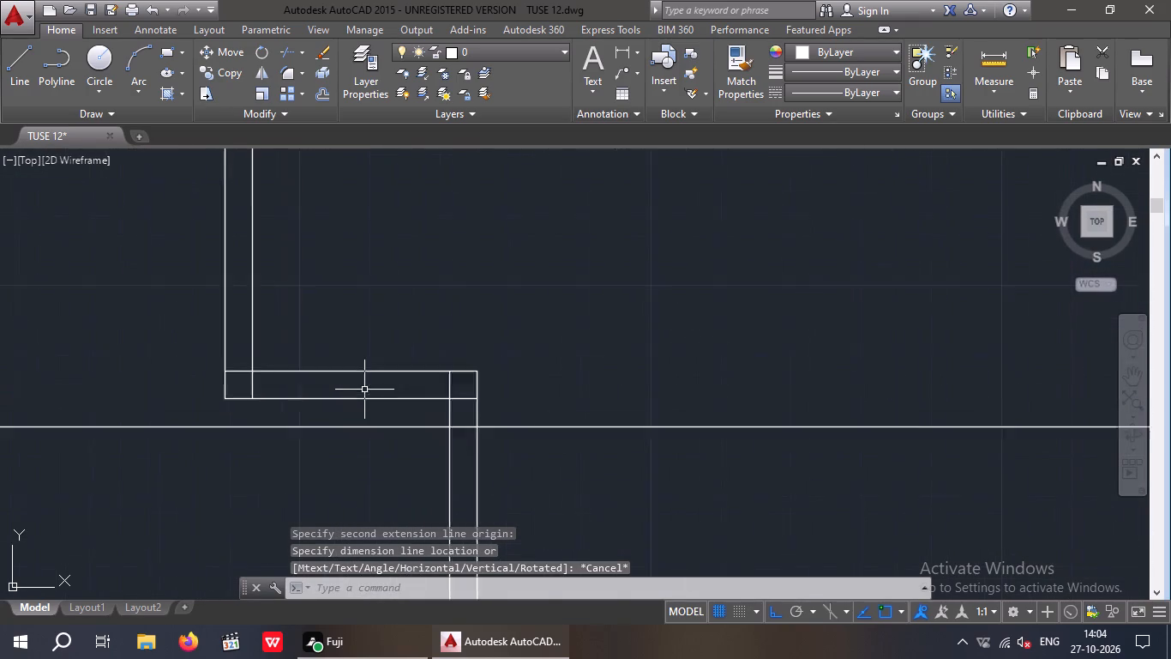
scroll(364, 389, "up", 1)
left_click_drag(401, 419, 356, 379)
left_click(333, 334)
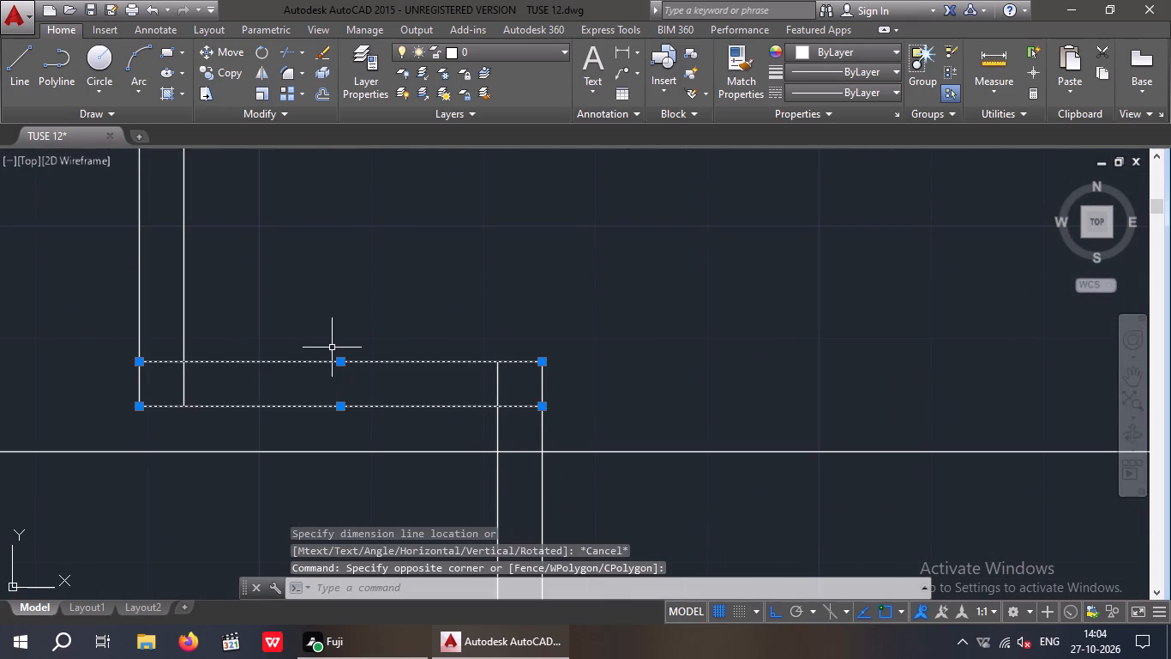
key("Delete")
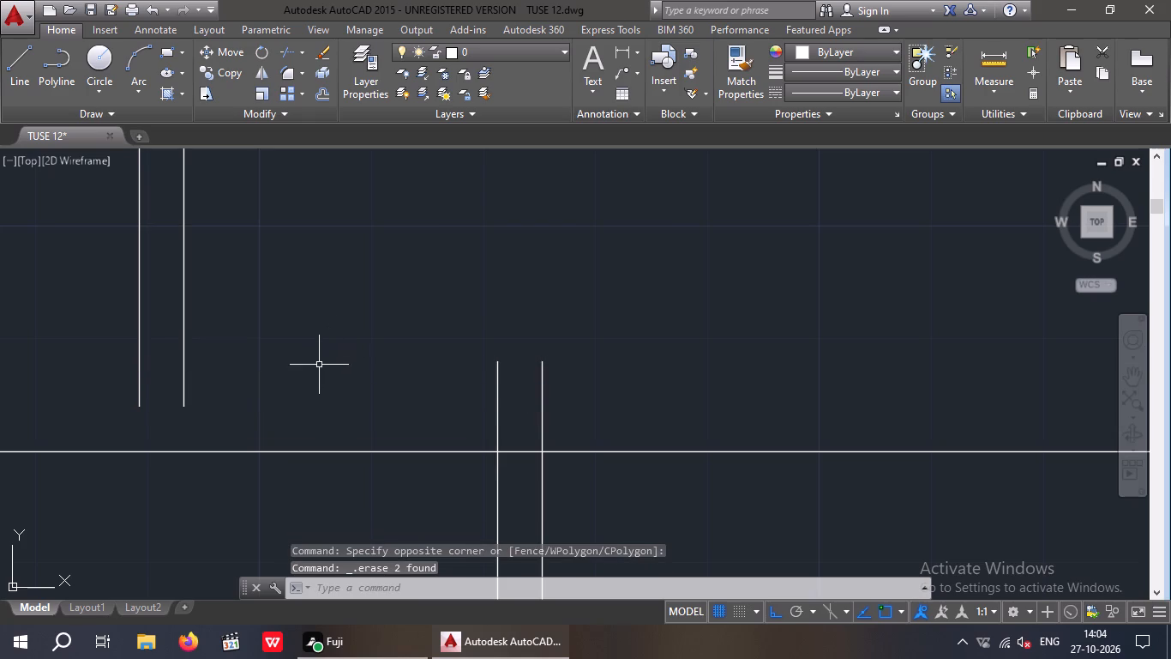
Offset the 18' offset line 4" downward to form the second line of the new horizontal partition.
key("Escape")
key("Escape")
scroll(321, 354, "down", 4)
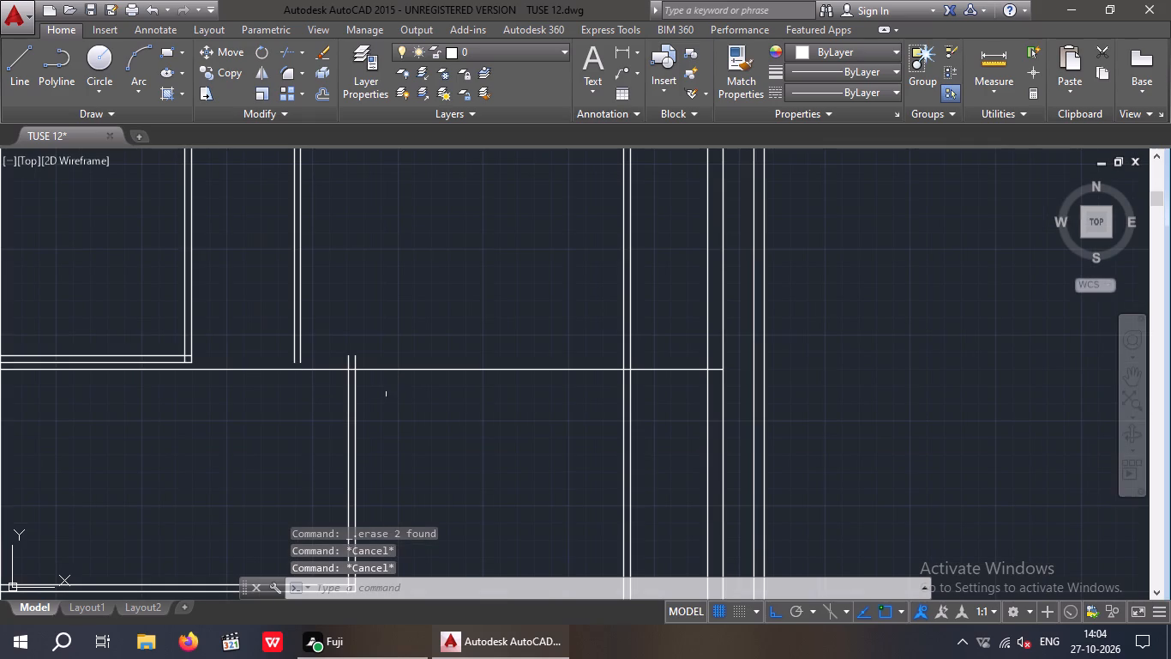
key("o")
key("Return")
key("4")
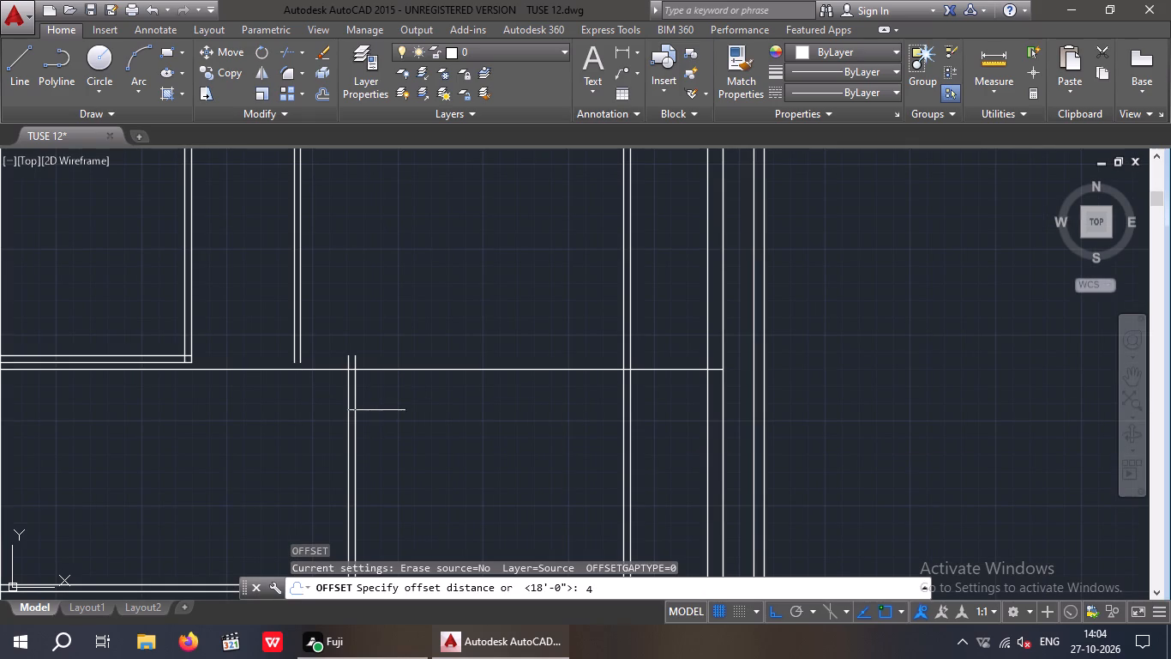
key("shift+quotedbl")
key("Return")
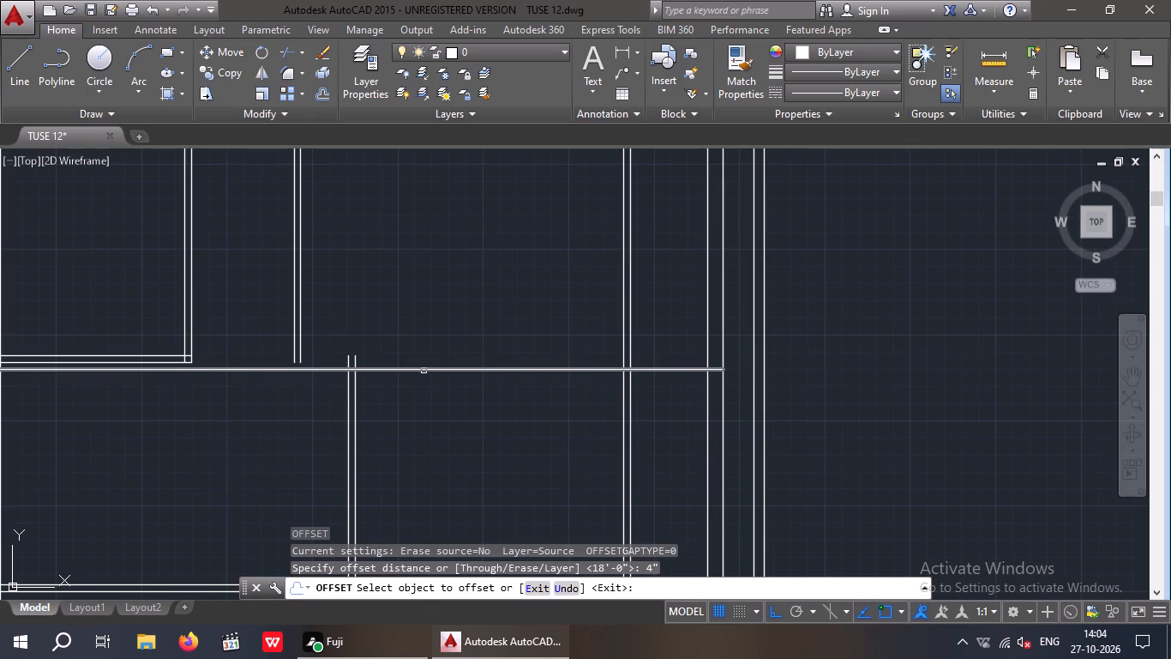
left_click(423, 371)
left_click(429, 391)
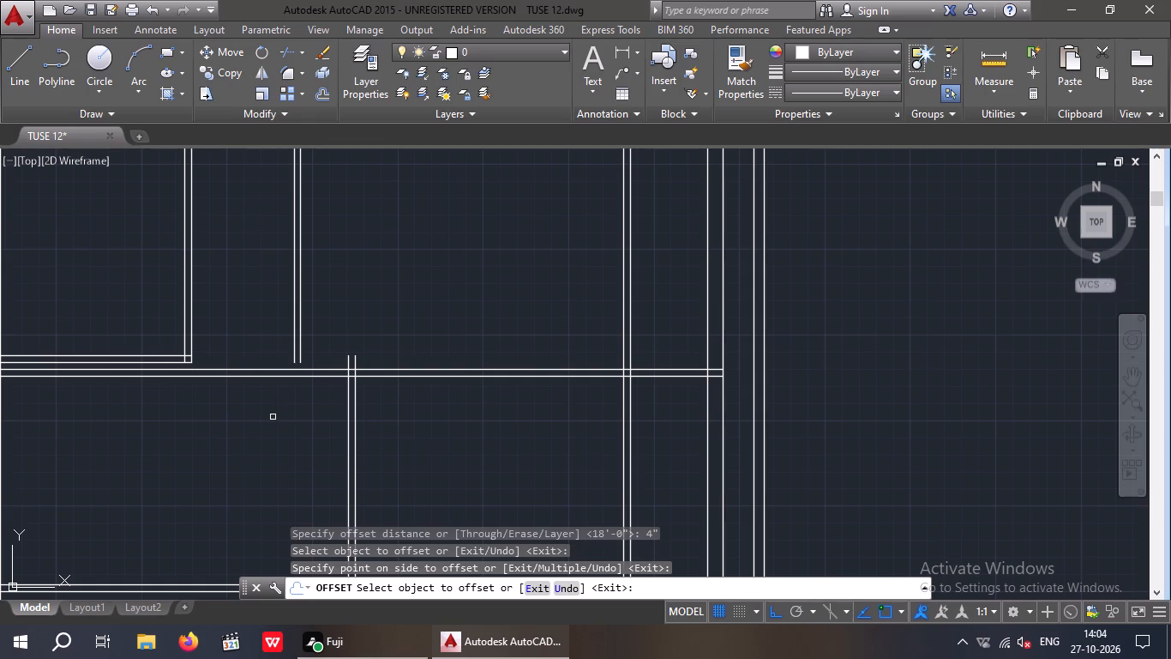
key("Escape")
key("Escape")
Delete both old horizontal lines along the bottom of the left room, just above the new horizontal partition.
scroll(114, 362, "up", 3)
middle_click_drag(147, 367, 497, 426)
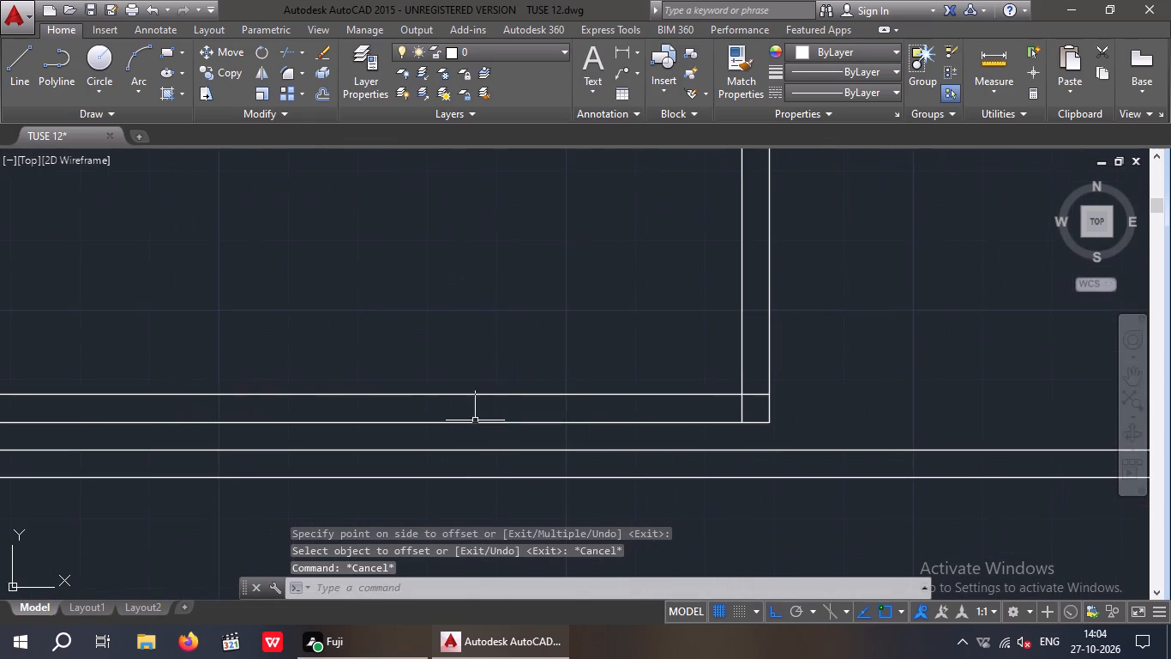
scroll(475, 420, "up", 1)
left_click_drag(489, 434, 458, 390)
left_click(444, 358)
key("Delete")
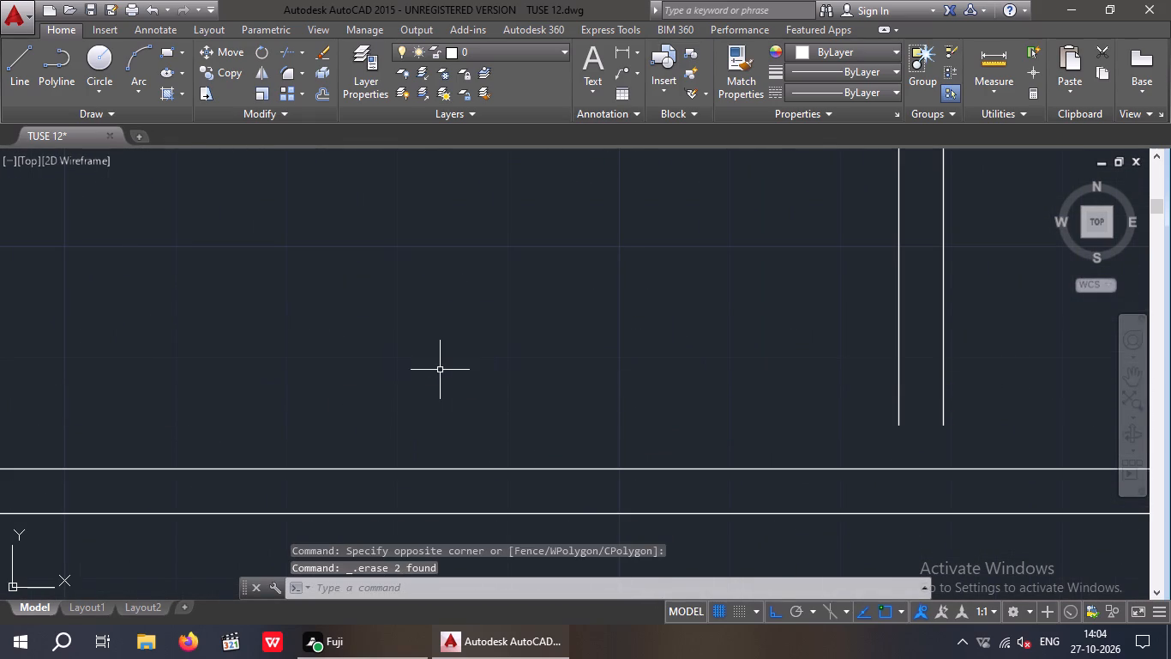
scroll(449, 358, "down", 4)
middle_click_drag(427, 420, 441, 455)
key("Escape")
key("Escape")
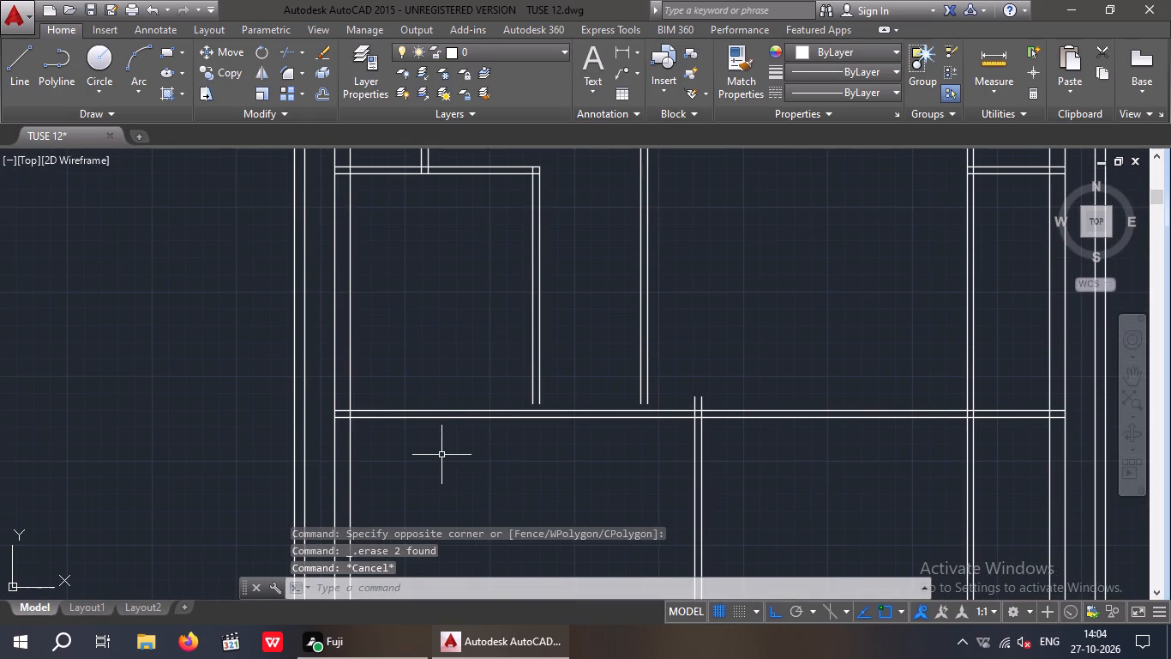
Extend the left room's right-hand partition and the central vertical partition down to the lower line of the new horizontal partition.
key("e")
type("X")
key("space")
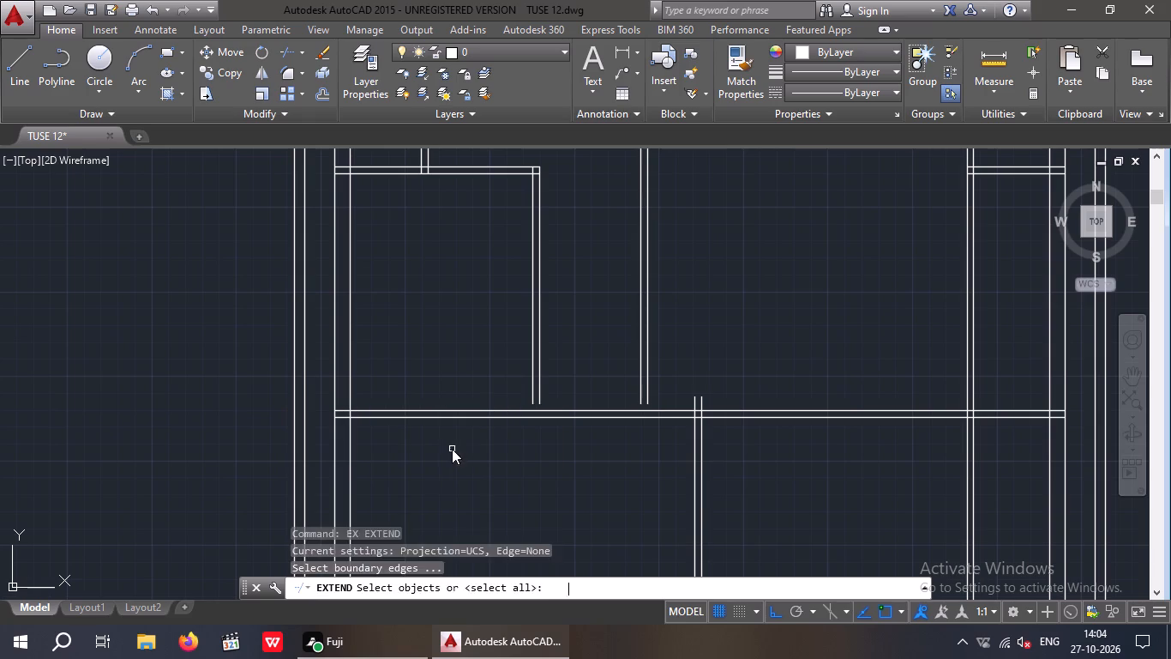
key("space")
left_click_drag(555, 353, 480, 394)
left_click(478, 393)
left_click_drag(555, 347, 508, 384)
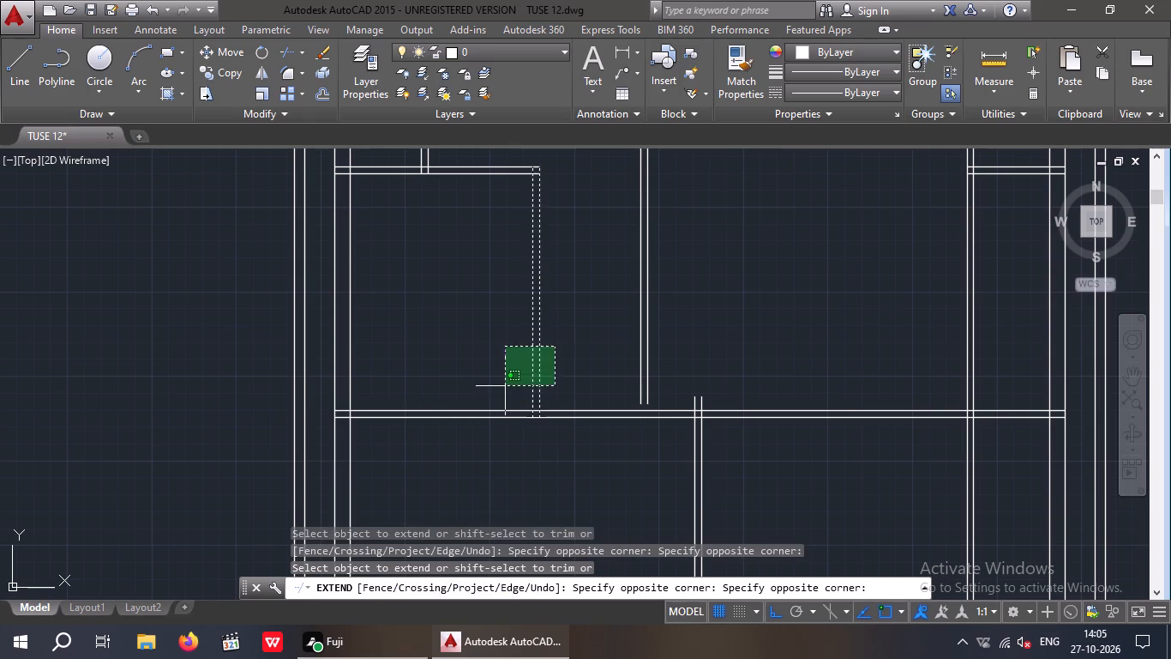
left_click(505, 386)
left_click_drag(663, 337, 631, 372)
left_click(618, 374)
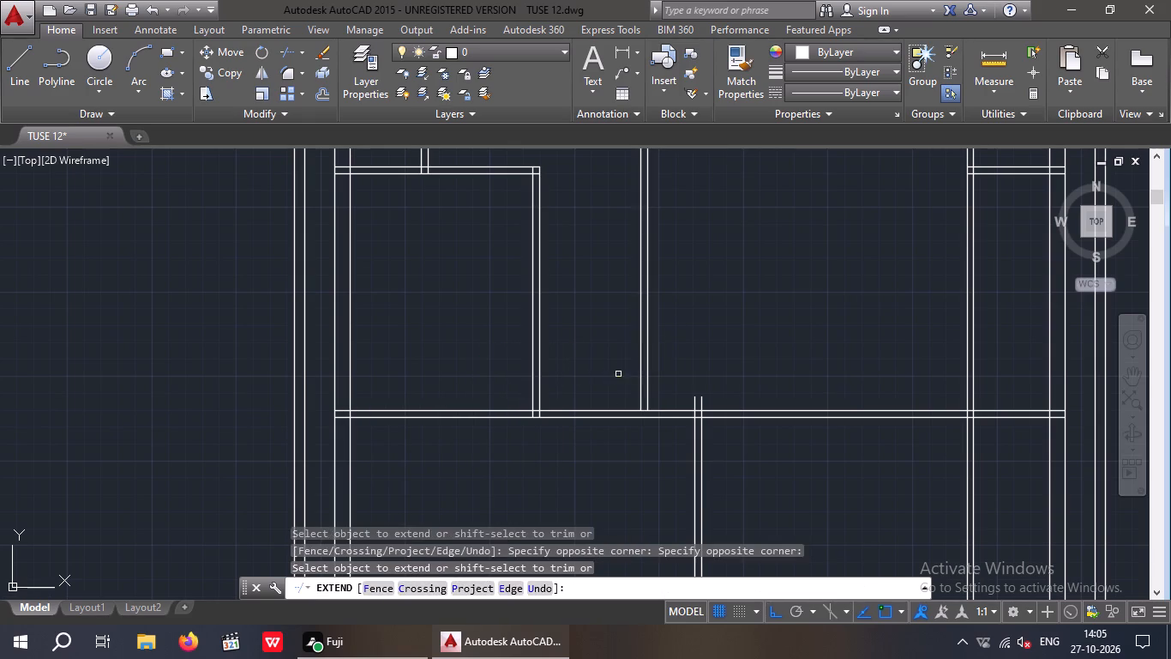
left_click_drag(670, 349, 620, 391)
left_click(615, 393)
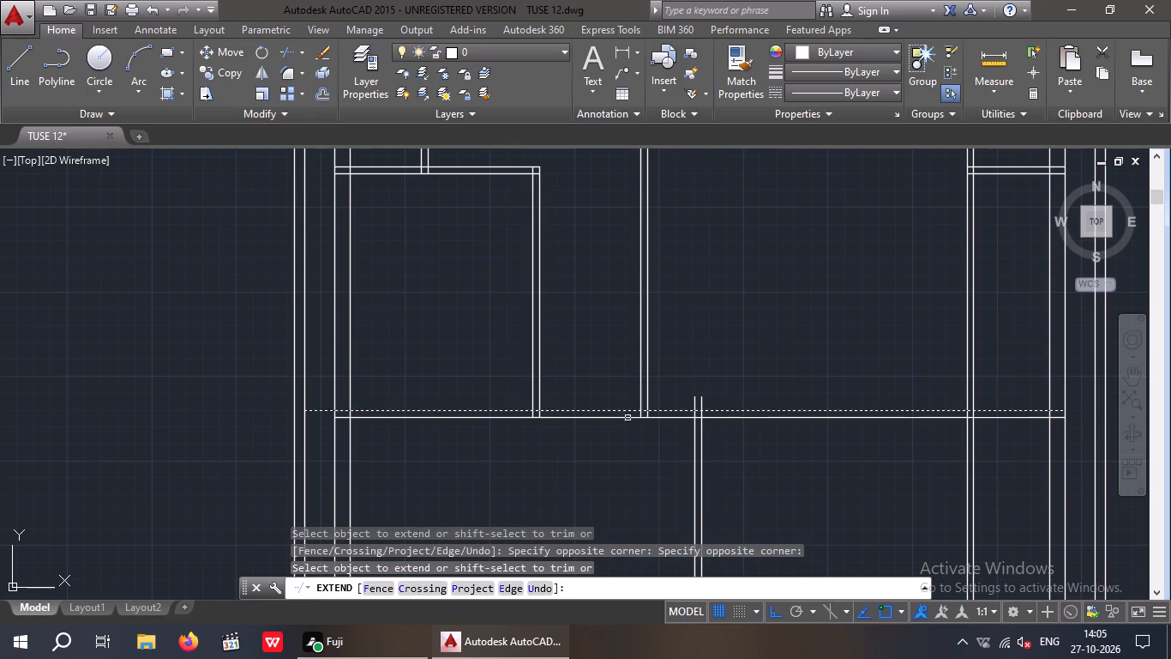
key("Escape")
key("Escape")
key("Escape")
Trim off the ends of the lower vertical partition that project above the new horizontal partition.
key("t")
key("r")
key("space")
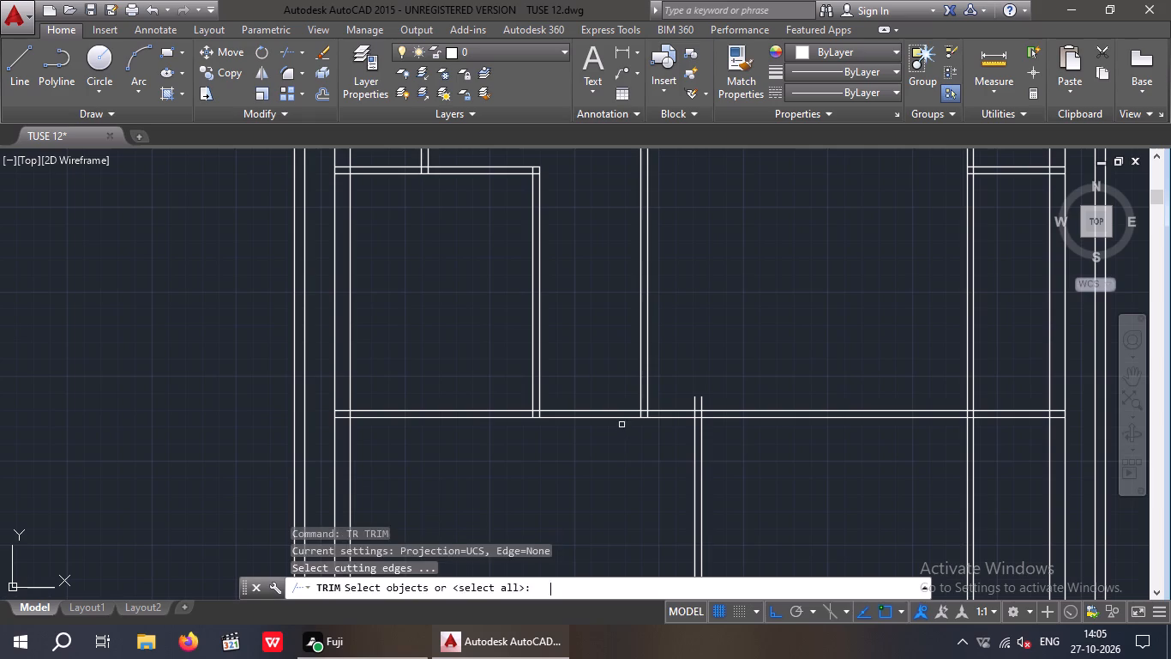
key("space")
scroll(680, 406, "up", 2)
left_click_drag(766, 376, 685, 391)
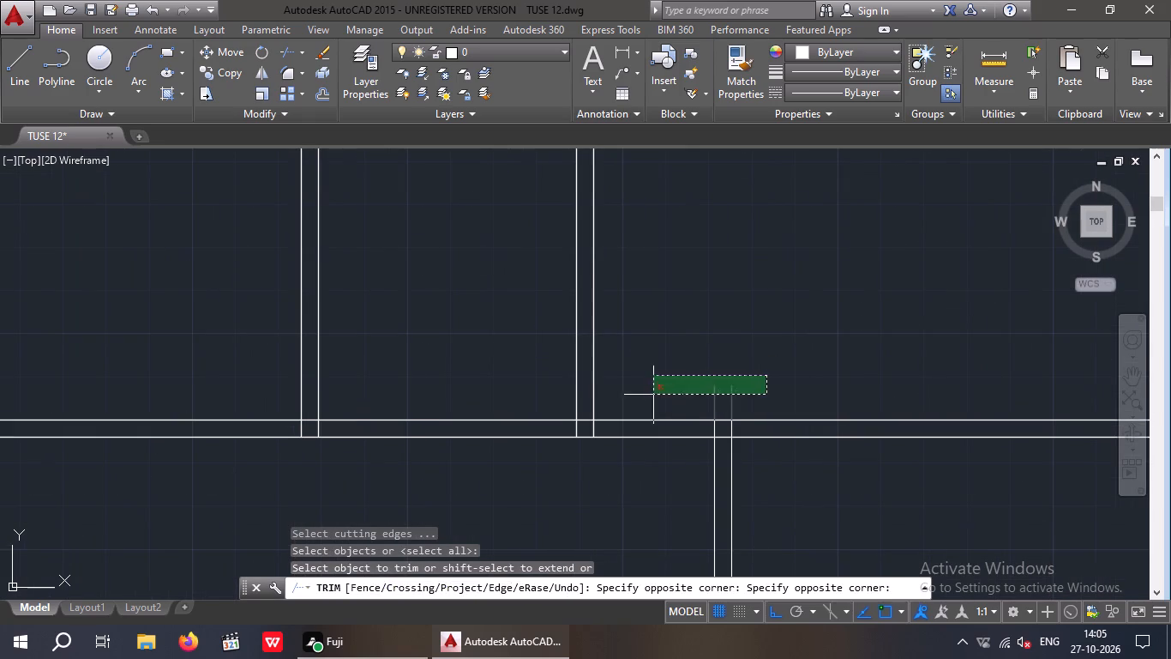
left_click(654, 395)
Trim away both lines of the new horizontal partition between the left room and the central vertical partition.
left_click_drag(473, 487, 447, 450)
left_click(423, 371)
scroll(438, 372, "down", 2)
middle_click_drag(451, 409, 452, 411)
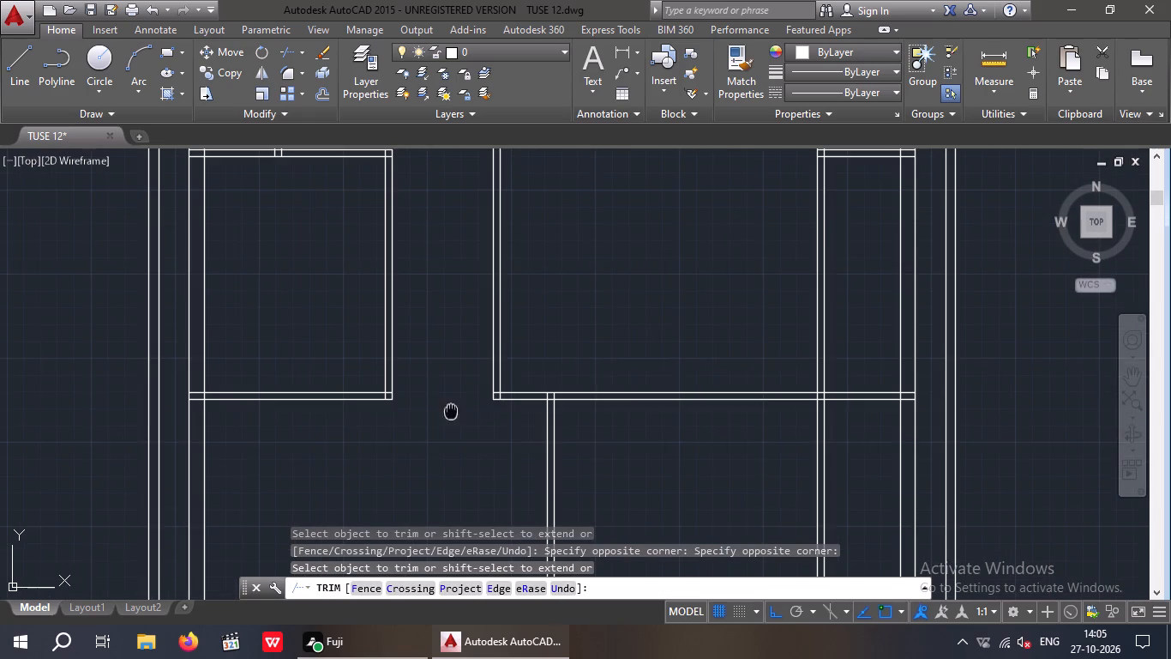
middle_click_drag(452, 411, 423, 481)
scroll(416, 458, "down", 2)
middle_click_drag(519, 399, 491, 402)
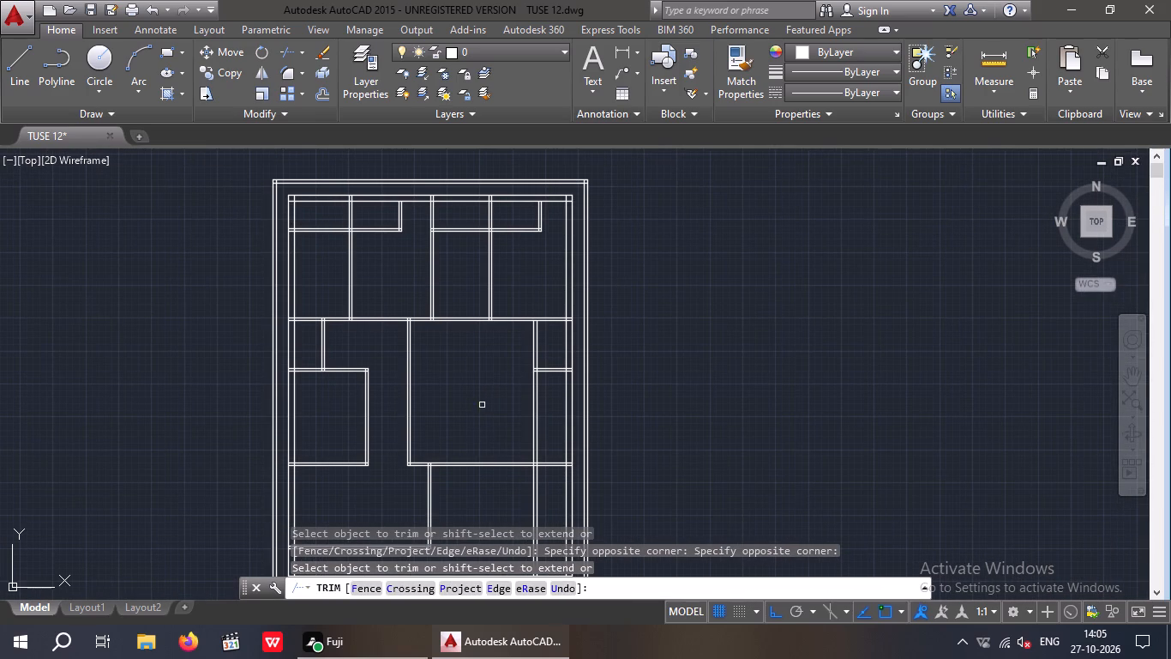
key("Escape")
key("Escape")
middle_click_drag(491, 403, 481, 311)
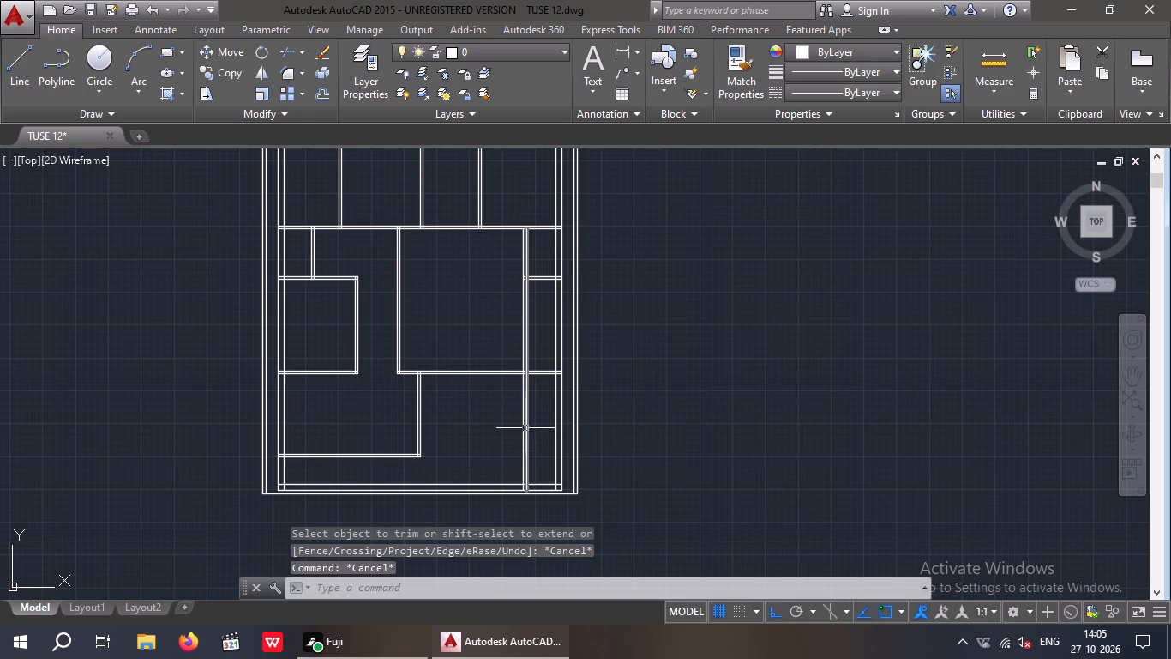
Trim away both lines of the vertical partition near the right wall below the new horizontal partition.
key("Escape")
key("Escape")
key("t")
key("r")
key("space")
key("space")
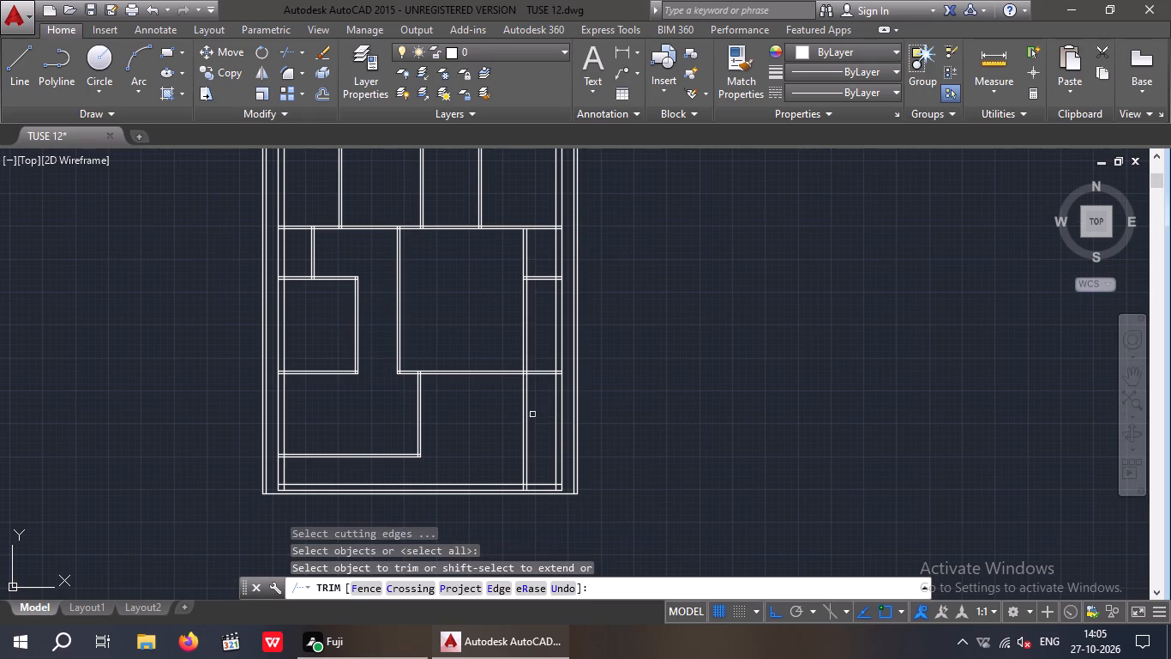
scroll(523, 397, "up", 3)
middle_click_drag(545, 421, 551, 511)
scroll(545, 464, "up", 1)
left_click_drag(567, 410, 451, 463)
left_click_drag(446, 465, 460, 463)
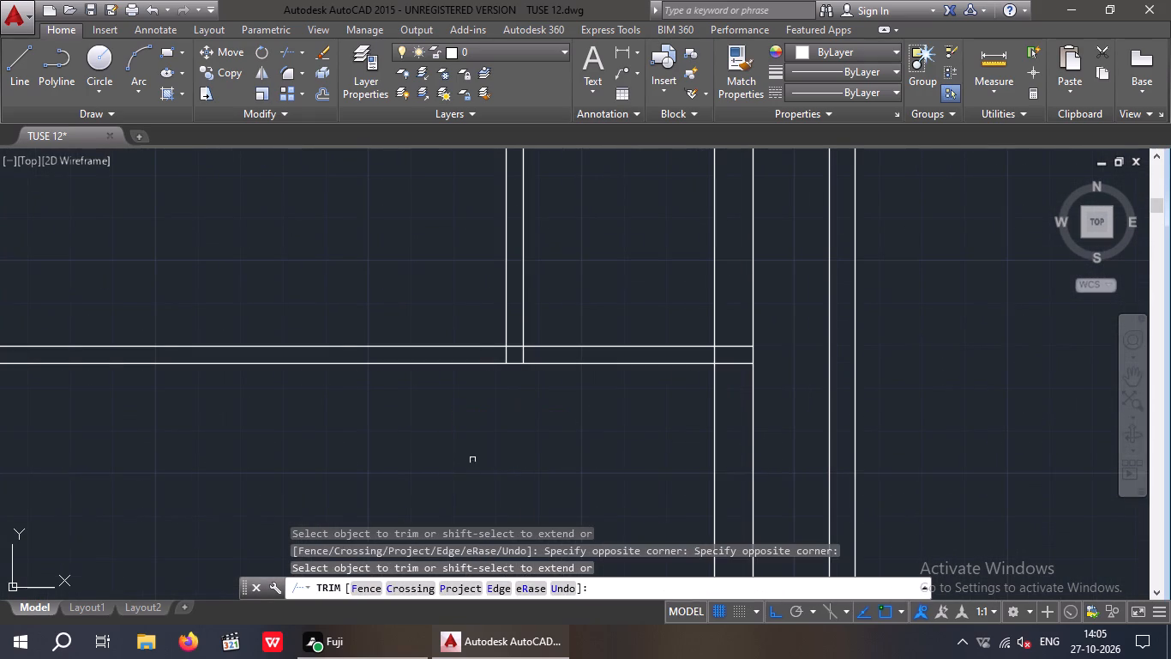
Trim away the same vertical partition between the small right-hand room and the new horizontal partition.
scroll(502, 449, "down", 3)
middle_click_drag(485, 474, 511, 398)
scroll(514, 409, "down", 2)
middle_click_drag(528, 432, 530, 489)
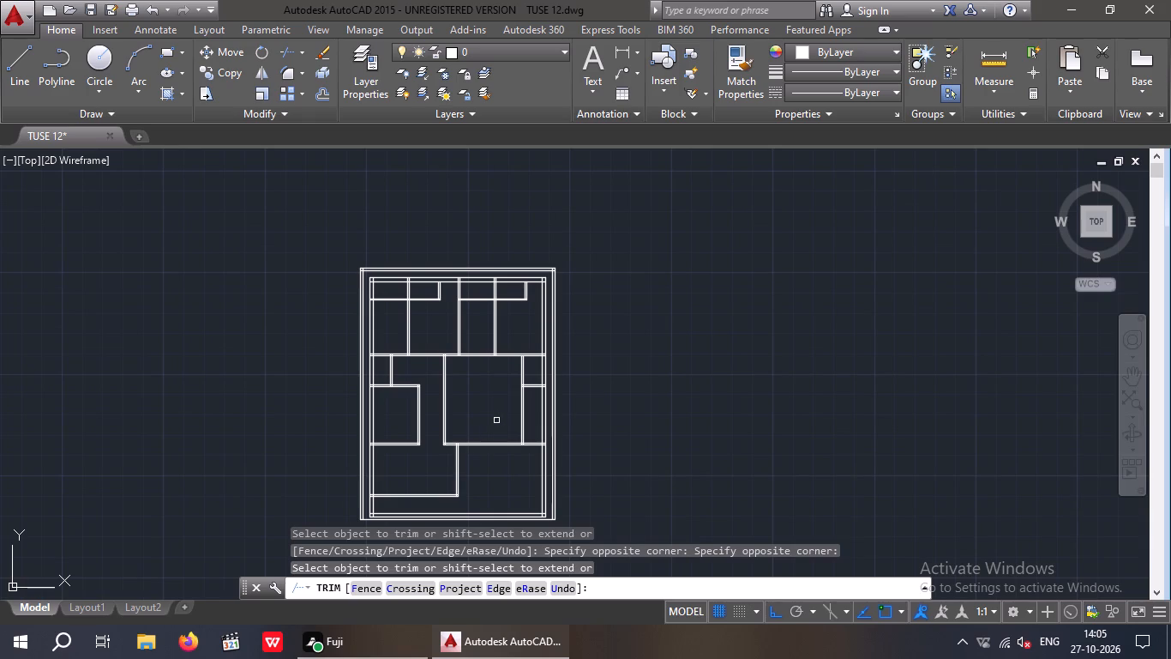
scroll(526, 409, "up", 2)
left_click_drag(533, 376, 474, 416)
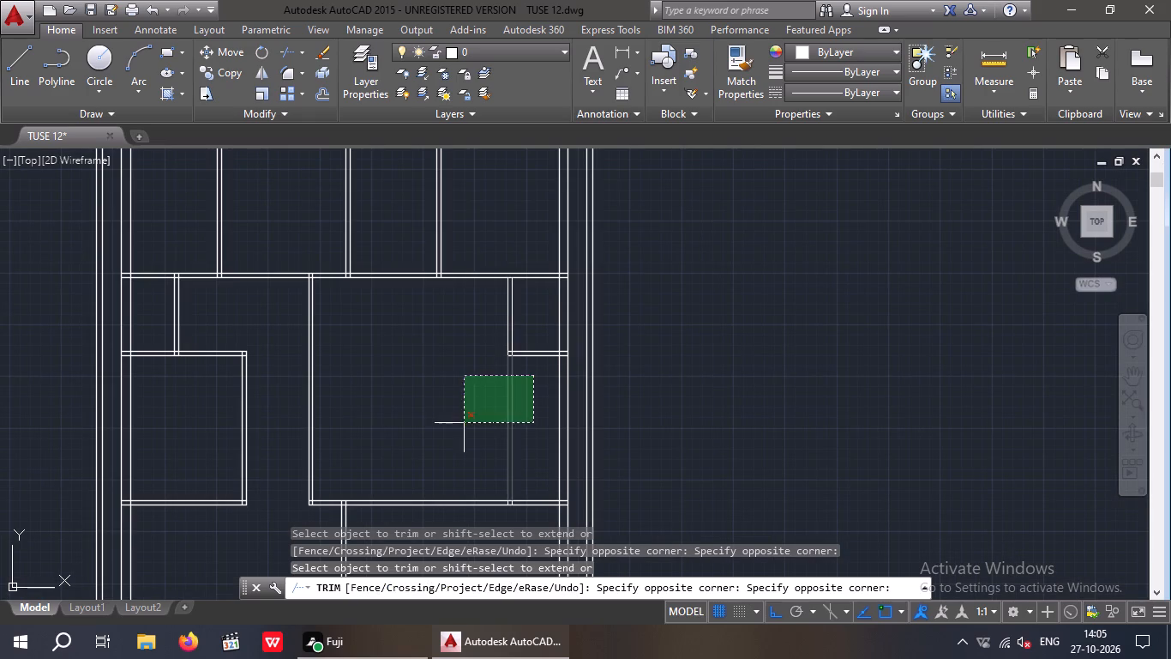
left_click(465, 422)
key("Escape")
Delete the two leftover short vertical segments inside the new horizontal partition near the right wall.
scroll(512, 511, "up", 5)
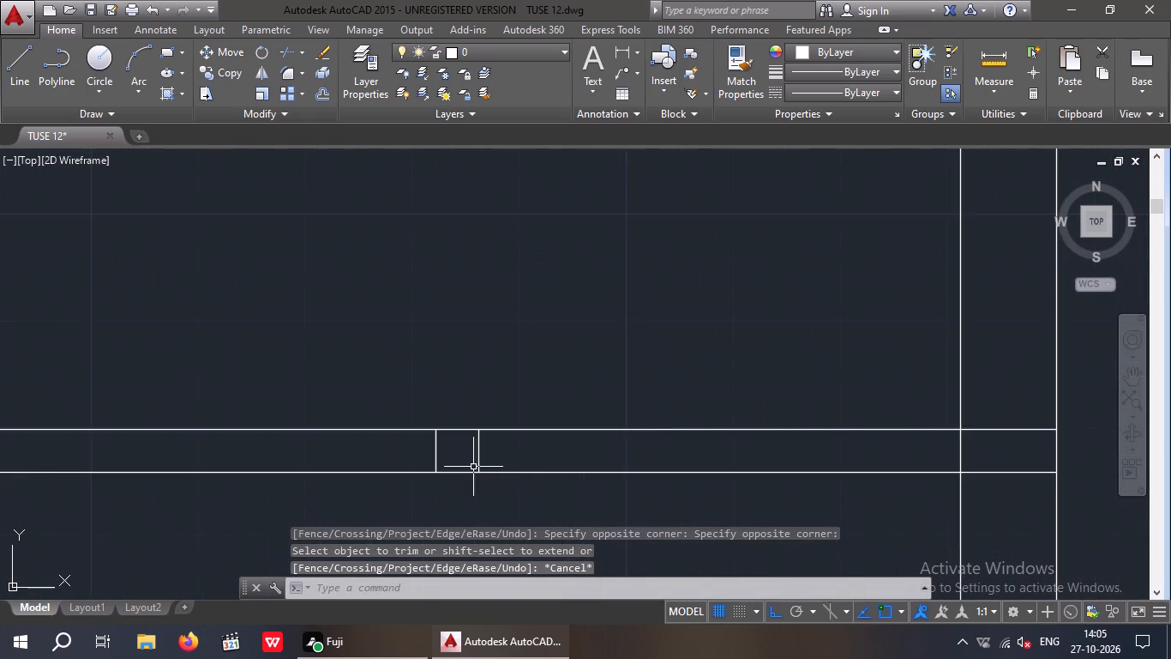
scroll(459, 461, "up", 2)
left_click_drag(522, 426, 391, 465)
left_click(373, 468)
key("Delete")
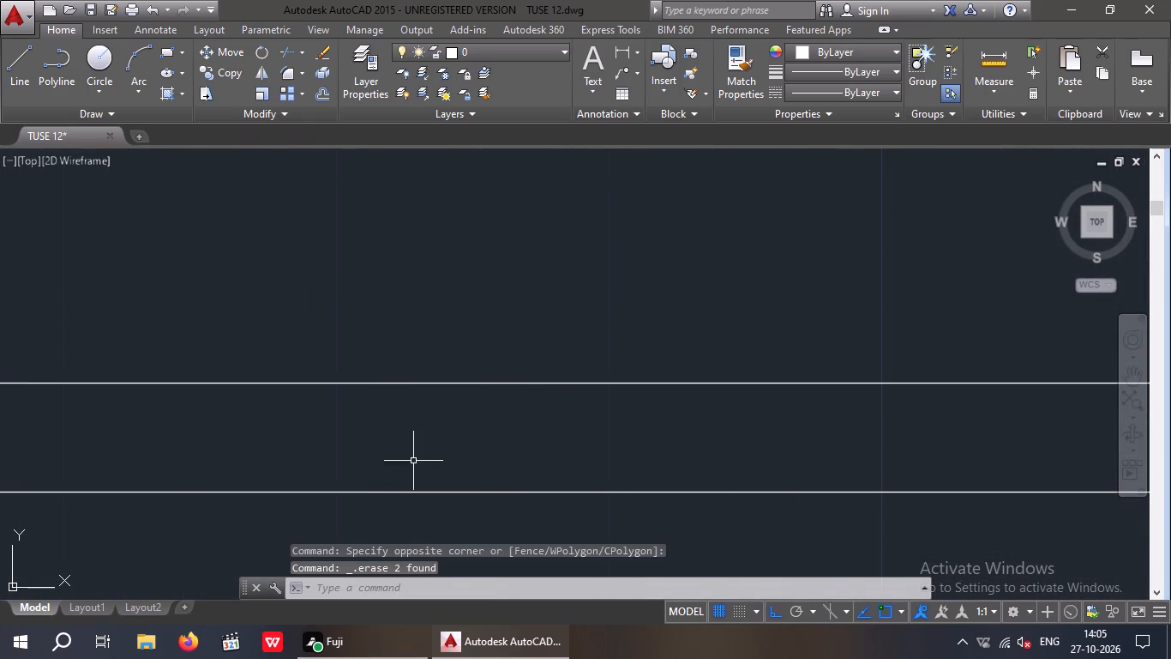
scroll(411, 454, "down", 8)
middle_click_drag(399, 501, 413, 535)
scroll(414, 535, "up", 1)
key("Escape")
key("Escape")
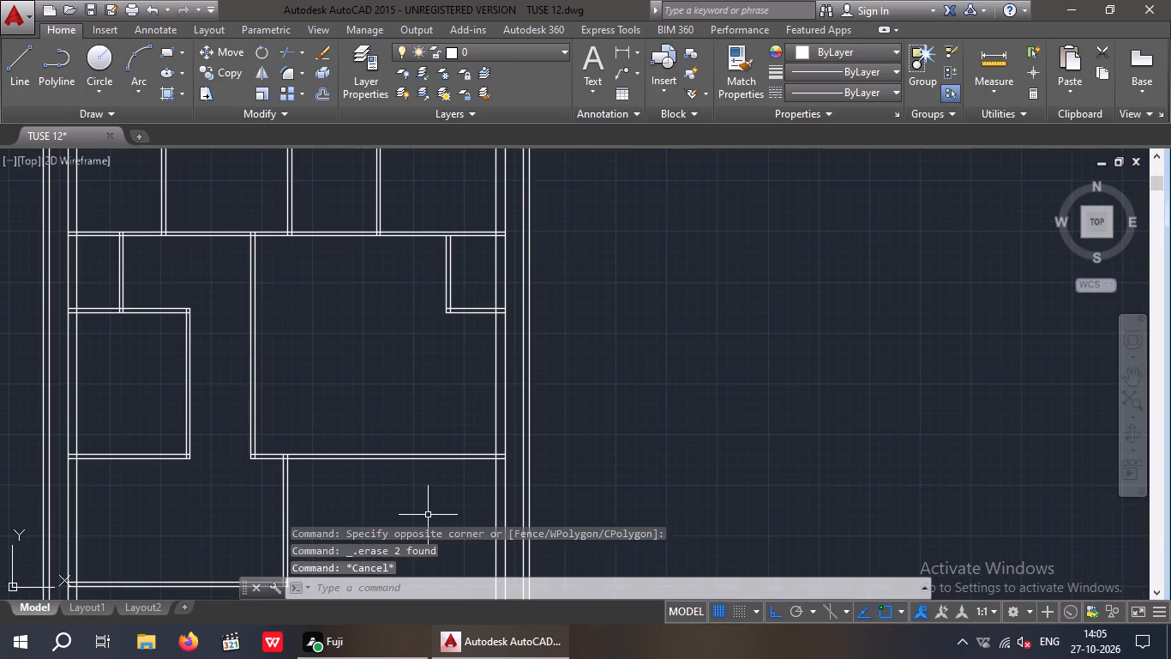
Offset the inner line of the right building wall 9' to the left.
key("o")
key("Return")
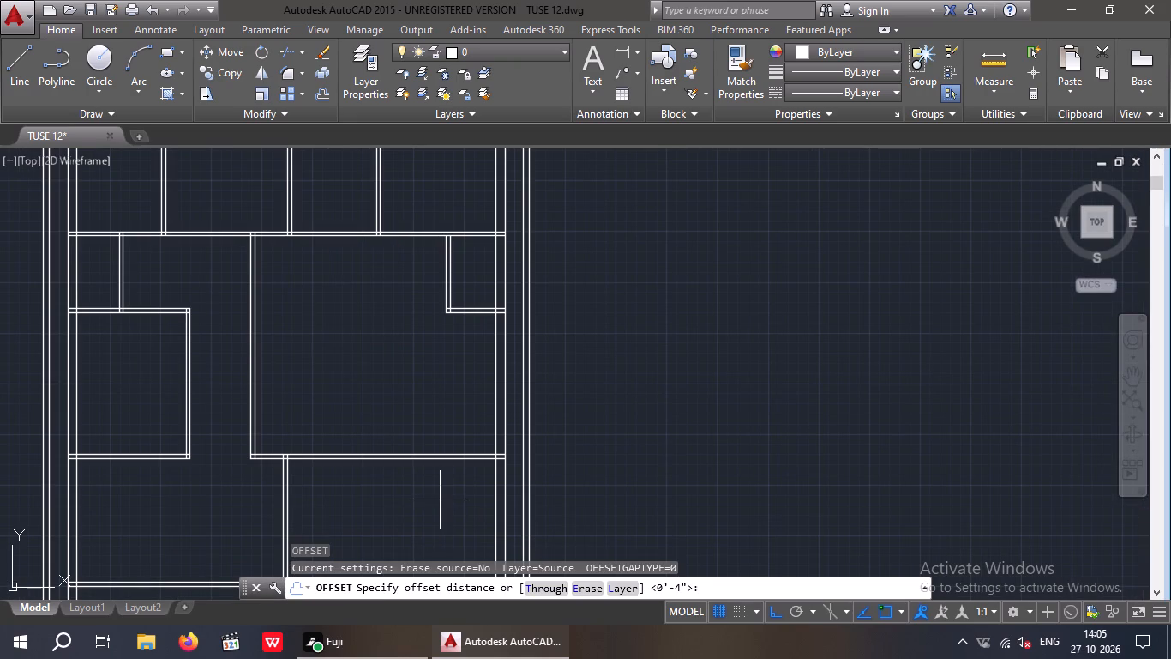
key("9")
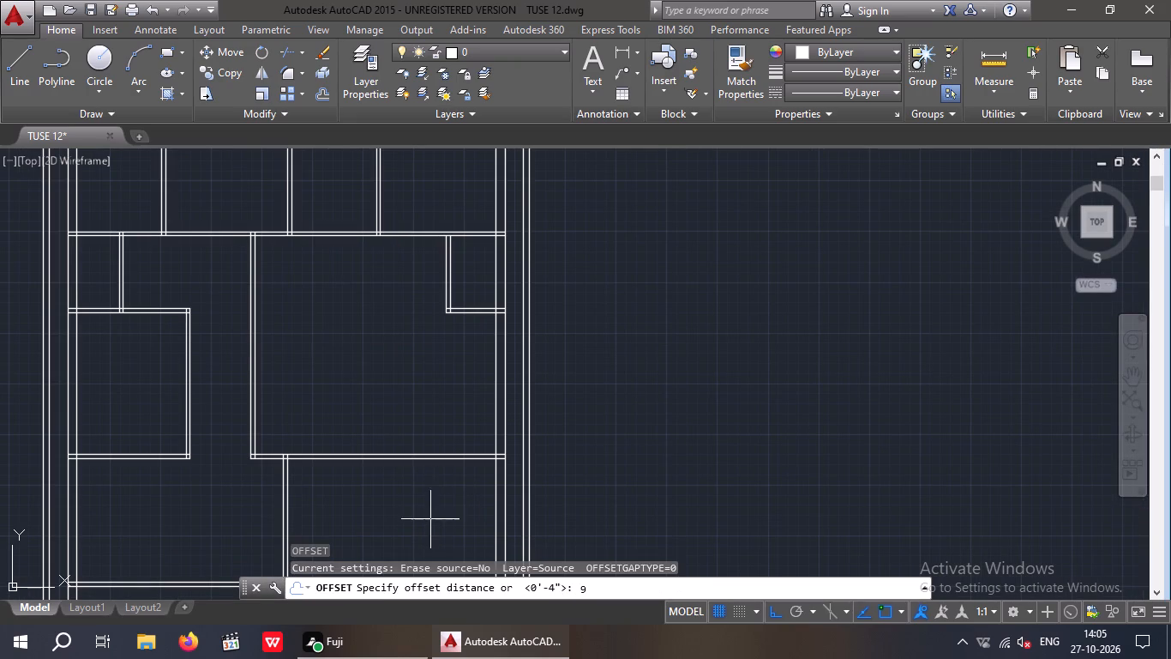
key("apostrophe")
key("Return")
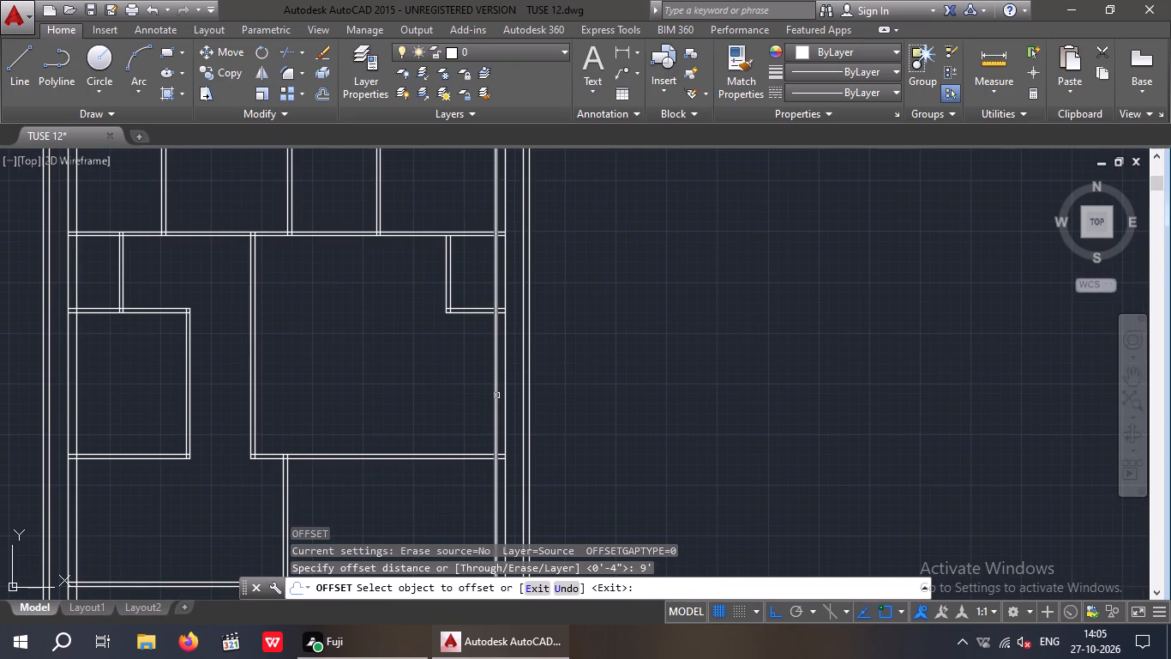
left_click_drag(496, 396, 483, 414)
left_click(393, 439)
key("Escape")
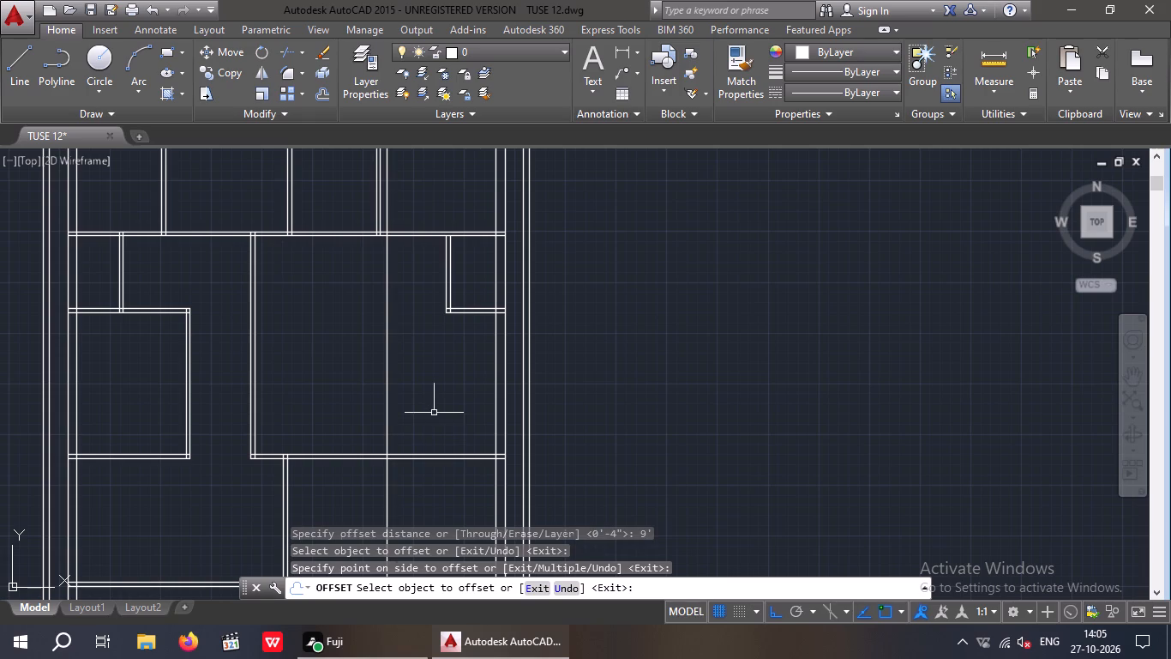
key("Escape")
Offset the new vertical line 4" to the left to form a partition.
key("o")
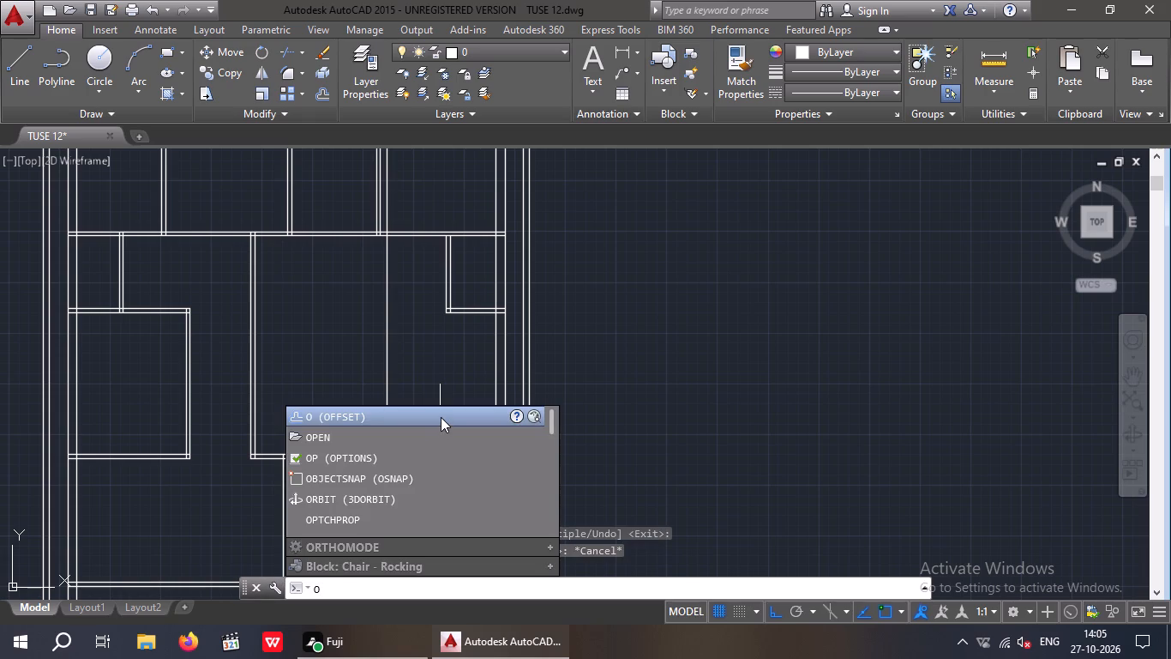
key("Return")
key("4")
key("shift+quotedbl")
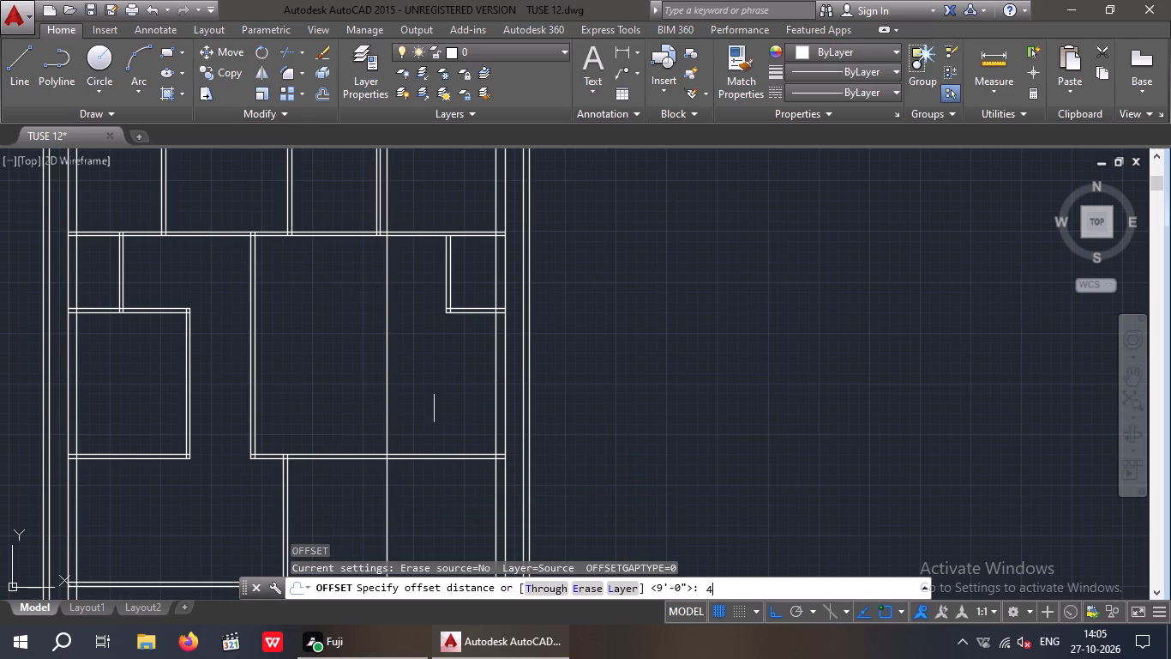
key("Return")
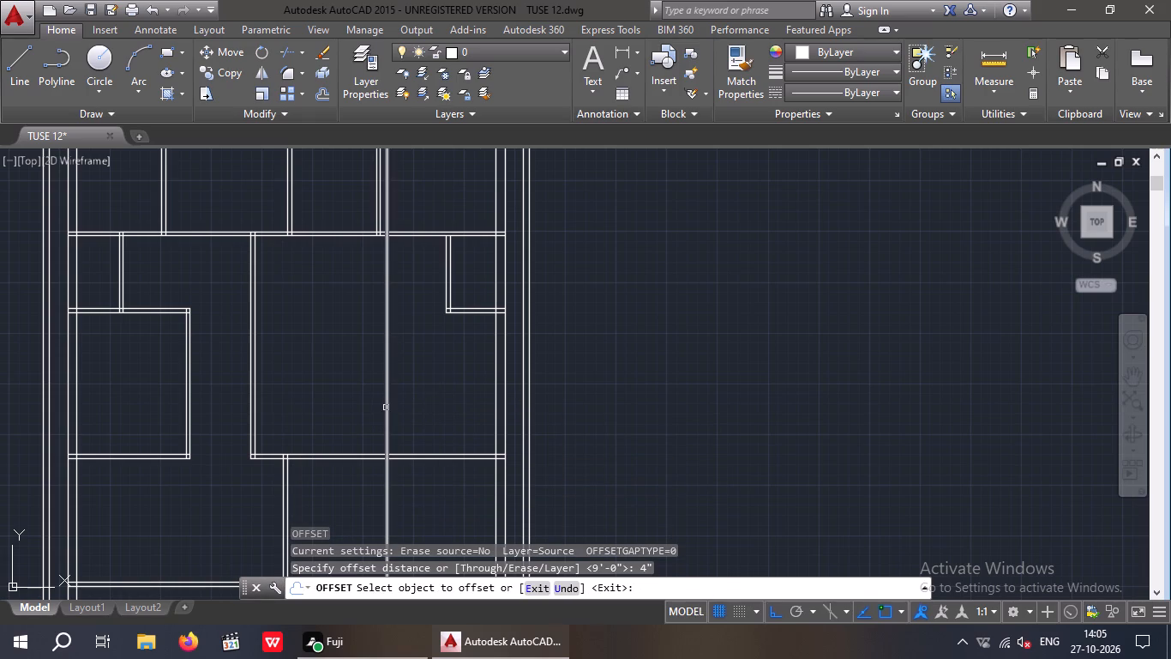
left_click_drag(386, 408, 366, 412)
left_click(353, 414)
scroll(363, 364, "up", 2)
middle_click_drag(366, 372, 372, 493)
scroll(372, 493, "up", 1)
key("Escape")
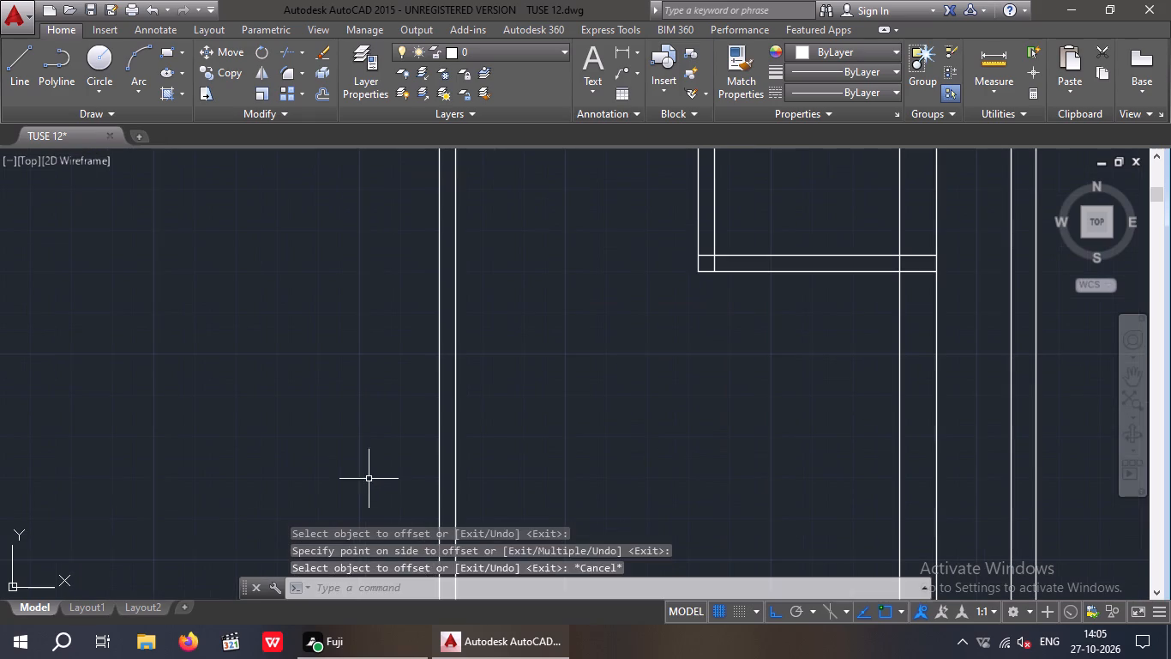
key("Escape")
Trim away the new vertical partition above the middle horizontal partition, through the upper right room.
key("t")
key("r")
key("space")
key("space")
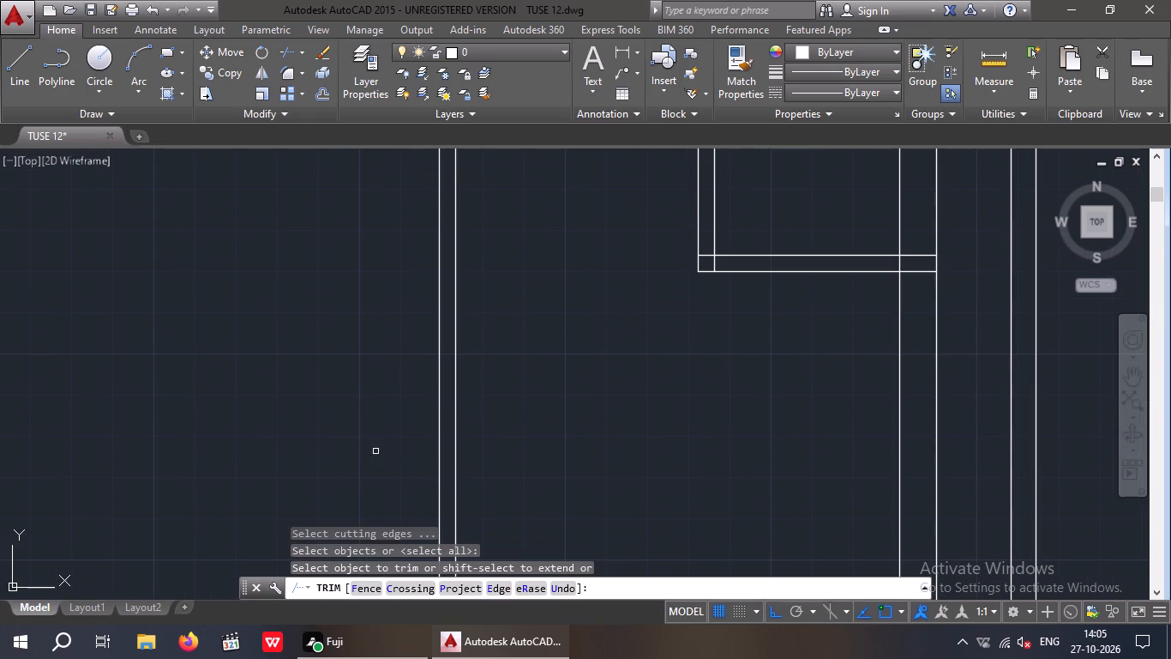
middle_click_drag(377, 477, 357, 618)
middle_click_drag(327, 364, 327, 537)
scroll(332, 513, "down", 1)
scroll(334, 405, "down", 1)
scroll(364, 365, "up", 4)
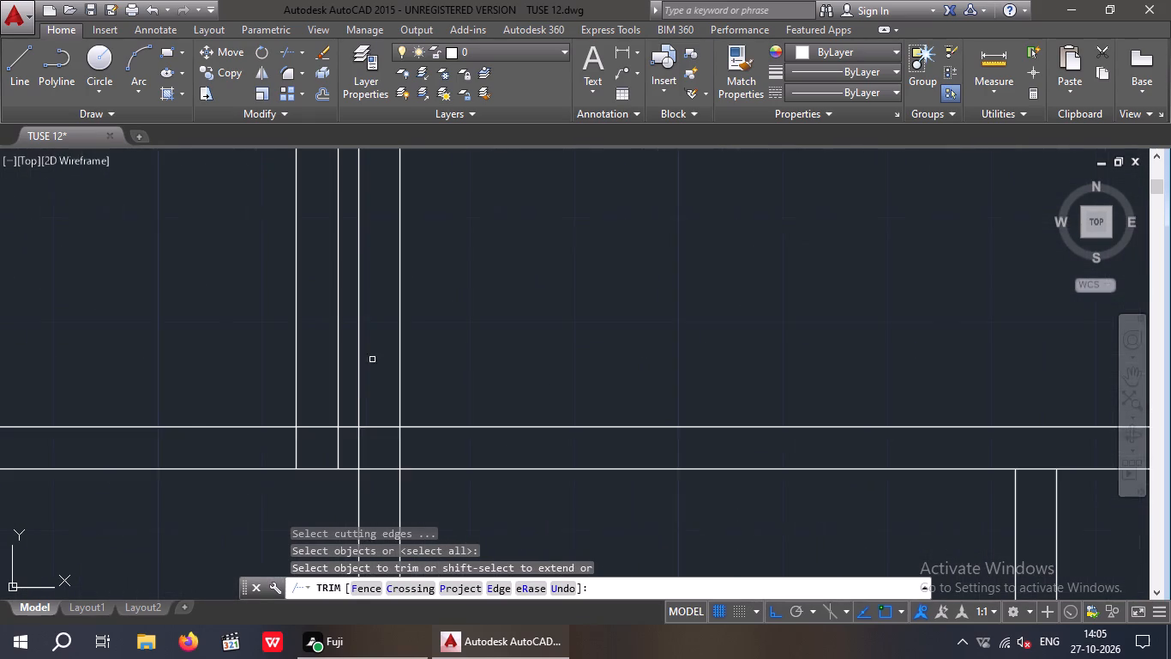
scroll(365, 397, "up", 3)
middle_click_drag(368, 407, 365, 330)
middle_click_drag(370, 438, 382, 249)
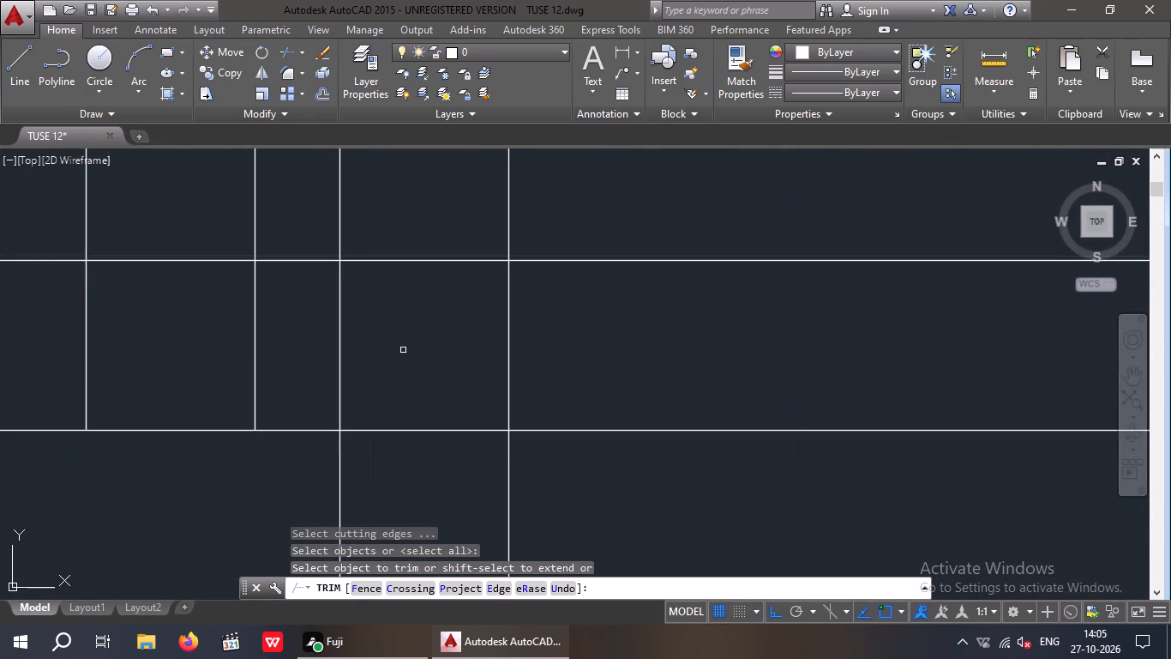
scroll(399, 330, "up", 1)
middle_click_drag(401, 382, 400, 244)
scroll(395, 258, "up", 1)
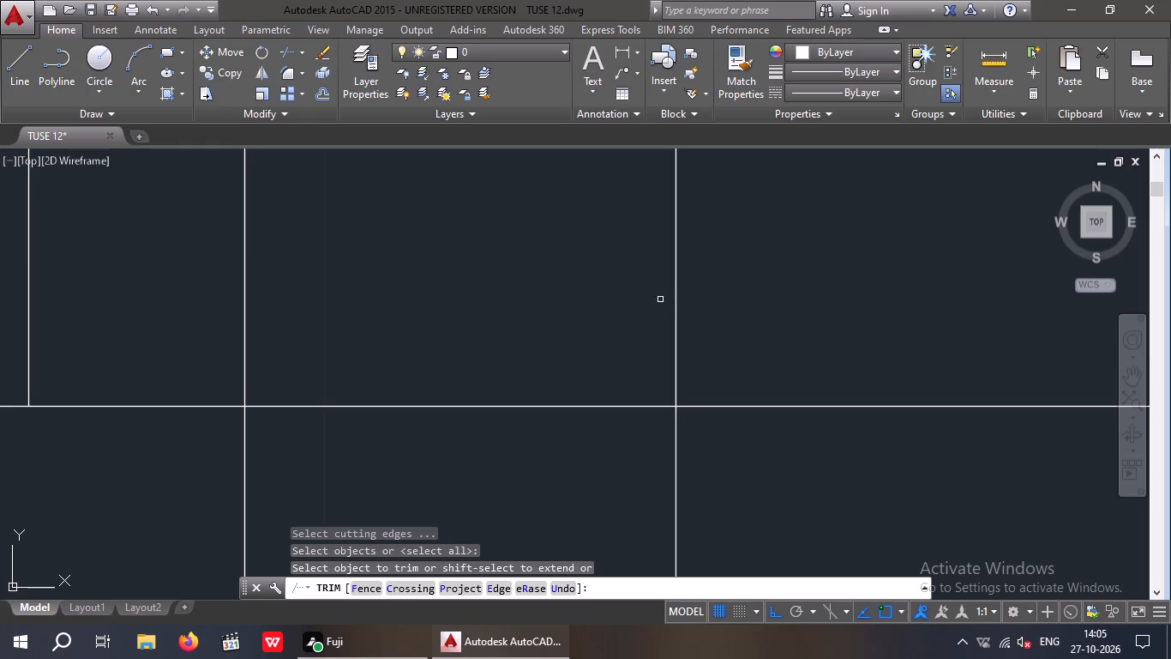
left_click_drag(726, 284, 610, 325)
left_click_drag(167, 359, 177, 354)
scroll(211, 307, "down", 6)
scroll(168, 441, "down", 3)
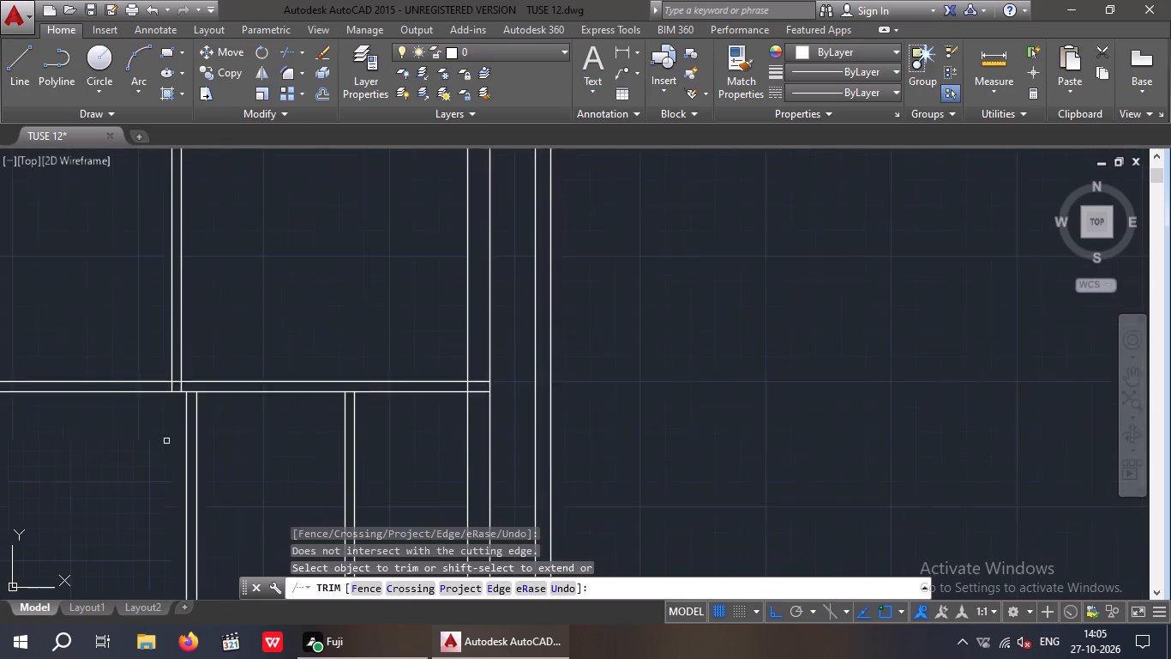
Trim away the same vertical partition below the lower horizontal partition, down to the bottom wall.
middle_click_drag(117, 492, 193, 374)
scroll(214, 337, "down", 2)
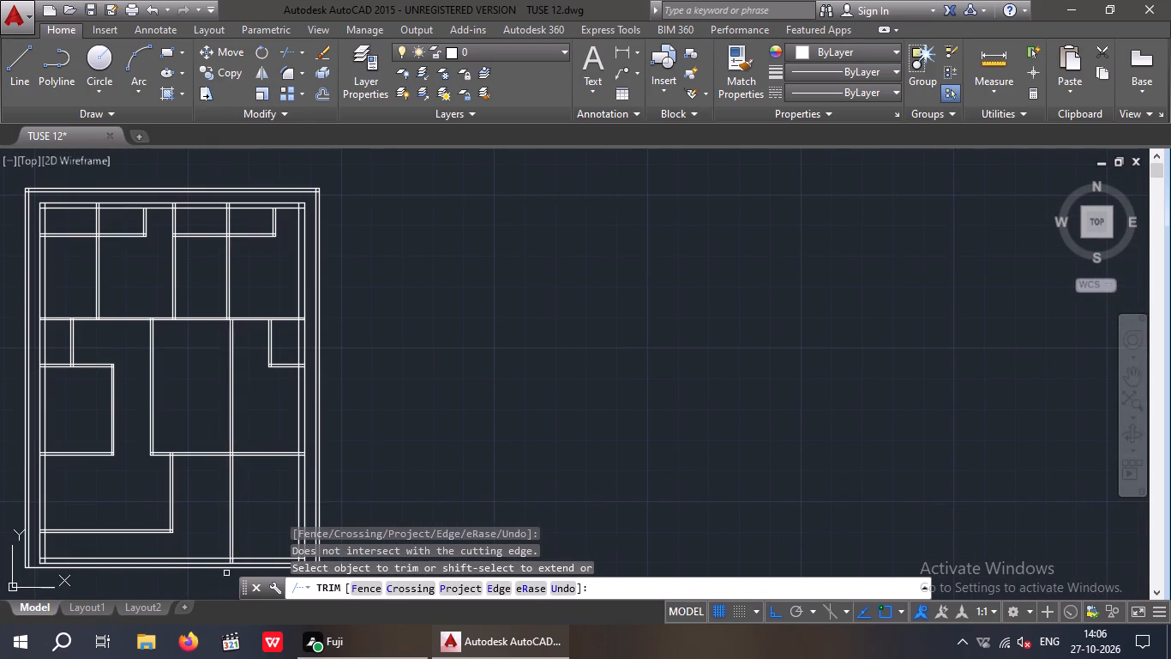
scroll(228, 571, "up", 4)
scroll(231, 544, "down", 4)
scroll(231, 456, "up", 1)
middle_click_drag(247, 479, 260, 504)
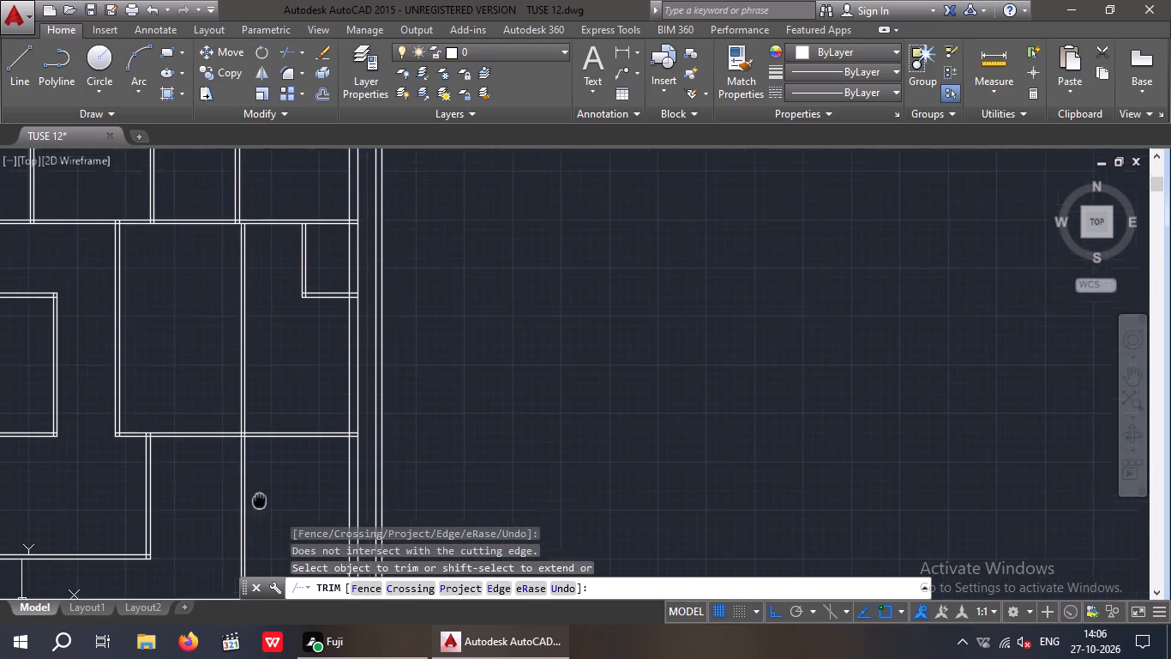
middle_click_drag(260, 504, 273, 539)
scroll(240, 498, "up", 3)
left_click_drag(352, 491, 253, 514)
left_click(251, 515)
scroll(252, 508, "down", 3)
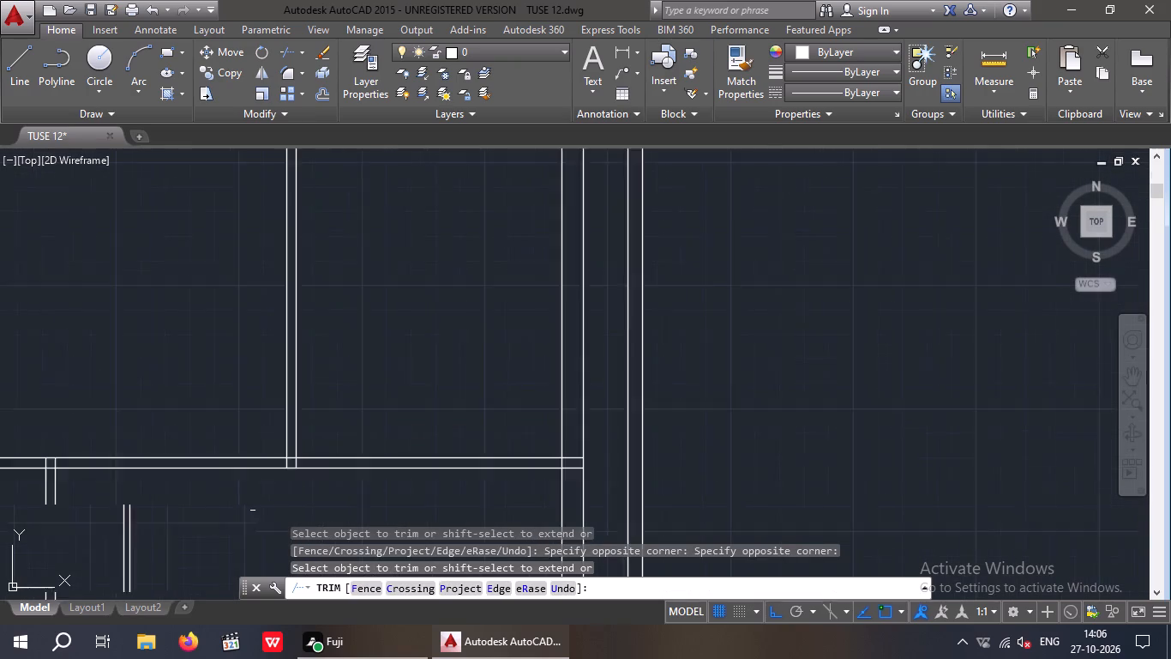
key("Escape")
key("Escape")
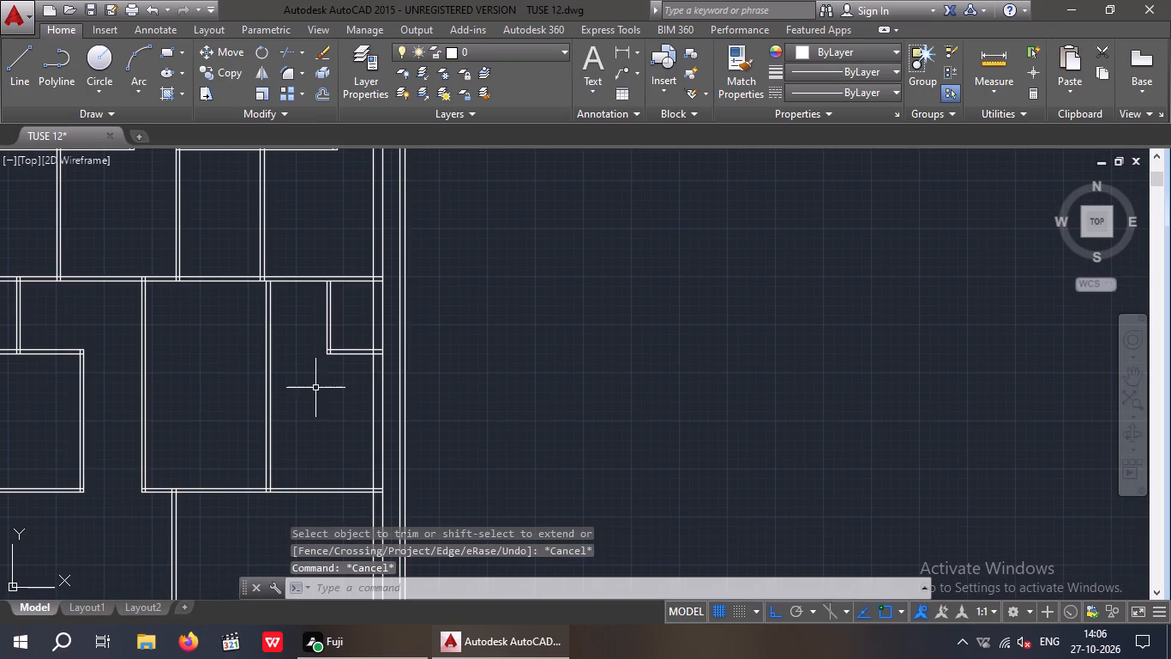
Extend both lines of the small right-hand room's bottom partition left to the new vertical partition.
key("e")
key("x")
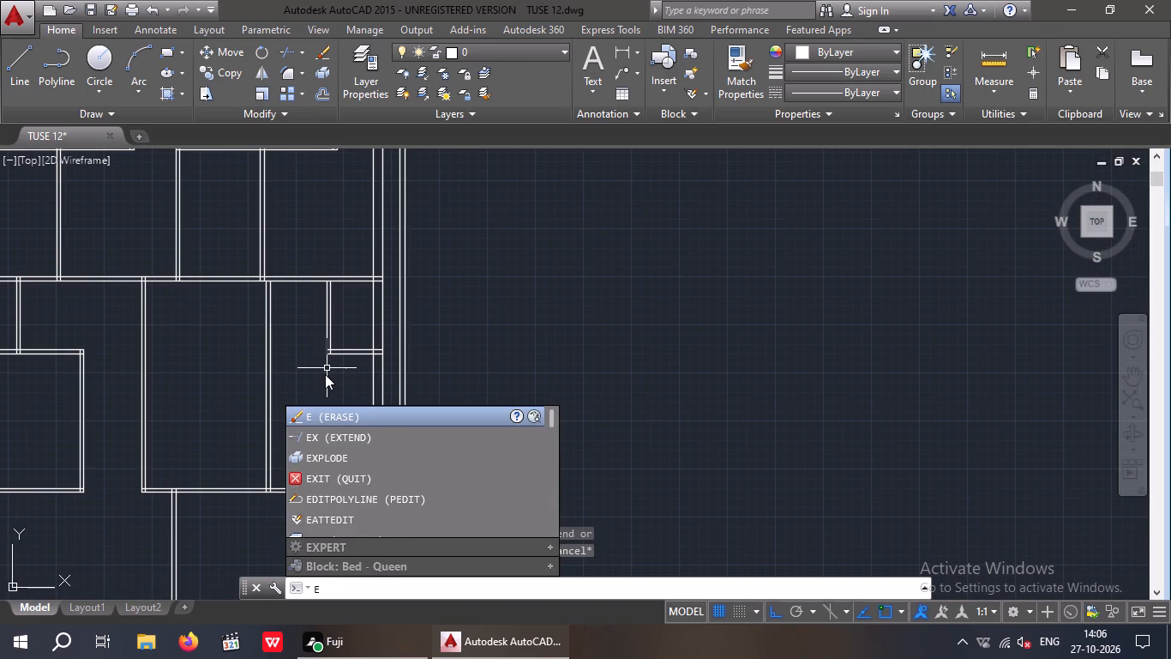
key("space")
key("space")
scroll(339, 349, "up", 4)
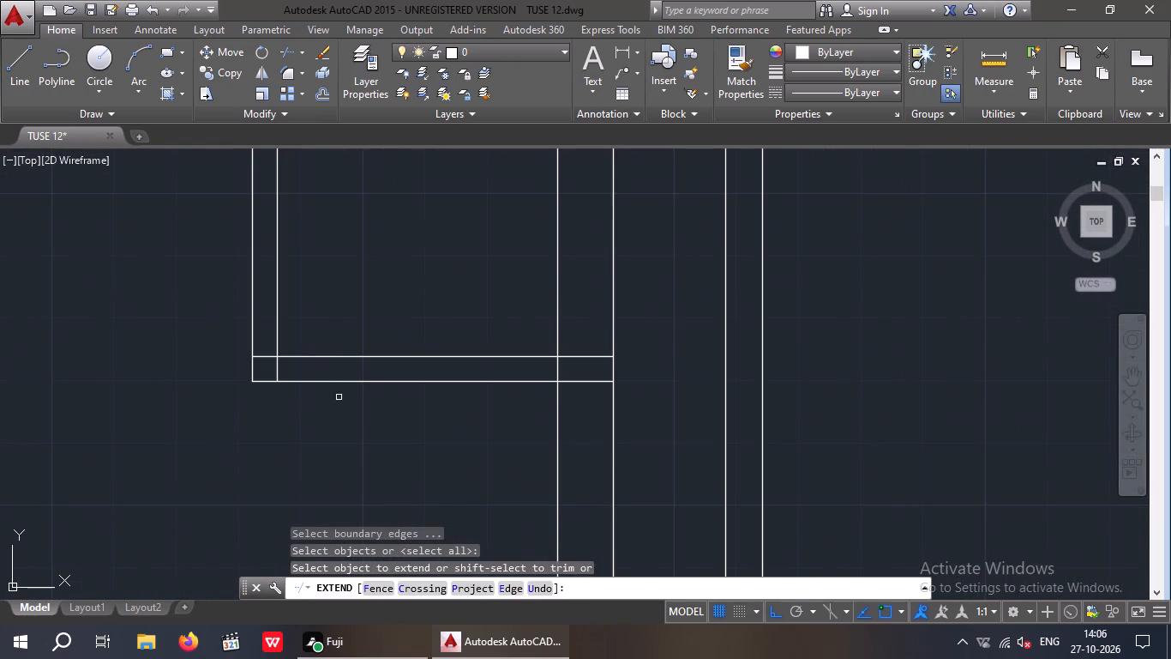
left_click_drag(338, 408, 323, 344)
left_click(318, 298)
scroll(323, 305, "down", 2)
left_click_drag(346, 367, 339, 325)
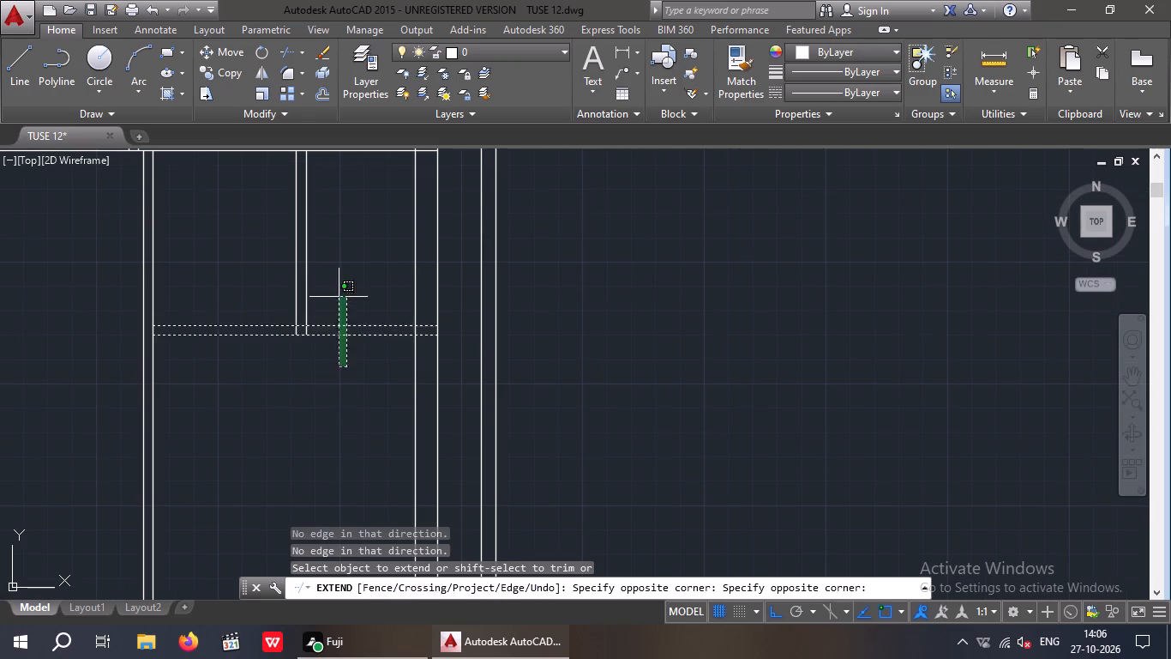
left_click(339, 297)
left_click_drag(230, 372, 228, 356)
left_click(213, 281)
middle_click_drag(243, 364, 293, 472)
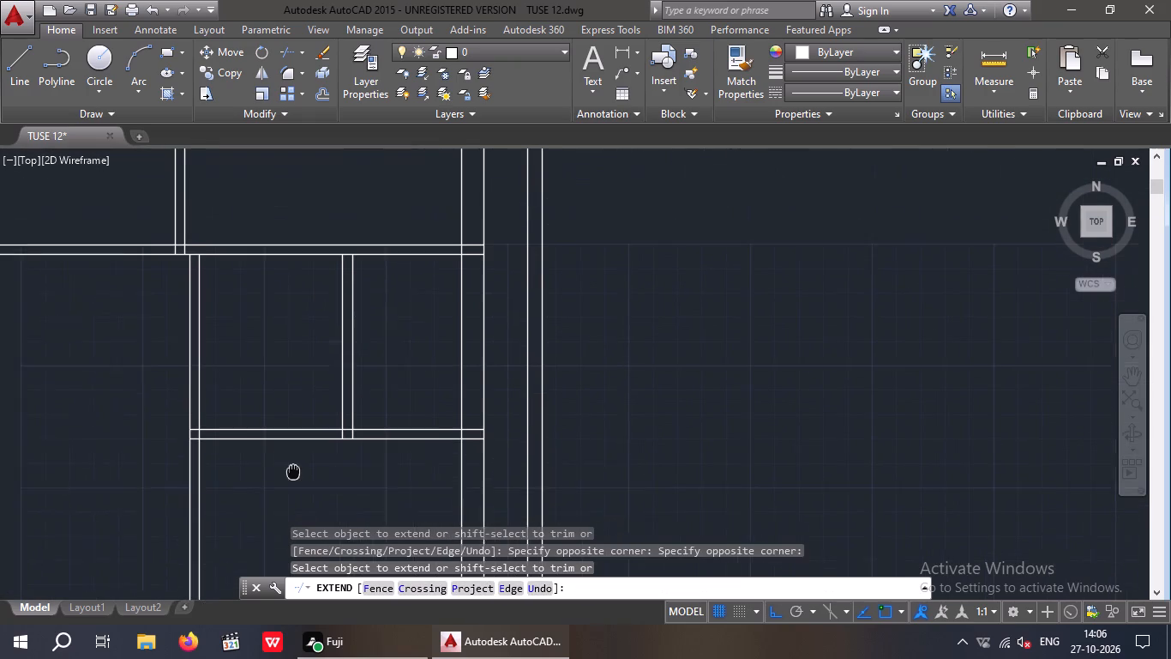
middle_click_drag(293, 472, 297, 475)
key("Escape")
key("Escape")
Trim away the new vertical partition between the middle horizontal partition and the extended partition of the small room.
key("t")
key("r")
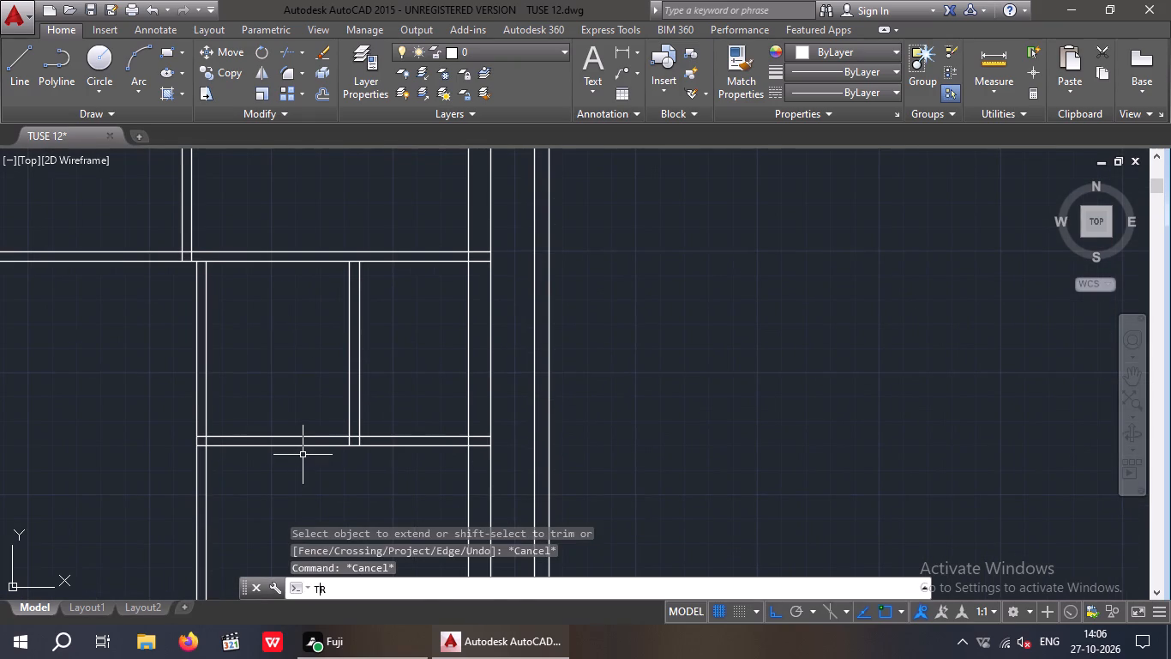
key("space")
key("space")
left_click_drag(252, 349, 109, 407)
left_click(105, 409)
scroll(143, 368, "down", 2)
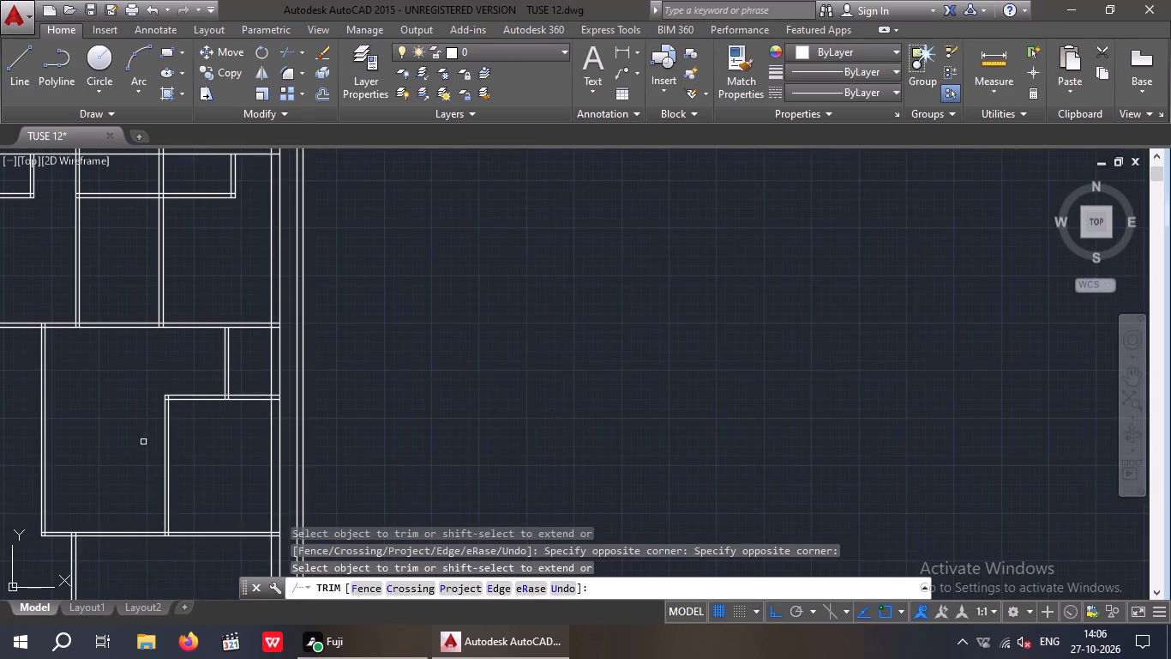
middle_click_drag(143, 442, 213, 408)
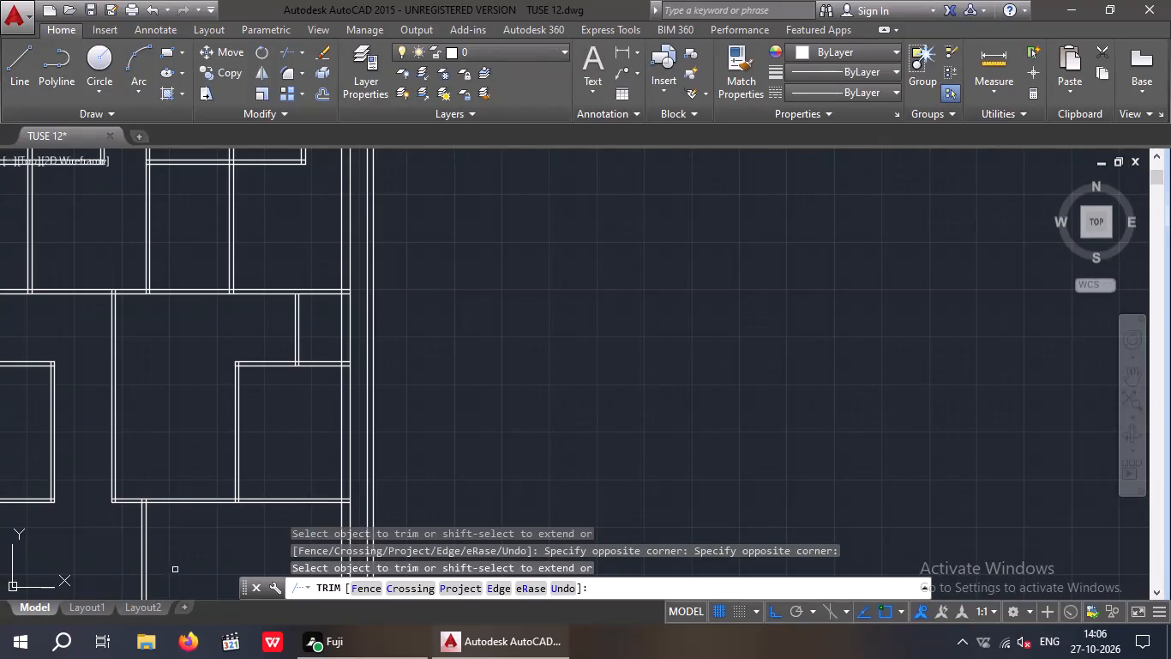
middle_click_drag(198, 553, 257, 493)
scroll(260, 478, "down", 2)
middle_click_drag(257, 525, 267, 459)
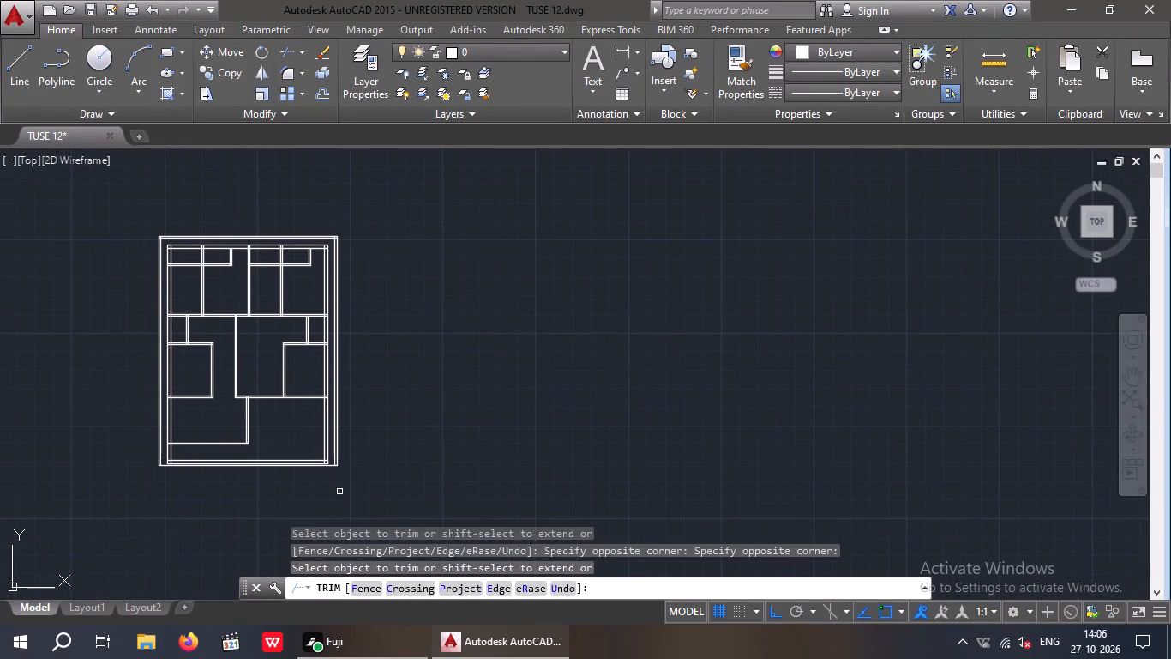
key("Escape")
key("Escape")
Offset the inner line of the bottom building wall 5'3" upward.
scroll(232, 462, "up", 4)
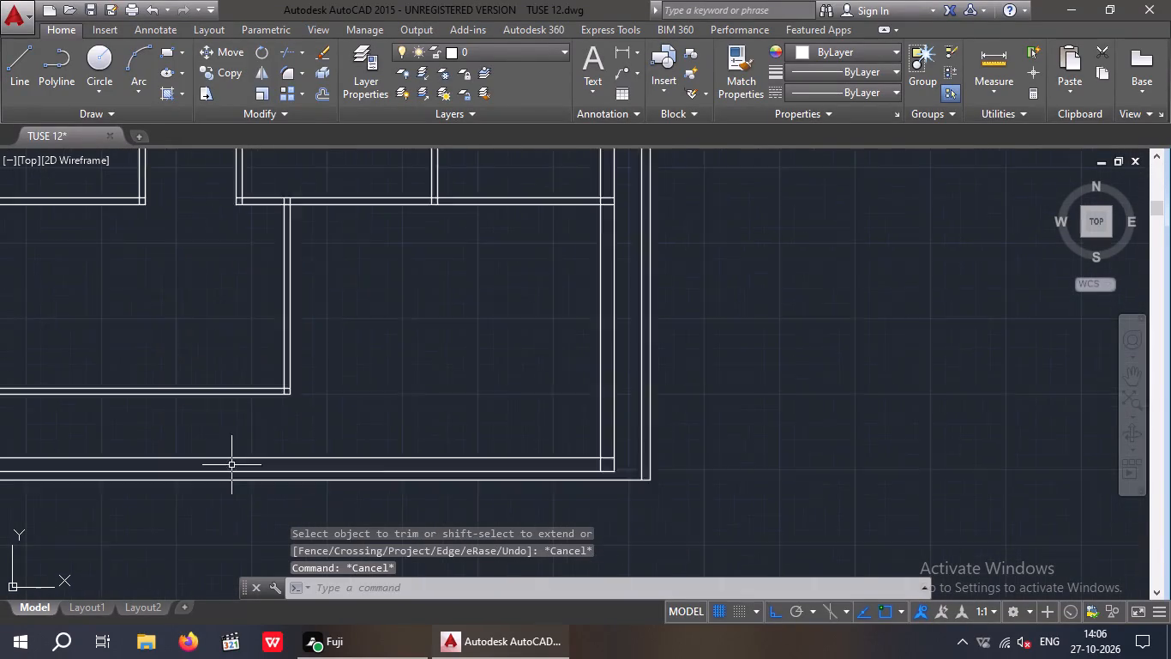
middle_click_drag(255, 473, 289, 412)
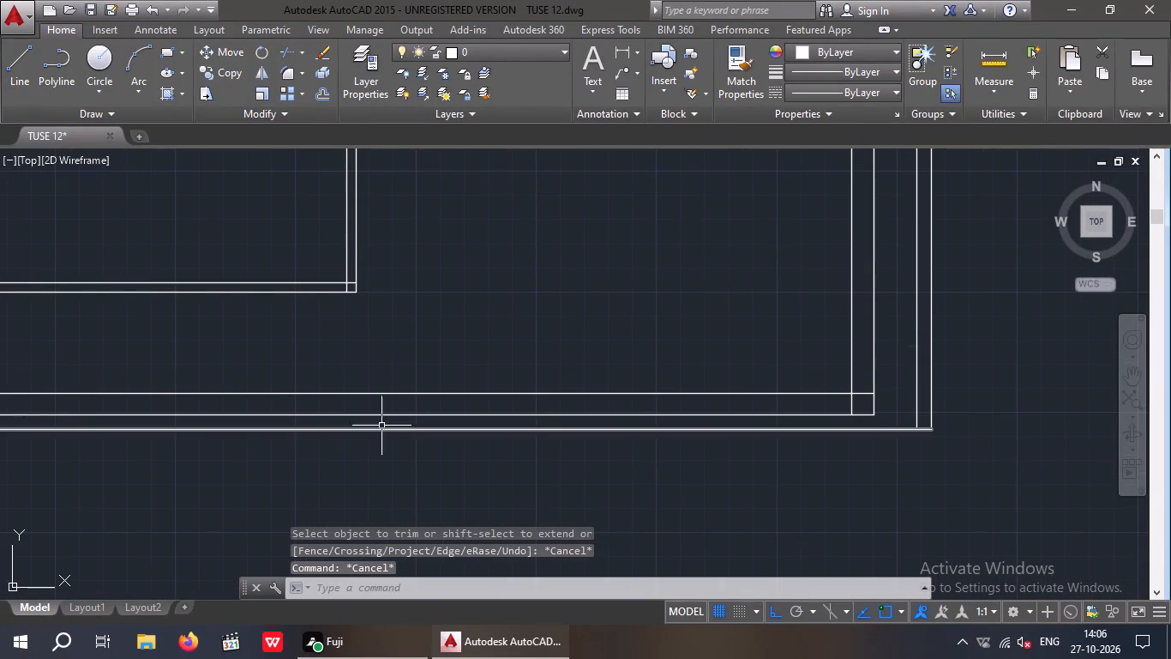
middle_click_drag(379, 421, 292, 442)
scroll(315, 408, "down", 2)
middle_click_drag(305, 405, 285, 395)
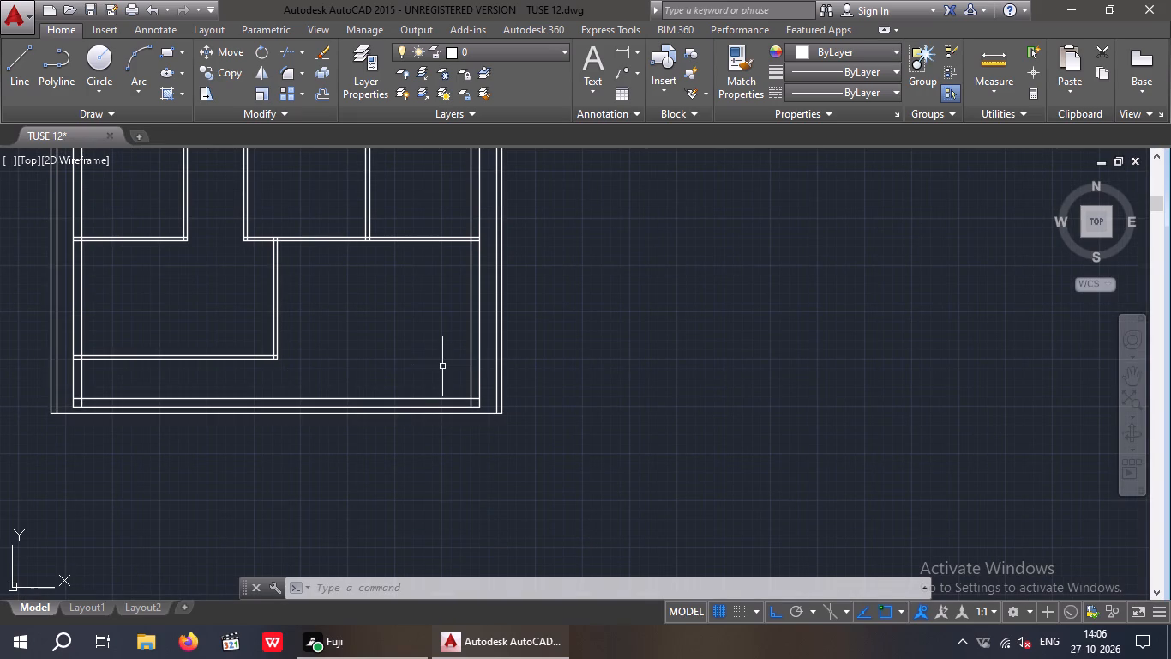
key("Escape")
key("Escape")
key("o")
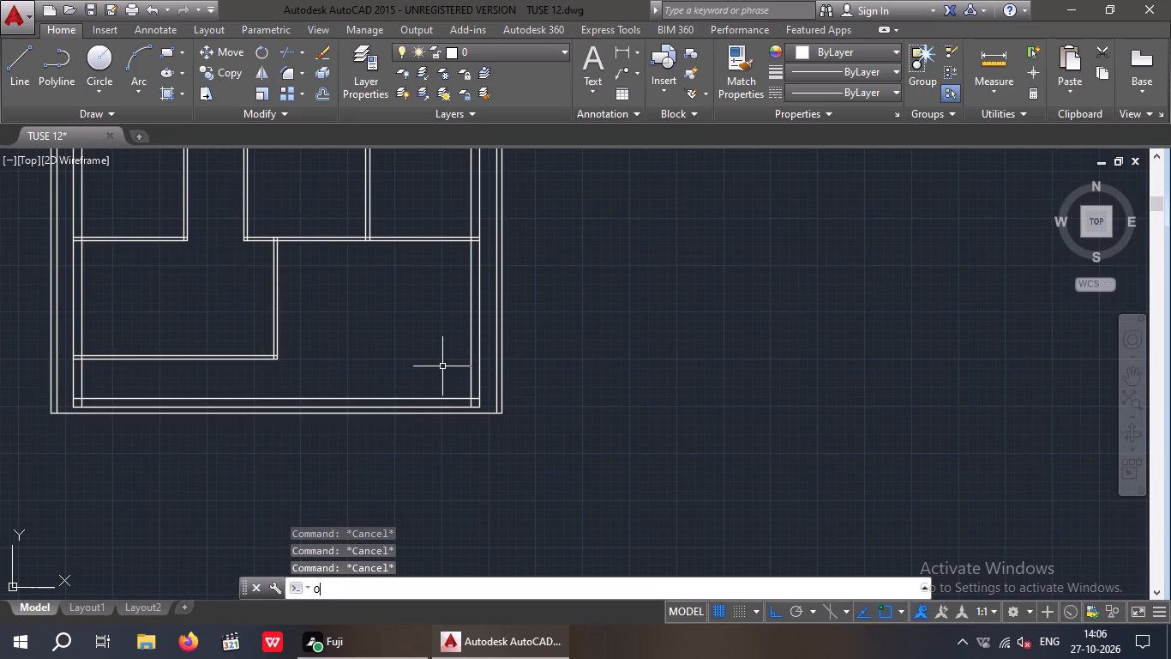
key("Return")
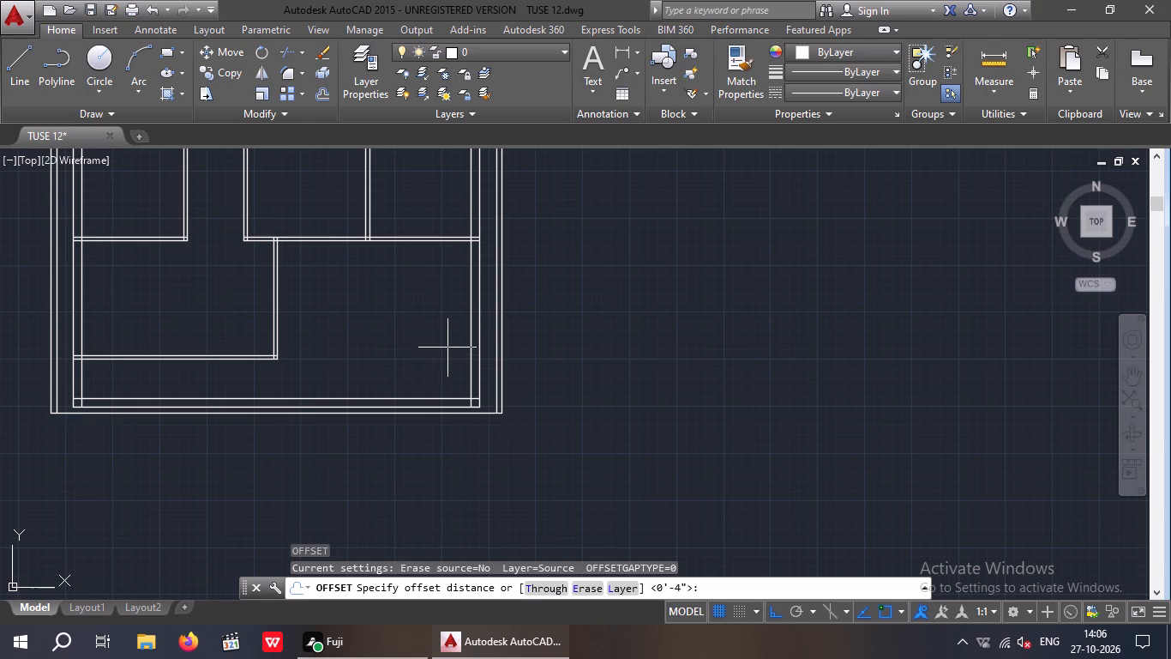
key("5")
type("'3")
key("shift+quotedbl")
key("Return")
scroll(411, 385, "up", 3)
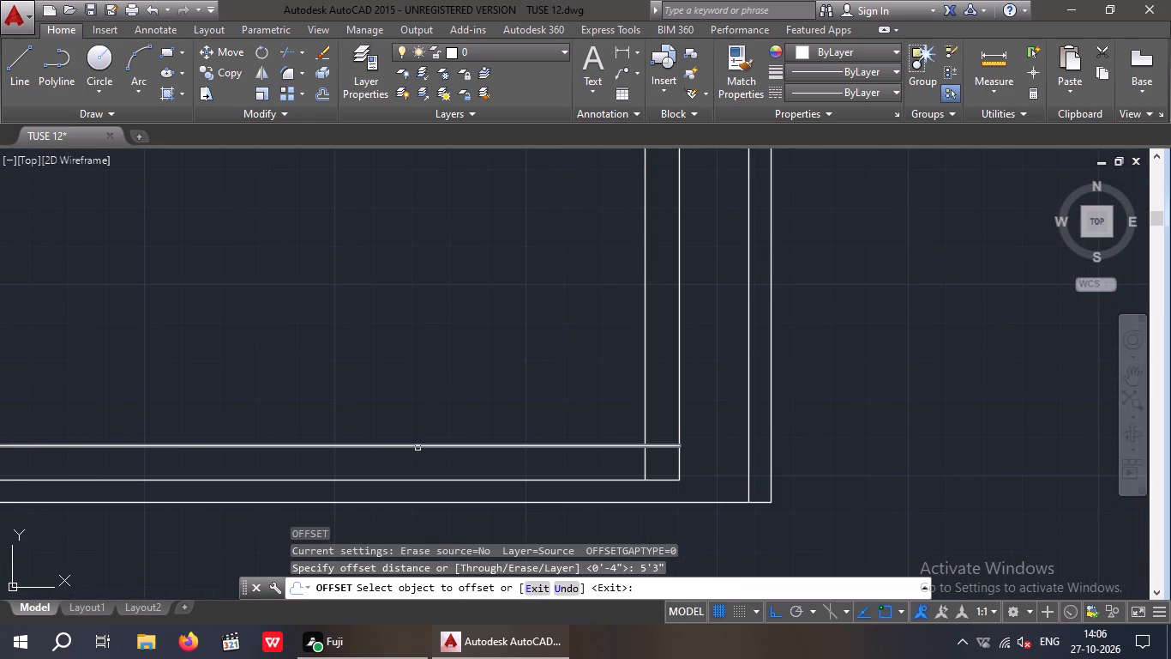
left_click(417, 444)
left_click(416, 390)
scroll(424, 384, "down", 2)
middle_click_drag(394, 362, 399, 391)
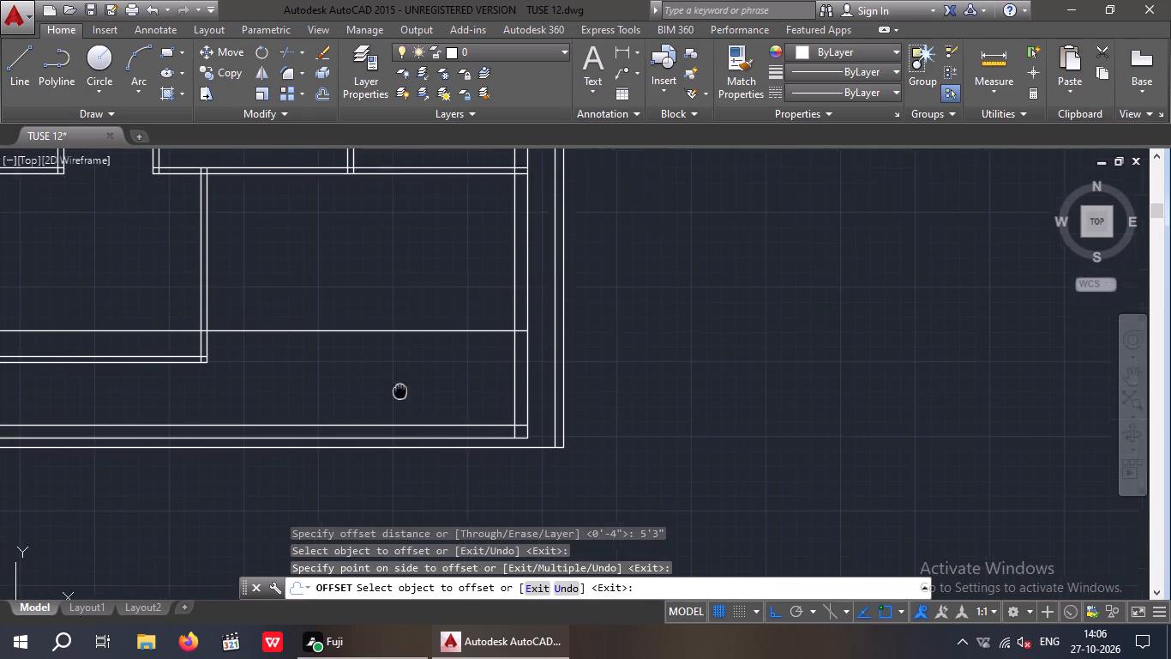
middle_click_drag(399, 391, 403, 417)
key("Escape")
key("Escape")
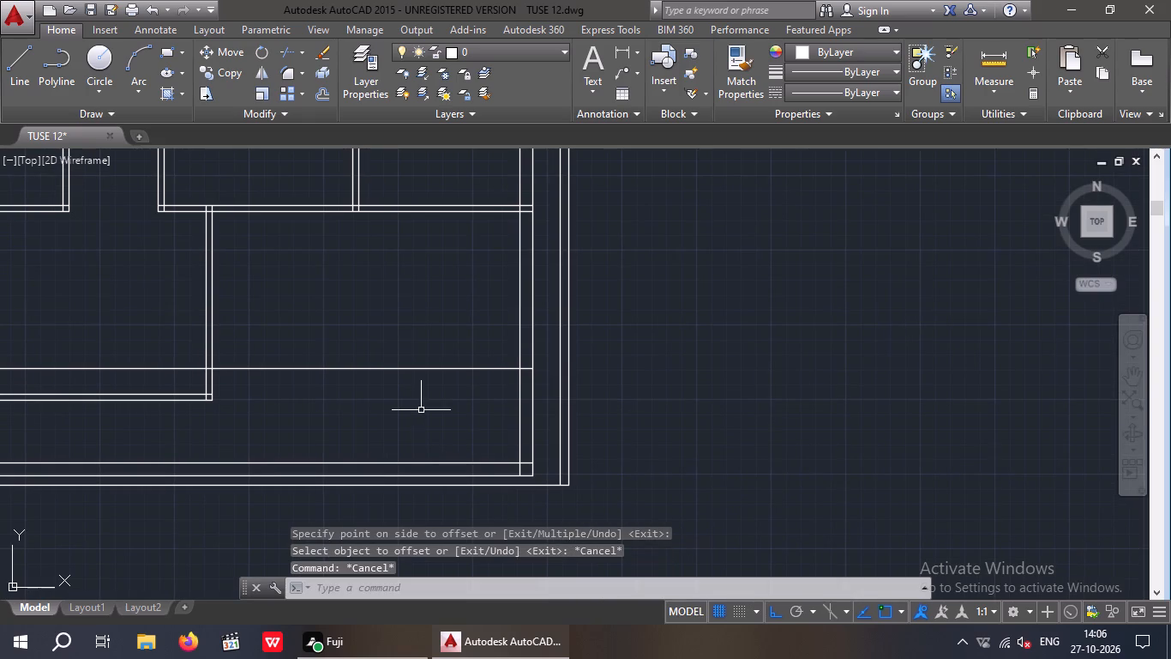
Offset the new horizontal line 9" upward to form a wall.
key("o")
key("Return")
key("9")
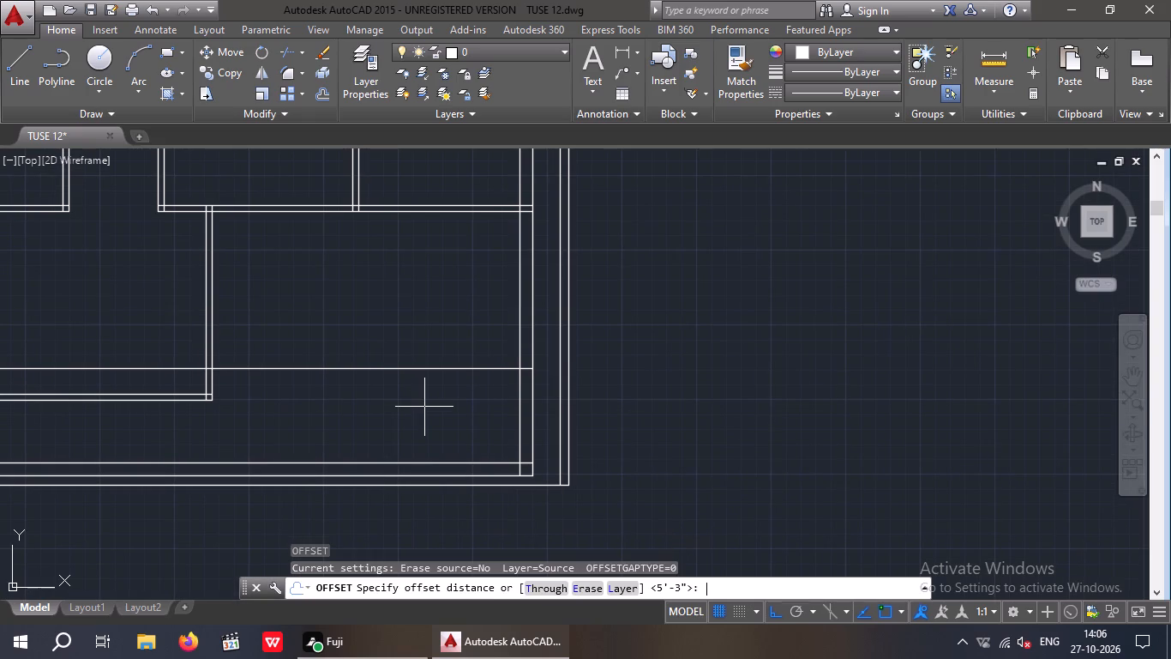
key("shift+quotedbl")
key("Return")
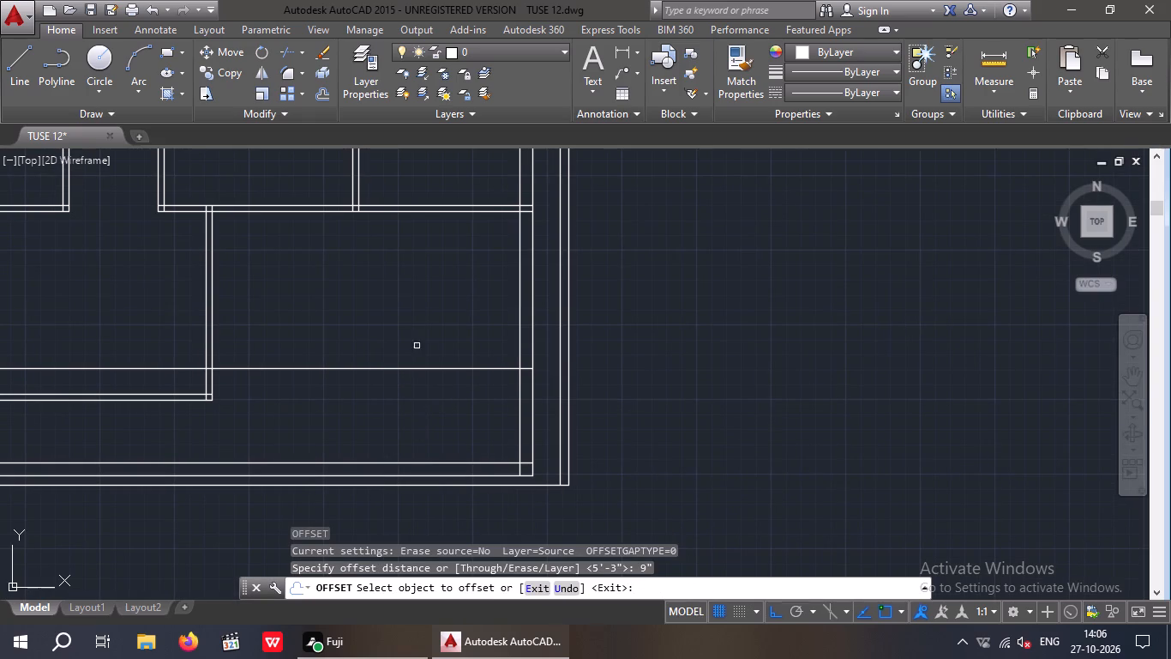
scroll(404, 360, "up", 1)
left_click(401, 376)
left_click(401, 342)
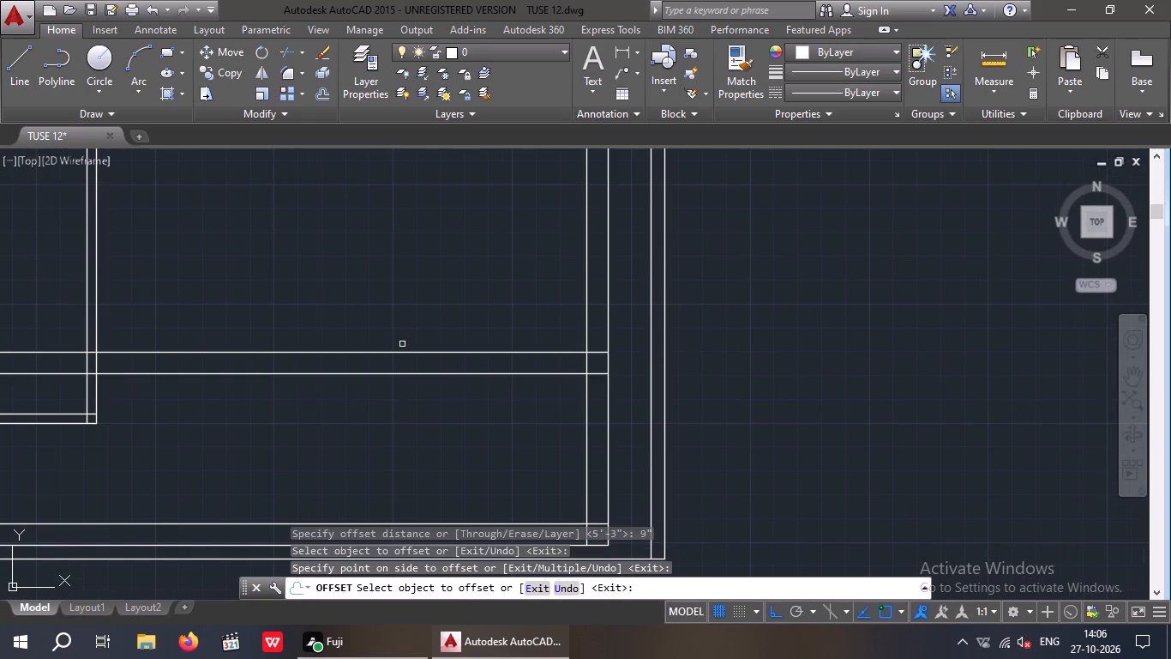
scroll(406, 345, "down", 2)
key("Escape")
key("Escape")
key("Escape")
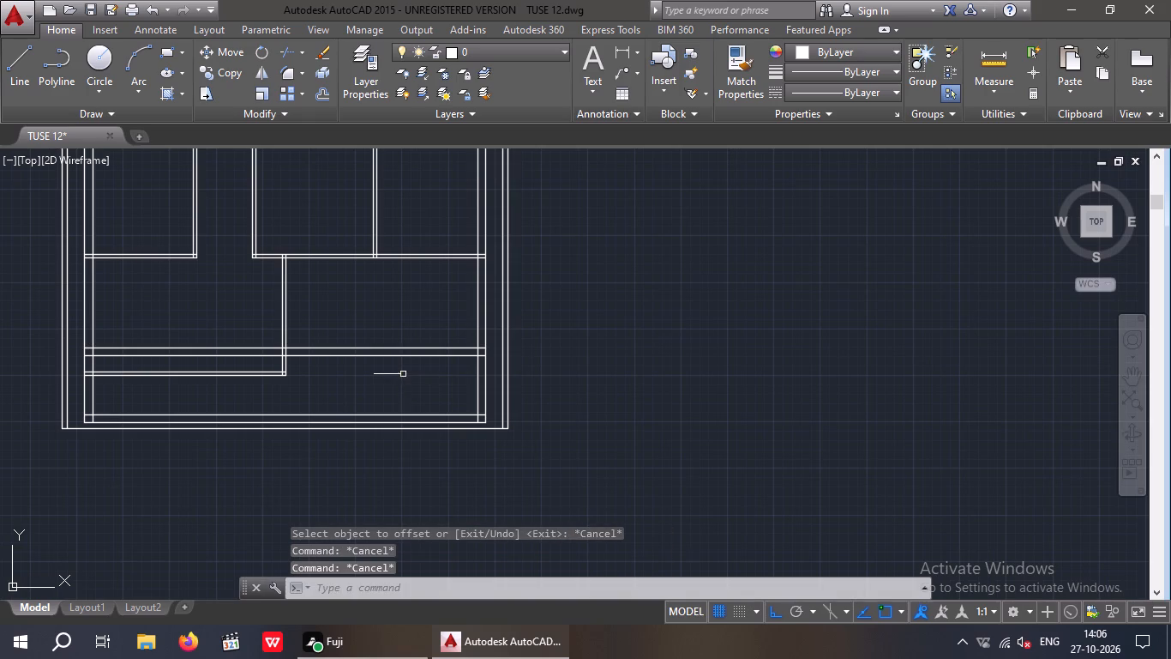
Trim away both lines of the new 9" wall left of the vertical partition of the lower left room.
key("t")
key("r")
key("space")
key("space")
scroll(246, 347, "up", 1)
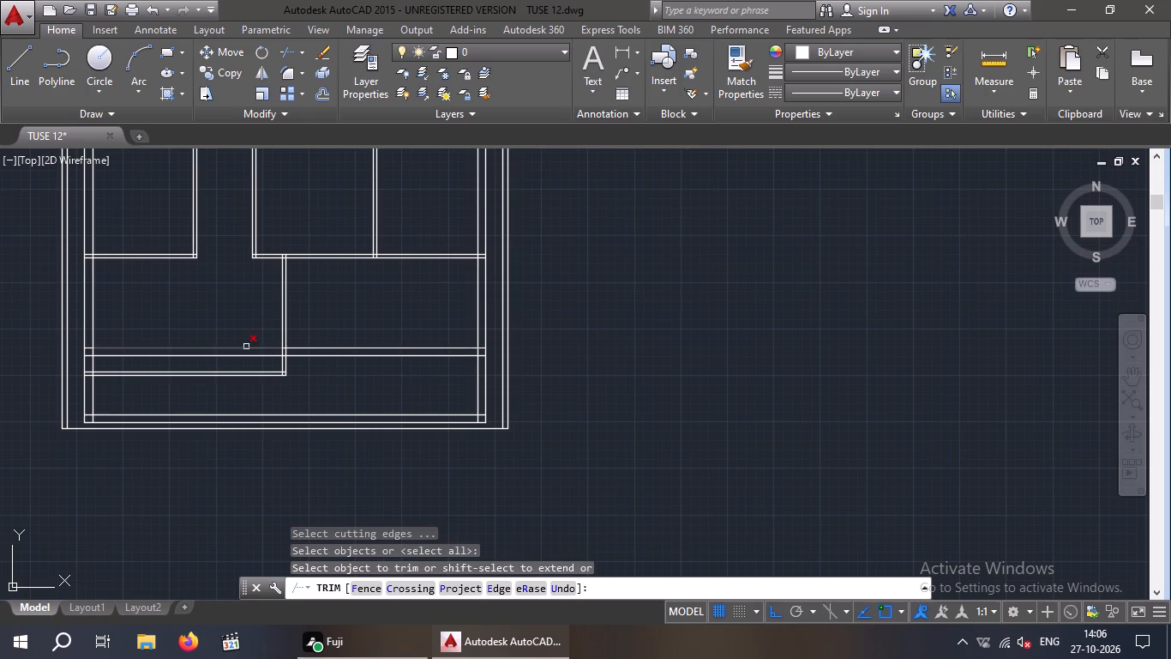
scroll(246, 347, "up", 2)
scroll(311, 392, "up", 2)
left_click_drag(342, 419, 297, 343)
left_click_drag(265, 229, 273, 250)
scroll(279, 276, "down", 3)
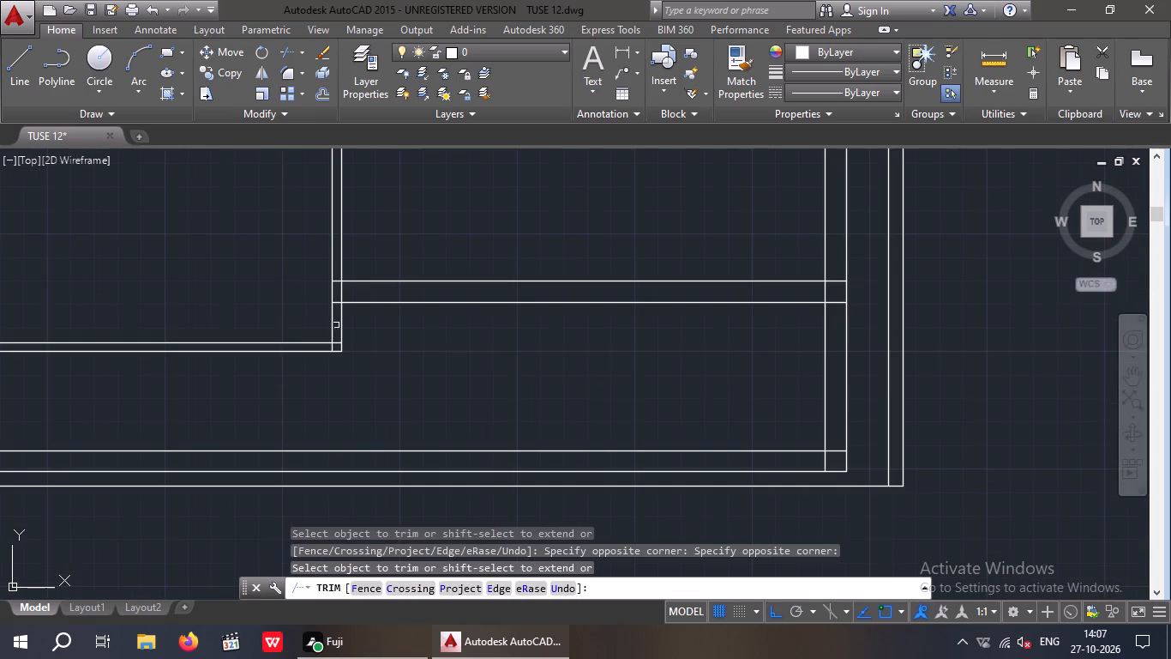
middle_click_drag(439, 342, 404, 451)
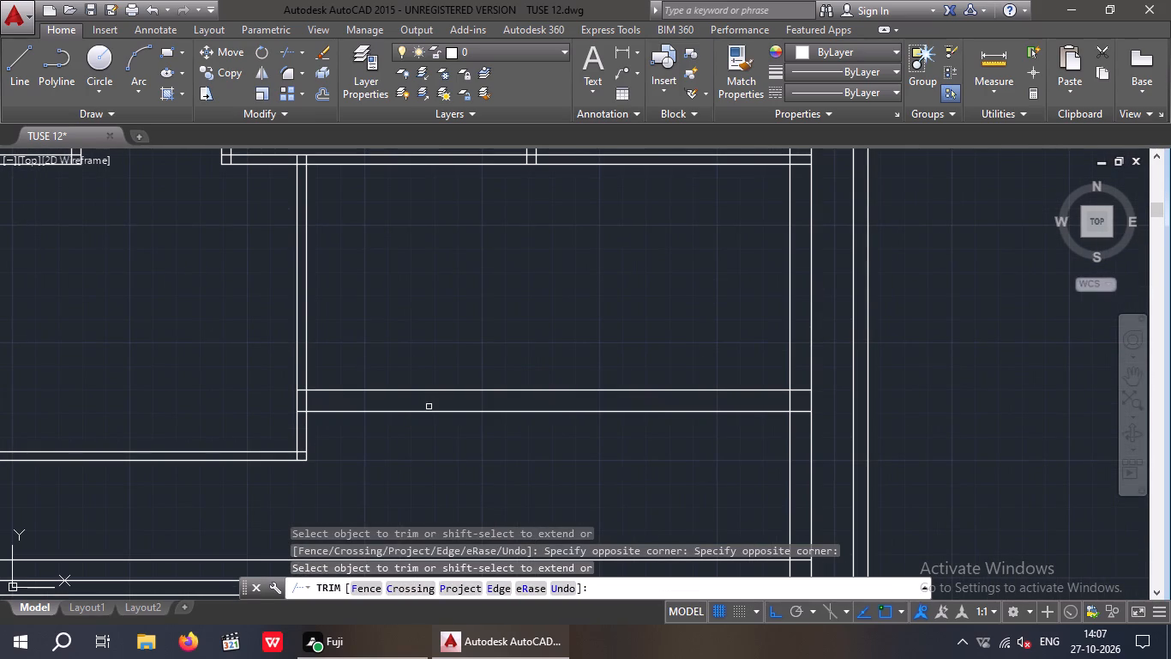
key("Escape")
key("Escape")
key("Escape")
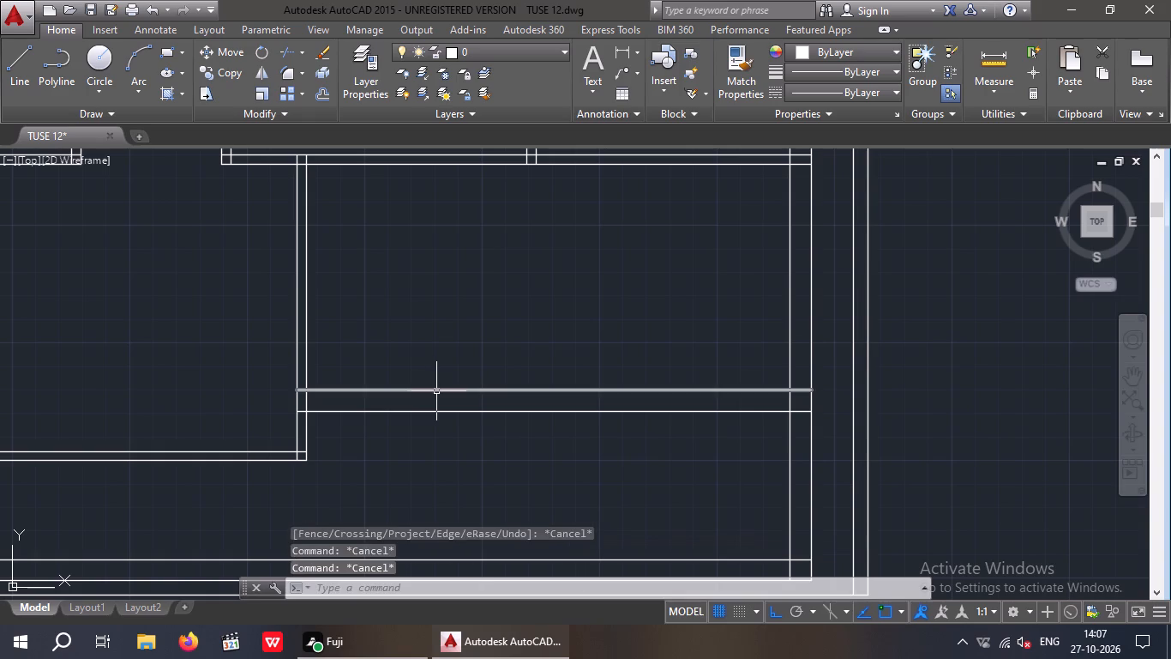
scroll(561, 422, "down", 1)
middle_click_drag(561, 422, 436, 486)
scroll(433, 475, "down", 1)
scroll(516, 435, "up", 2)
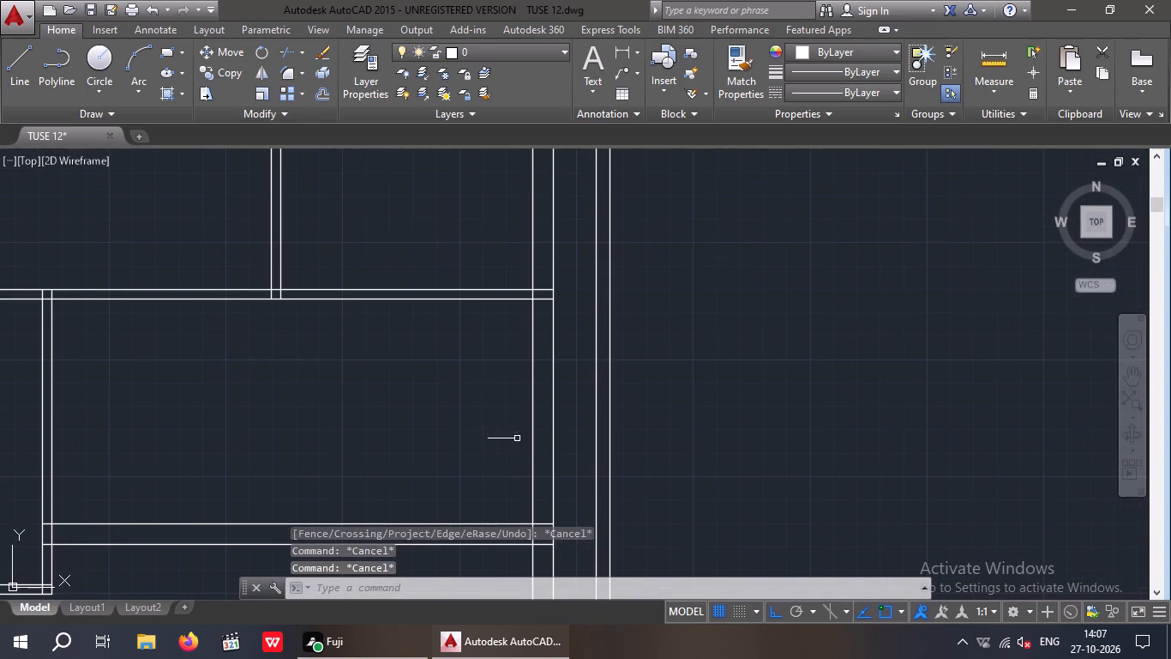
Offset the inner line of the right-hand building wall 3' to the left.
key("o")
key("Return")
key("3")
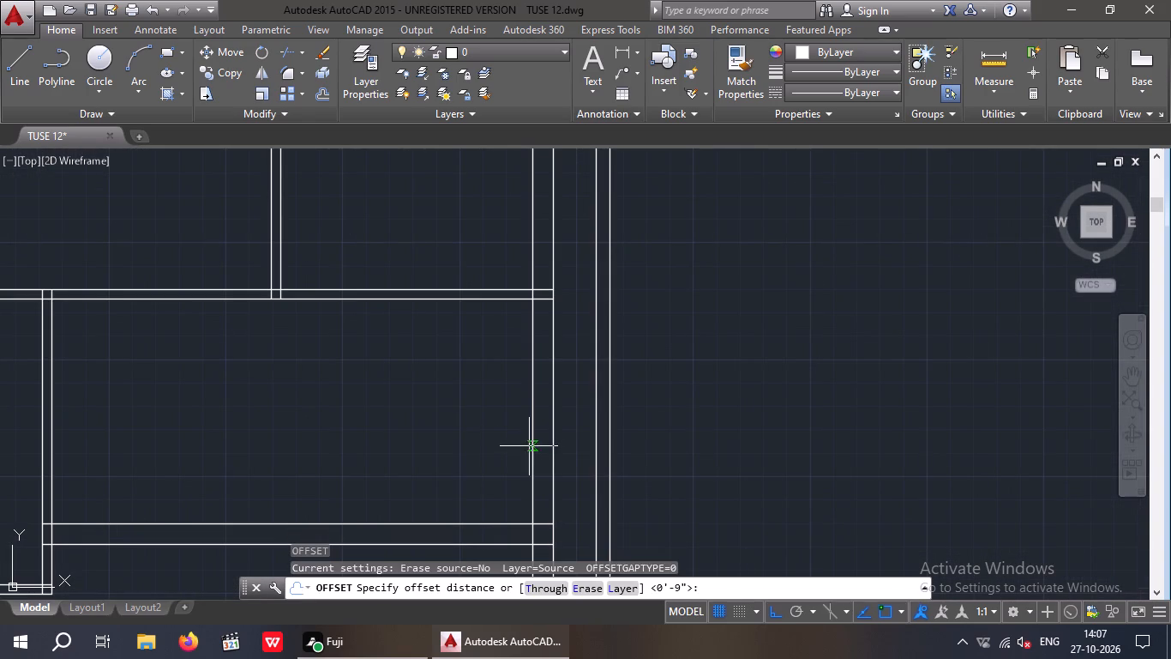
key("apostrophe")
key("Return")
scroll(525, 427, "down", 2)
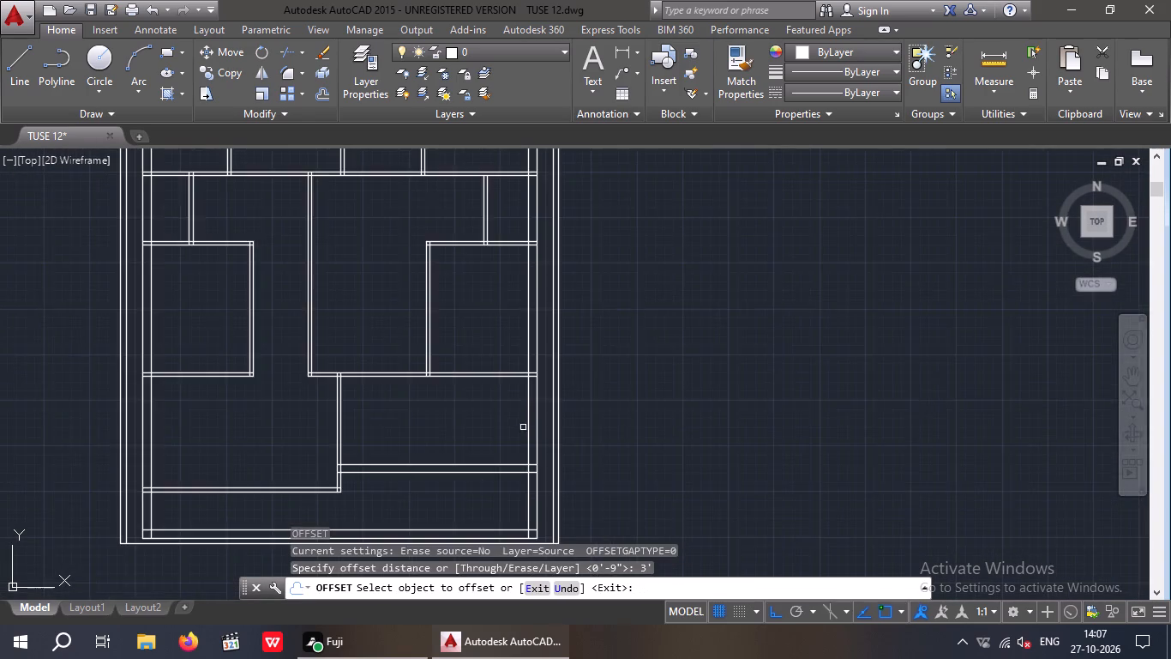
scroll(523, 420, "up", 2)
left_click_drag(534, 418, 499, 435)
left_click(471, 443)
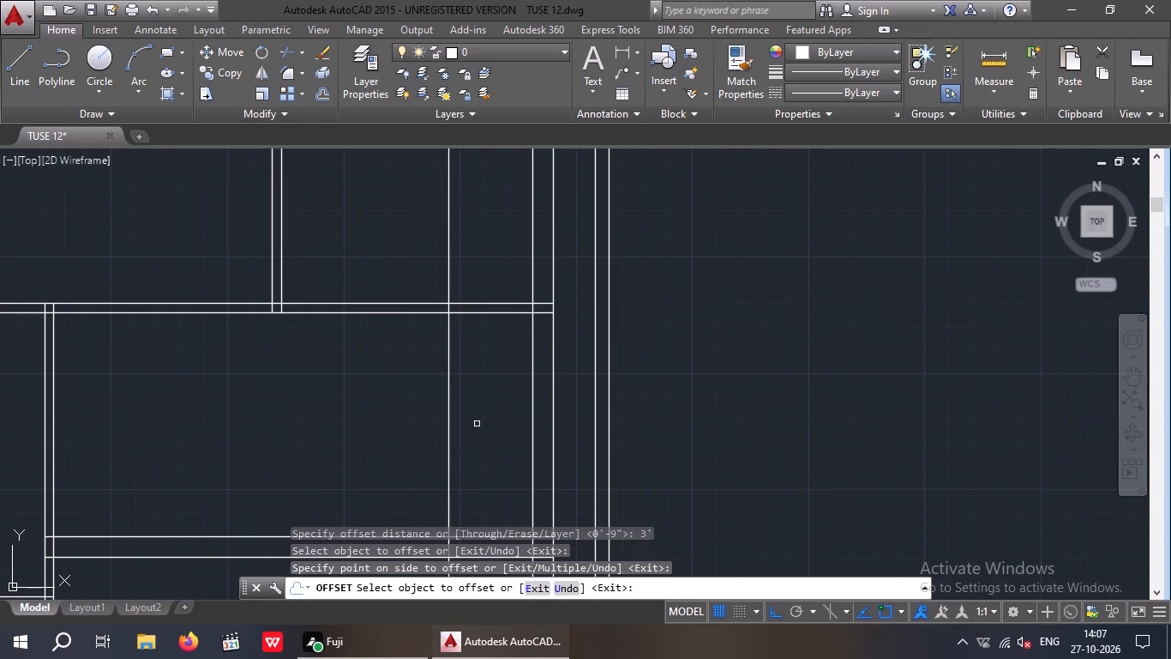
key("Escape")
key("Escape")
key("Escape")
Trim away the new vertical line above the lower line of the middle horizontal partition.
type("TR")
key("space")
key("space")
scroll(449, 330, "up", 4)
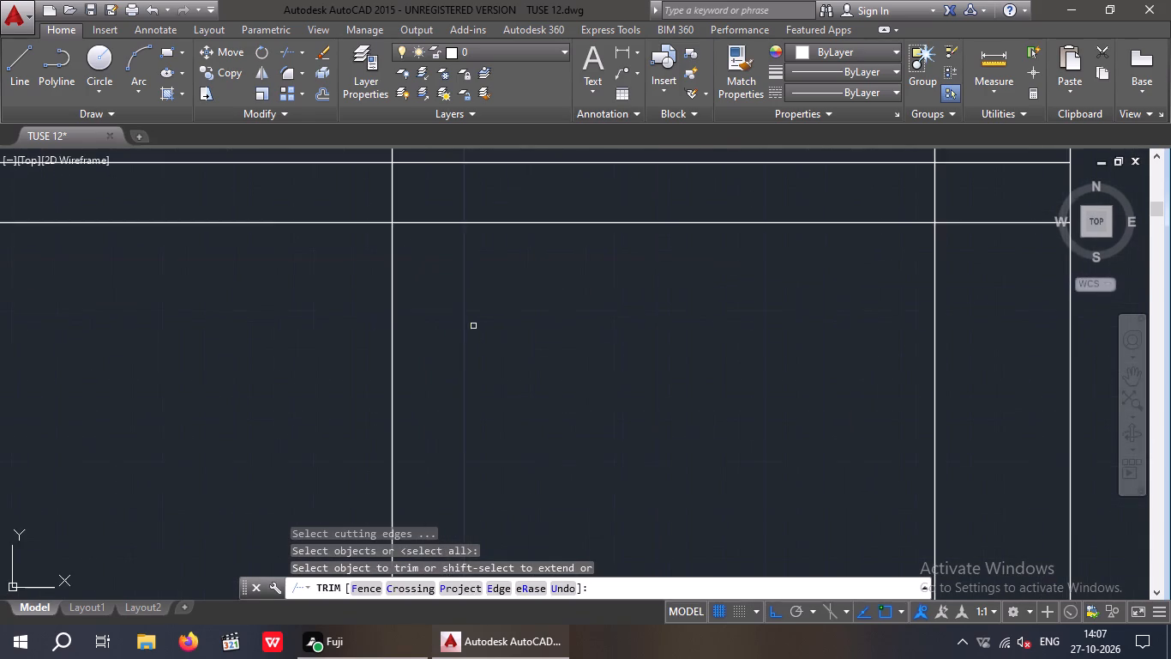
middle_click_drag(480, 346, 524, 450)
scroll(477, 385, "up", 3)
middle_click_drag(453, 381, 535, 450)
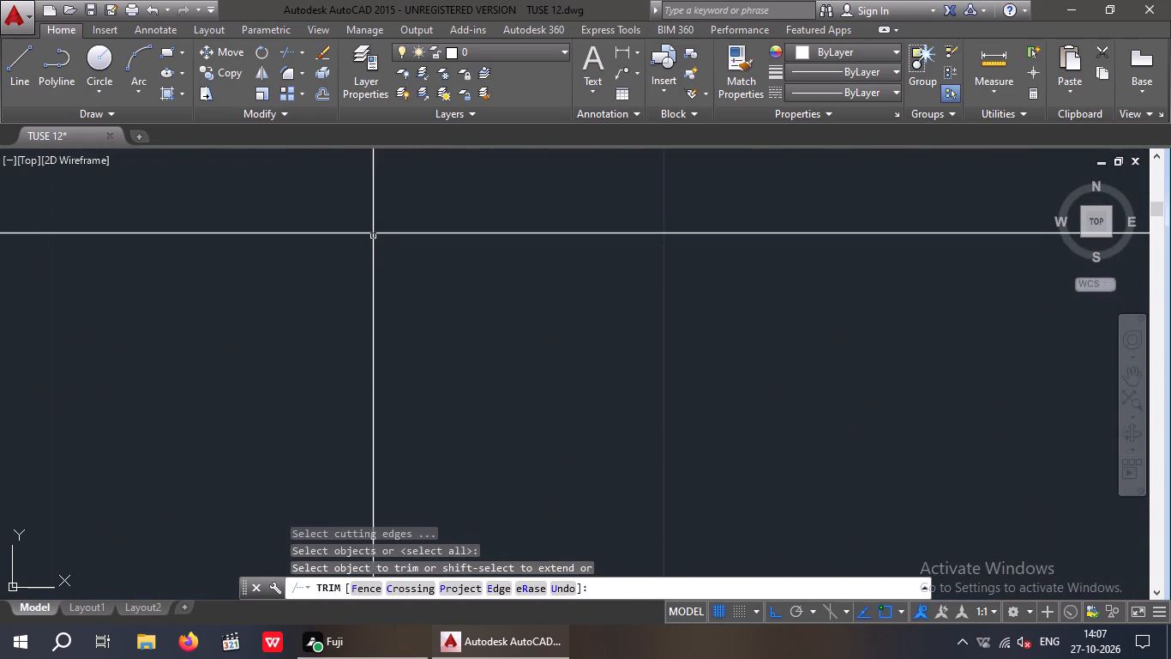
left_click_drag(400, 179, 311, 208)
left_click(312, 200)
scroll(336, 167, "down", 4)
scroll(409, 281, "down", 4)
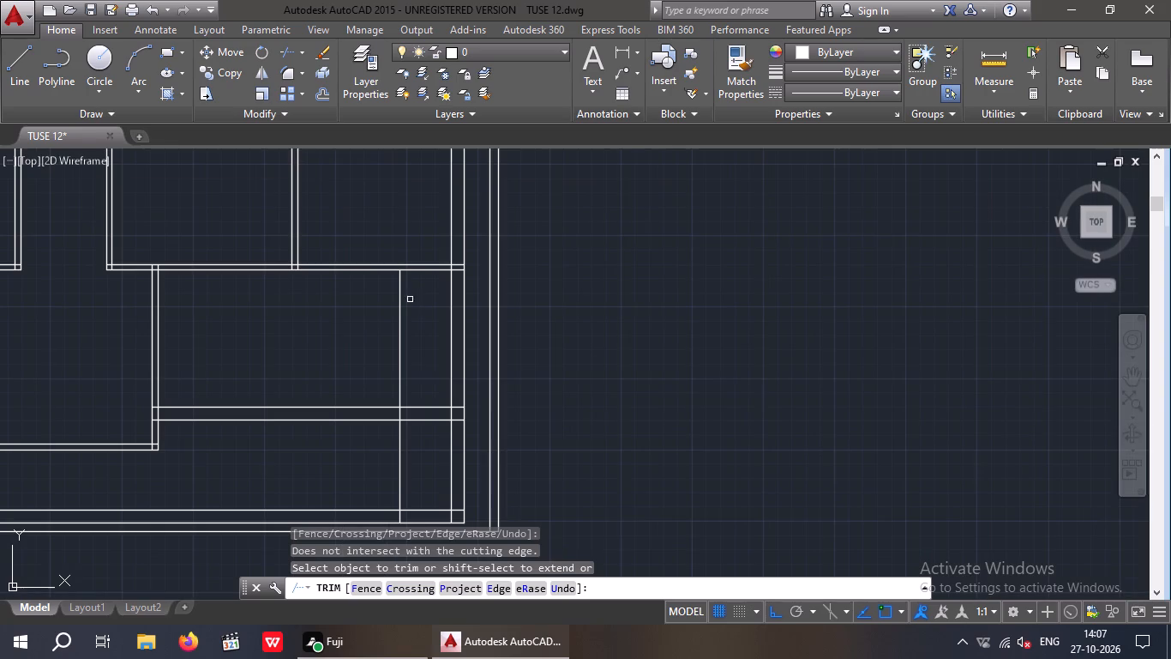
Trim away the new vertical line below the upper line of the lower right 9" wall.
scroll(405, 428, "up", 3)
scroll(415, 418, "down", 3)
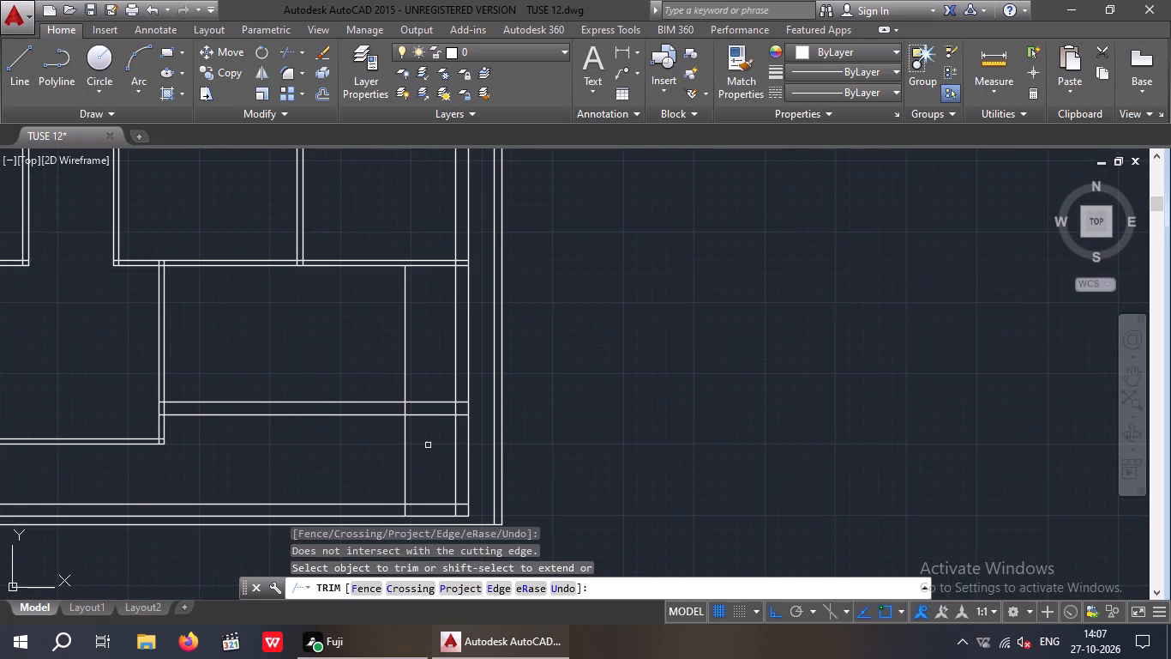
scroll(402, 408, "up", 4)
middle_click_drag(393, 396, 412, 496)
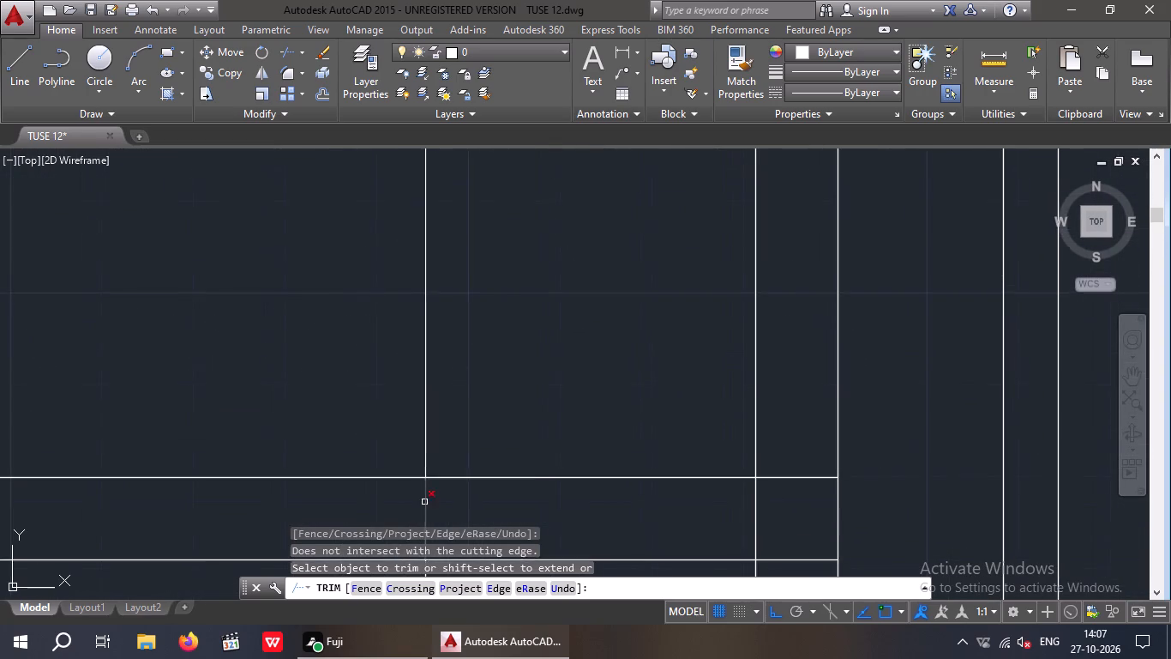
scroll(424, 494, "up", 5)
left_click_drag(451, 444, 347, 475)
left_click_drag(339, 478, 348, 476)
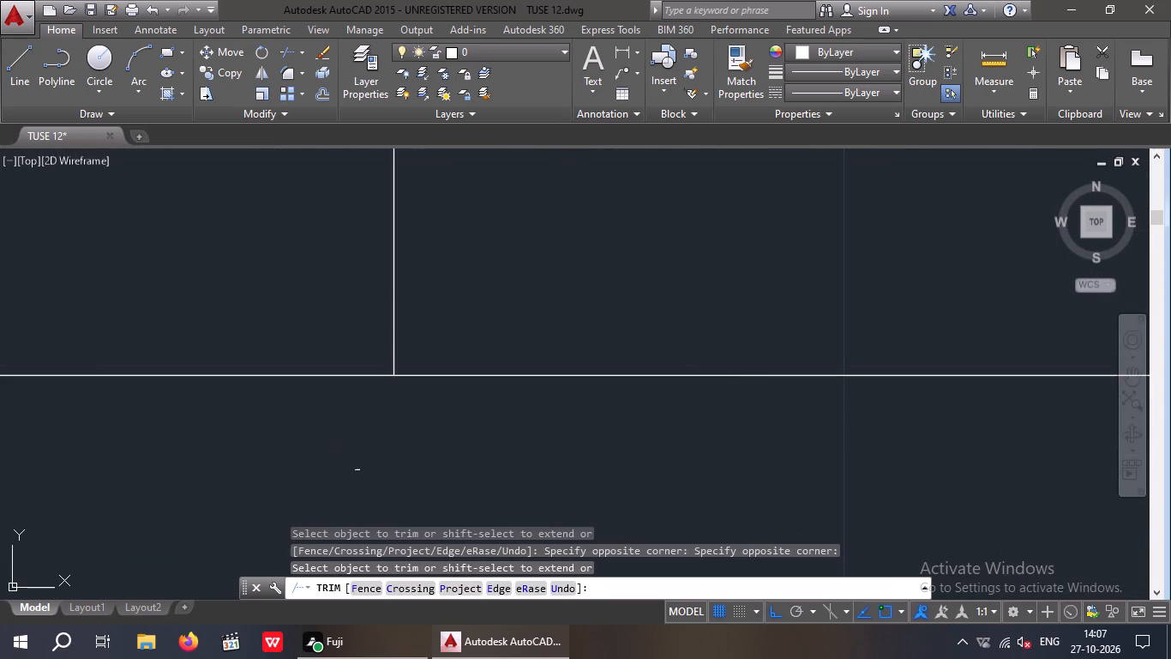
scroll(360, 463, "down", 4)
scroll(458, 288, "down", 4)
middle_click_drag(470, 296, 461, 403)
scroll(467, 346, "down", 1)
middle_click_drag(466, 385, 463, 425)
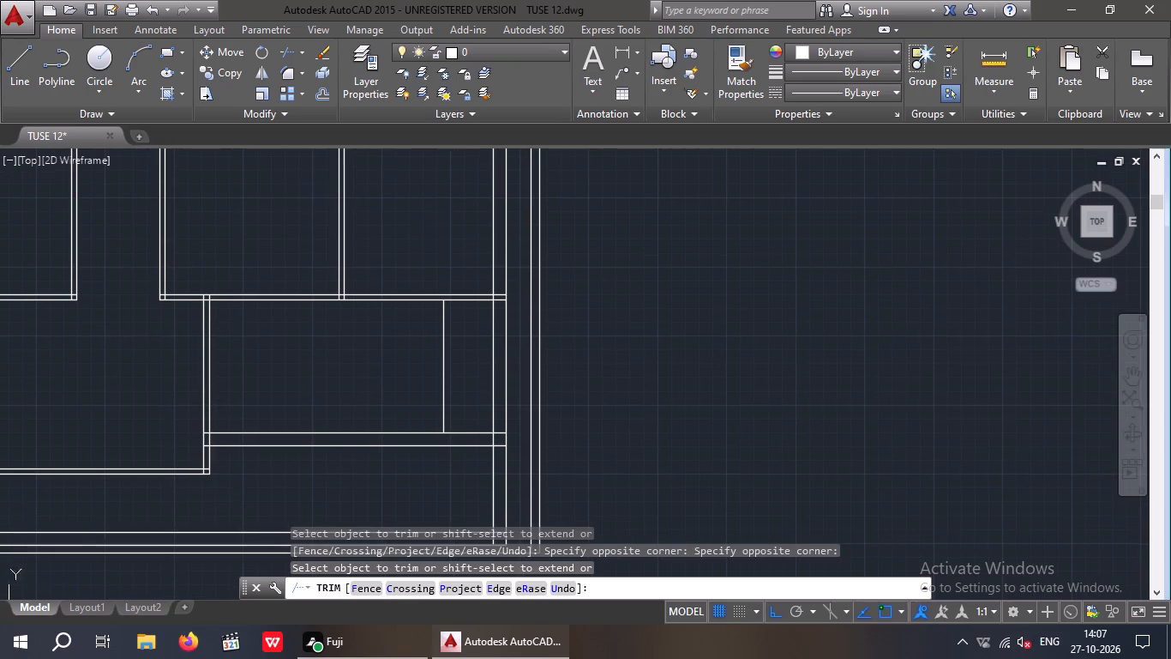
key("Escape")
key("Escape")
key("Escape")
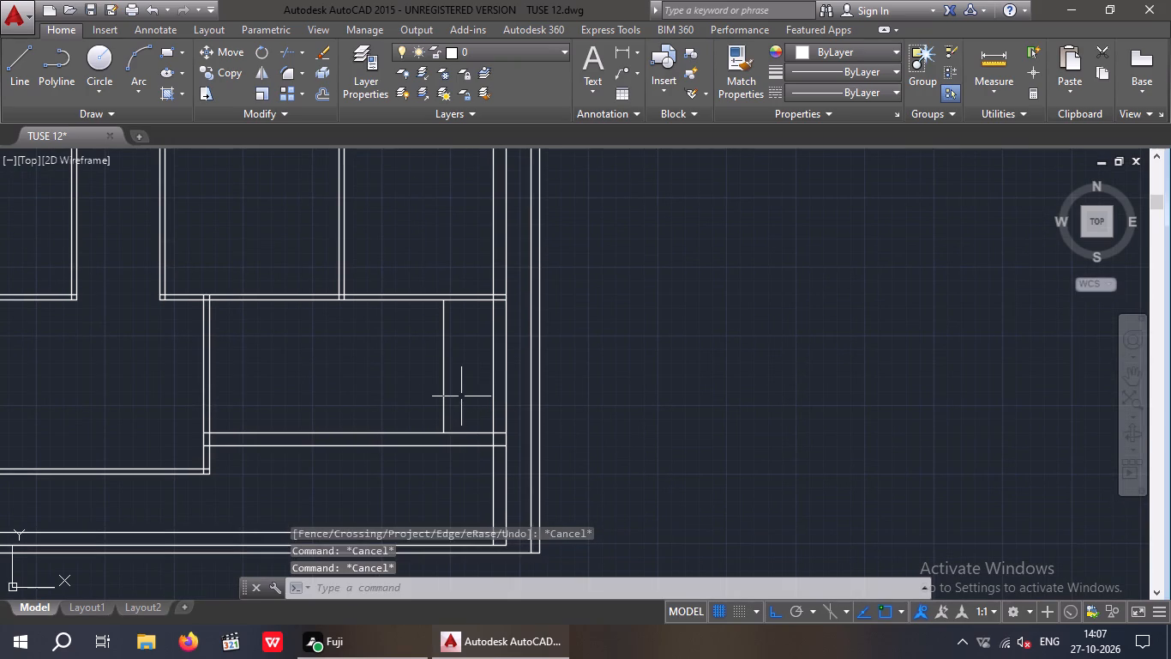
Offset the trimmed vertical line 9" to the left five times in succession to form stair tread lines.
key("o")
key("Return")
key("9")
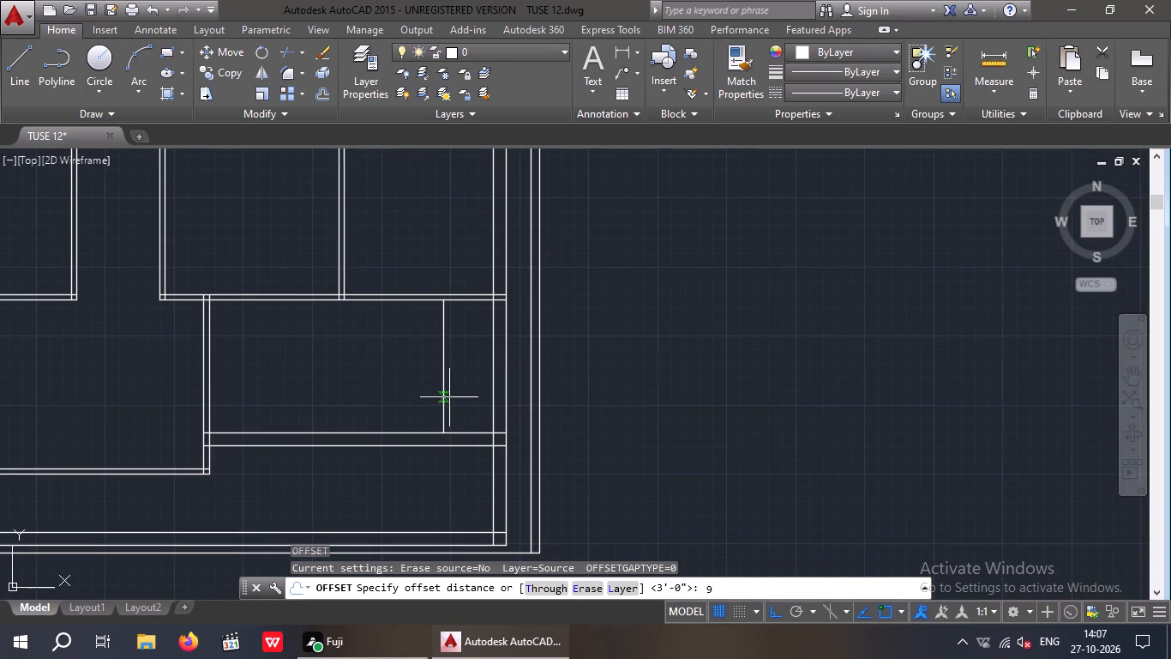
key("shift+quotedbl")
key("Return")
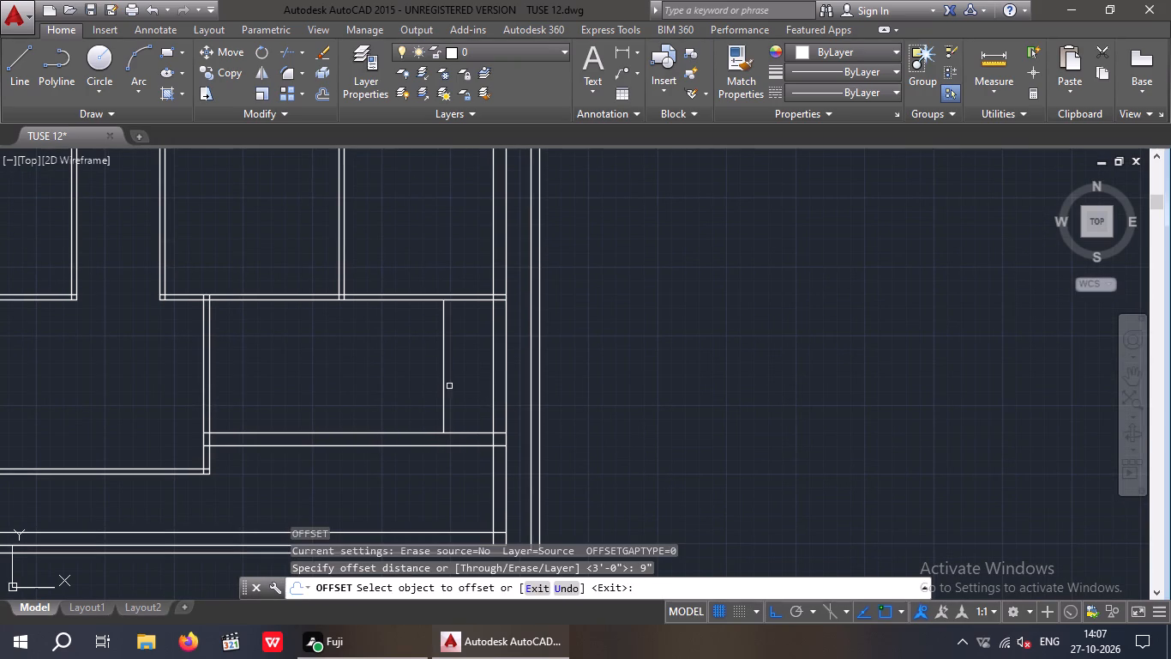
left_click_drag(443, 391, 421, 402)
left_click(399, 411)
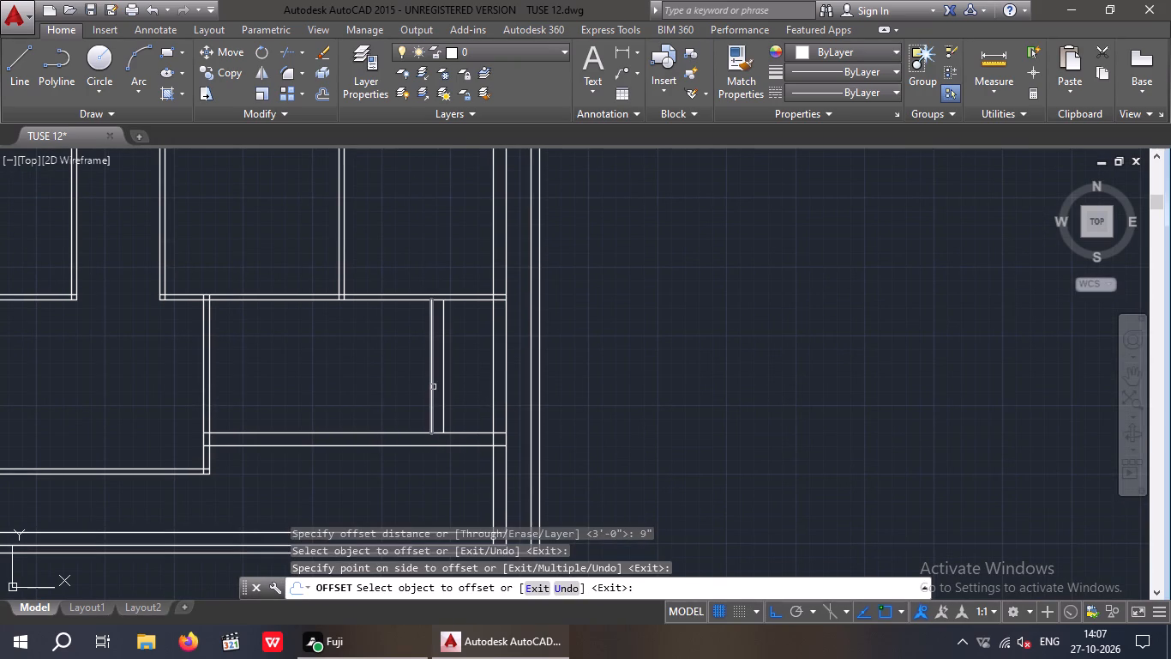
left_click_drag(433, 387, 415, 396)
left_click(395, 403)
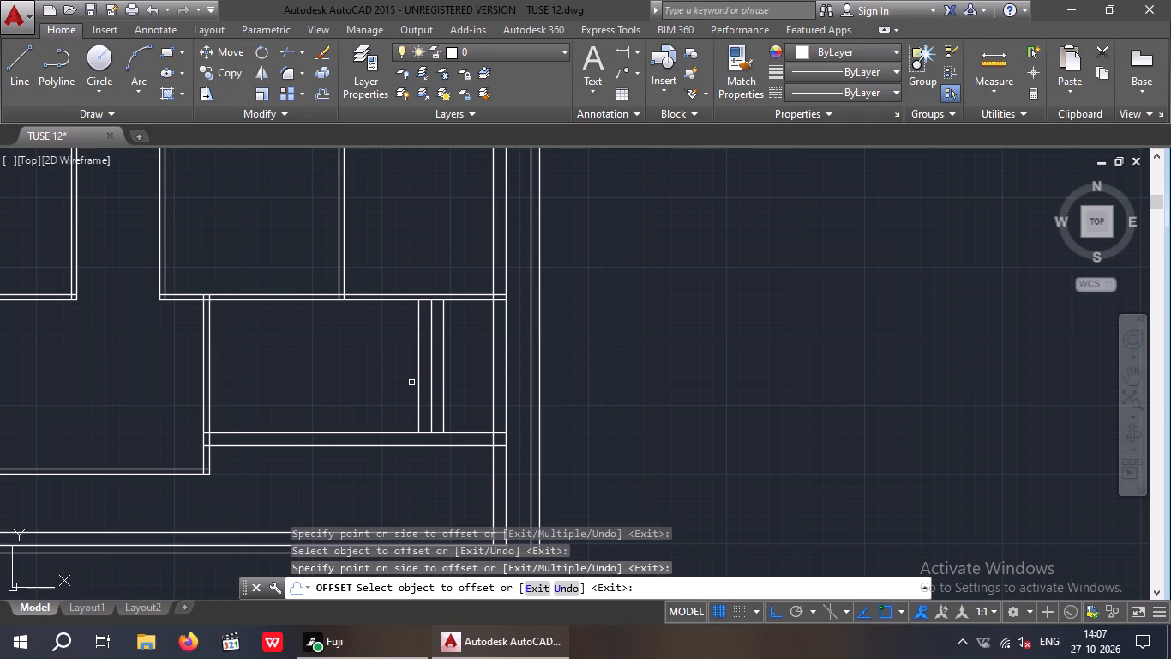
left_click_drag(419, 382, 386, 390)
left_click(365, 396)
left_click_drag(407, 372, 390, 385)
left_click(374, 395)
left_click_drag(394, 377, 362, 396)
left_click(336, 406)
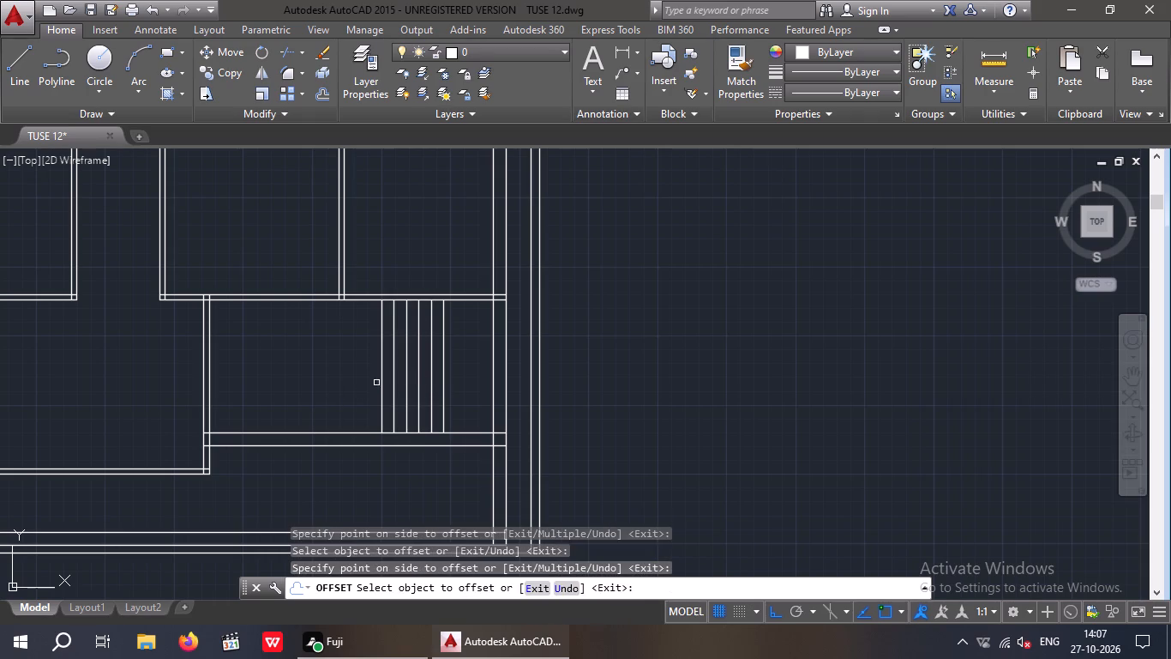
Continue the 9" offsets to the left from the last tread line, adding seven more tread lines.
left_click_drag(381, 378, 349, 396)
left_click(315, 408)
left_click_drag(368, 378, 347, 390)
left_click(325, 400)
left_click_drag(358, 381, 349, 388)
left_click(310, 407)
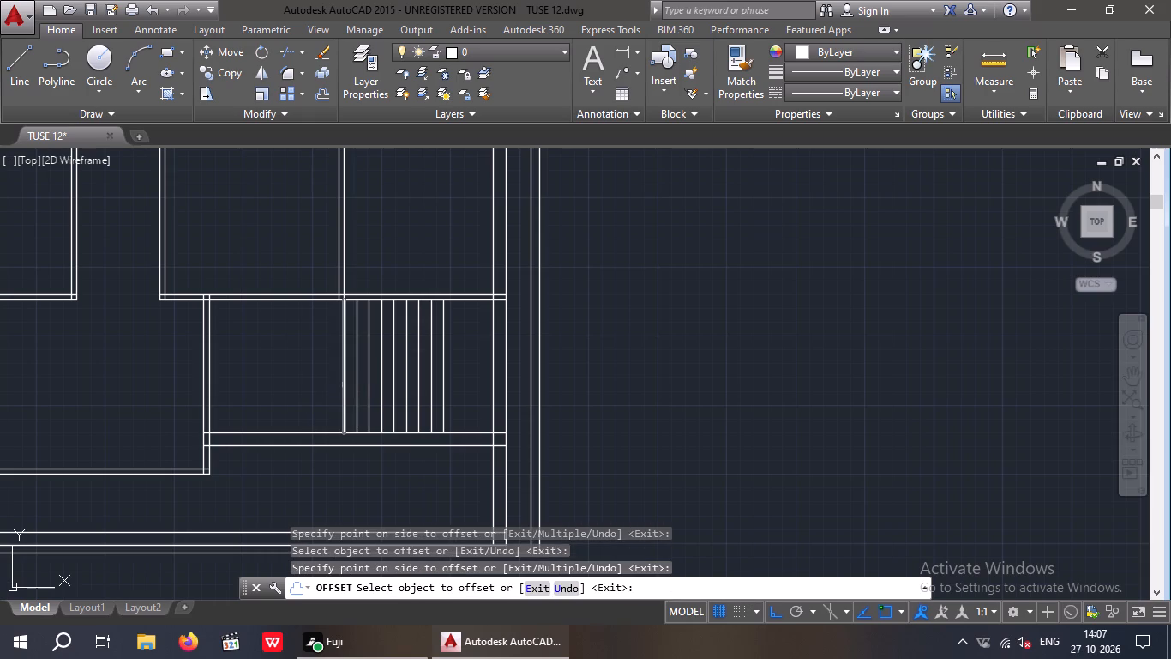
left_click_drag(343, 384, 333, 390)
left_click(289, 413)
left_click_drag(331, 381, 306, 396)
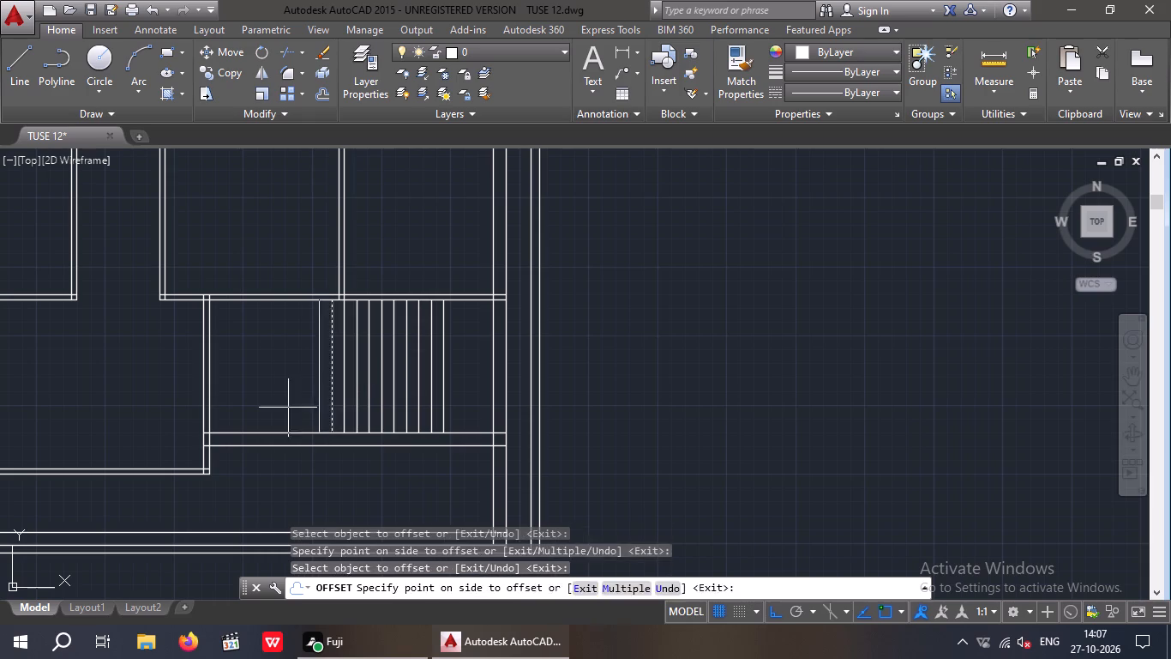
left_click(289, 408)
left_click_drag(317, 384, 308, 387)
left_click(292, 395)
left_click_drag(304, 386, 292, 394)
left_click(285, 399)
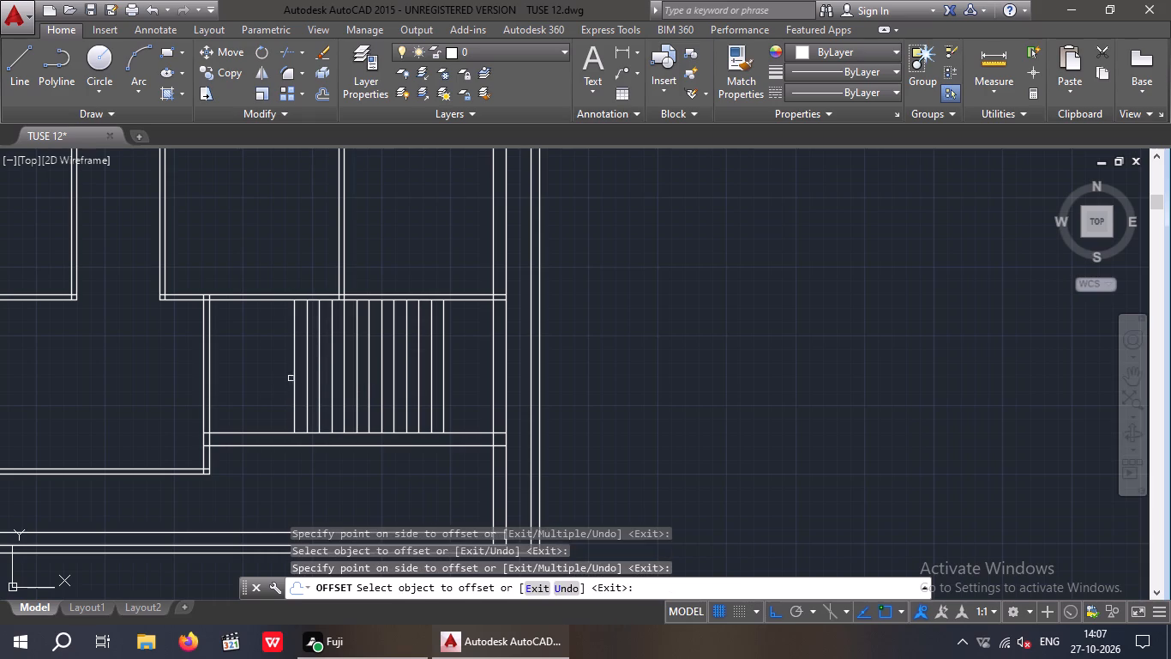
middle_click_drag(303, 392, 321, 302)
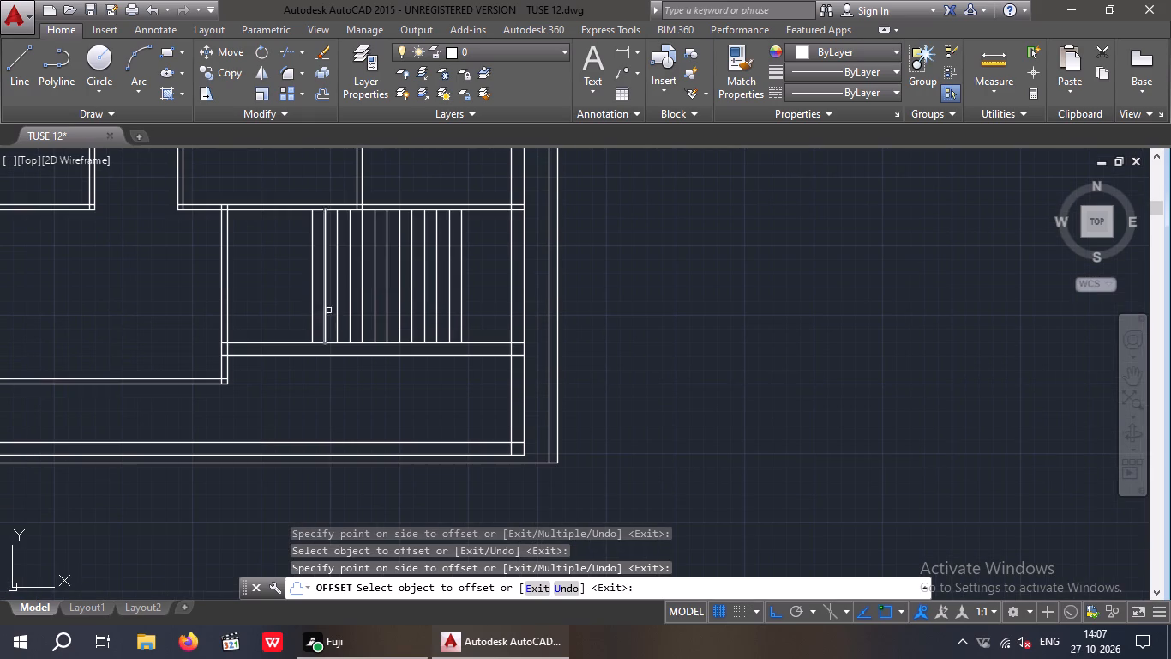
key("Escape")
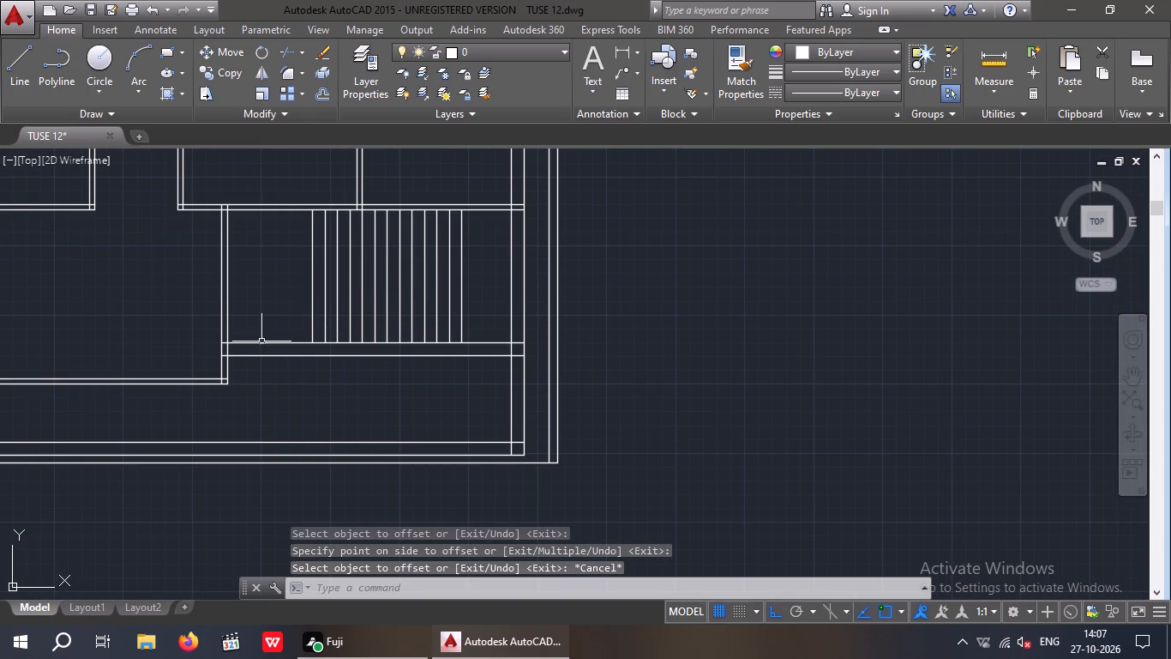
Erase the leftmost stair tread line.
scroll(317, 264, "up", 3)
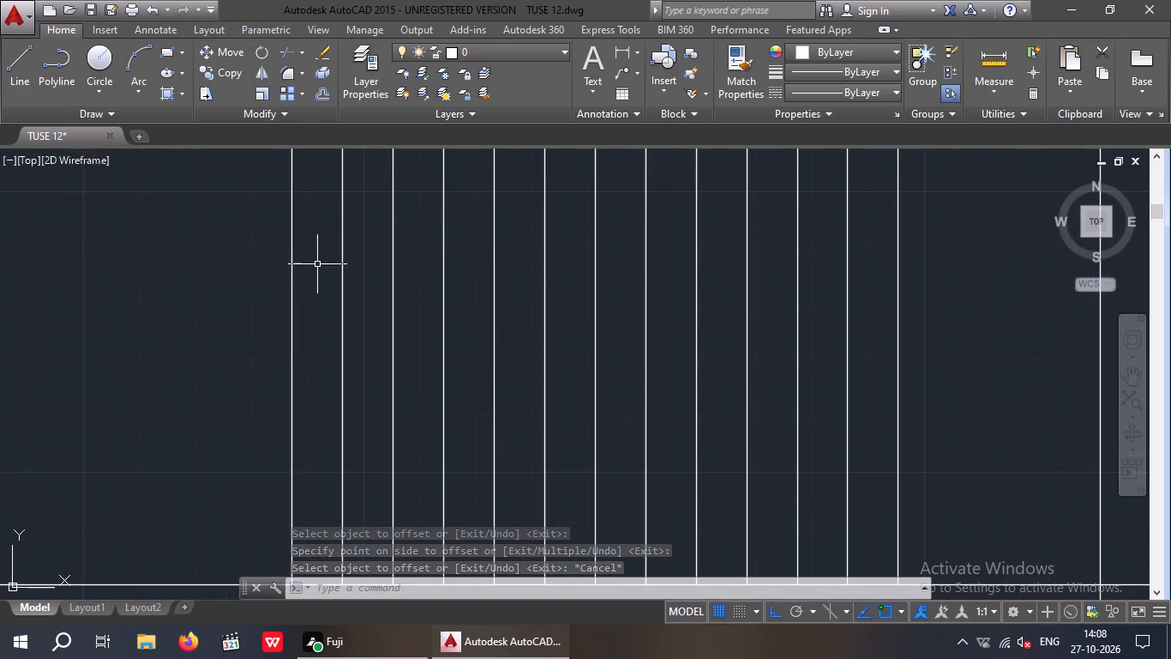
left_click_drag(314, 276, 249, 342)
left_click(238, 361)
key("Delete")
scroll(242, 360, "down", 4)
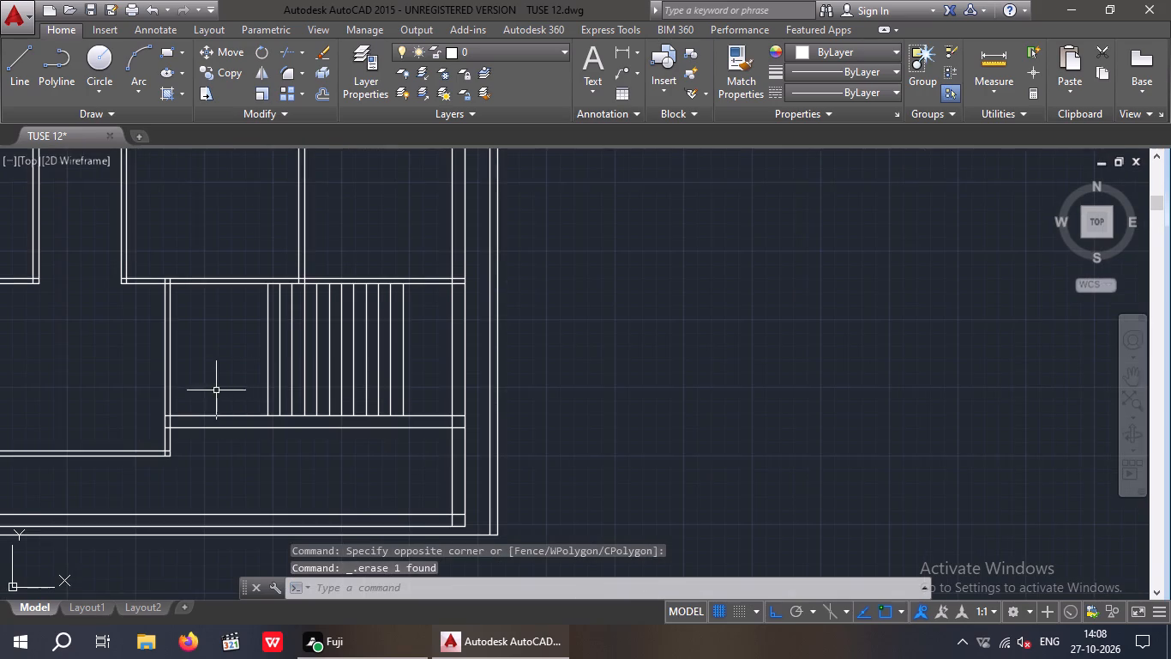
middle_click_drag(218, 390, 253, 414)
key("Escape")
key("Escape")
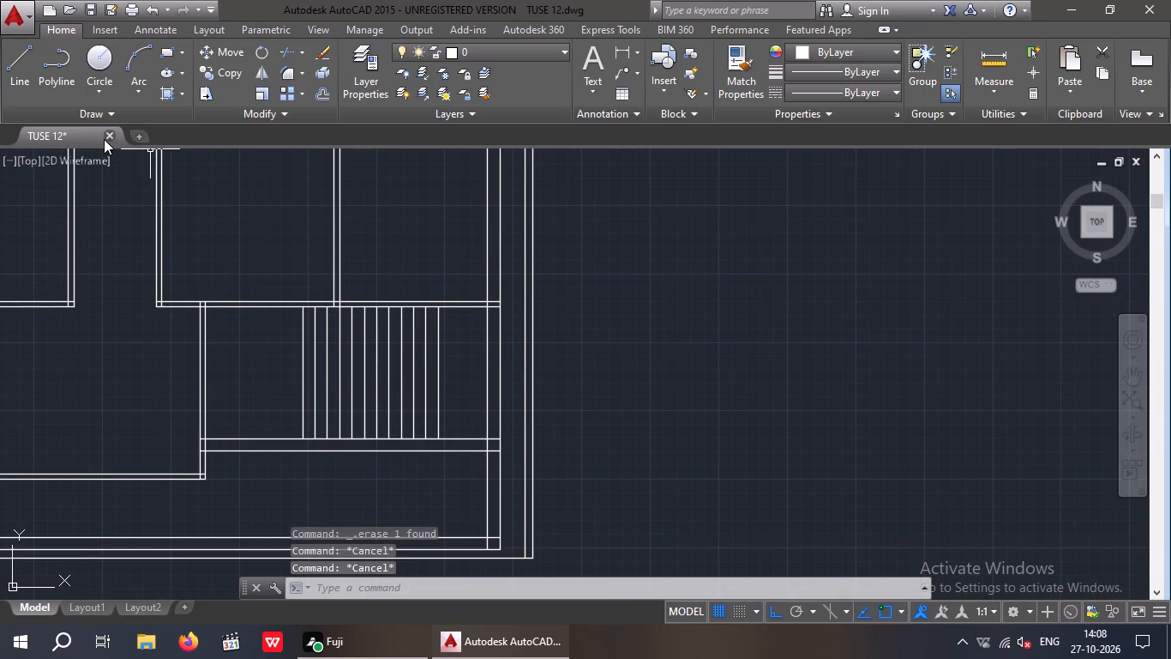
Offset the right line of the vertical partition beside the stair 6'6" to the right.
key("o")
key("Return")
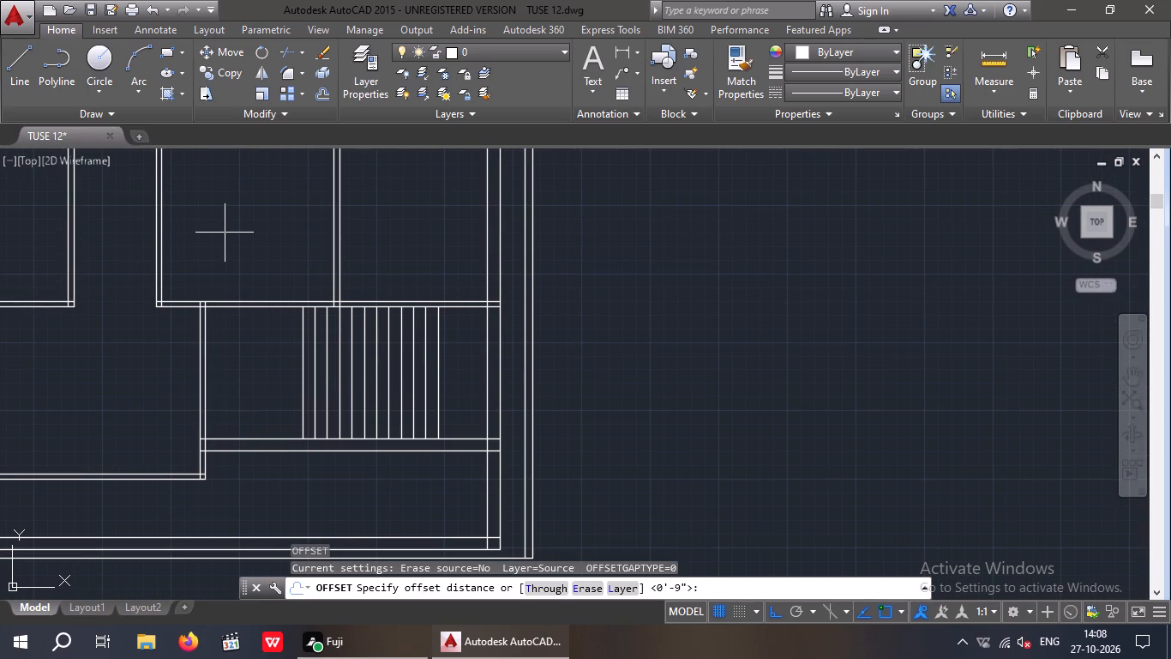
key("6")
type("'6")
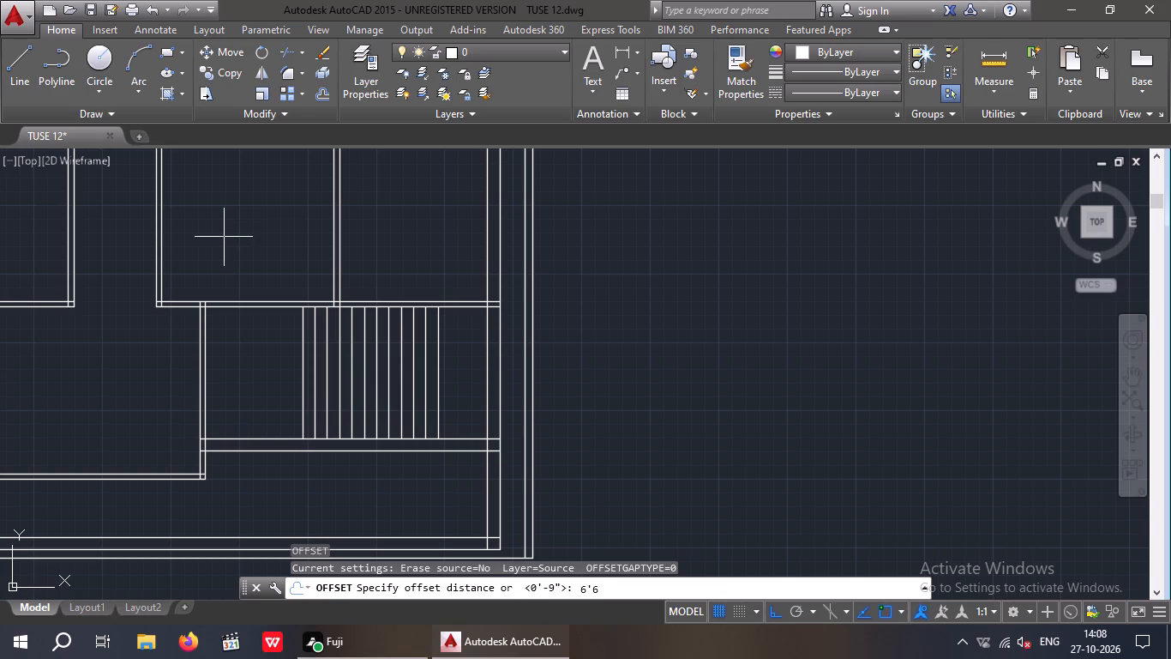
key("shift+quotedbl")
key("Return")
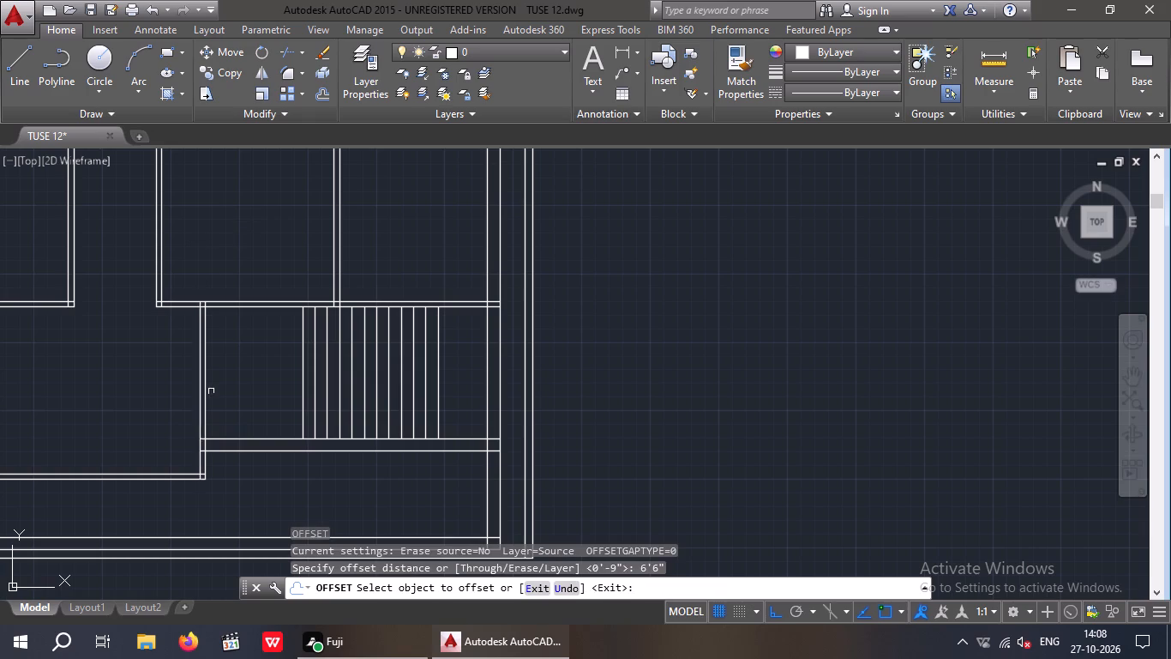
scroll(212, 390, "up", 2)
left_click_drag(192, 420, 201, 420)
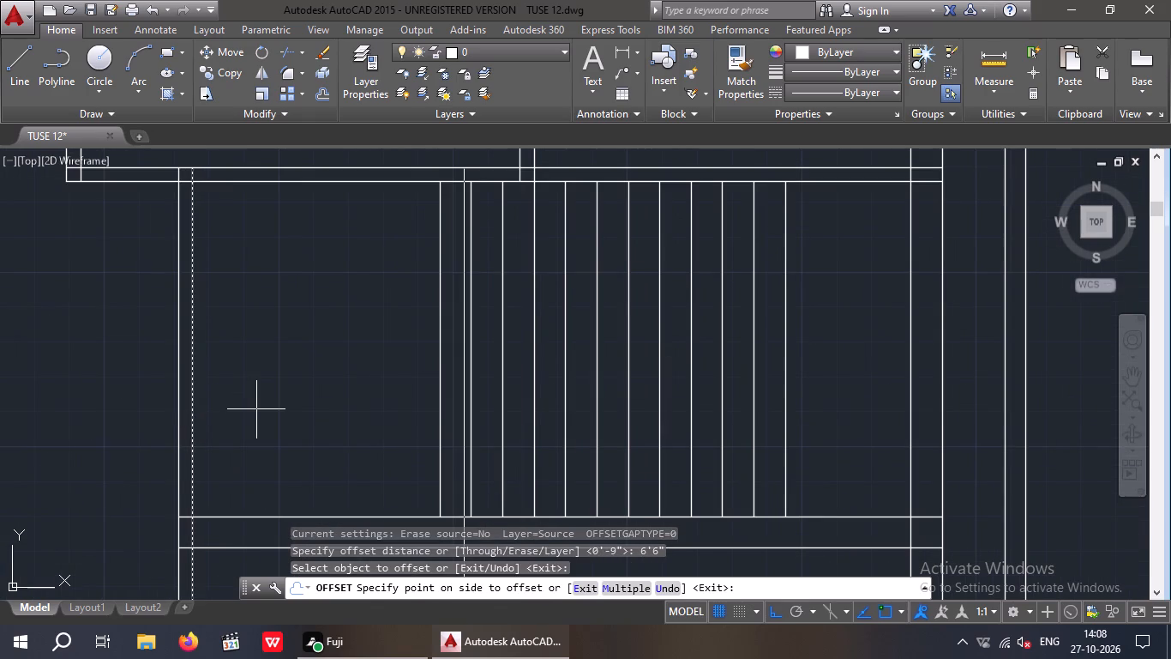
left_click(256, 409)
key("Escape")
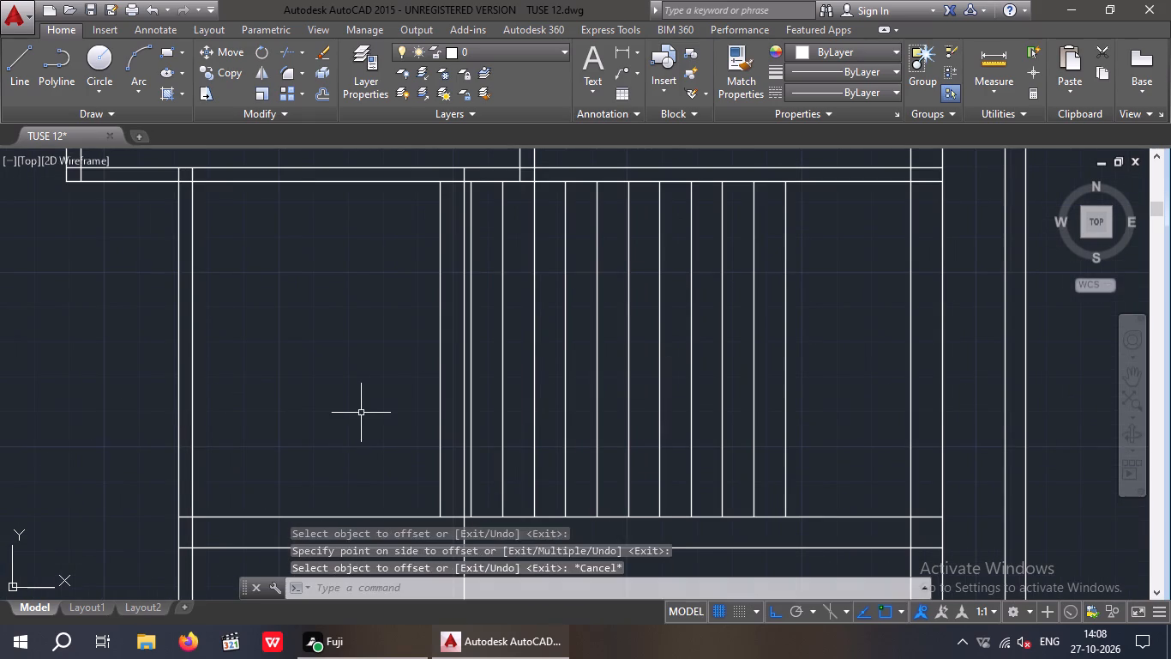
key("Escape")
key("Escape")
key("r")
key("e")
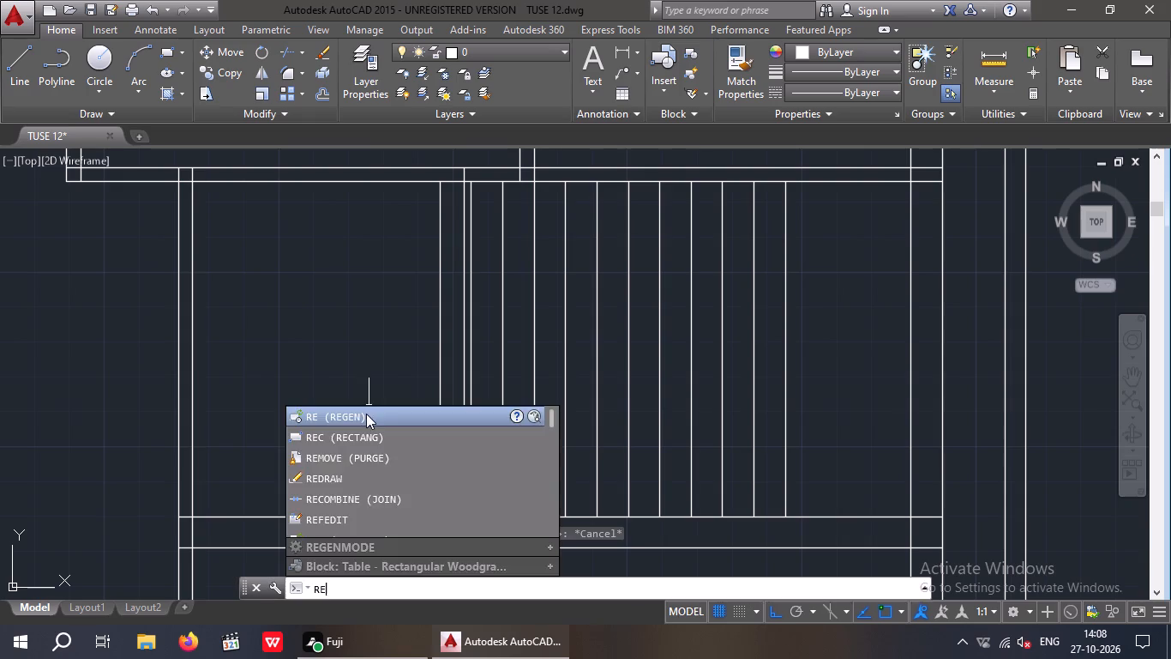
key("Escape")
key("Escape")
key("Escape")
Trim the top end of the offset vertical line where it crosses the horizontal partition above the stair.
key("t")
key("r")
key("space")
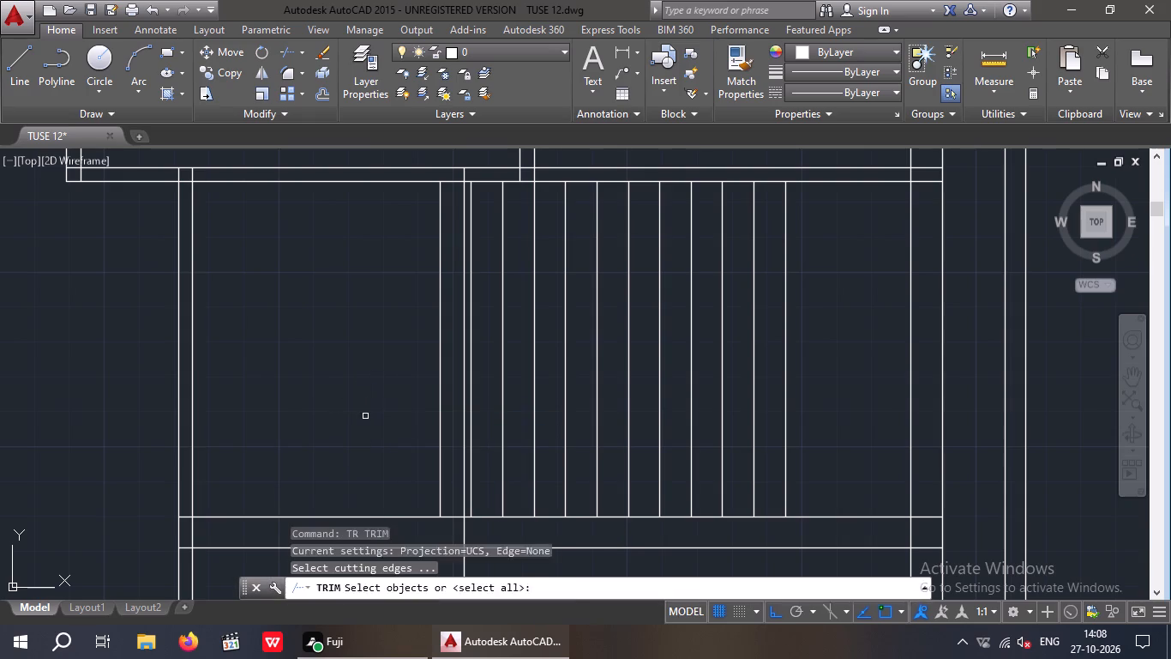
key("space")
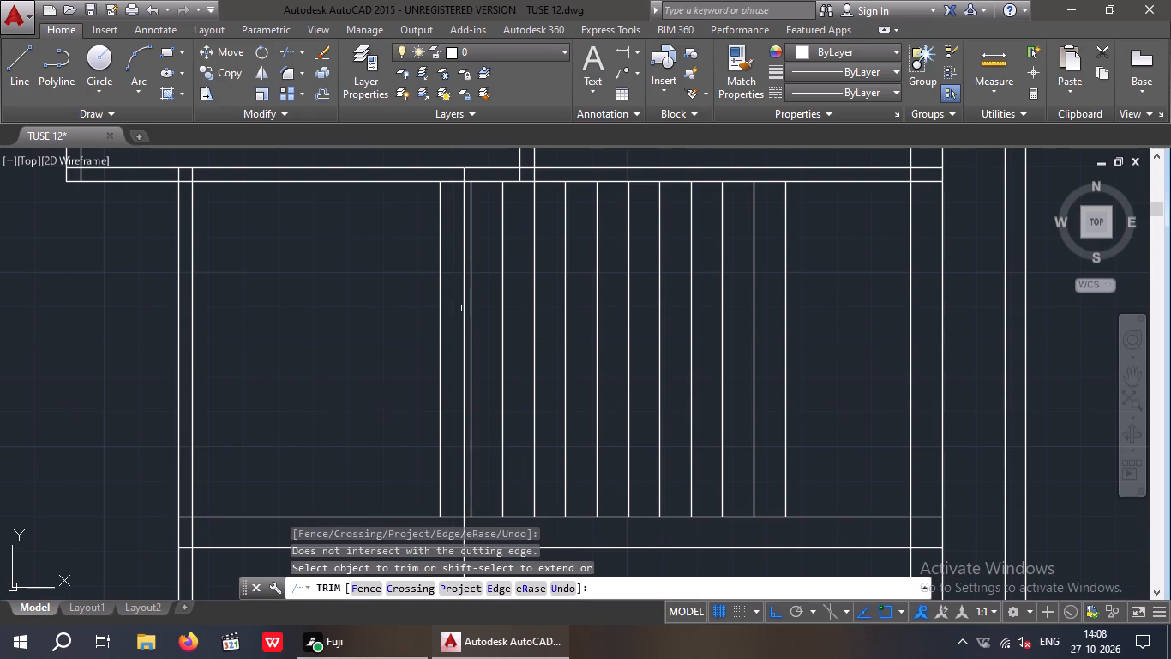
scroll(470, 306, "up", 2)
scroll(472, 326, "down", 2)
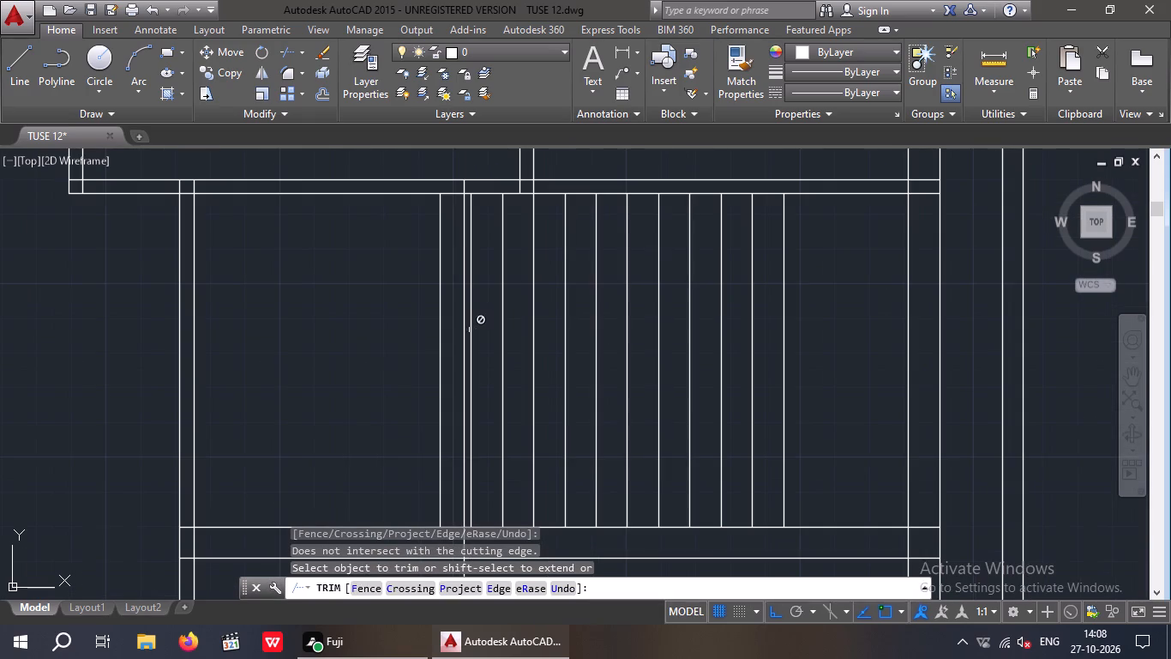
scroll(466, 178, "up", 5)
left_click_drag(472, 197, 396, 218)
left_click(393, 219)
scroll(407, 199, "down", 3)
key("Escape")
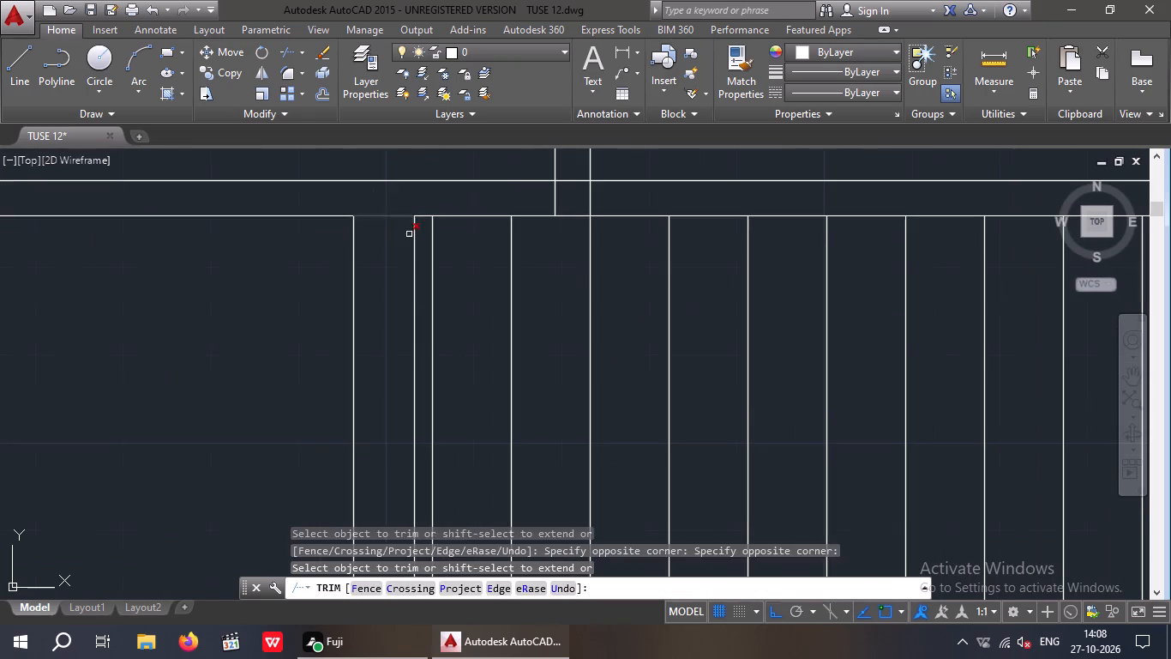
Erase the two stair tread lines immediately on either side of the offset vertical line.
left_click_drag(465, 269, 435, 300)
left_click(428, 305)
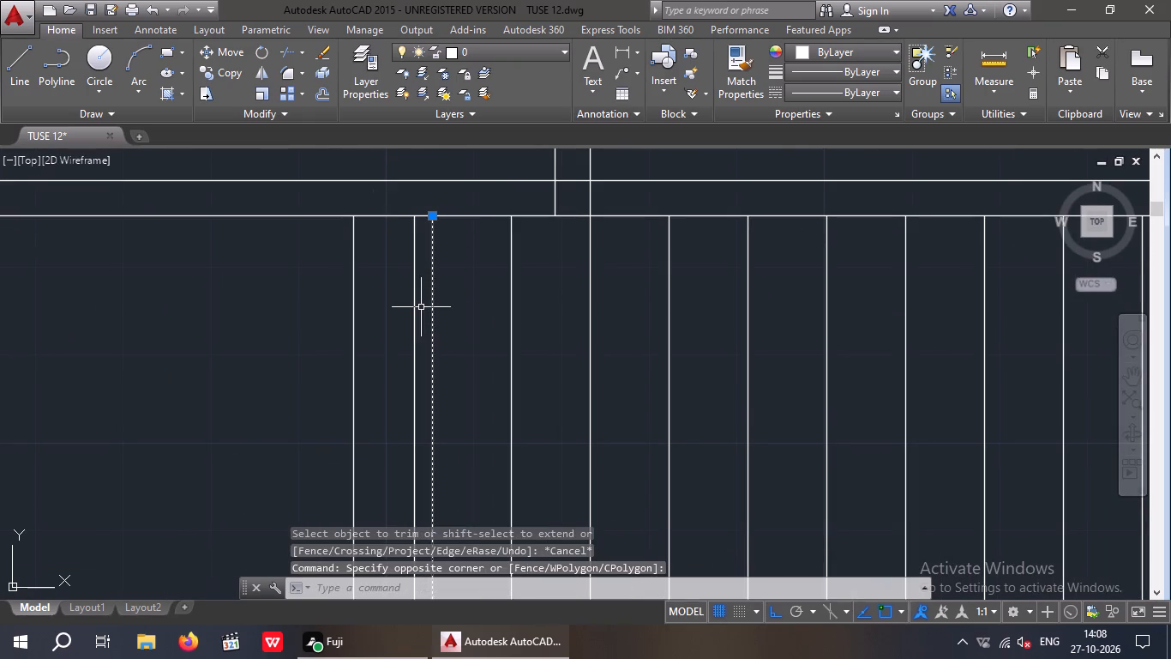
key("Delete")
scroll(425, 290, "down", 3)
scroll(411, 336, "up", 2)
left_click_drag(417, 325, 356, 362)
left_click(353, 364)
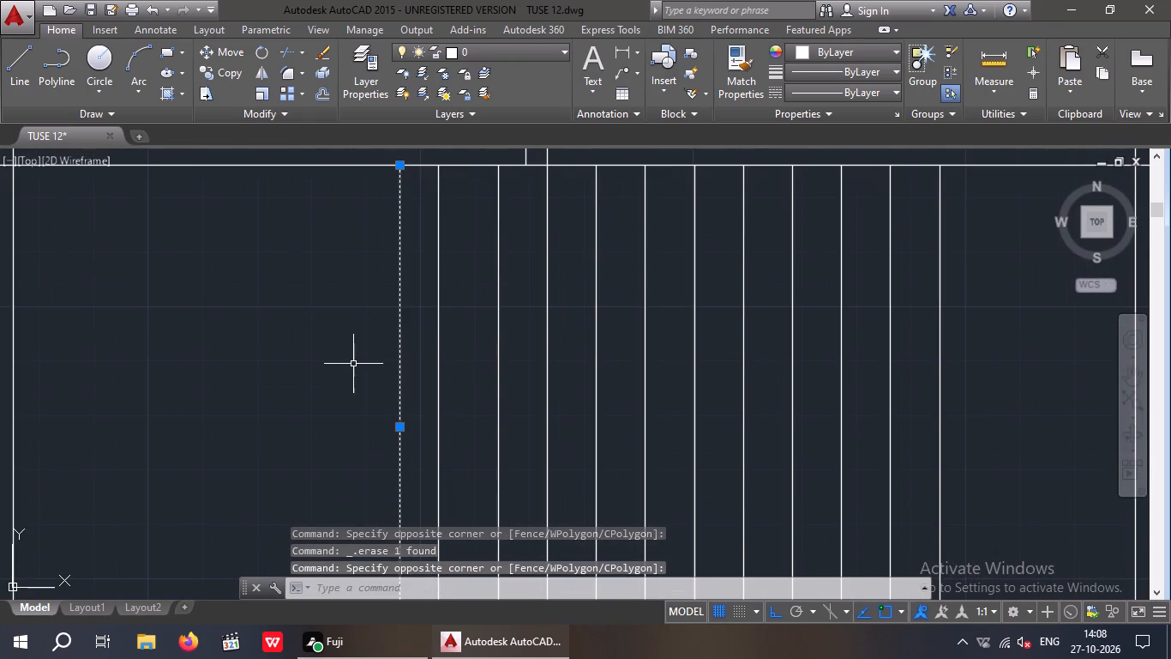
key("Delete")
Extend the offset vertical line down to the outer line of the bottom wall.
scroll(342, 349, "down", 3)
middle_click(335, 363)
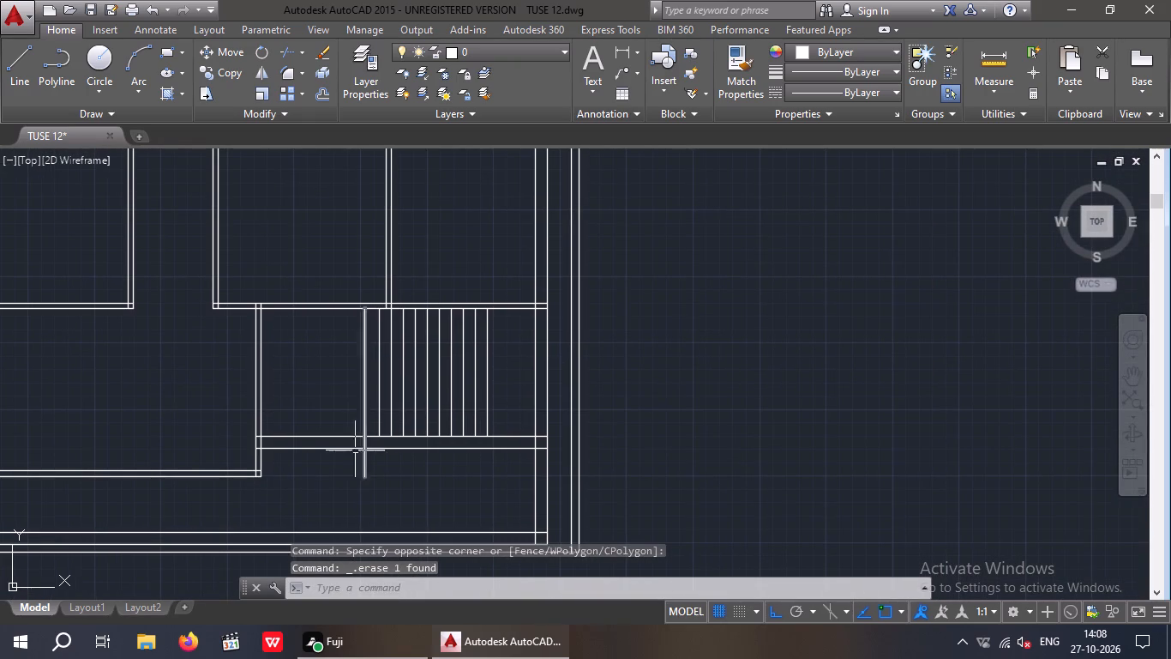
middle_click_drag(380, 482, 397, 421)
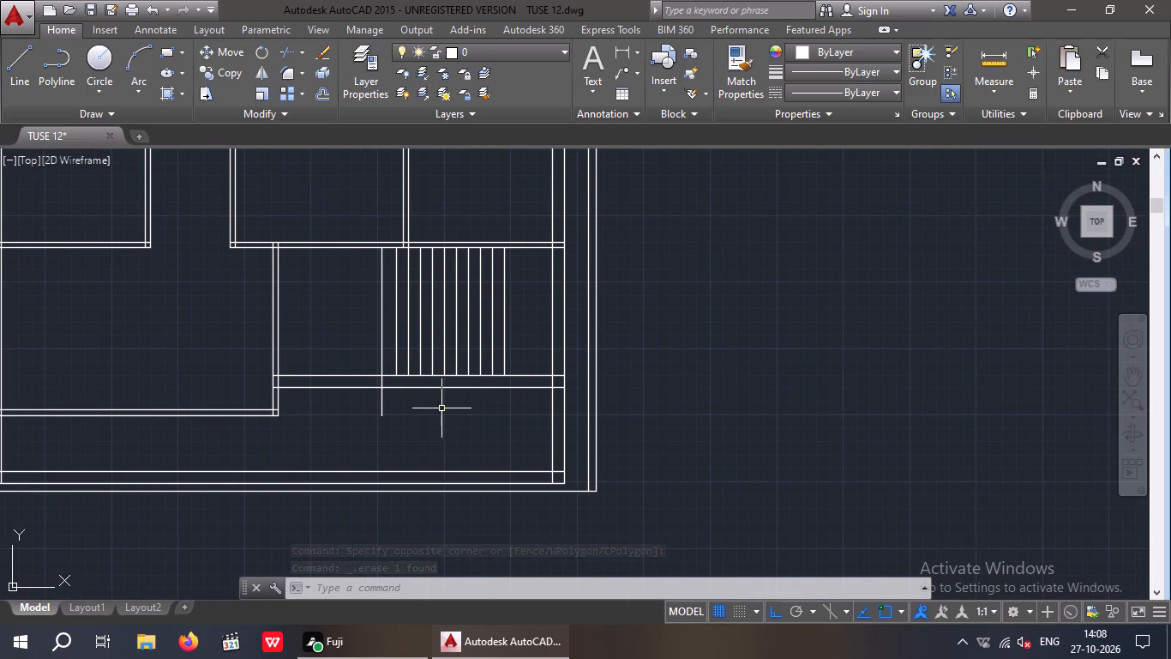
key("e")
key("x")
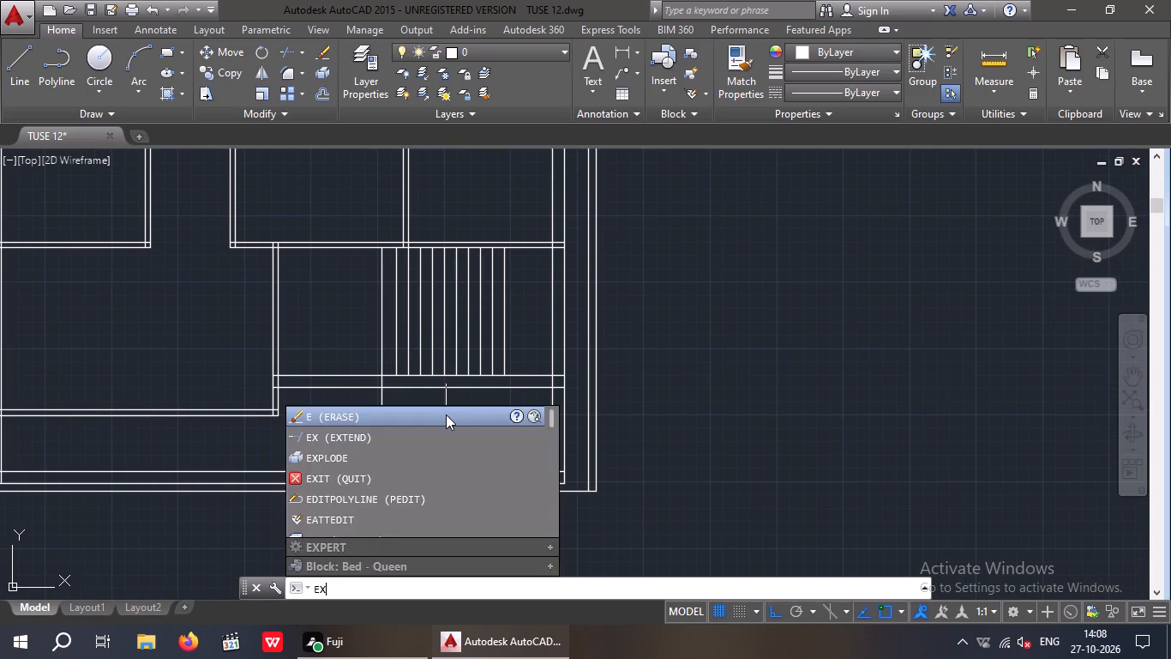
key("space")
key("space")
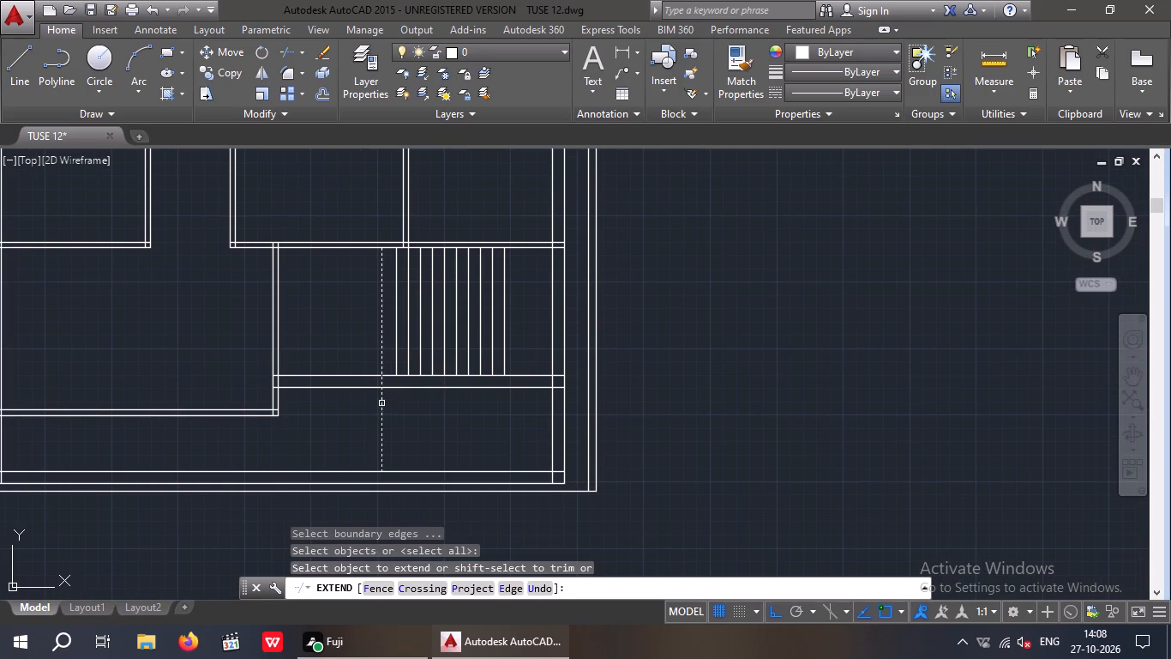
left_click(381, 403)
left_click(382, 426)
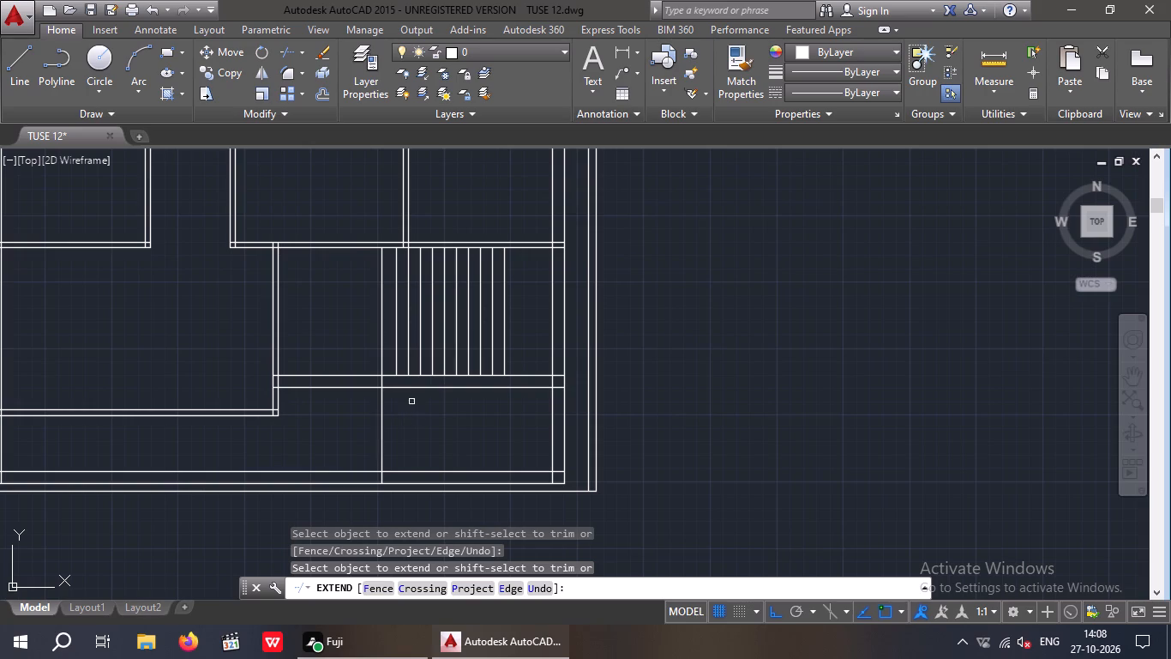
key("Escape")
key("Escape")
Erase all the remaining stair tread lines to the right of the extended vertical line.
scroll(393, 368, "up", 1)
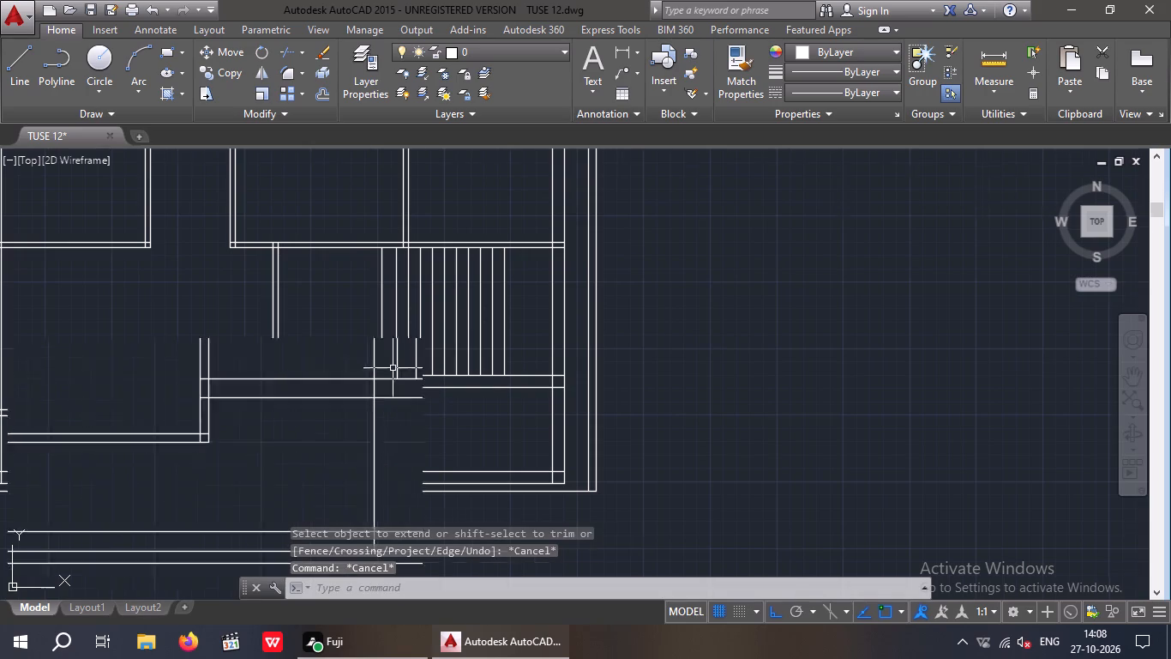
scroll(393, 368, "up", 2)
scroll(438, 336, "down", 3)
scroll(555, 311, "up", 1)
left_click_drag(543, 290, 461, 322)
left_click(347, 349)
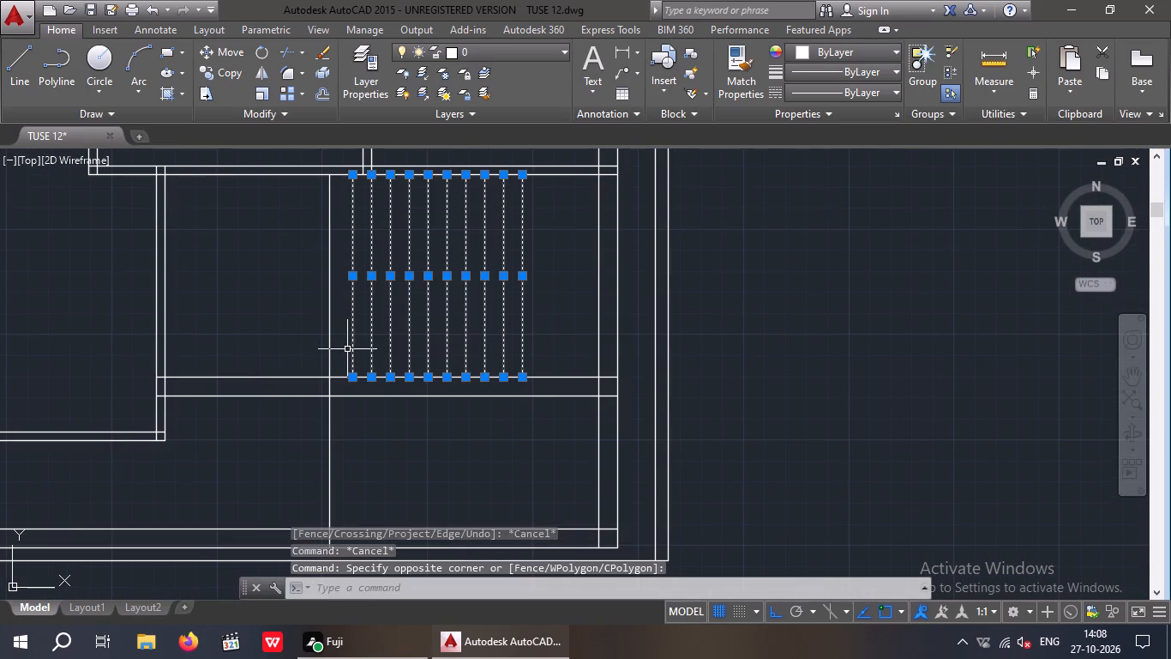
key("Delete")
key("Escape")
key("Escape")
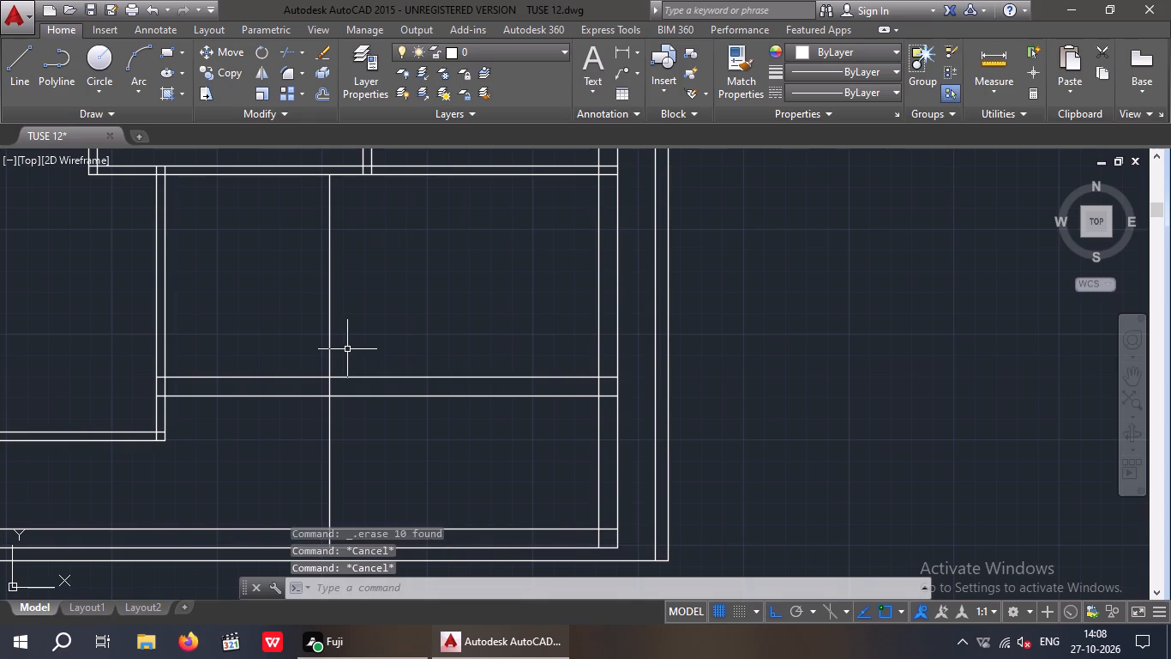
Offset the extended vertical line 9" to the right to form a wall.
key("o")
key("Return")
key("9")
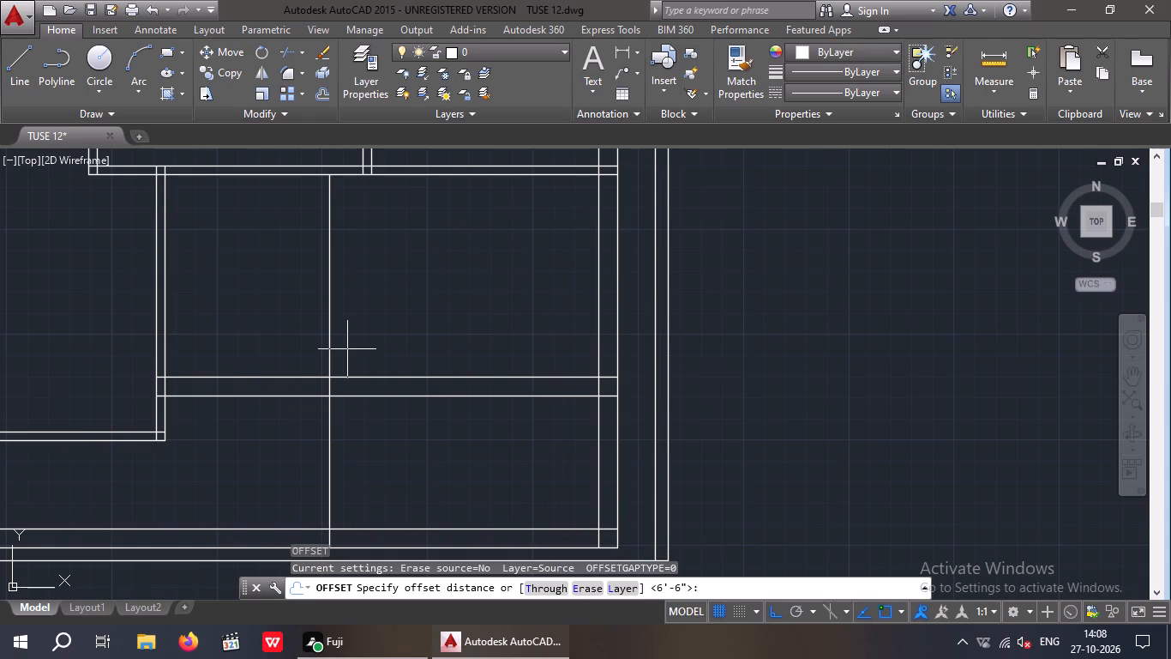
key("shift+quotedbl")
key("Return")
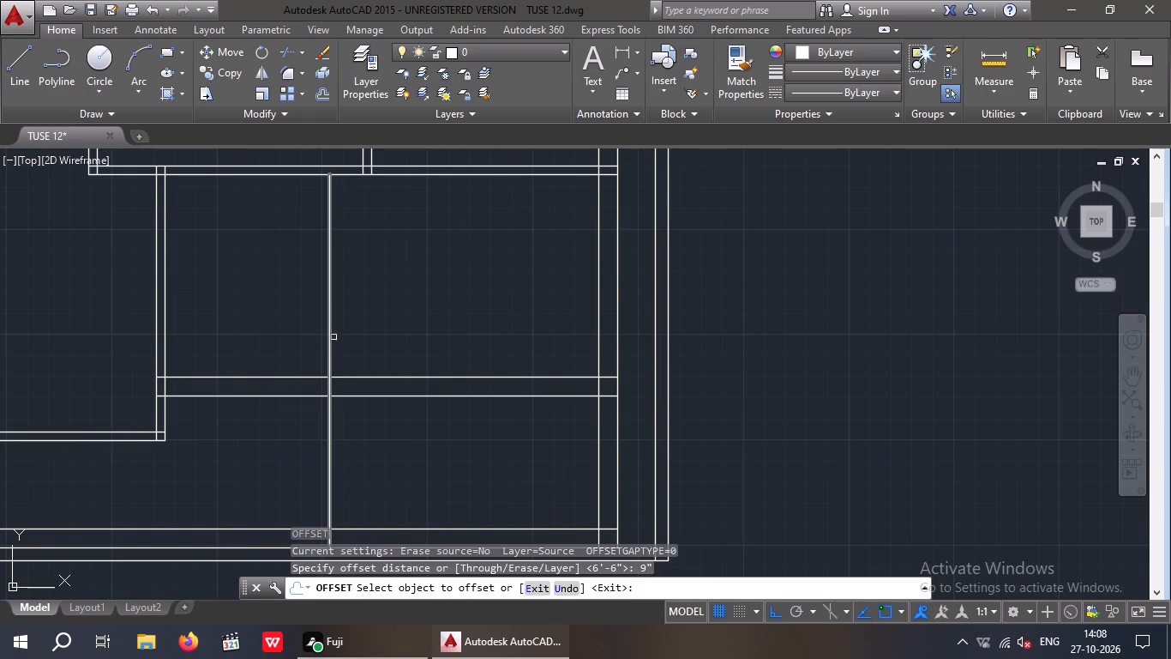
left_click(330, 338)
left_click(377, 337)
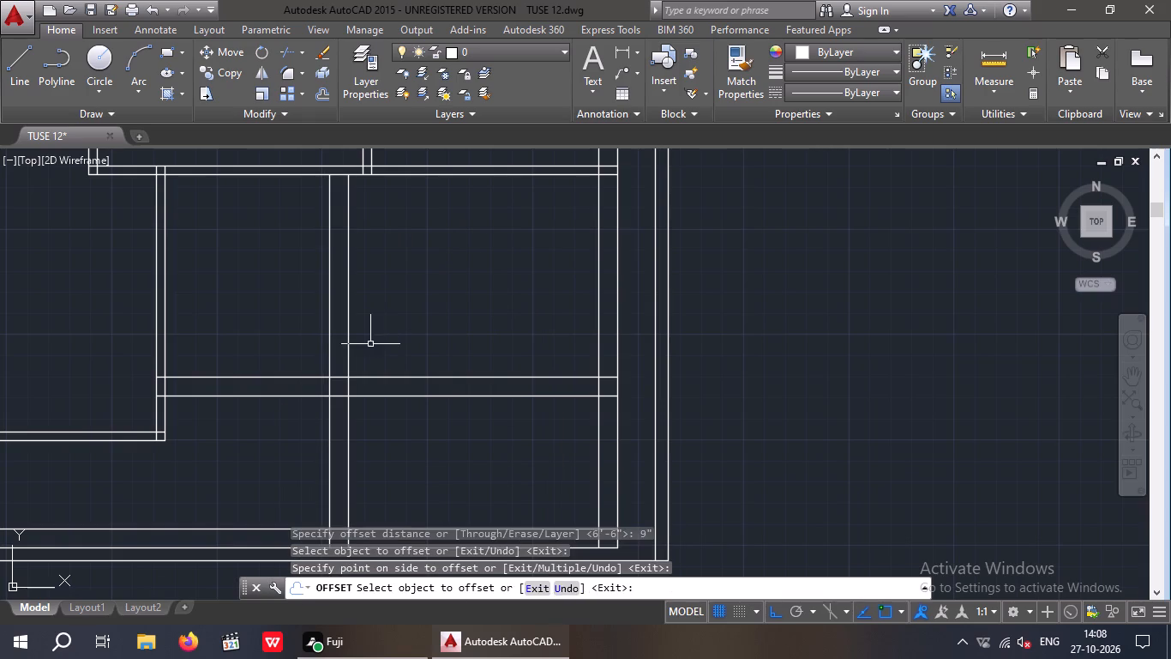
key("Escape")
key("Escape")
key("Escape")
Trim the new wall's right line where it crosses the horizontal 9" wall.
key("t")
key("r")
key("space")
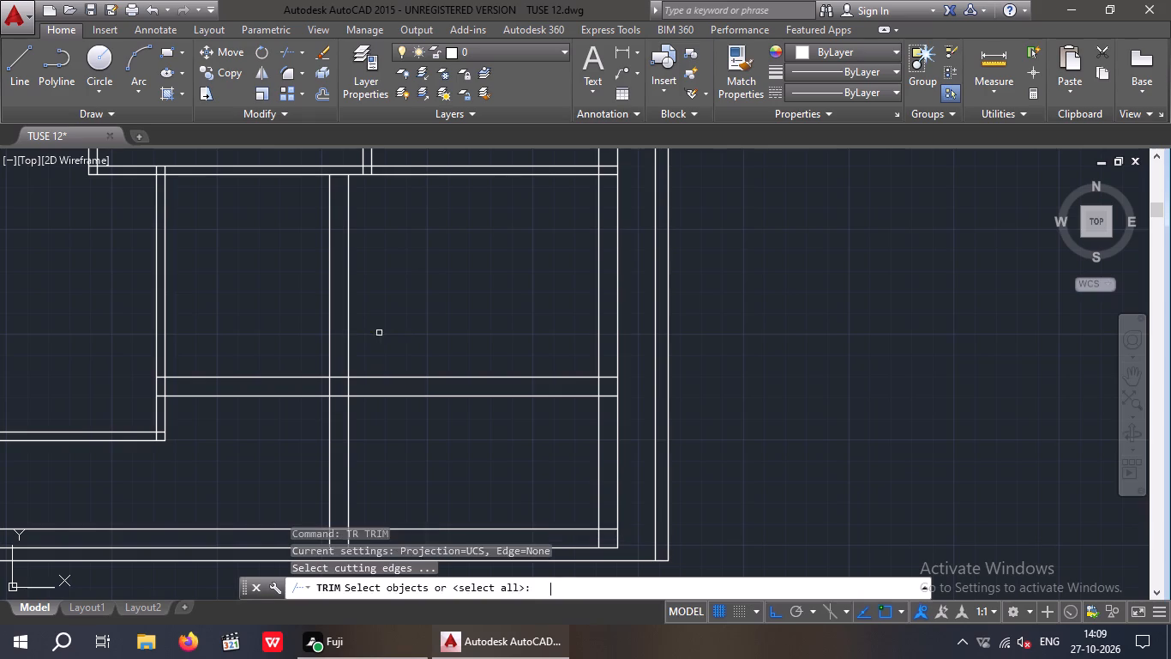
key("space")
scroll(357, 387, "up", 3)
left_click_drag(353, 371, 287, 410)
left_click(285, 410)
scroll(293, 386, "down", 3)
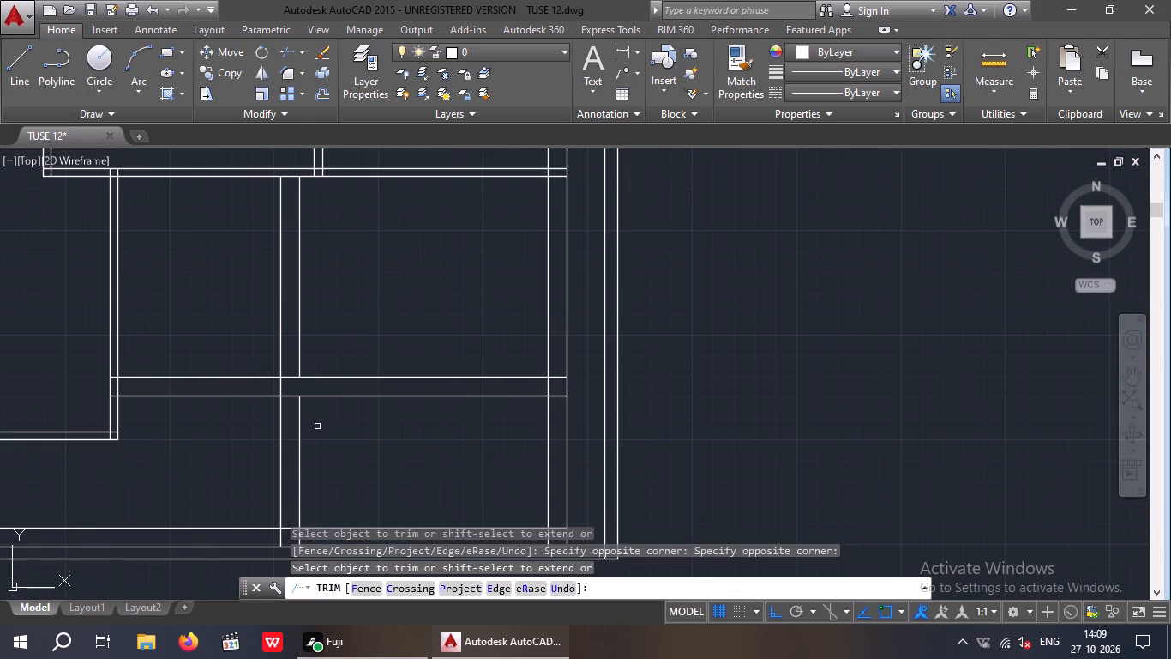
key("Escape")
Offset the right line of the vertical wall's lower part 5'3" to the right.
scroll(318, 437, "up", 3)
scroll(324, 418, "down", 2)
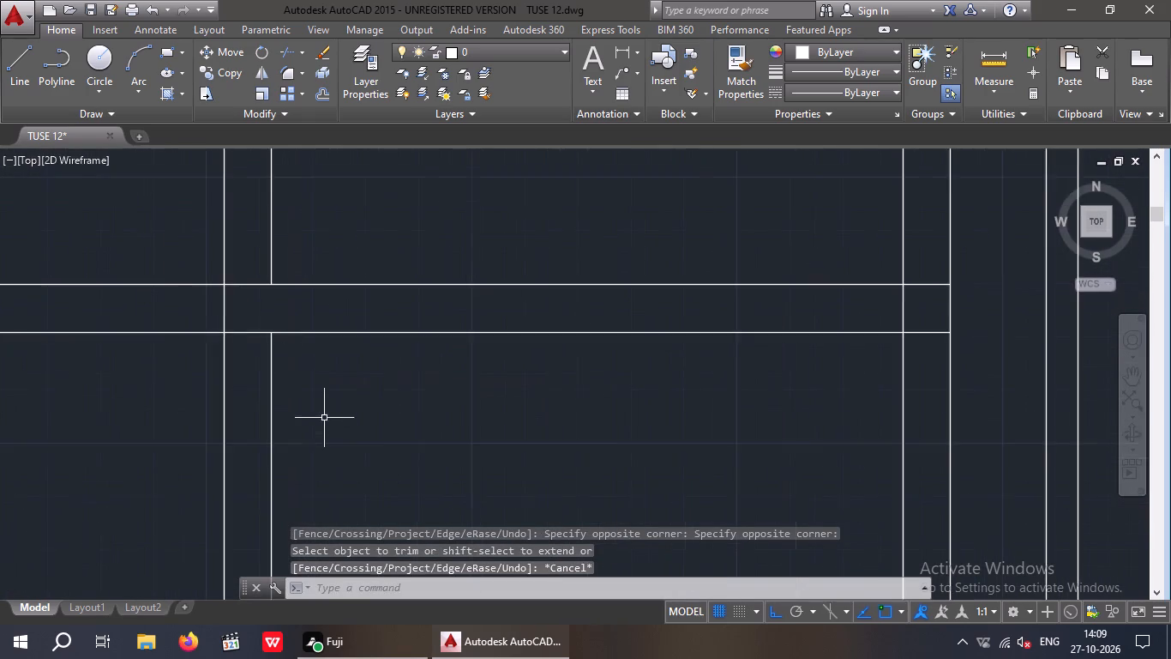
middle_click_drag(324, 414, 347, 370)
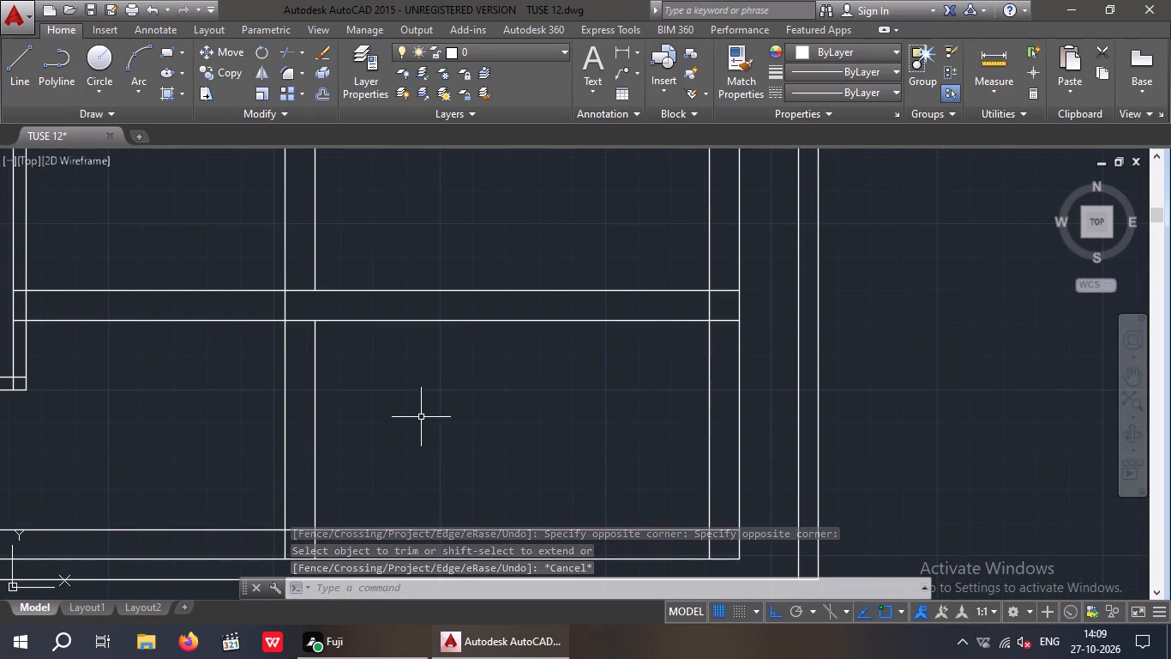
key("o")
key("Return")
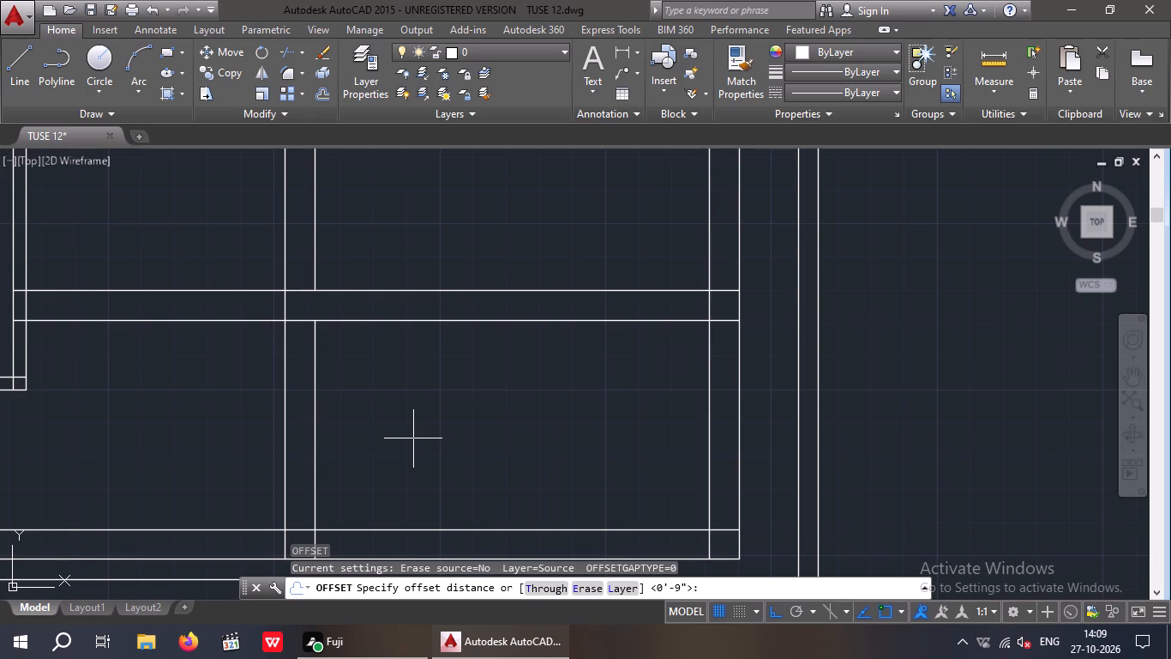
key("5")
type("'3")
key("shift+quotedbl")
key("Return")
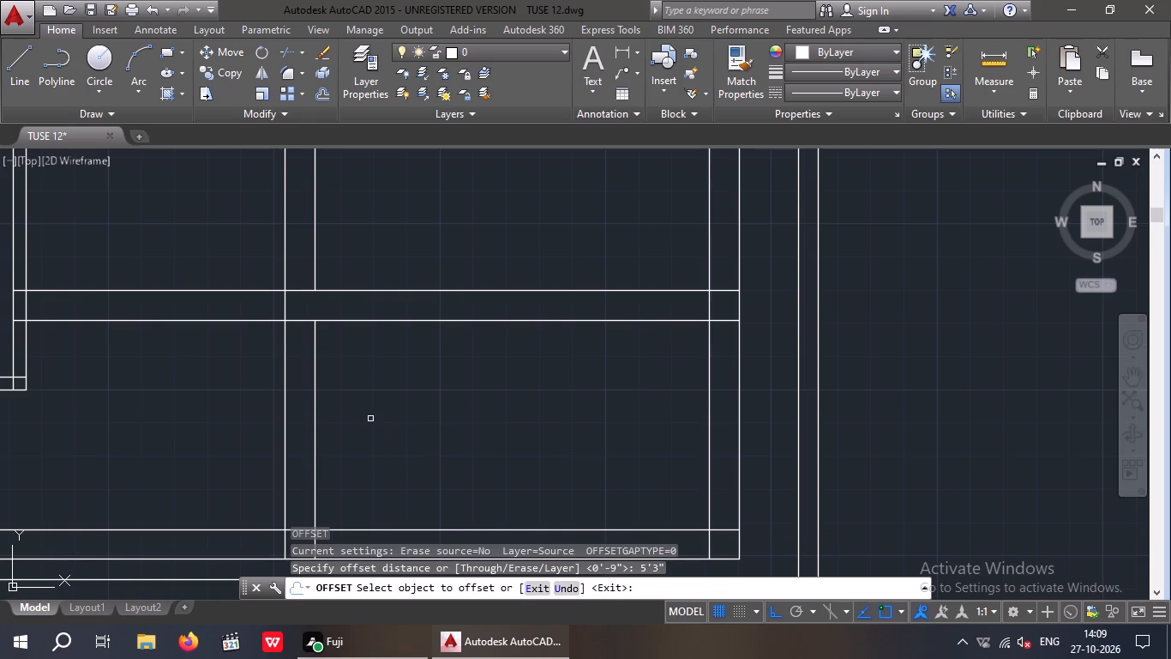
left_click_drag(314, 446, 322, 444)
left_click(400, 432)
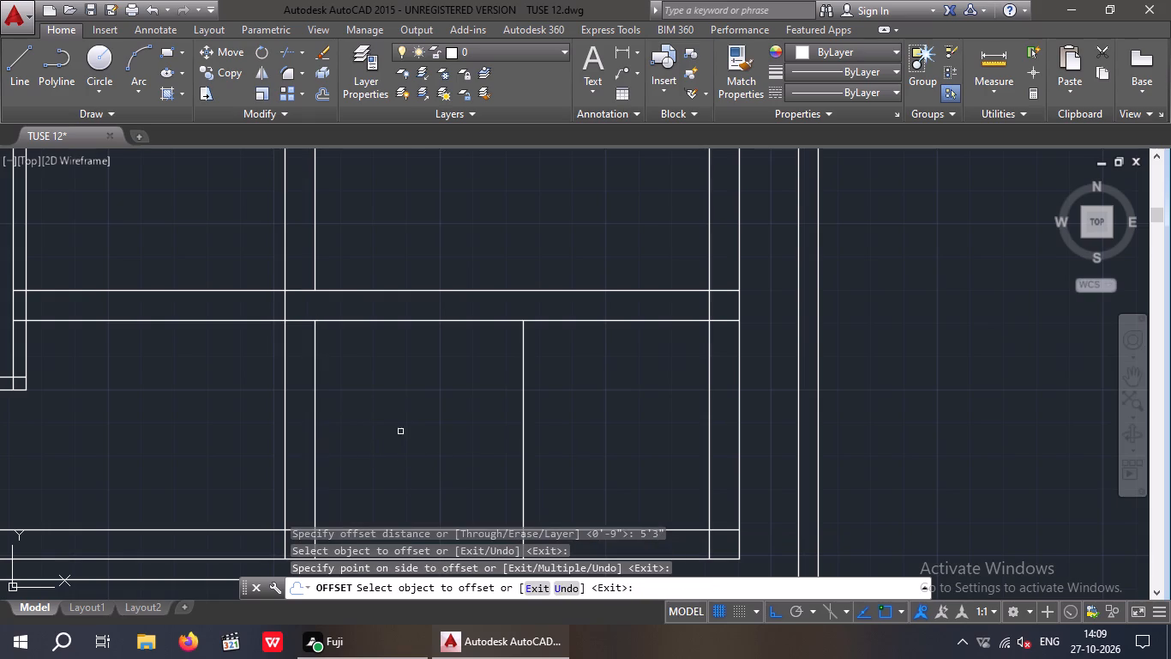
key("Escape")
key("Escape")
Offset the new vertical line 9" to the right to form a second wall.
key("o")
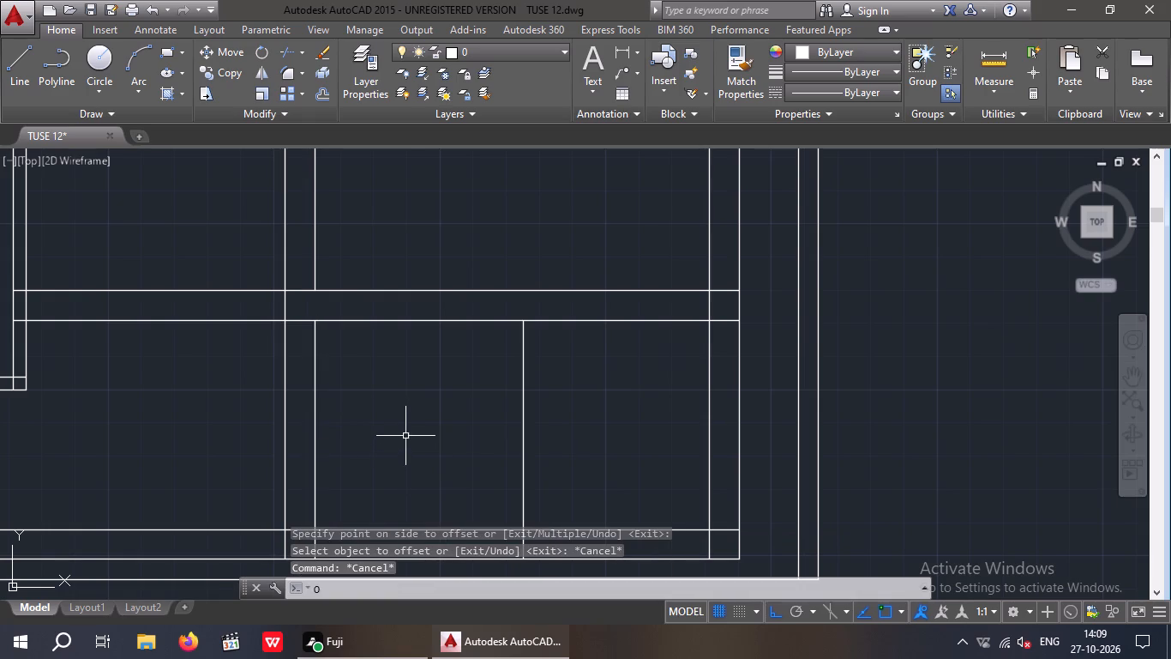
key("Return")
key("9")
key("shift+quotedbl")
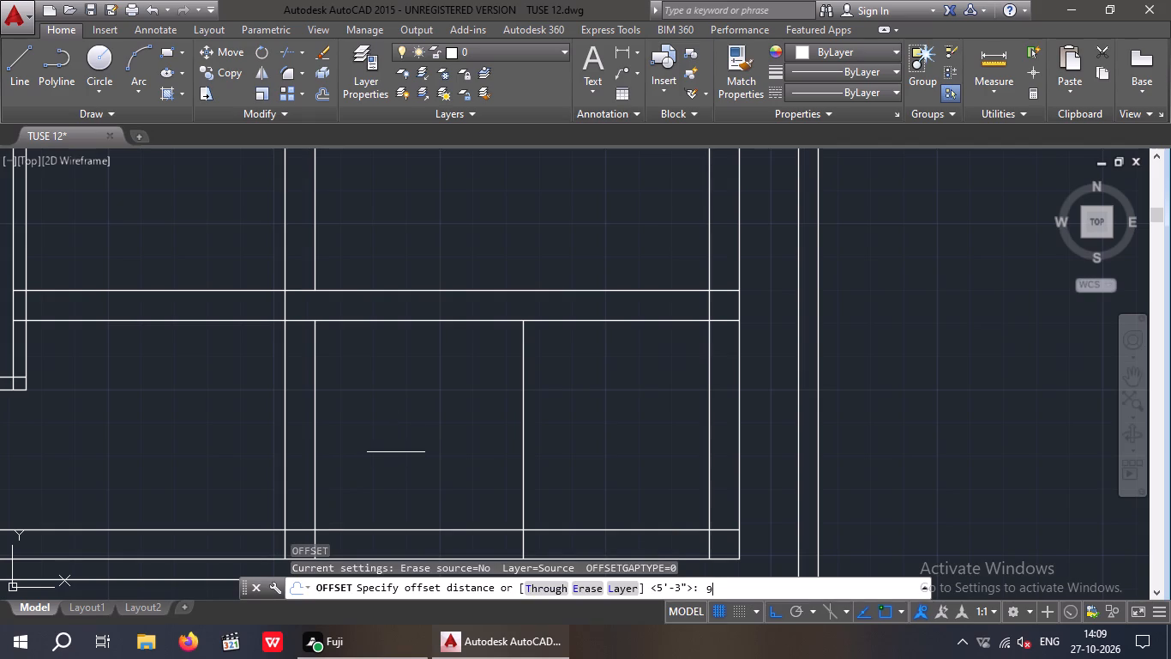
key("Return")
left_click_drag(527, 414, 536, 413)
left_click(549, 408)
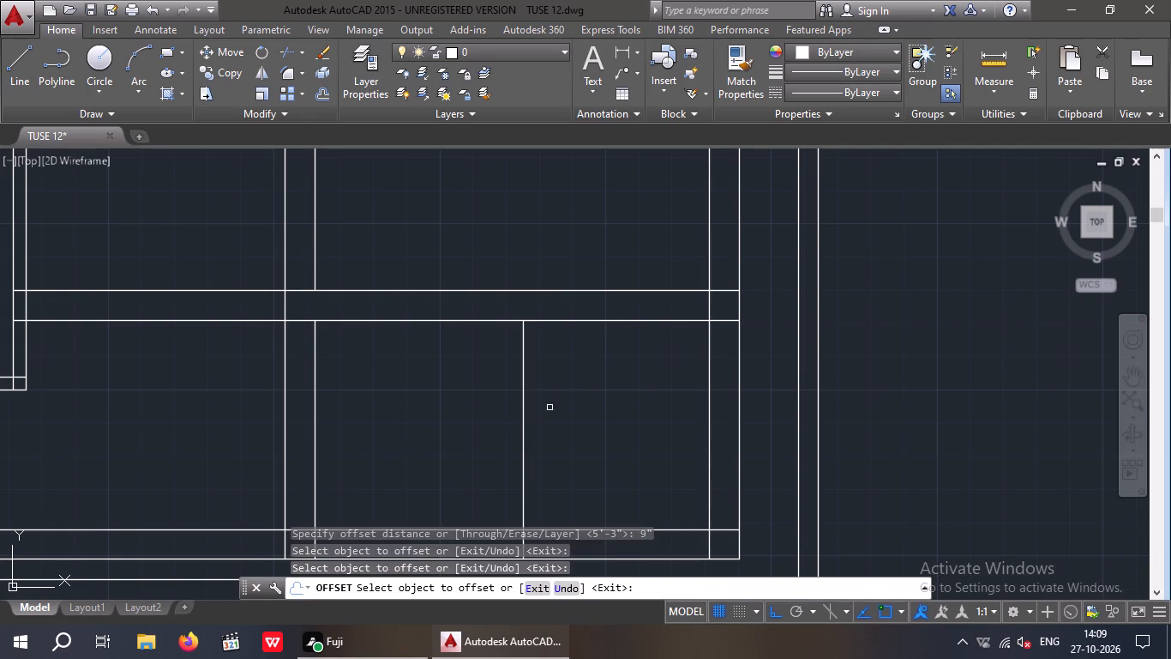
left_click_drag(523, 426, 533, 426)
left_click(590, 426)
key("Escape")
middle_click_drag(572, 409, 577, 376)
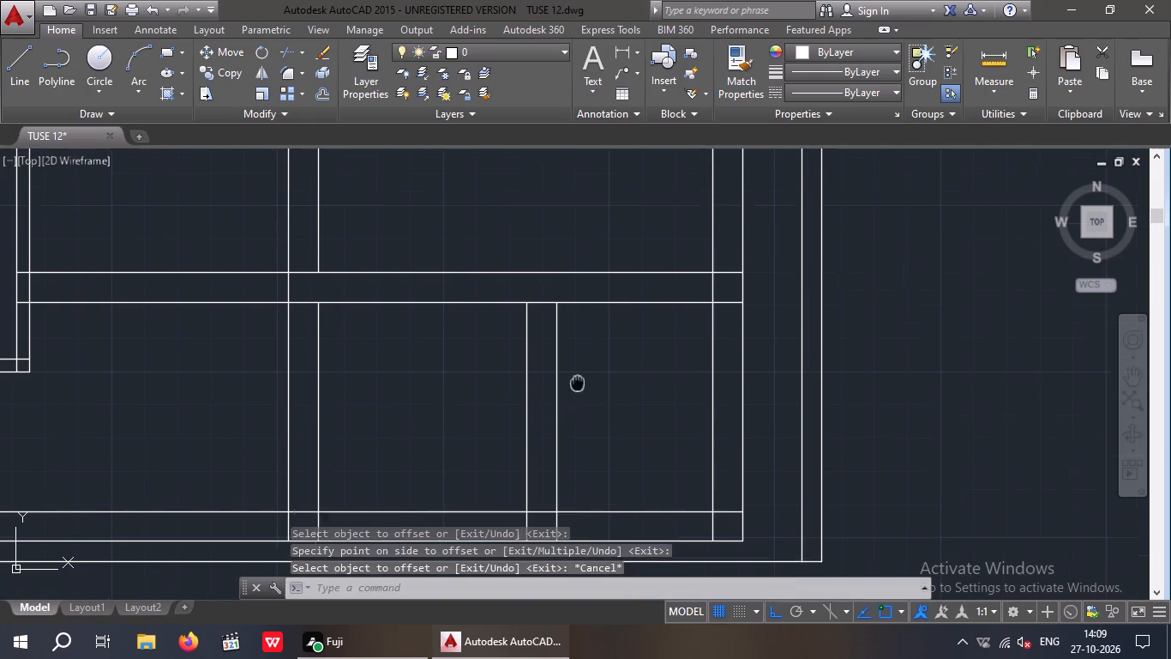
middle_click_drag(577, 376, 577, 336)
key("Escape")
key("Escape")
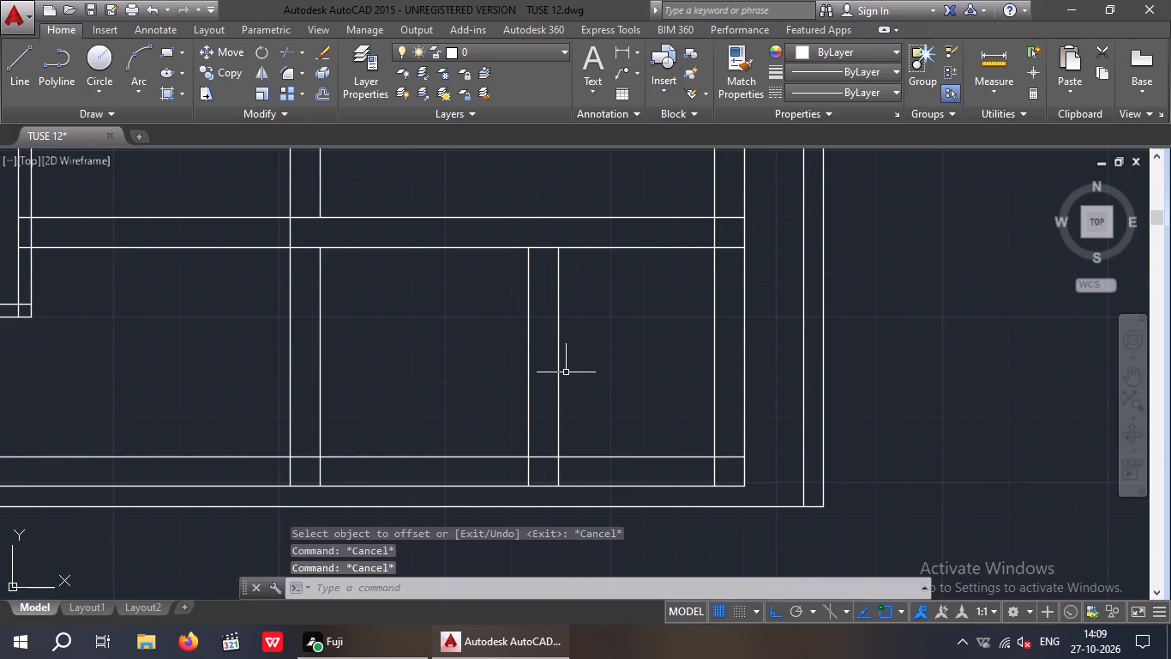
Trim the bottom wall lines right of the second wall and the right wall lines below the horizontal wall, leaving a square corner column.
type("TR")
key("space")
key("space")
scroll(544, 481, "up", 2)
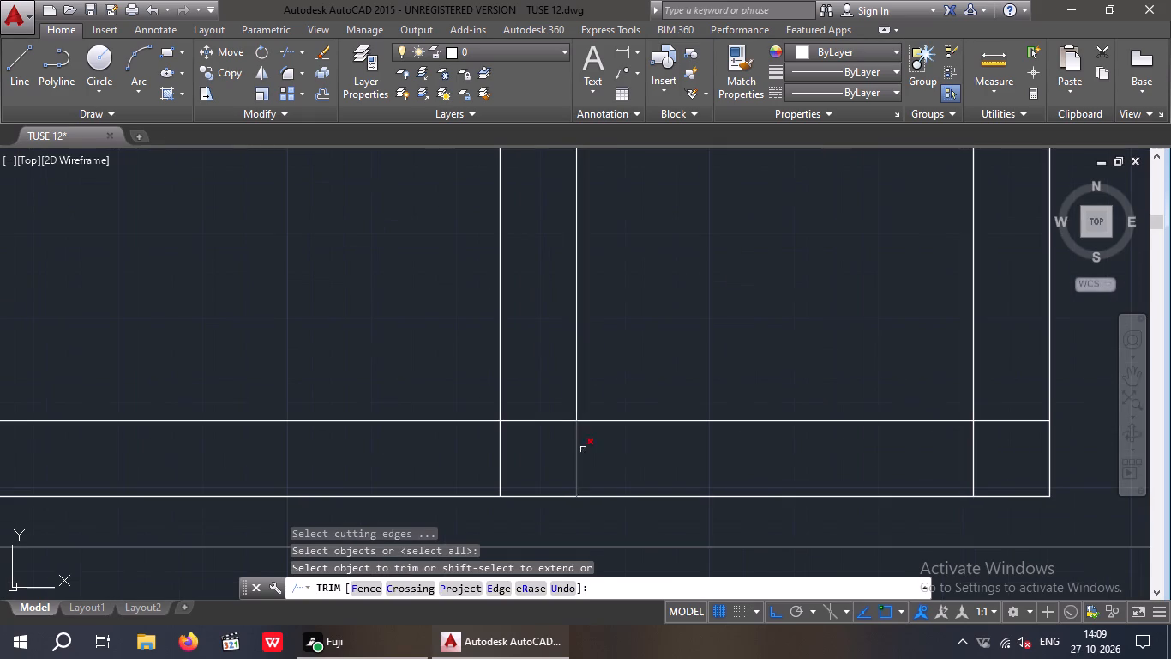
scroll(596, 443, "down", 2)
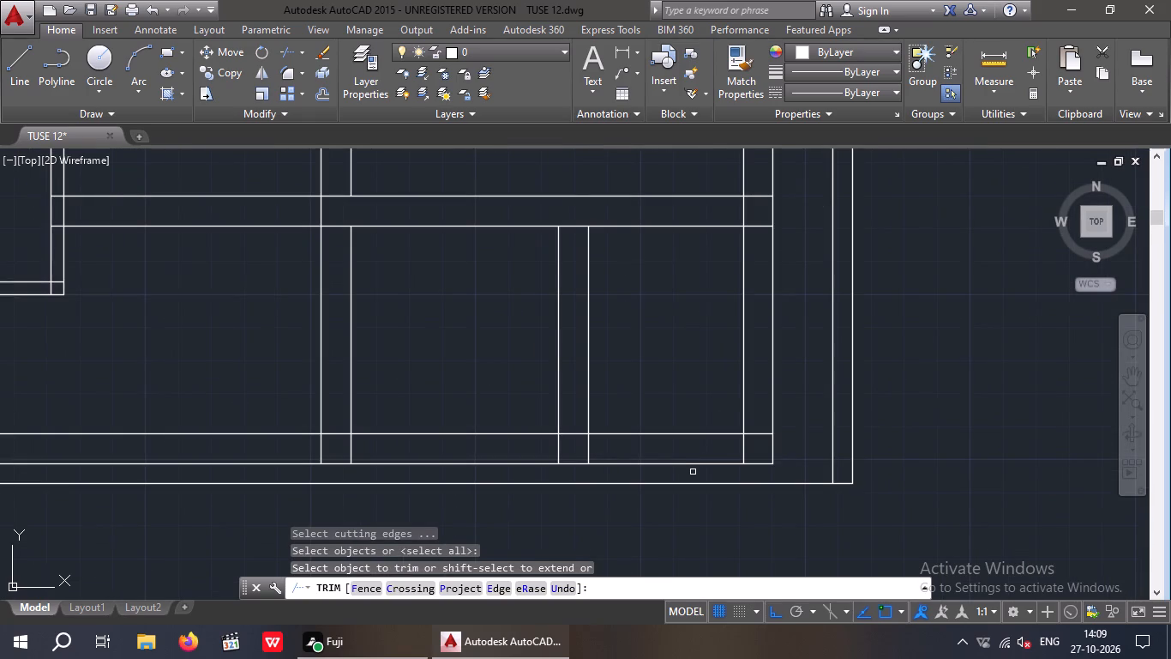
left_click(693, 472)
left_click(675, 421)
left_click_drag(795, 275, 736, 332)
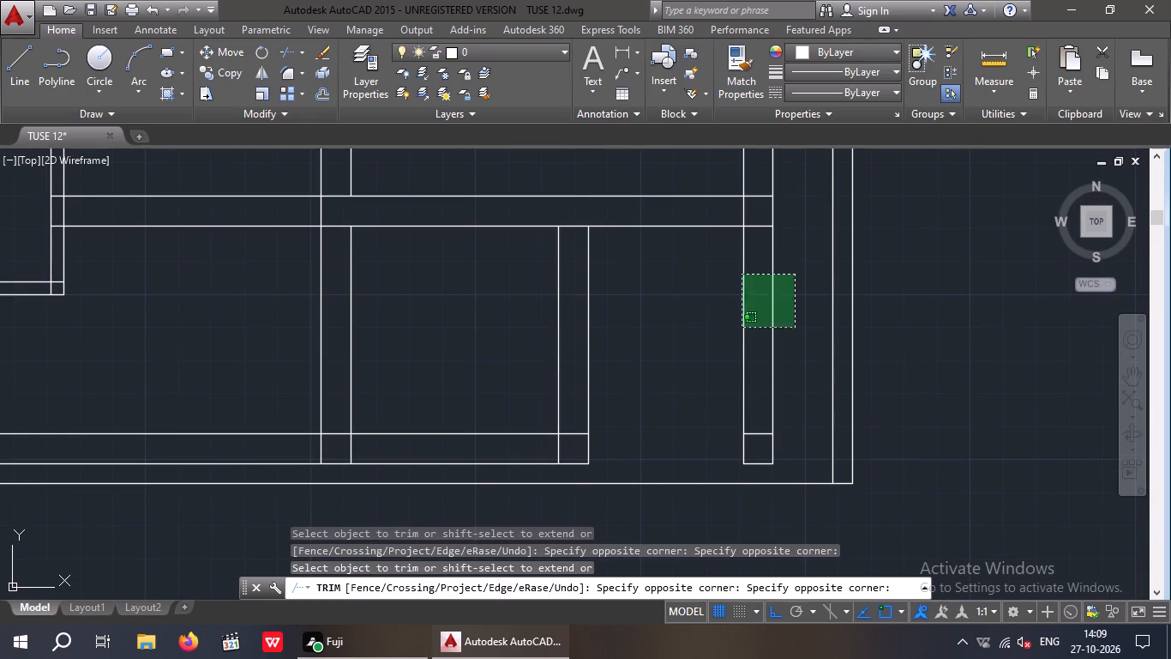
left_click_drag(736, 332, 705, 354)
left_click(698, 365)
scroll(700, 340, "down", 3)
scroll(637, 368, "up", 3)
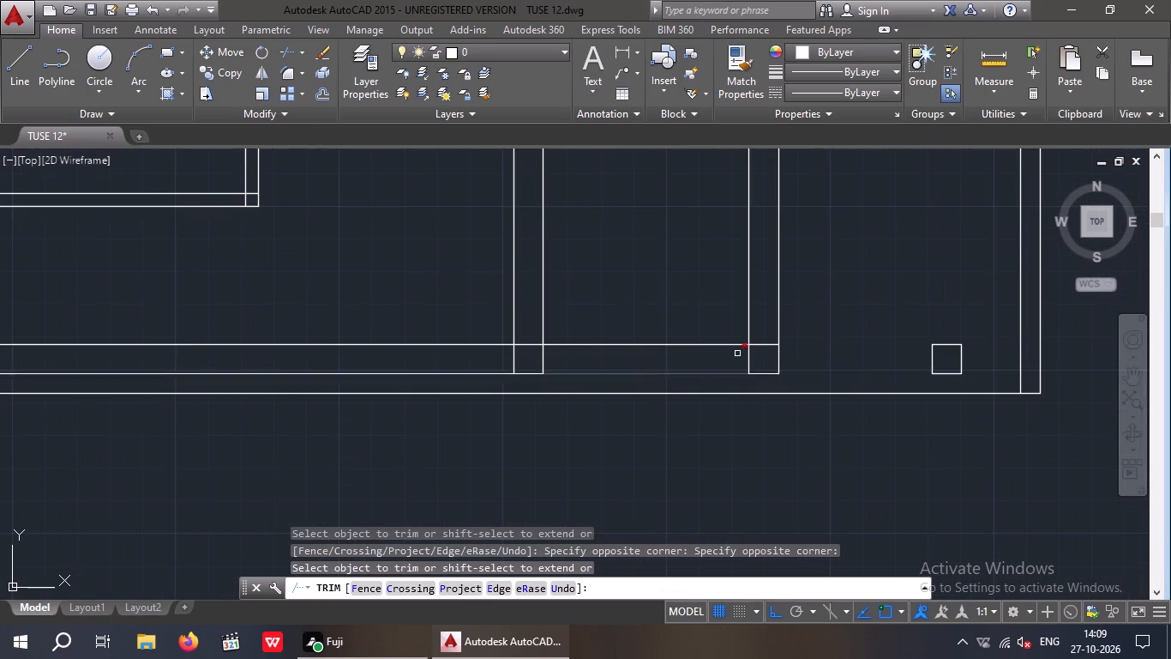
scroll(740, 360, "up", 1)
scroll(682, 323, "down", 3)
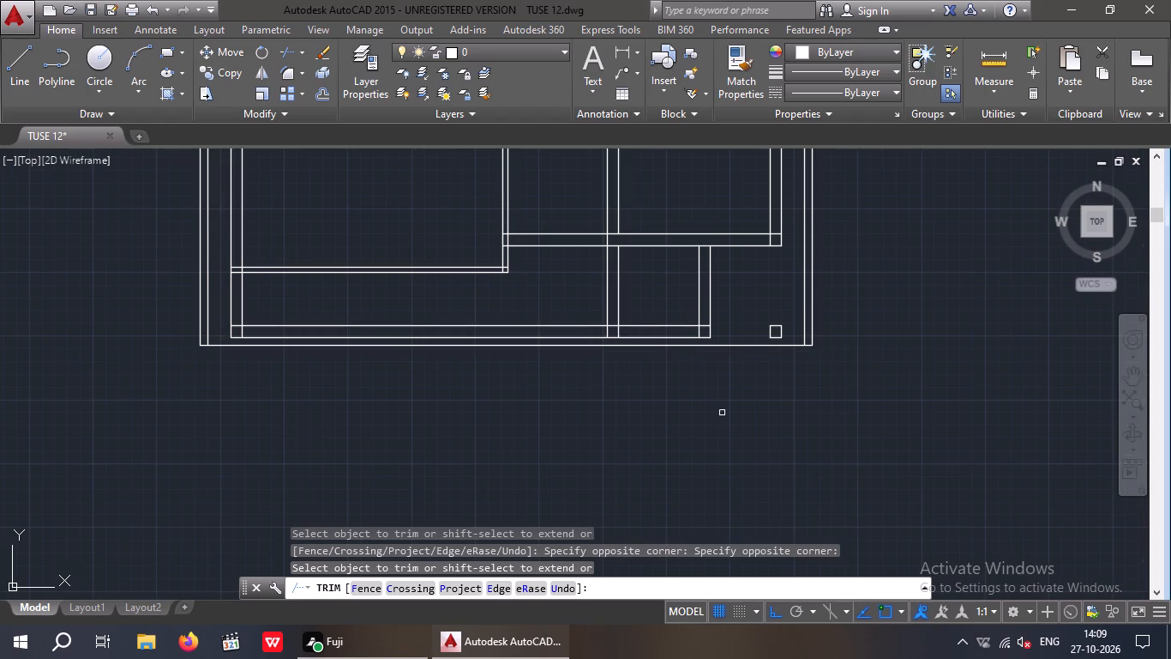
middle_click_drag(722, 413, 676, 464)
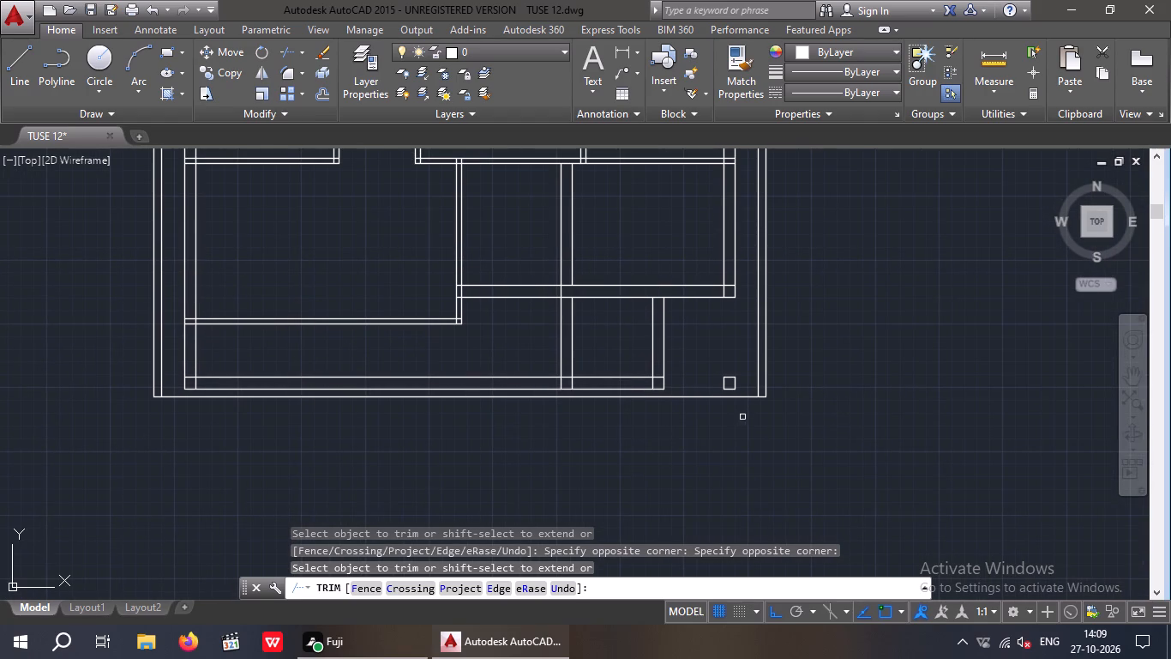
Erase the isolated square column near the plan's lower-right corner.
key("Escape")
key("Escape")
scroll(724, 372, "up", 4)
left_click_drag(819, 377, 817, 405)
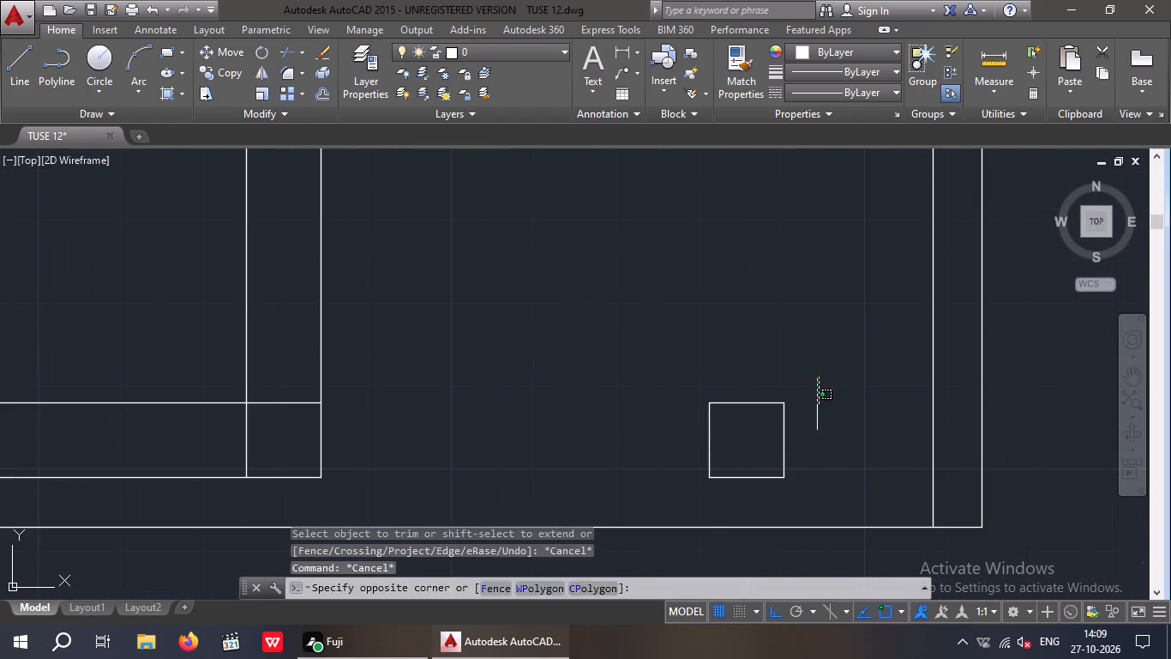
left_click_drag(817, 405, 733, 497)
left_click_drag(736, 488, 713, 456)
left_click(691, 348)
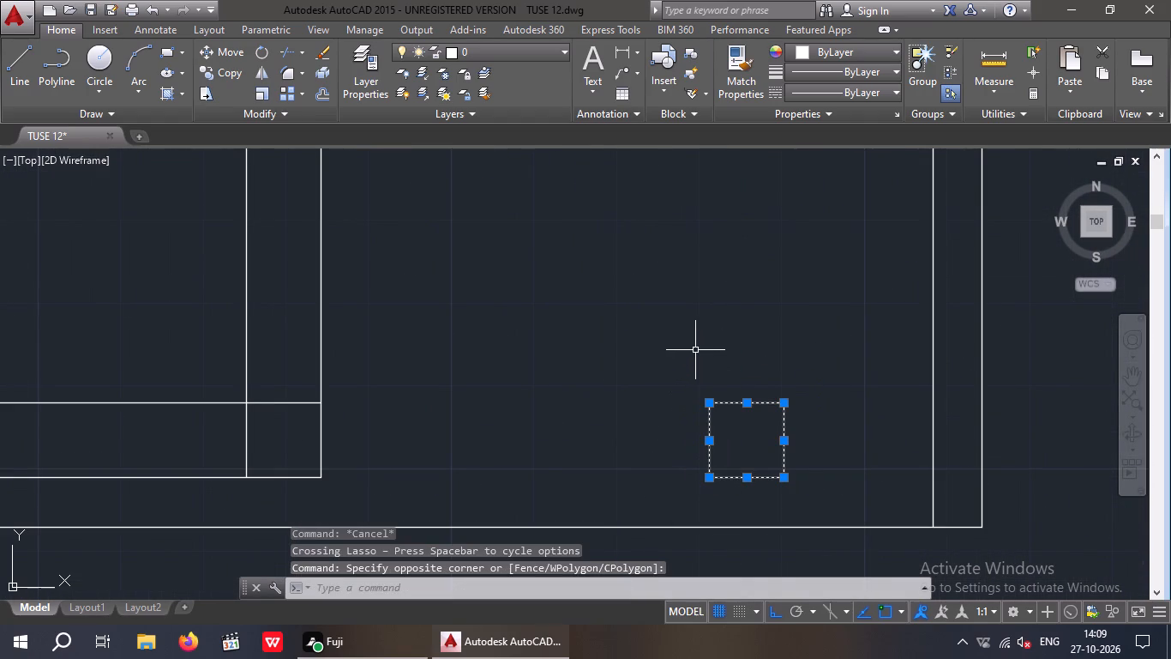
key("Delete")
Offset the vertical 9" wall's right line above the horizontal wall 9" to the right four times in succession as stair treads.
scroll(637, 374, "down", 4)
middle_click_drag(644, 389, 694, 464)
scroll(609, 412, "up", 1)
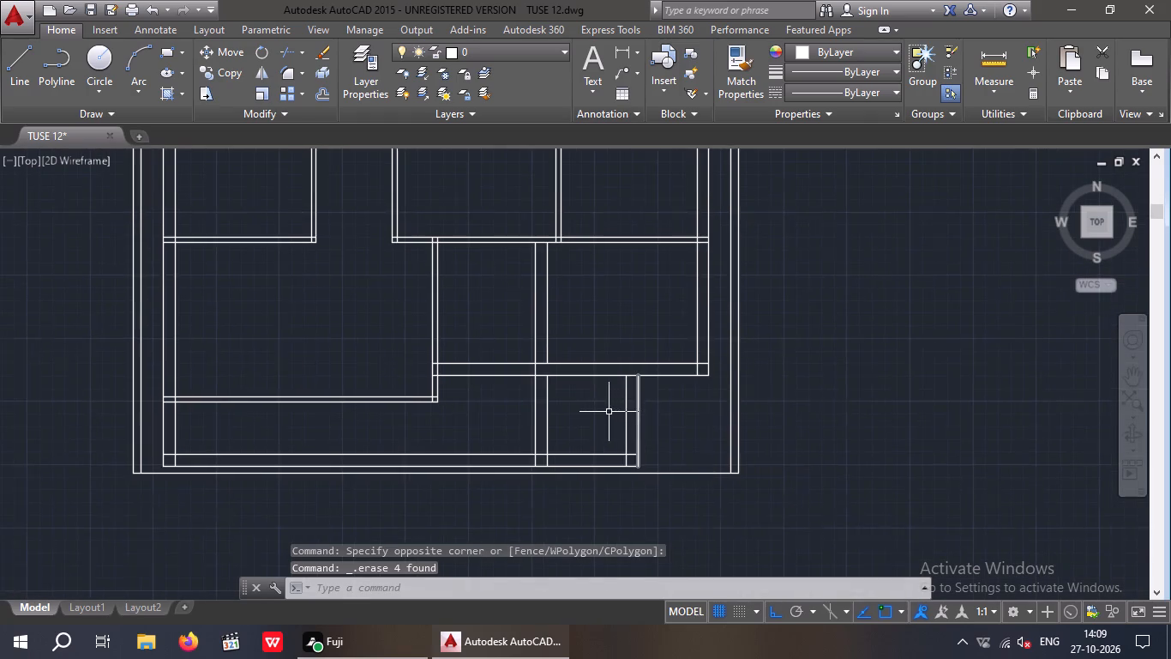
scroll(608, 412, "up", 1)
middle_click_drag(604, 426, 598, 571)
scroll(453, 325, "down", 1)
middle_click_drag(452, 386, 447, 426)
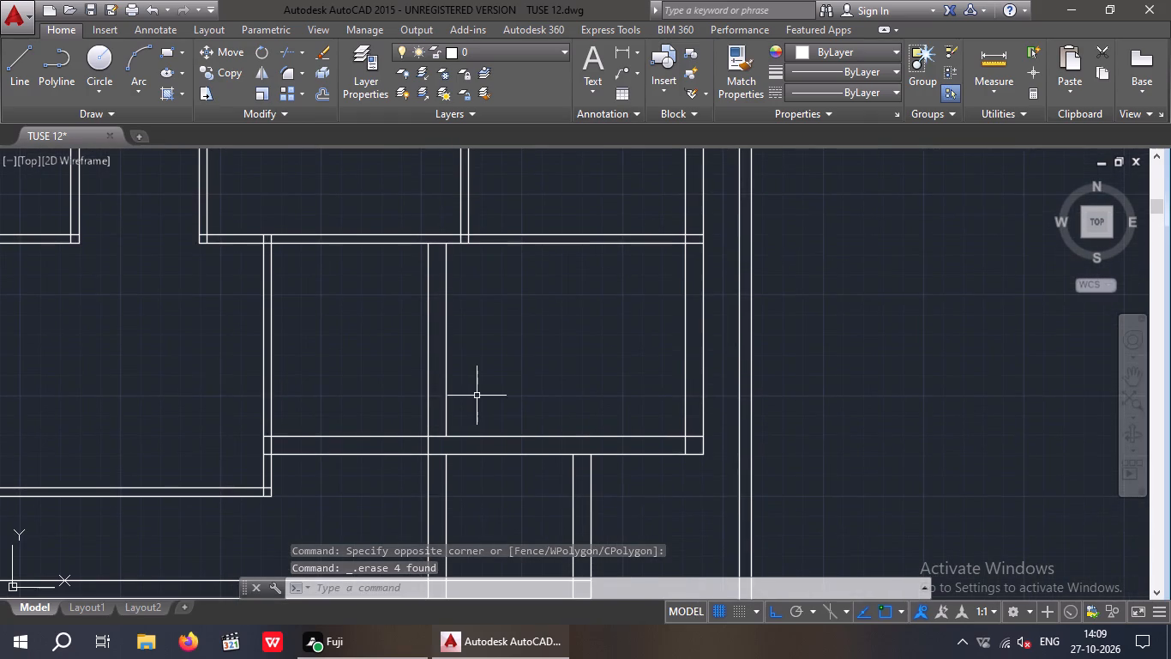
key("Escape")
key("Escape")
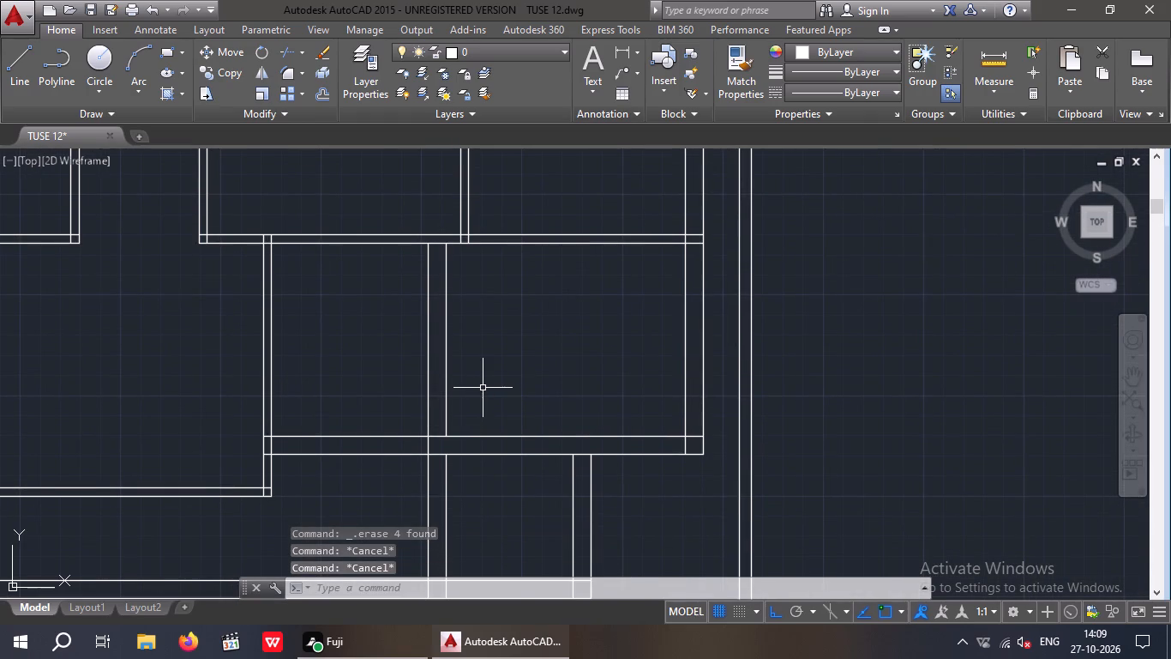
key("o")
key("Return")
key("9")
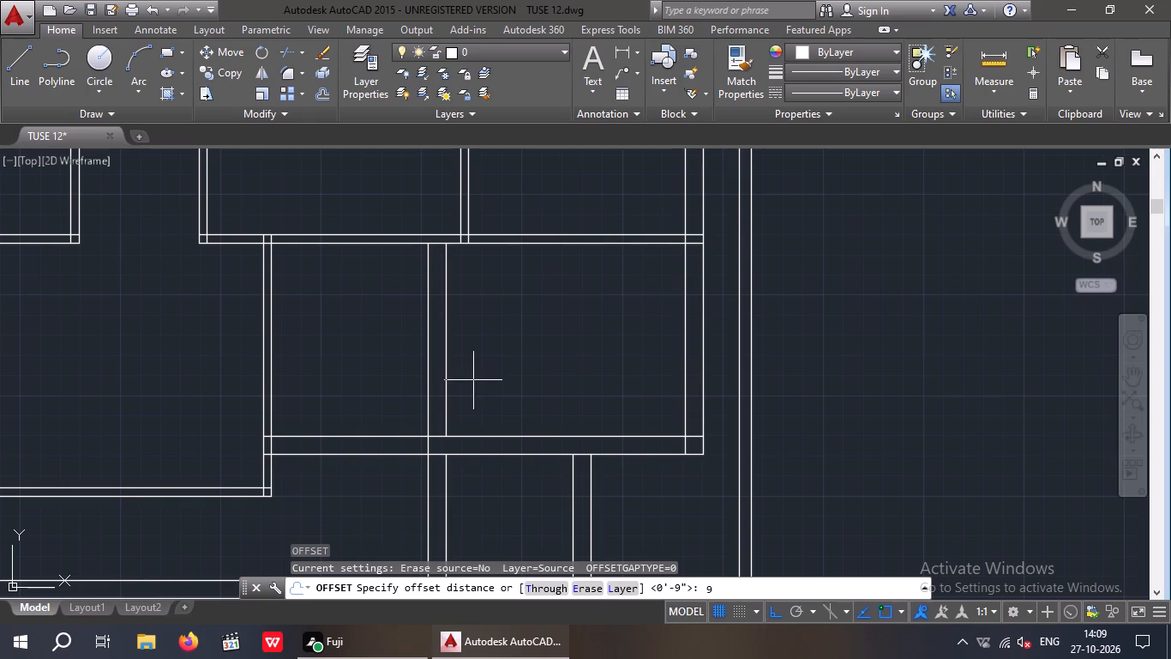
key("shift+quotedbl")
key("Return")
left_click_drag(444, 372, 495, 368)
left_click_drag(525, 363, 500, 370)
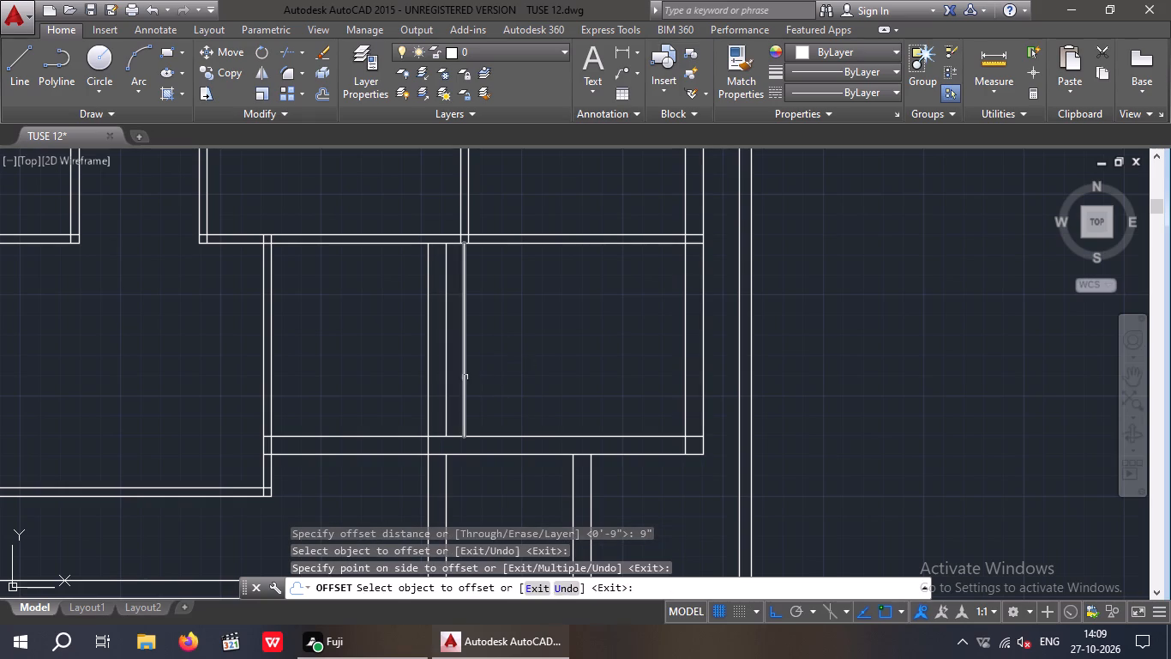
left_click_drag(463, 377, 492, 378)
left_click_drag(547, 358, 533, 363)
left_click(485, 372)
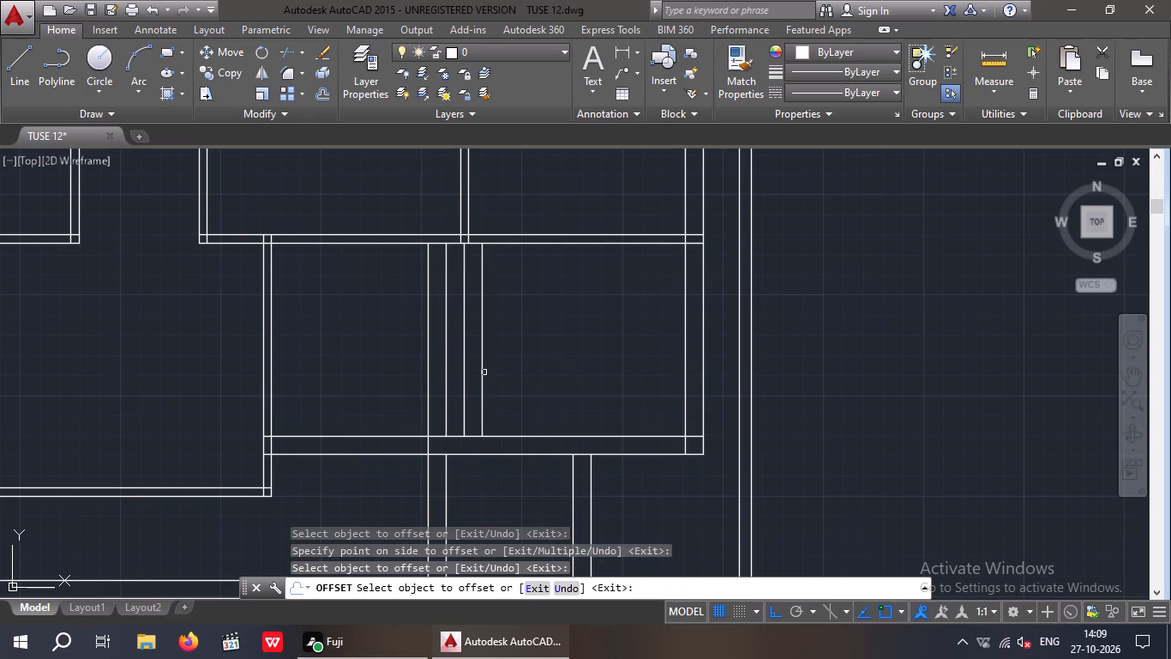
left_click(483, 373)
left_click(524, 367)
left_click(499, 375)
left_click(532, 370)
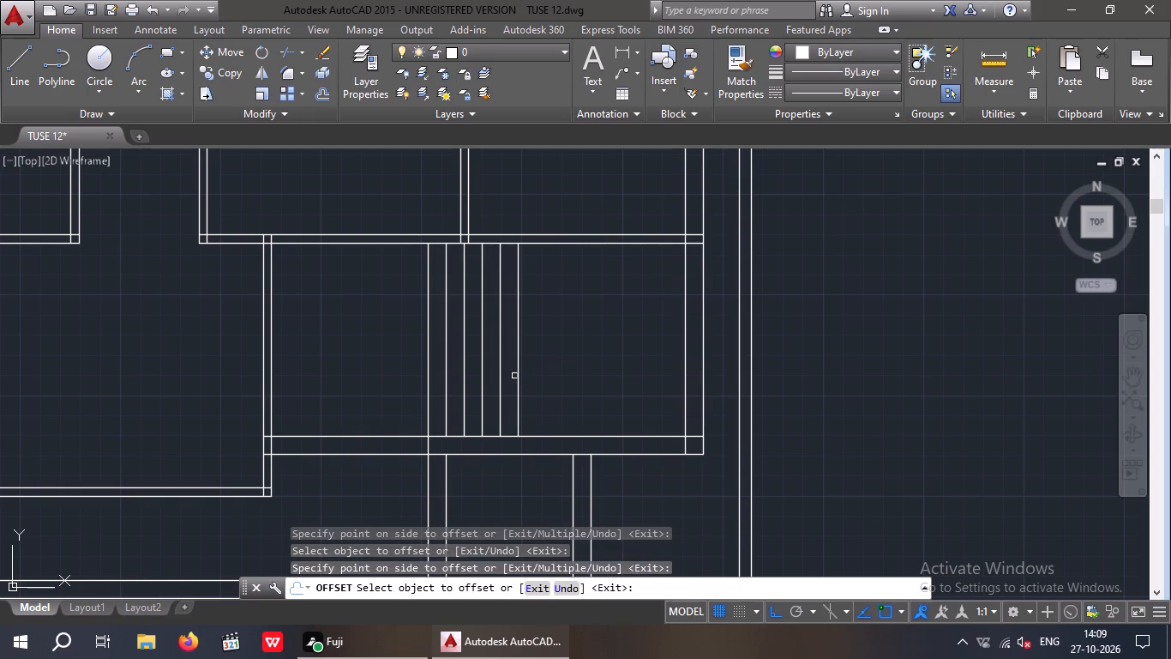
Offset the last tread line 9" to the right five more times in succession to complete the stair flight.
left_click_drag(518, 373, 539, 378)
left_click_drag(571, 366, 561, 366)
left_click_drag(536, 366, 558, 366)
left_click(592, 364)
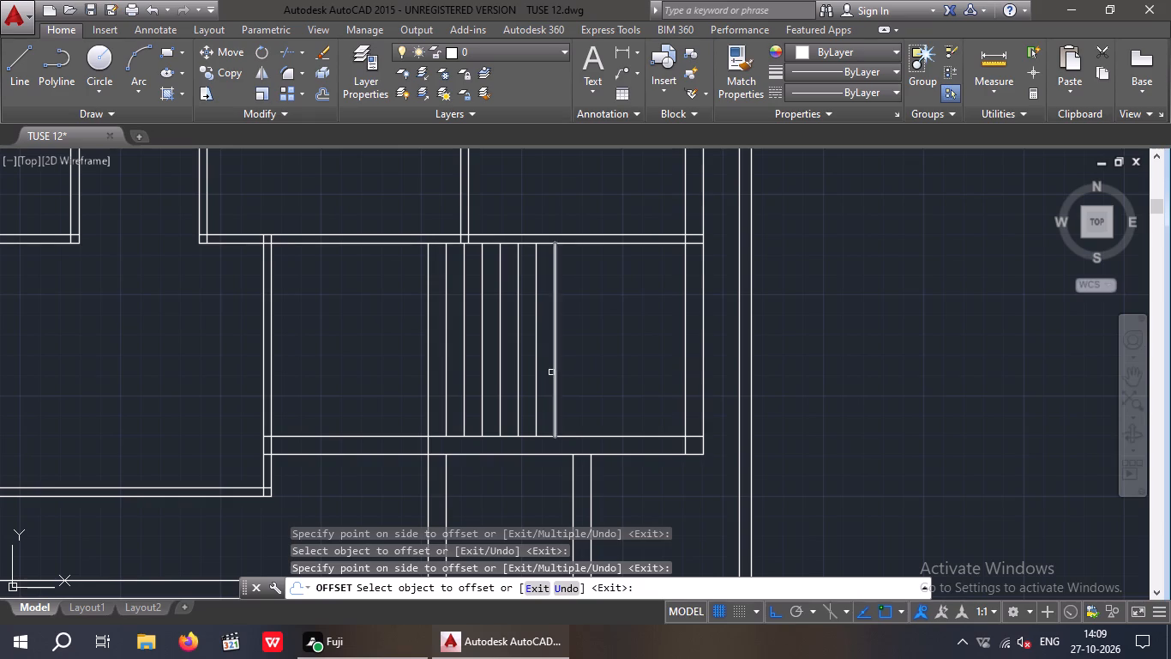
left_click_drag(555, 371, 565, 372)
left_click(609, 369)
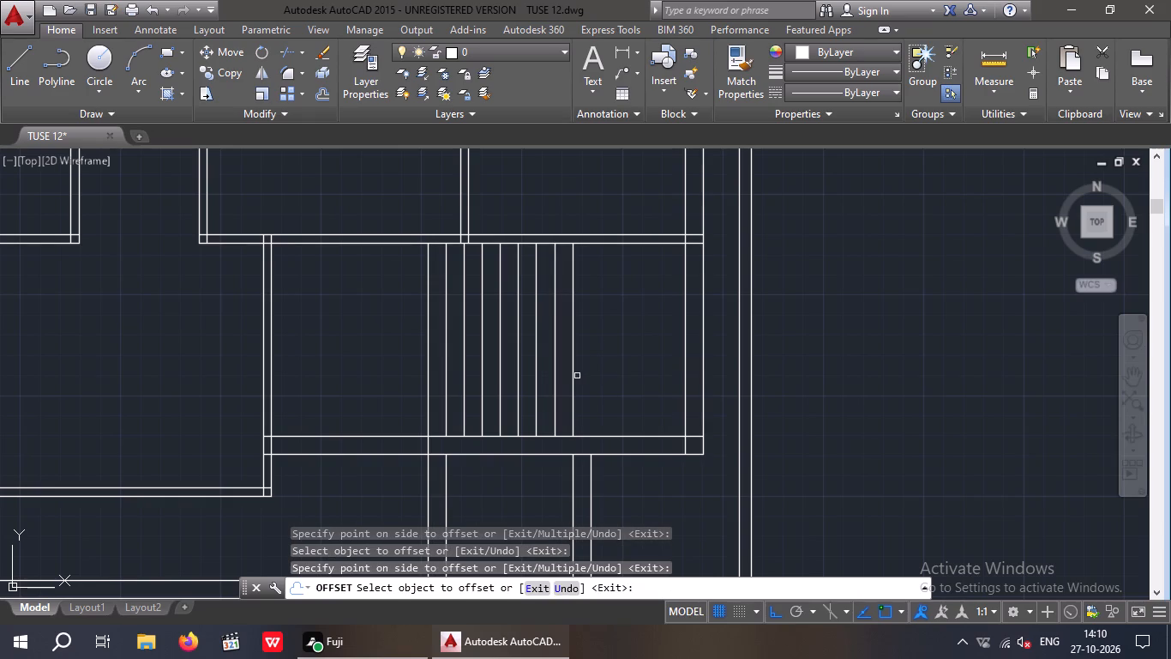
left_click_drag(573, 378, 589, 378)
left_click(649, 374)
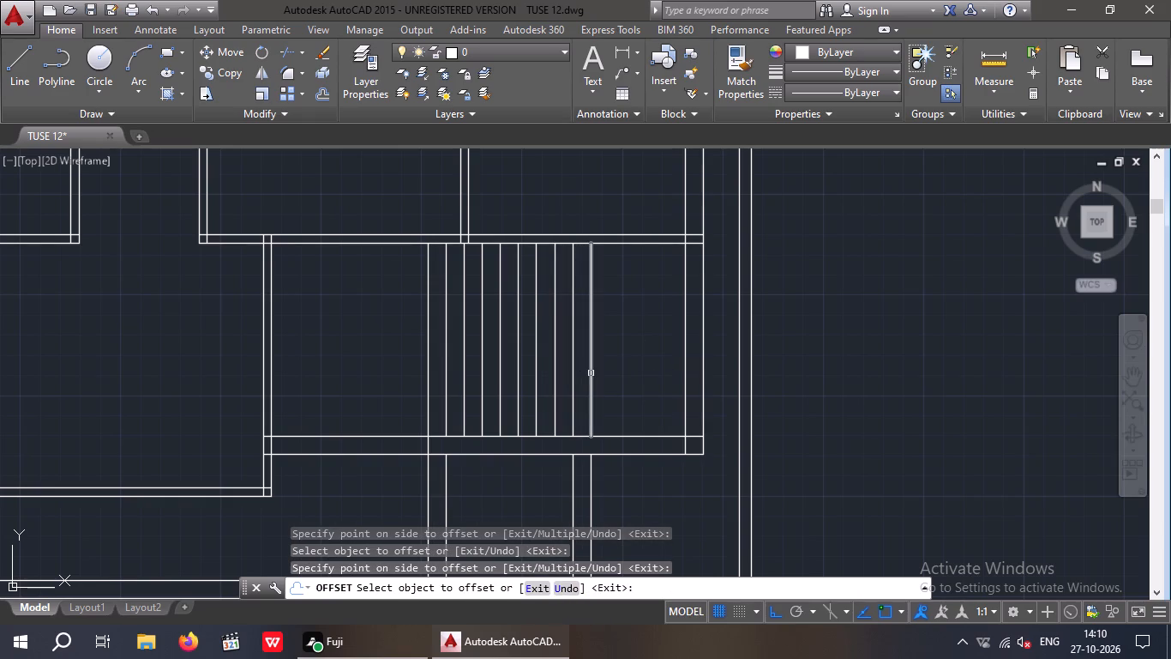
left_click(591, 373)
left_click(617, 377)
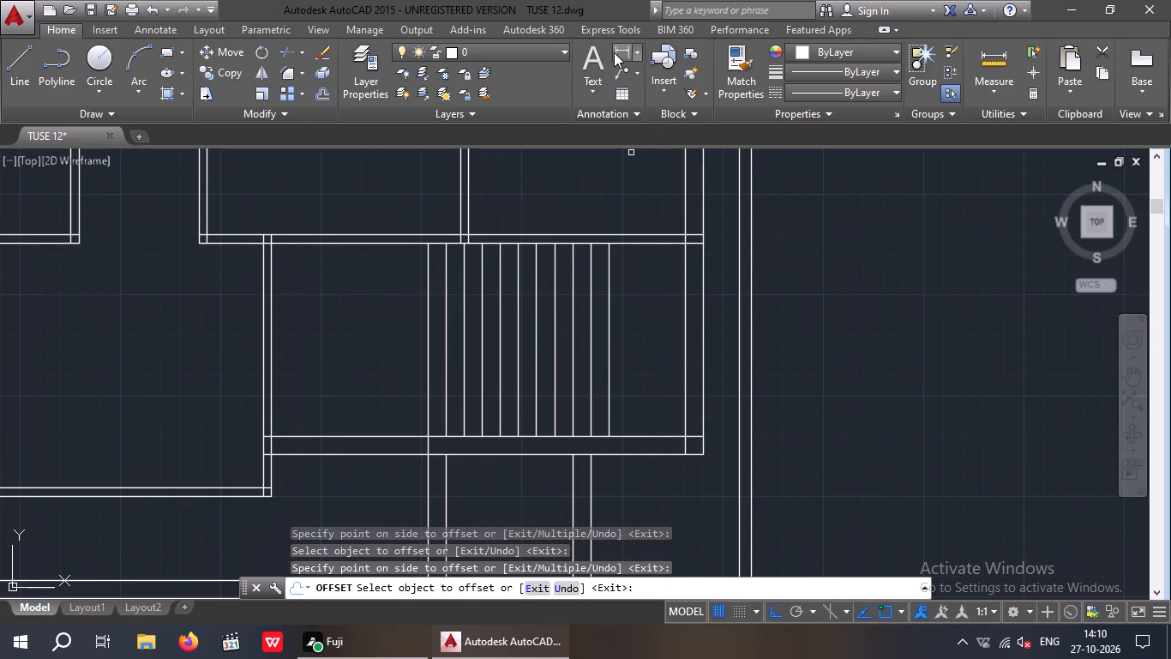
Measure the gap between the last tread line and the right wall's inner line with a linear dimension.
left_click(614, 52)
scroll(635, 455, "up", 3)
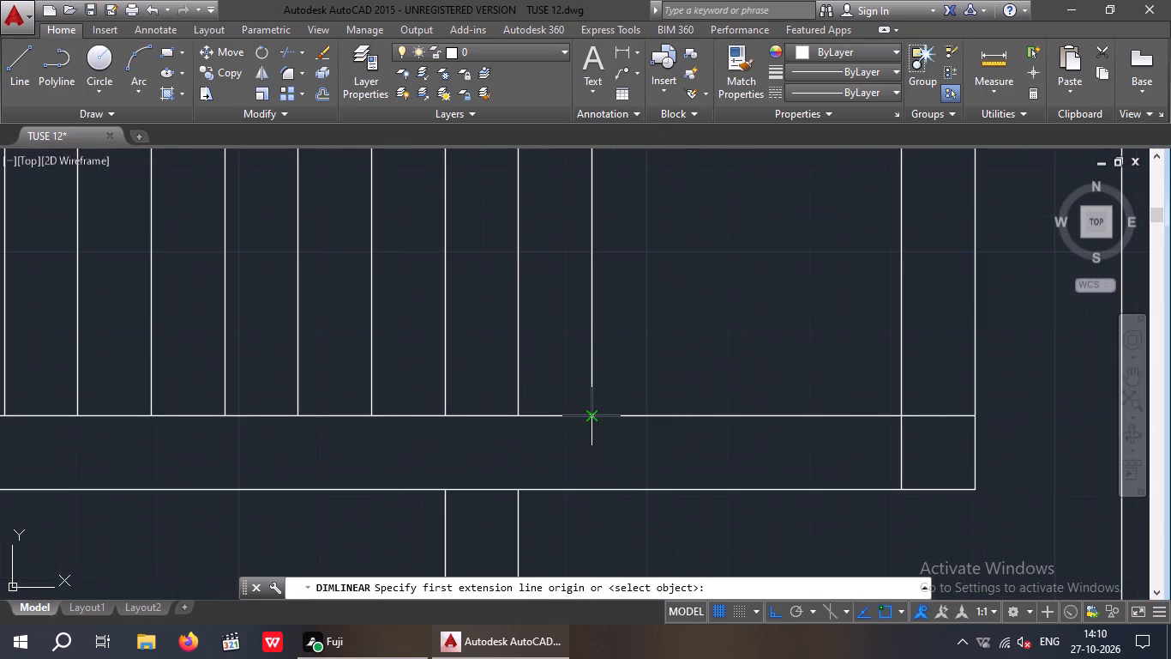
left_click_drag(591, 416, 609, 416)
left_click_drag(909, 420, 901, 423)
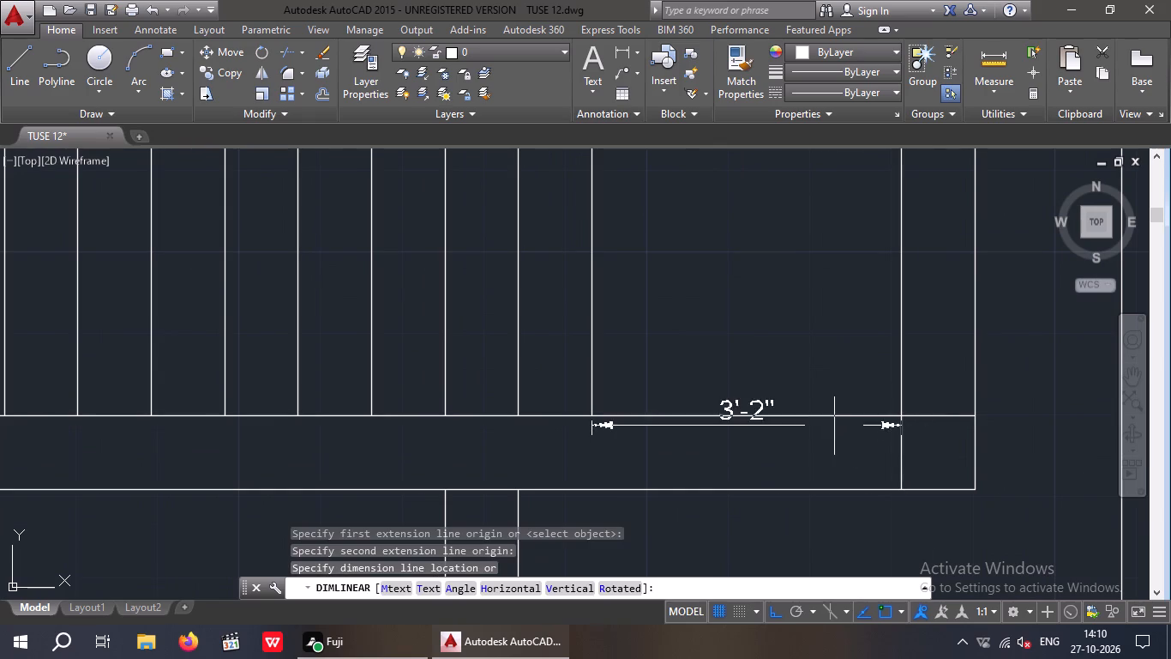
scroll(826, 366, "down", 3)
key("Escape")
key("Escape")
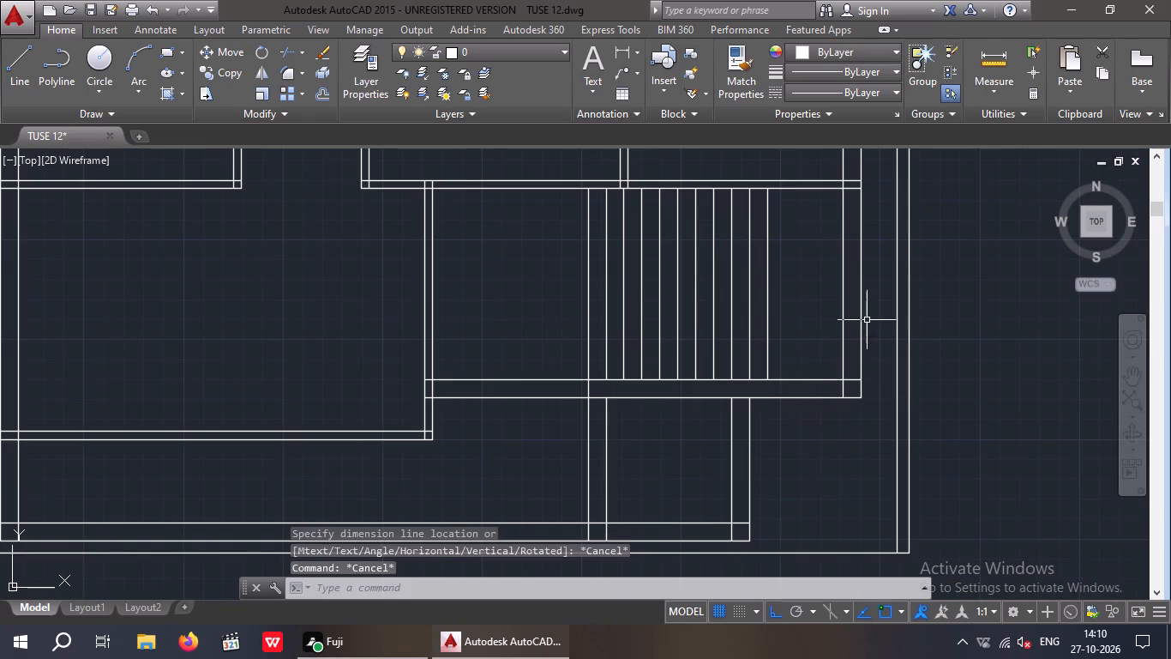
Trim the stair's leftmost vertical line where it crosses the horizontal 9" wall below the stair.
middle_click_drag(859, 328, 825, 412)
middle_click_drag(732, 340, 707, 380)
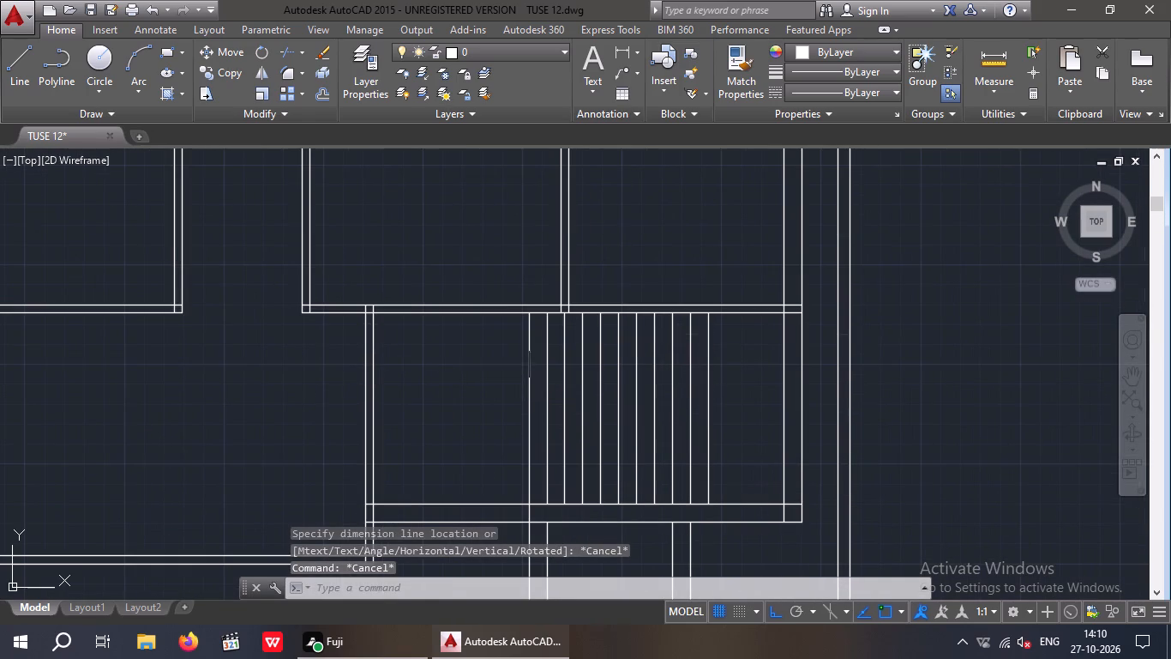
type("TR")
key("space")
key("space")
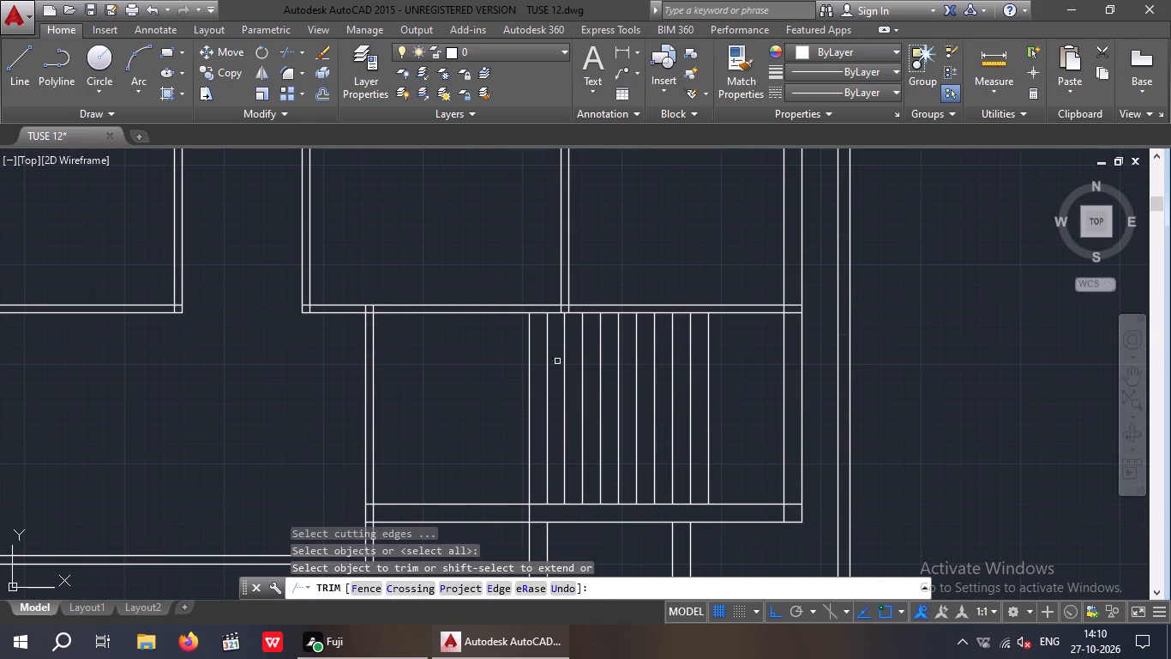
scroll(517, 517, "up", 3)
left_click_drag(593, 489, 554, 492)
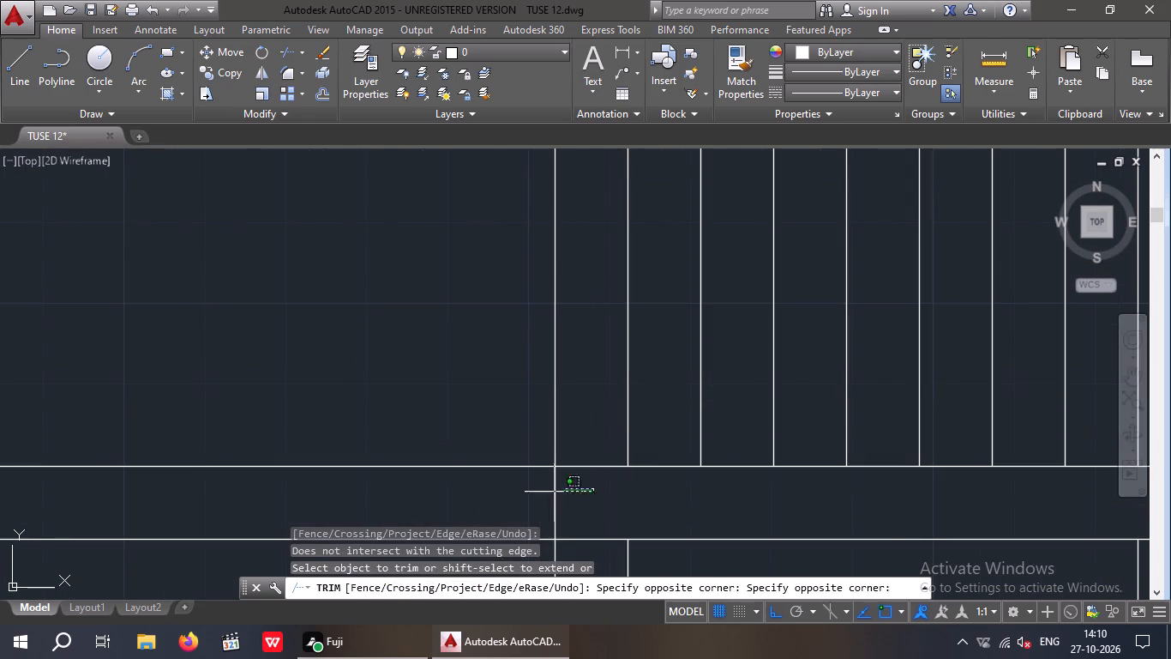
left_click_drag(554, 492, 486, 498)
left_click_drag(486, 499, 501, 499)
Trim the overlapping inner wall lines at the stair room's lower-right corner.
scroll(510, 478, "down", 3)
scroll(787, 481, "up", 3)
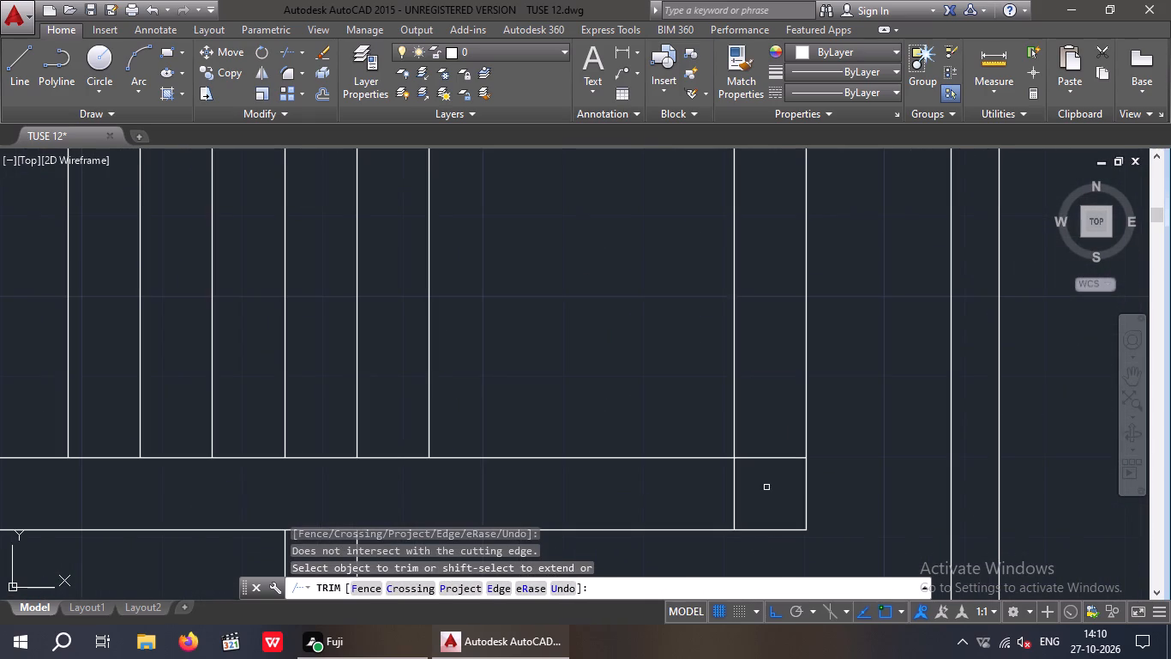
left_click_drag(766, 483, 700, 512)
left_click_drag(687, 515, 705, 512)
left_click_drag(771, 494, 767, 470)
left_click(758, 438)
scroll(762, 442, "down", 4)
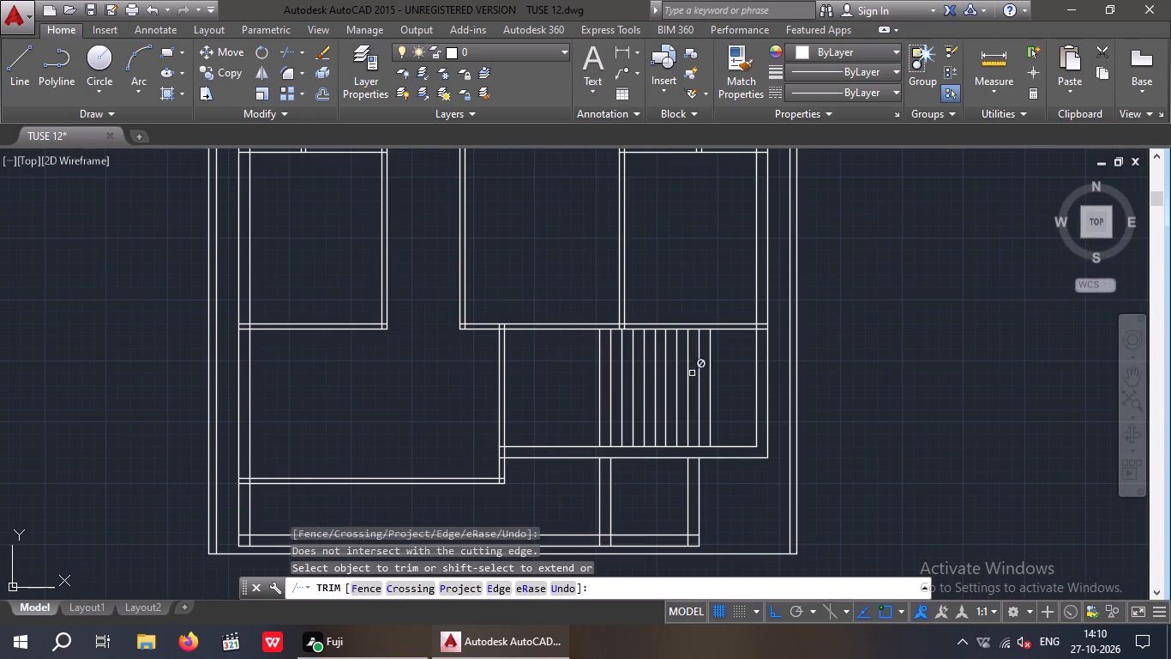
Trim the overlapping lines where the 4" partition above the stair meets the right 9" wall.
middle_click_drag(742, 408, 741, 505)
scroll(767, 414, "up", 5)
middle_click_drag(676, 505, 676, 505)
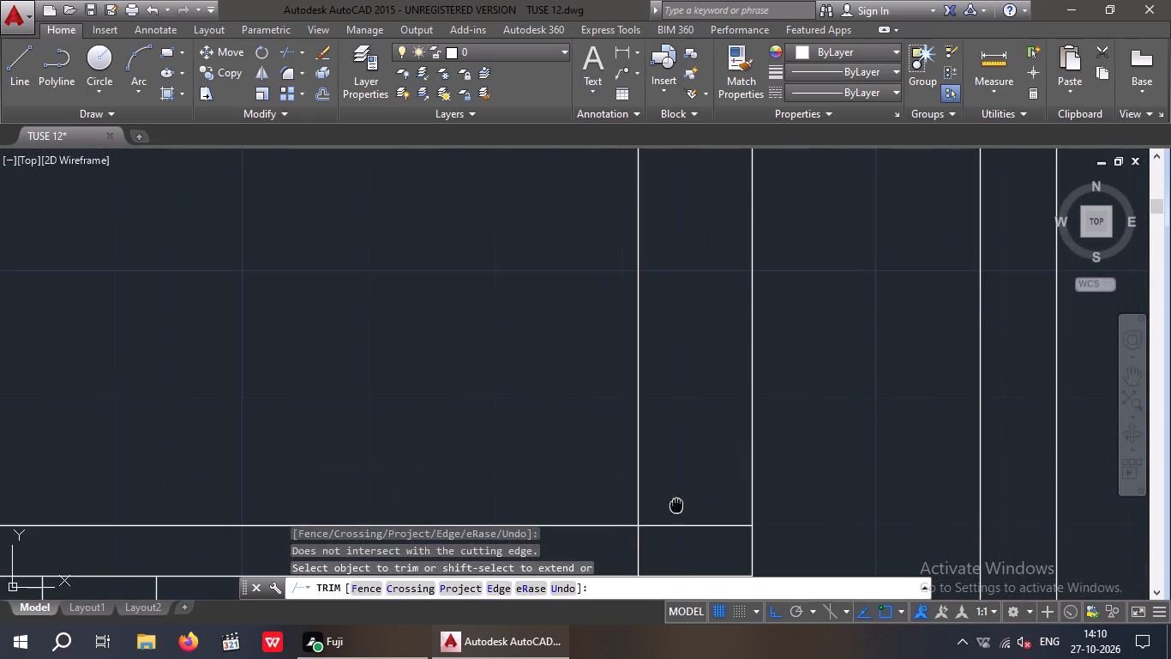
middle_click_drag(676, 505, 620, 392)
left_click_drag(647, 499, 641, 415)
left_click(628, 353)
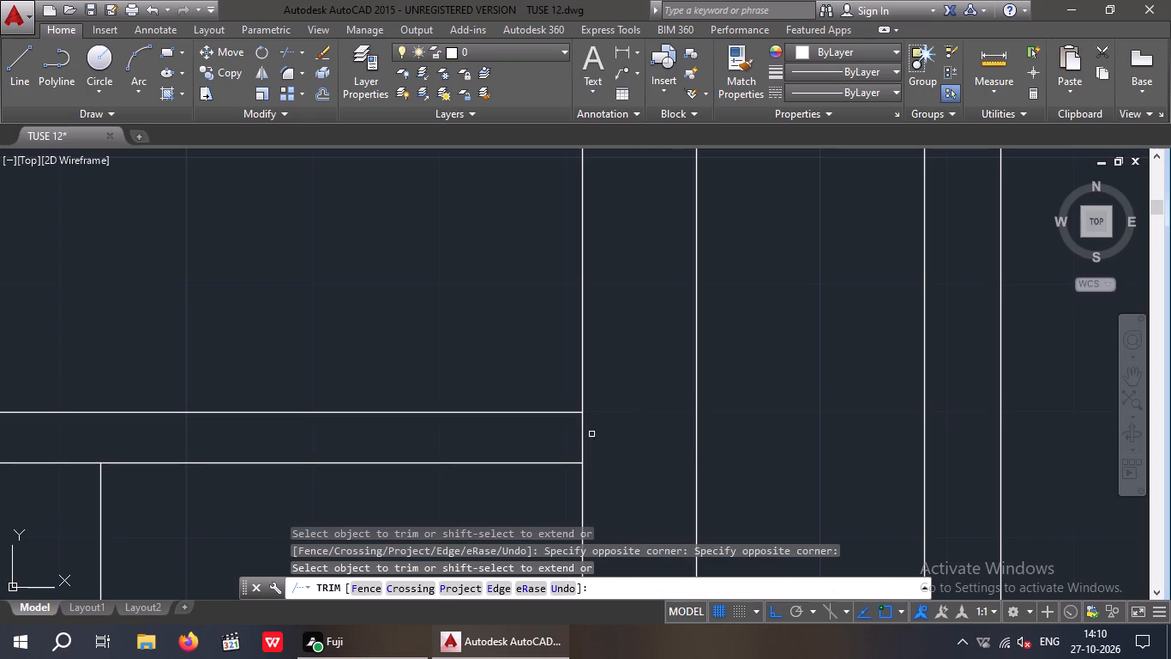
left_click_drag(600, 432, 523, 443)
left_click_drag(503, 445, 516, 445)
Trim the vertical 4" partition's two lines where they pass through the horizontal 4" partition above the stair.
scroll(543, 428, "down", 3)
middle_click_drag(504, 475, 611, 408)
scroll(603, 415, "down", 2)
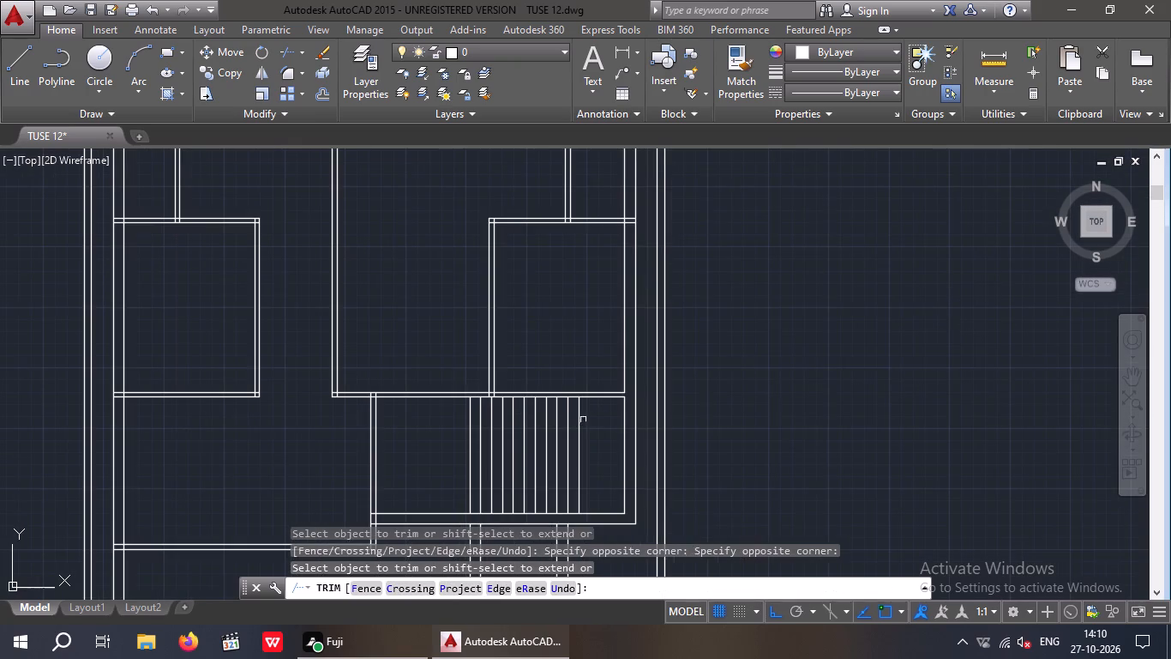
scroll(504, 390, "up", 7)
left_click_drag(594, 418, 383, 447)
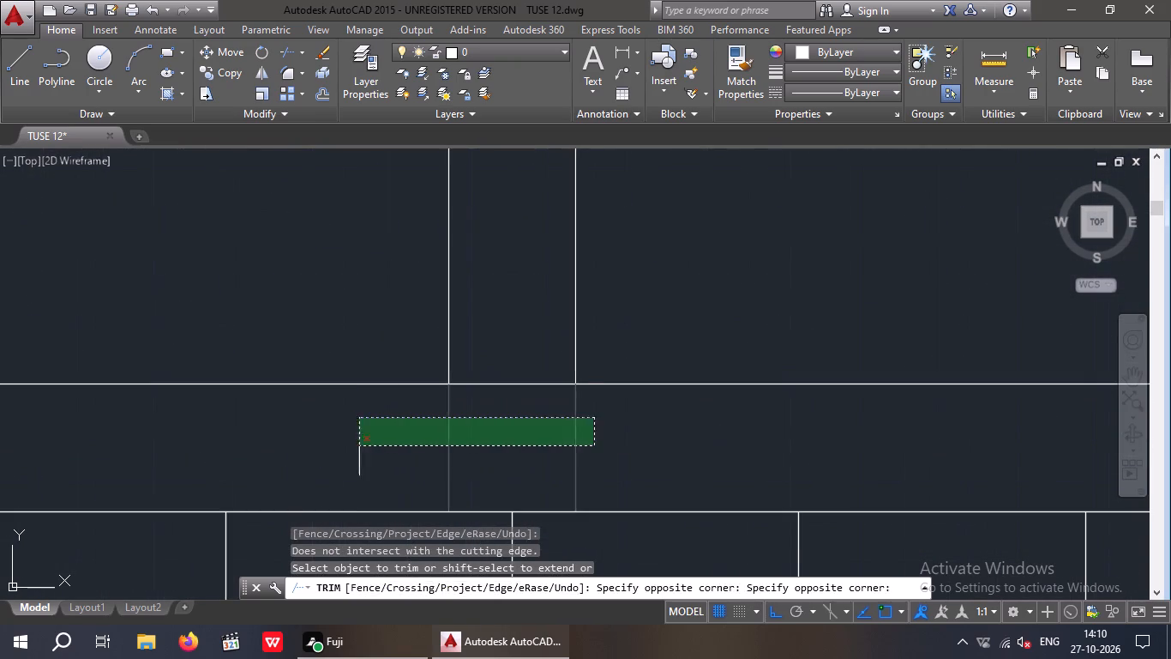
left_click_drag(343, 446, 363, 445)
scroll(400, 420, "down", 4)
middle_click_drag(249, 461, 357, 403)
scroll(351, 398, "down", 2)
middle_click_drag(316, 444, 352, 415)
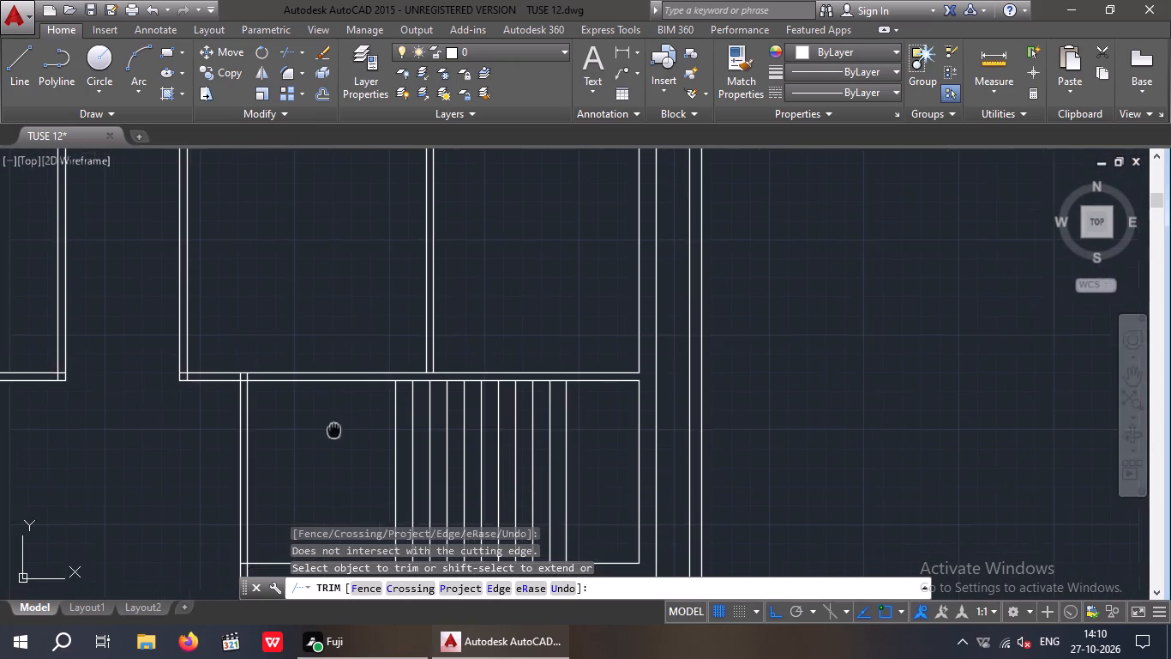
middle_click_drag(352, 415, 405, 343)
scroll(402, 358, "down", 2)
middle_click_drag(605, 442, 611, 532)
key("Escape")
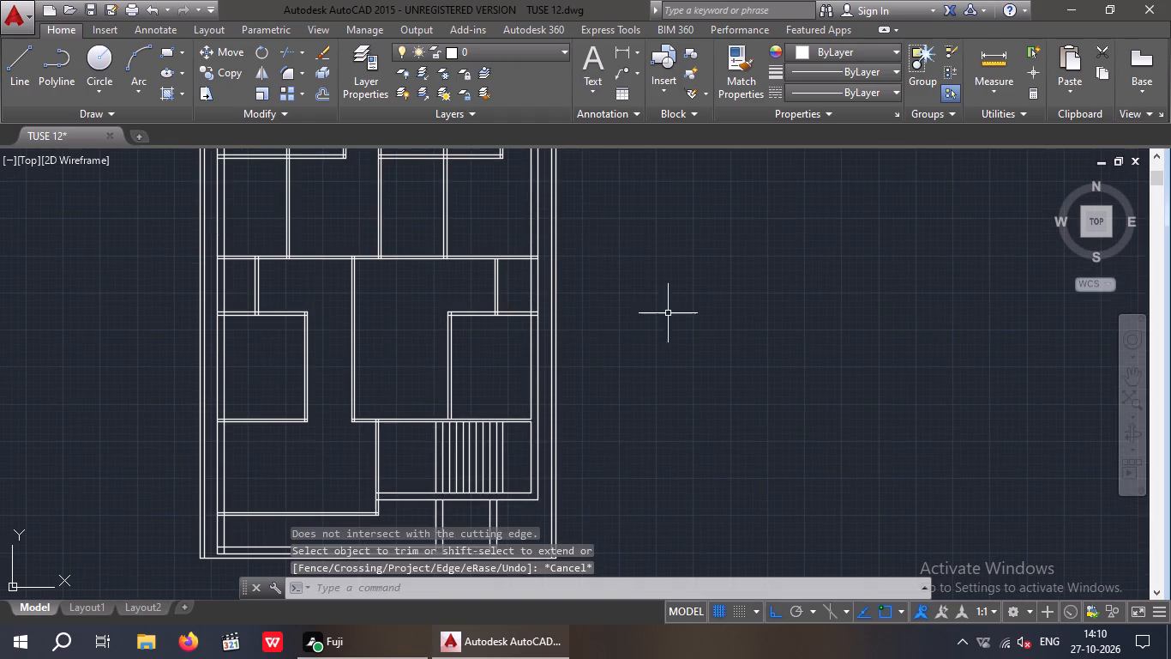
Copy the entire floor plan horizontally to the empty area on its right, using its upper-right corner as base point.
scroll(672, 296, "down", 2)
left_click_drag(405, 179, 495, 185)
left_click(694, 450)
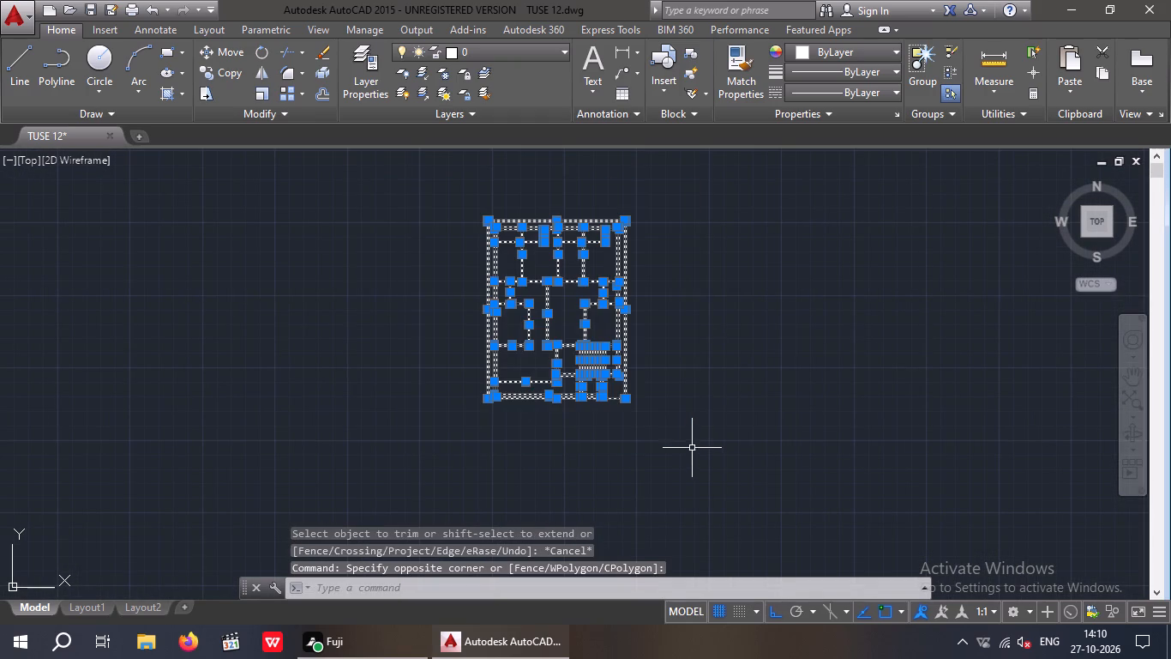
left_click(223, 80)
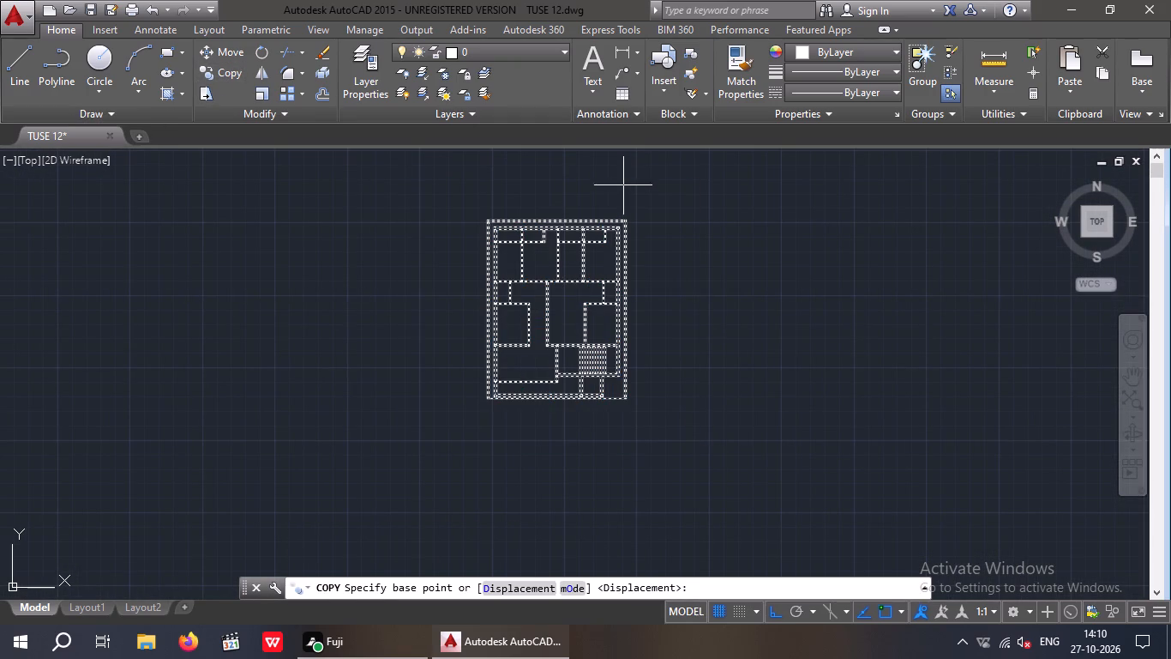
left_click(629, 217)
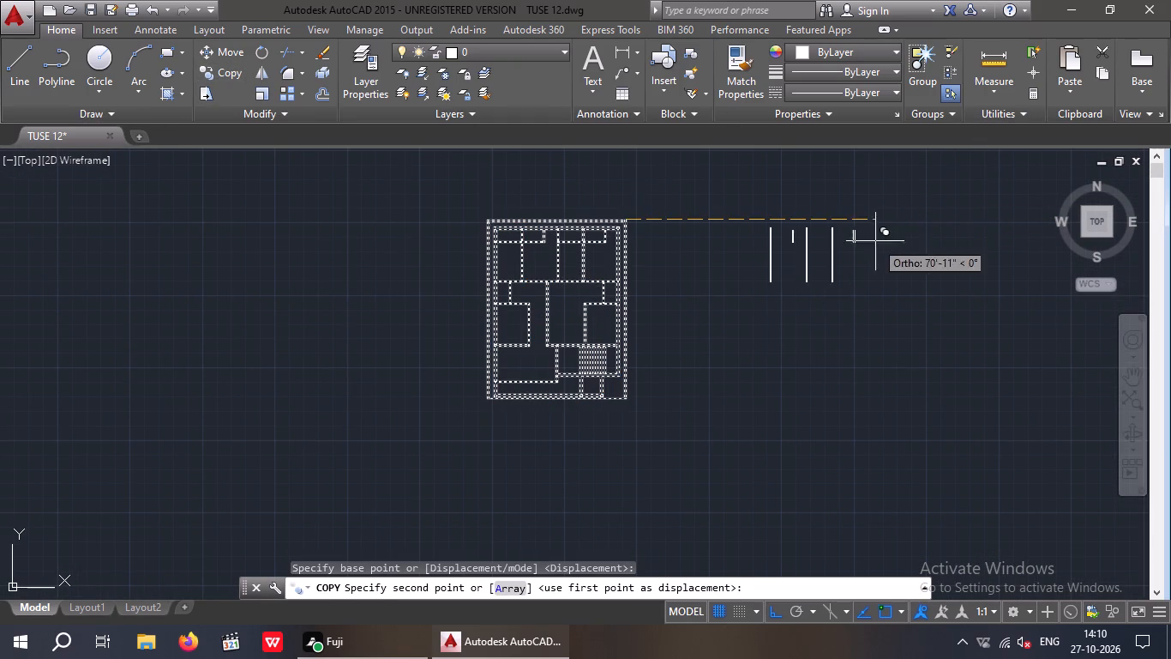
middle_click_drag(844, 251, 291, 345)
left_click(943, 344)
key("Escape")
Return to the original floor plan and examine its rooms and wall layout.
middle_click_drag(443, 373, 477, 374)
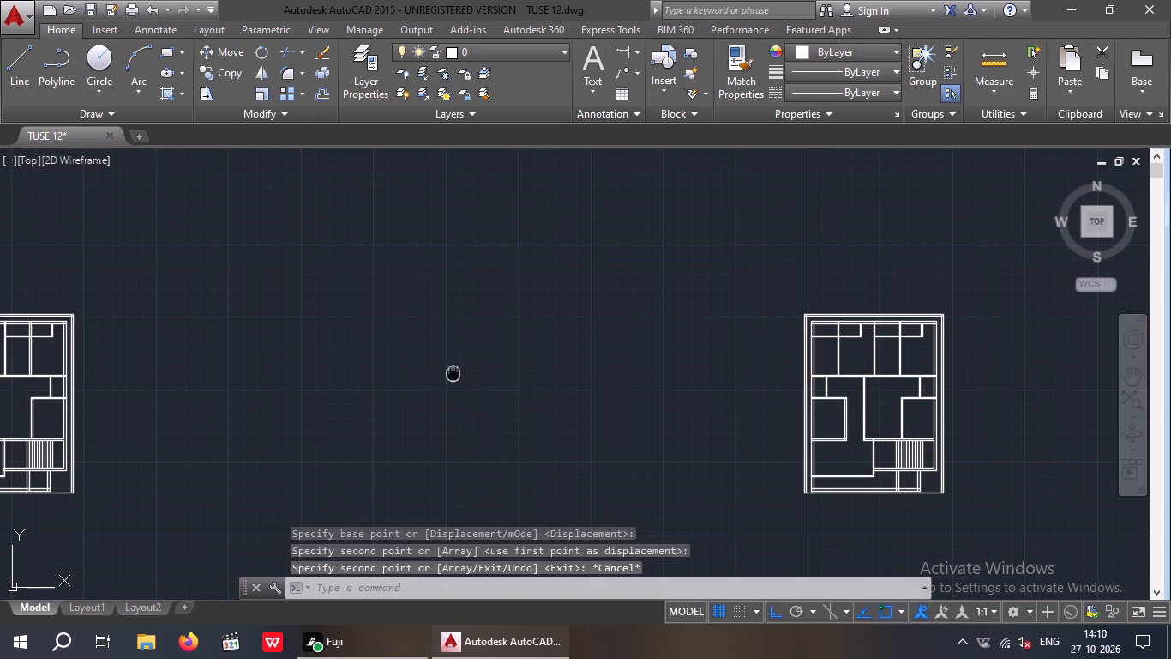
middle_click_drag(477, 374, 789, 366)
middle_click_drag(661, 378, 808, 379)
scroll(501, 341, "up", 4)
middle_click_drag(525, 284, 526, 208)
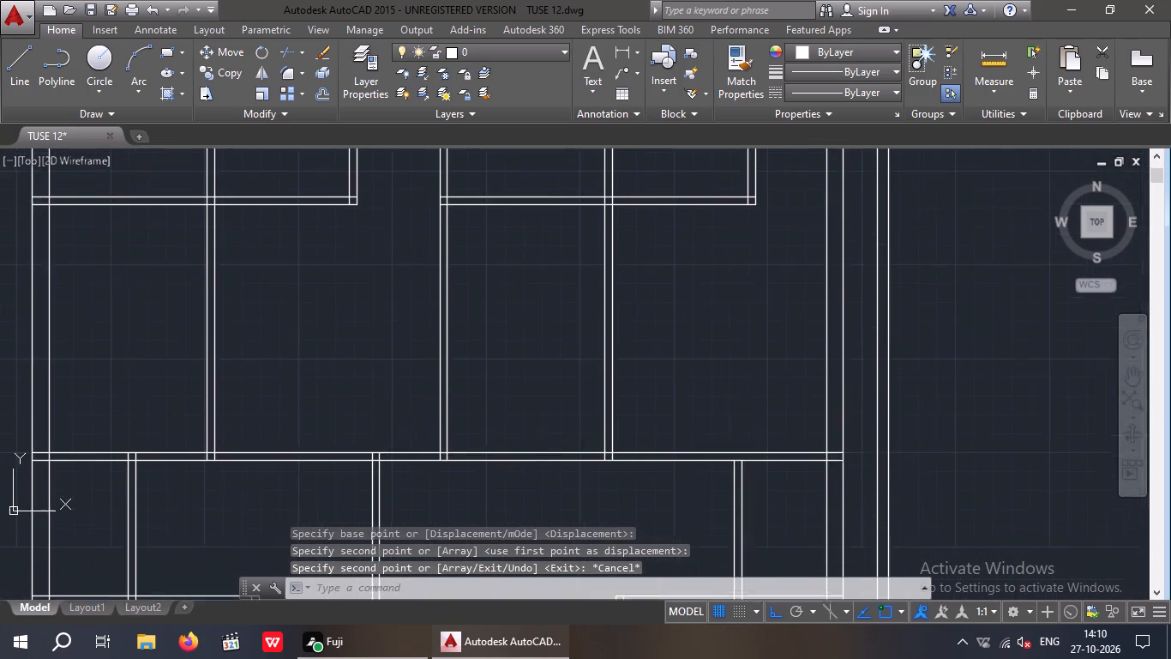
middle_click_drag(526, 208, 520, 204)
scroll(635, 337, "down", 1)
middle_click_drag(629, 337, 469, 254)
middle_click_drag(559, 336, 531, 253)
scroll(537, 301, "down", 2)
middle_click_drag(542, 319, 540, 343)
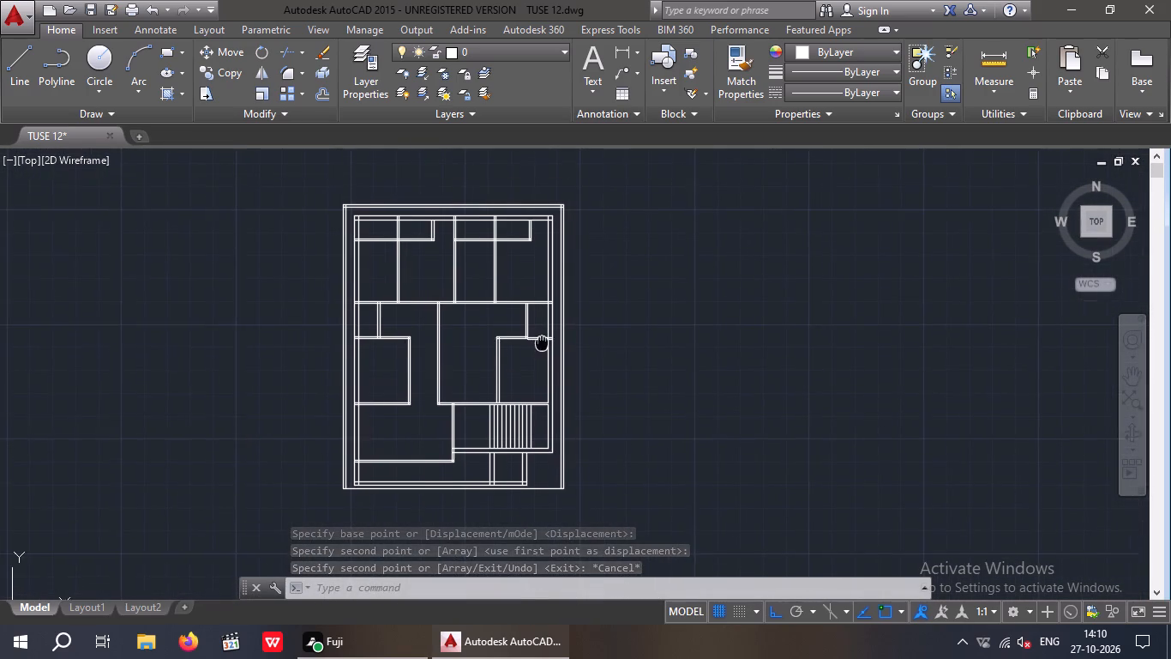
middle_click_drag(540, 343, 537, 345)
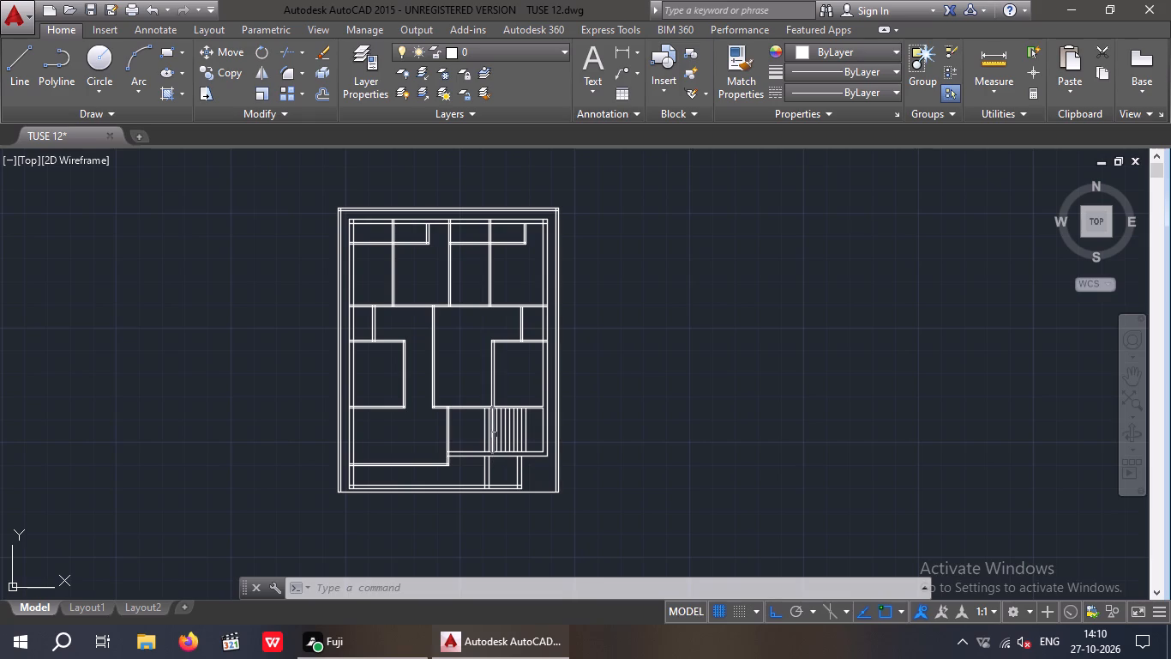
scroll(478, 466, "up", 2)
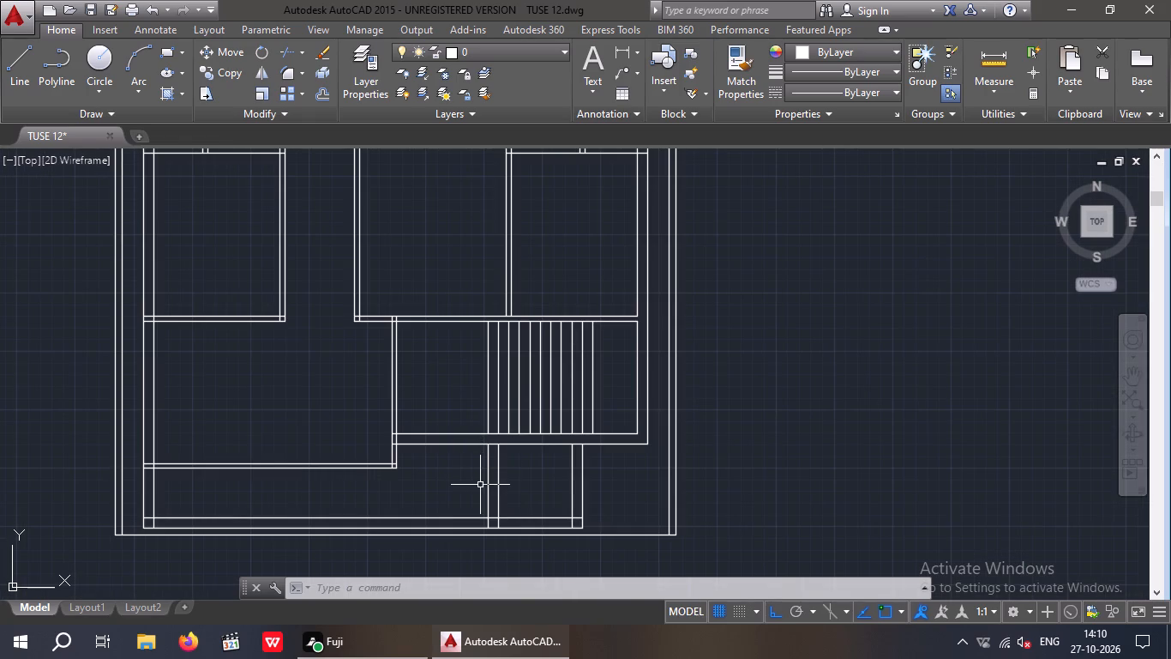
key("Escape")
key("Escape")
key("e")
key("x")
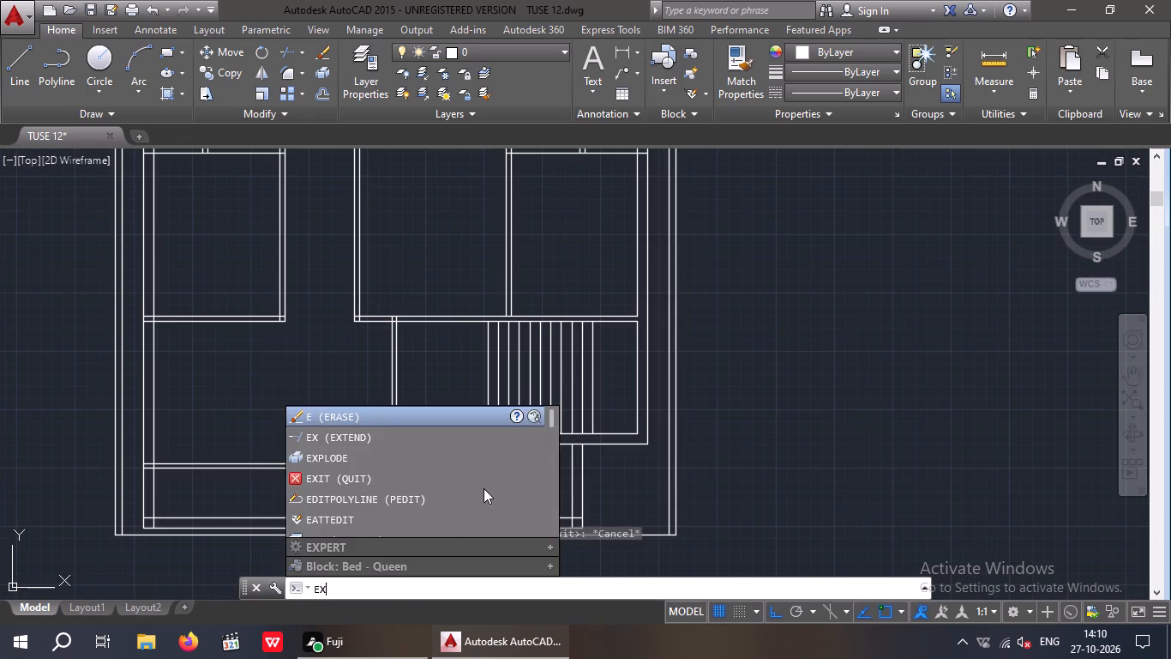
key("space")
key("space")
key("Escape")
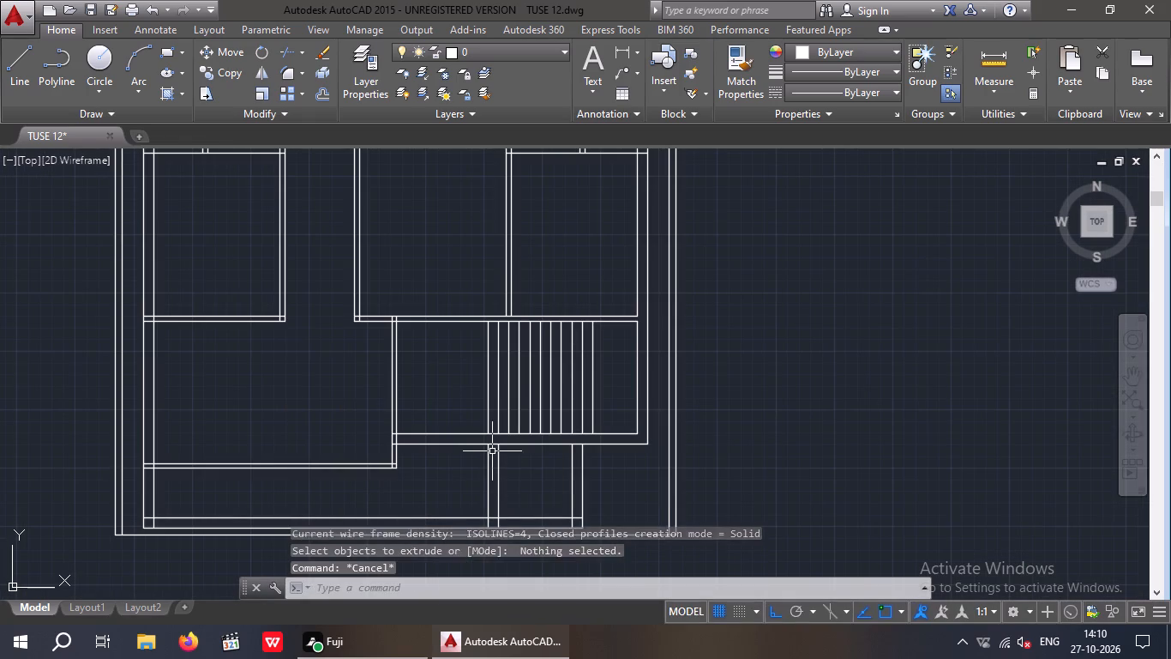
Extend the left line of the short wall below the stair up across the horizontal 9" wall to meet the stair's left edge.
key("Escape")
key("Escape")
key("e")
key("x")
key("space")
key("space")
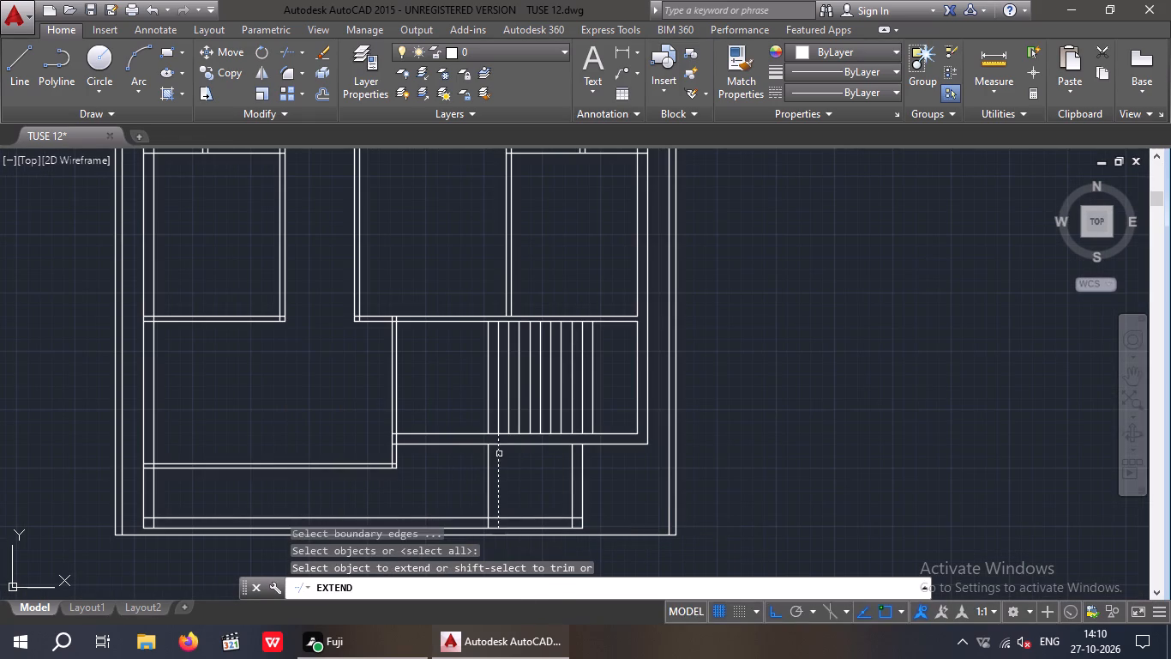
scroll(489, 461, "up", 2)
left_click(480, 456)
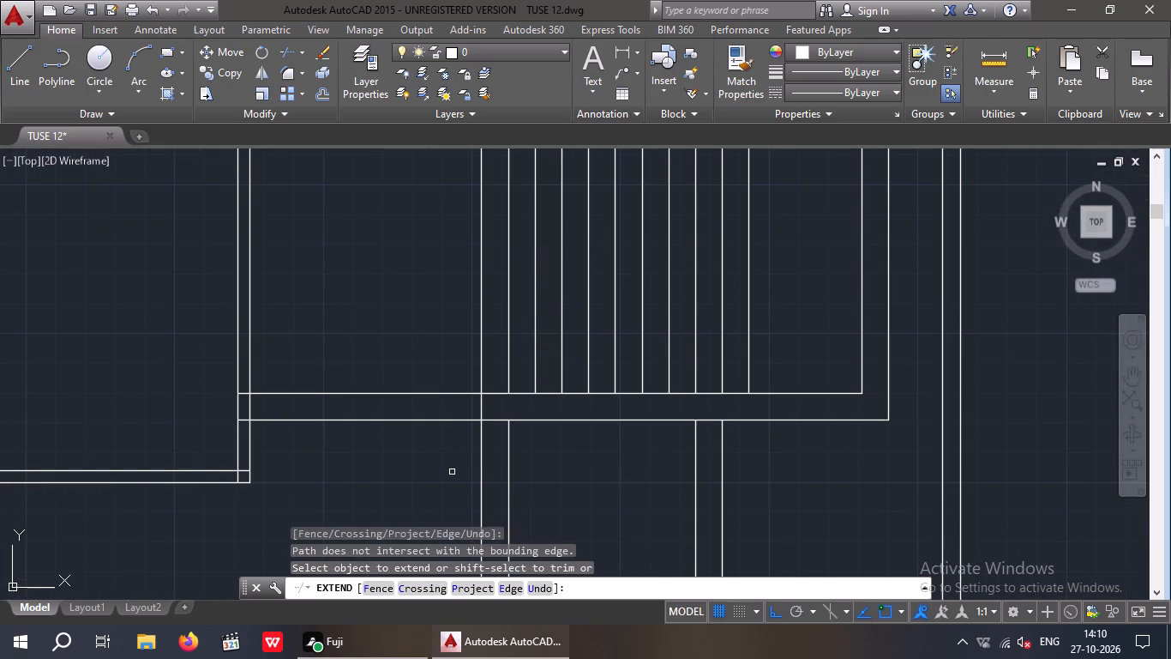
key("Escape")
key("Escape")
key("Escape")
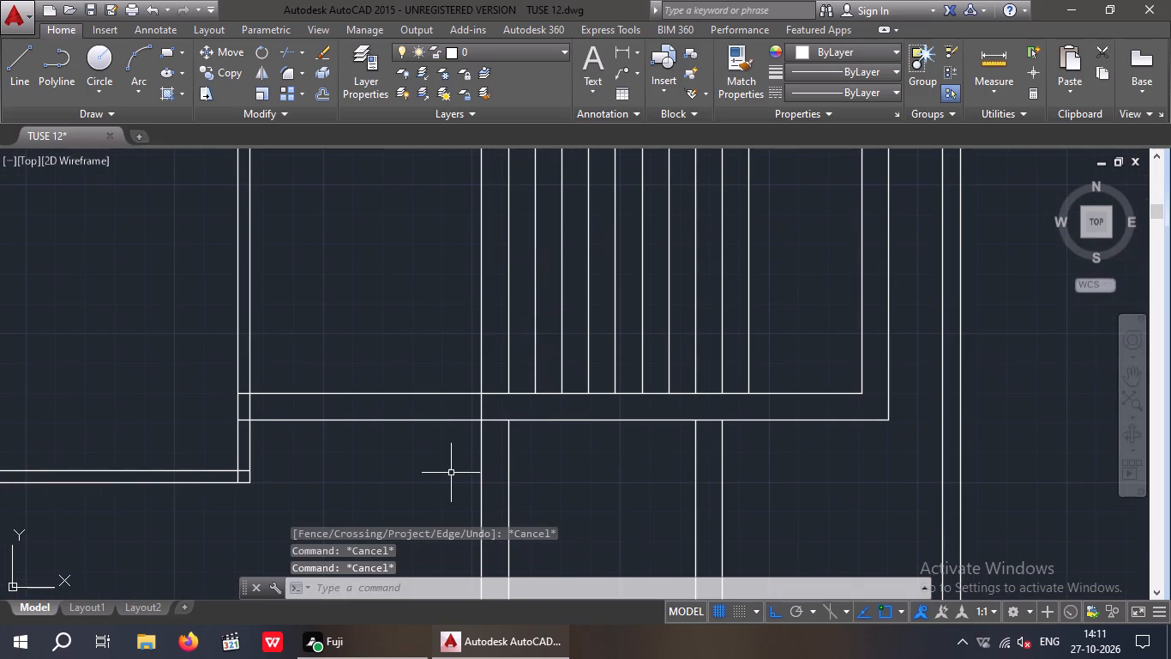
Trim the horizontal 9" wall's two lines where they pass through the vertical 4" partition west of the stair.
key("t")
key("r")
key("space")
key("space")
scroll(232, 403, "up", 4)
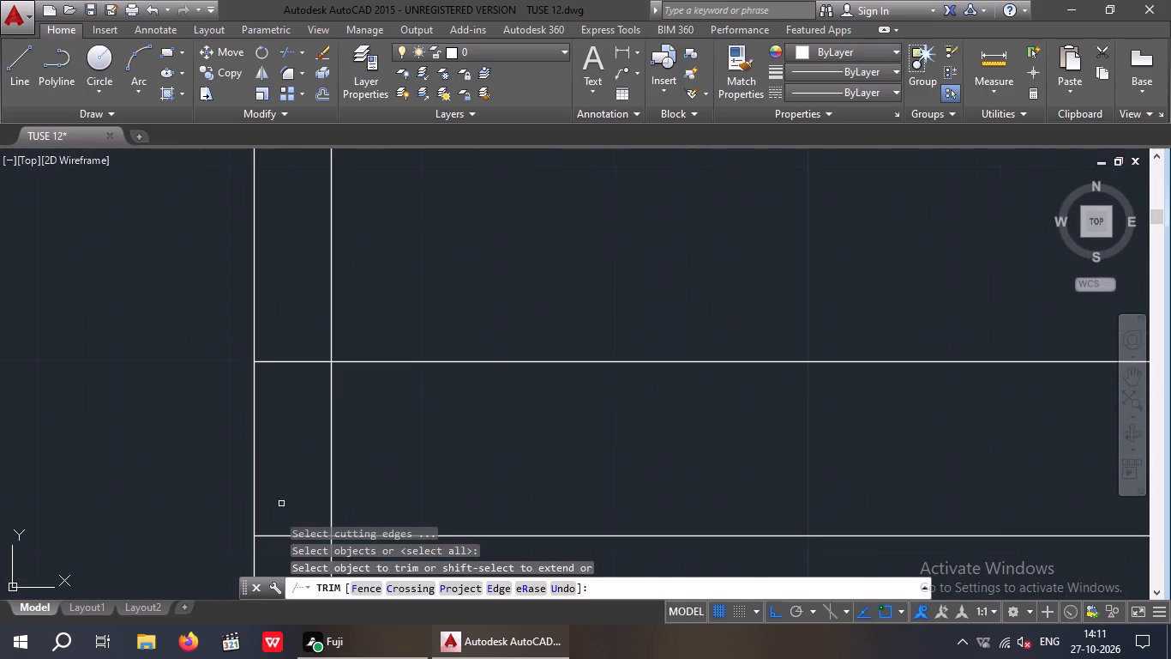
left_click_drag(279, 559, 285, 493)
left_click(287, 346)
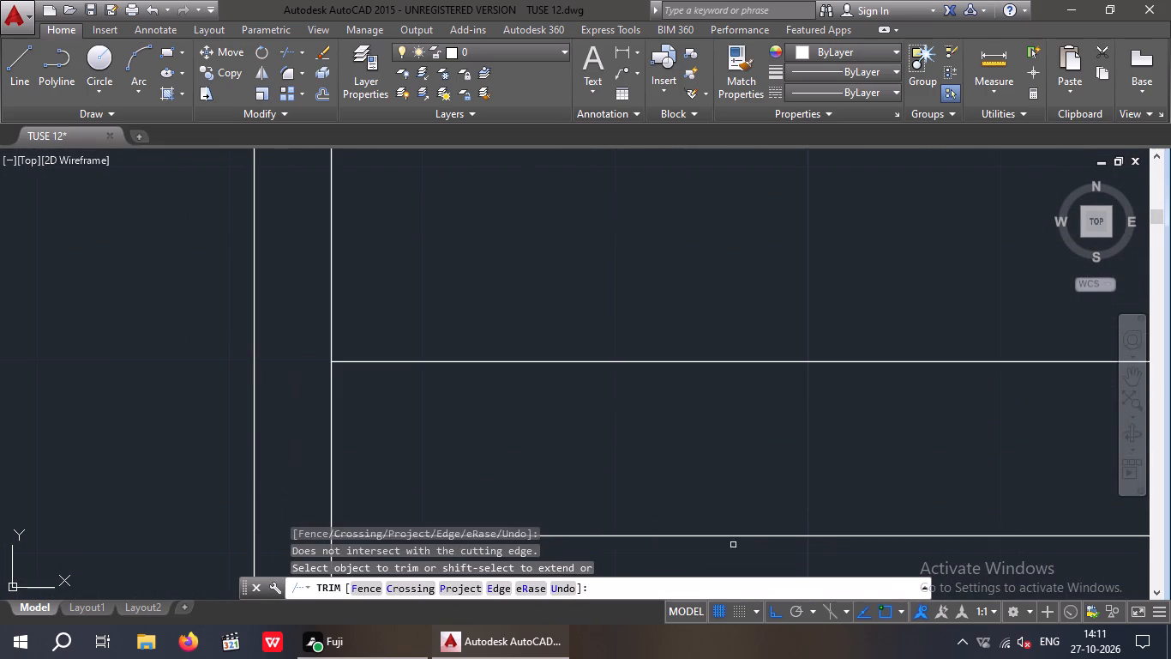
Trim away the remaining horizontal 9" wall lines between the vertical 4" partition and the stair's left edge.
scroll(722, 504, "down", 2)
left_click_drag(764, 548, 725, 455)
left_click(712, 393)
scroll(731, 454, "down", 2)
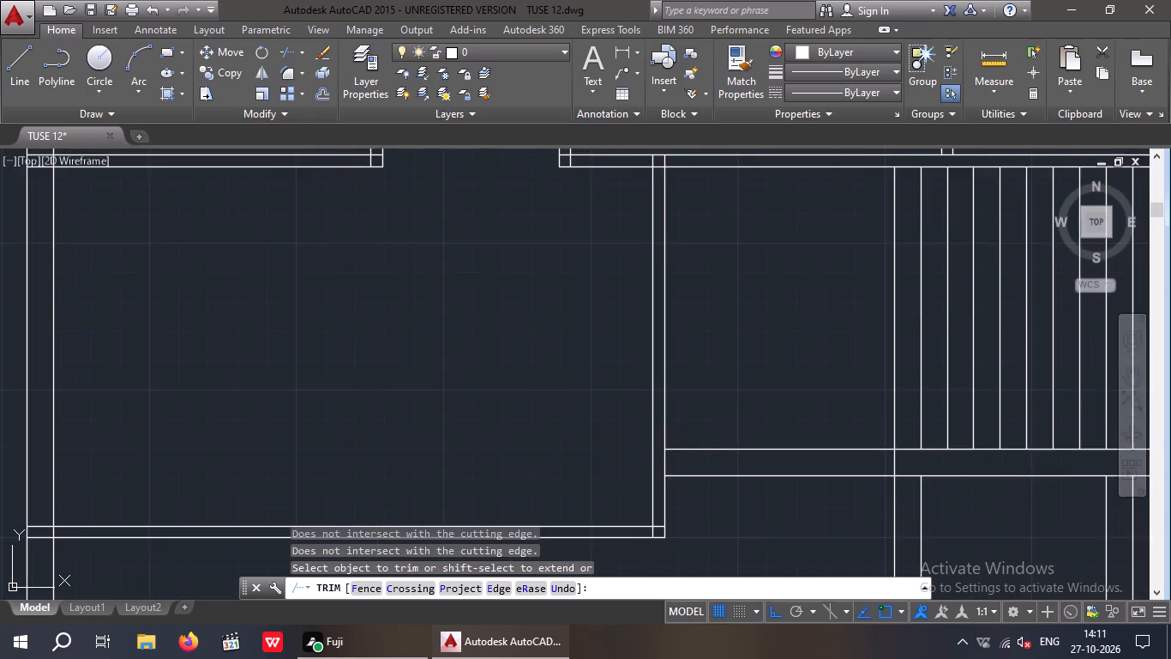
middle_click_drag(696, 440, 626, 425)
left_click_drag(736, 514, 699, 425)
left_click(673, 360)
scroll(684, 362, "down", 1)
middle_click_drag(683, 365, 618, 396)
scroll(631, 357, "down", 1)
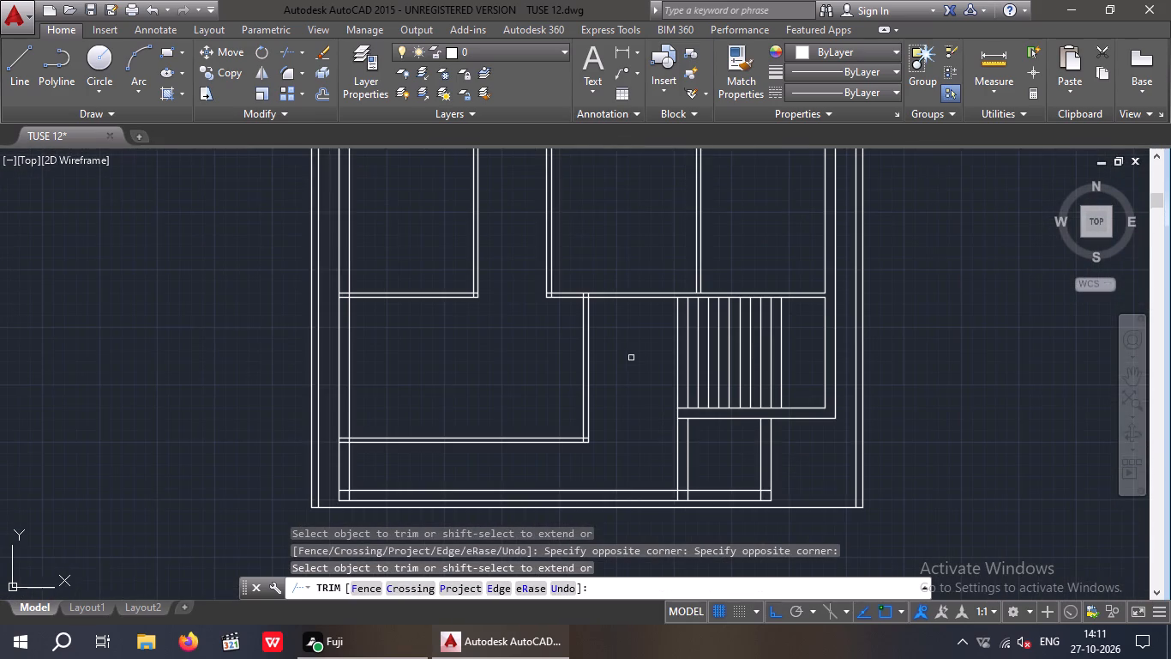
middle_click_drag(639, 417, 609, 336)
key("Escape")
key("Escape")
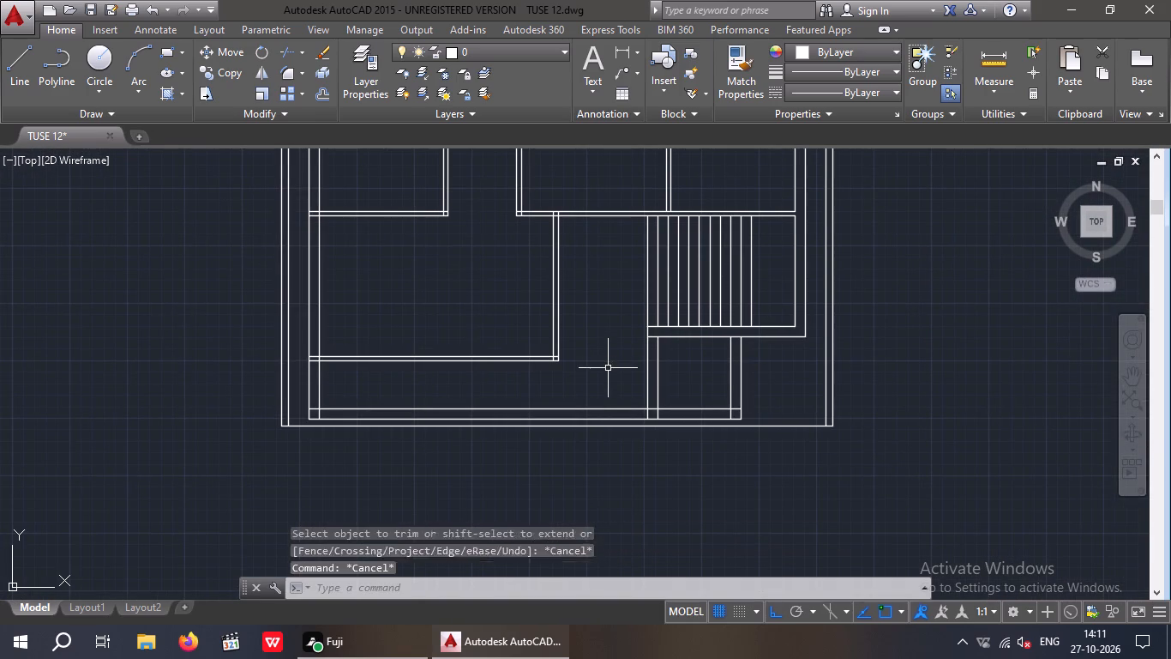
key("Escape")
key("Escape")
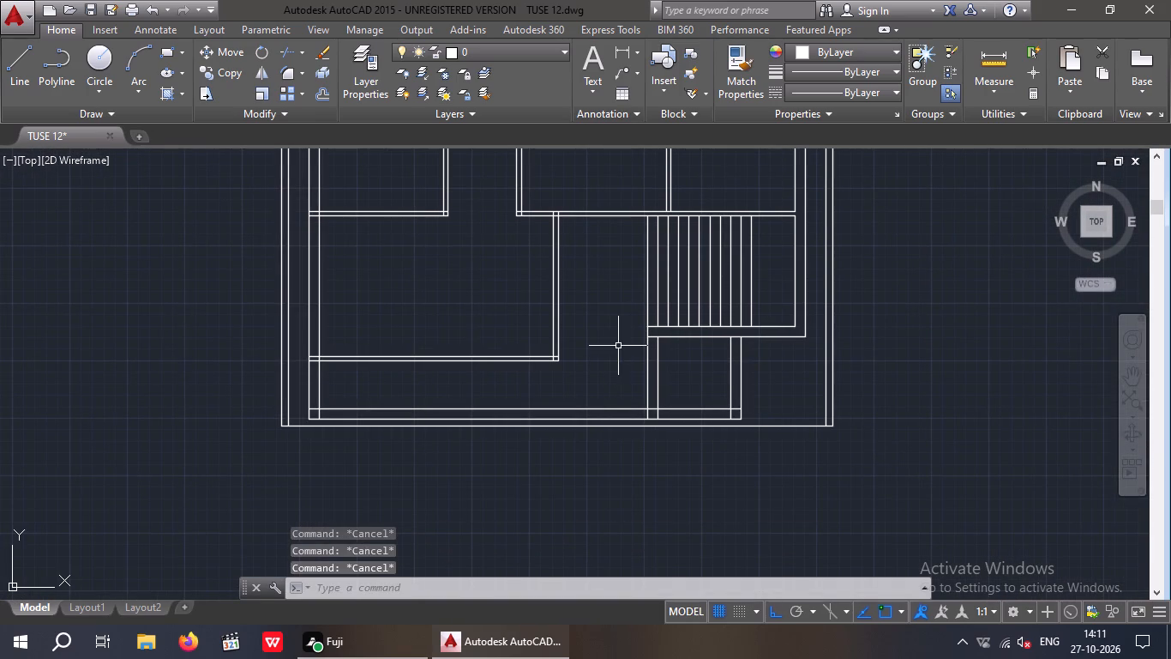
Offset the left 9" wall's inner line 1' into the middle-left room.
middle_click_drag(622, 348, 604, 456)
middle_click_drag(604, 396, 606, 472)
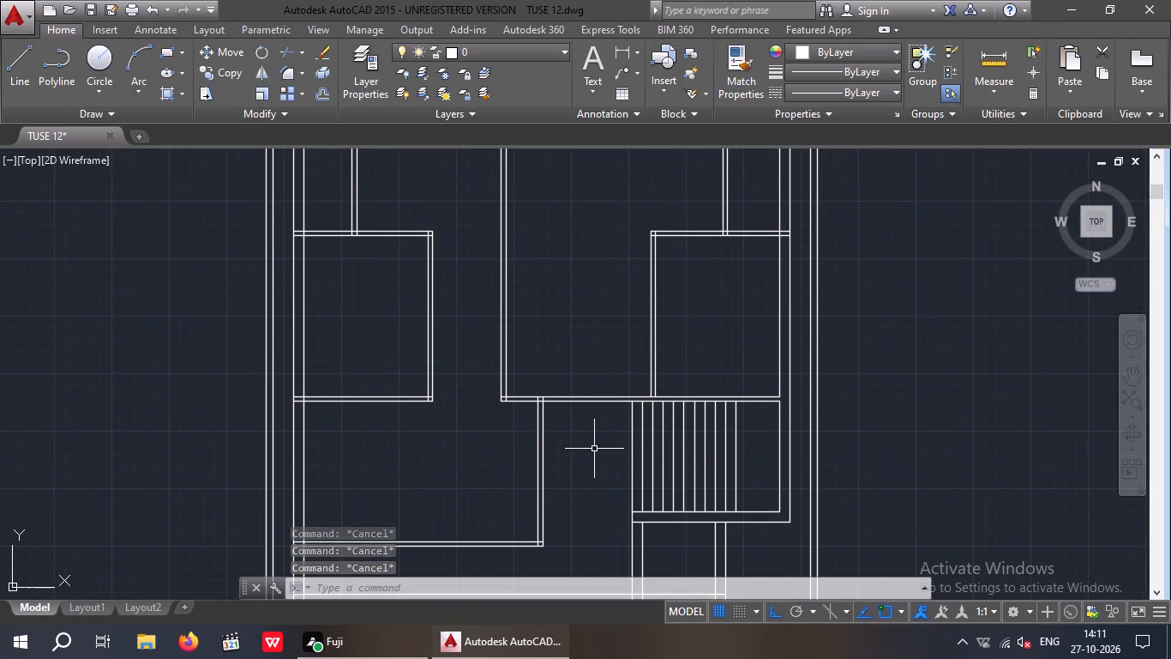
middle_click_drag(599, 481, 593, 498)
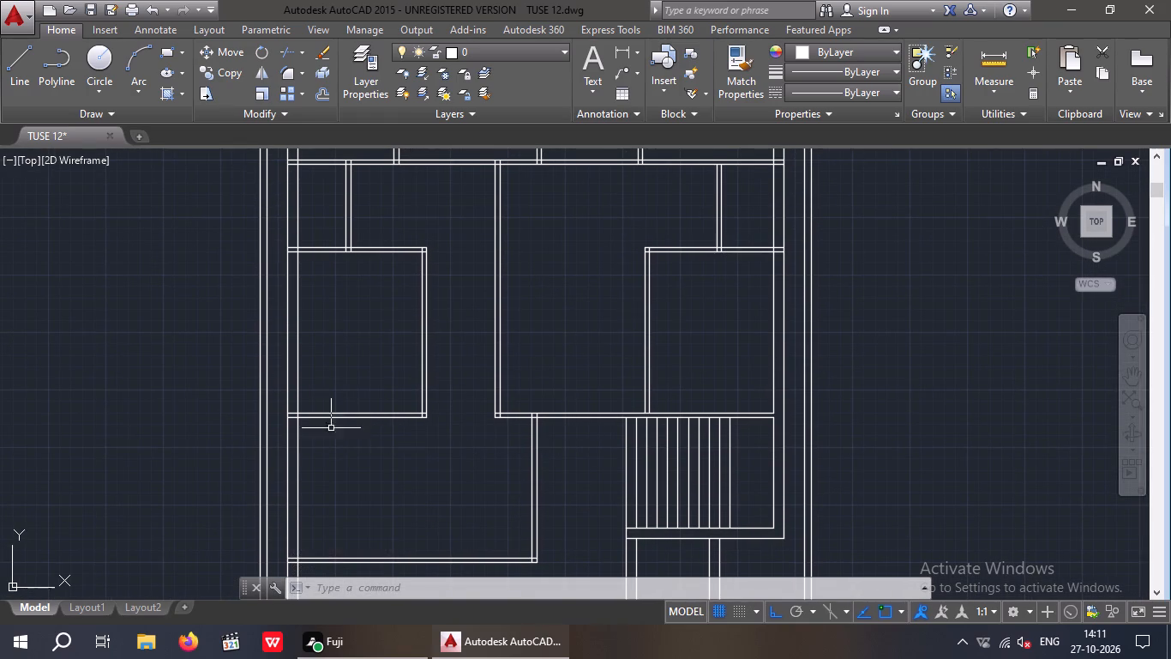
middle_click_drag(346, 438, 351, 494)
scroll(351, 494, "down", 1)
middle_click_drag(369, 472, 387, 390)
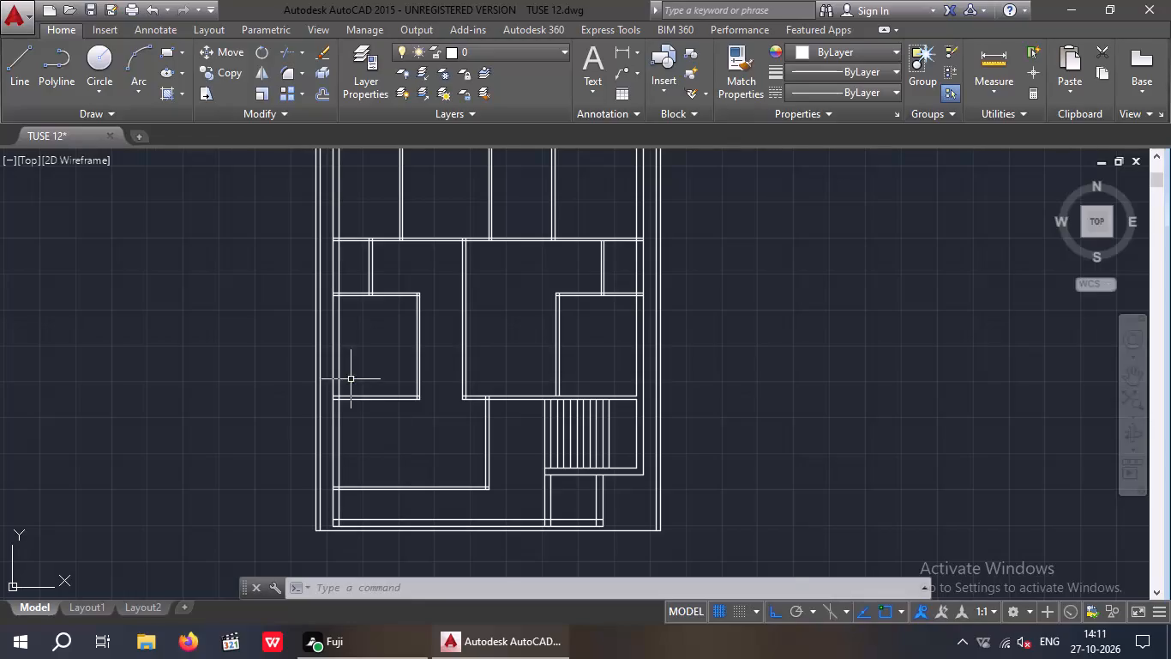
key("Escape")
key("o")
key("Return")
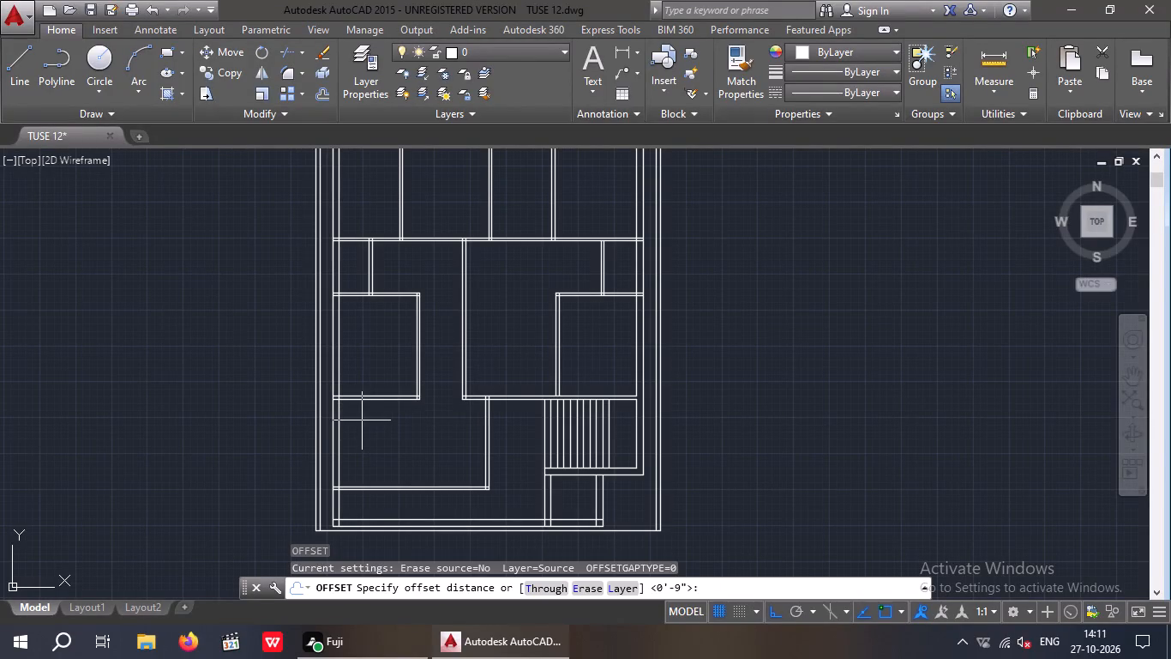
key("1")
key("apostrophe")
key("Return")
scroll(341, 371, "up", 3)
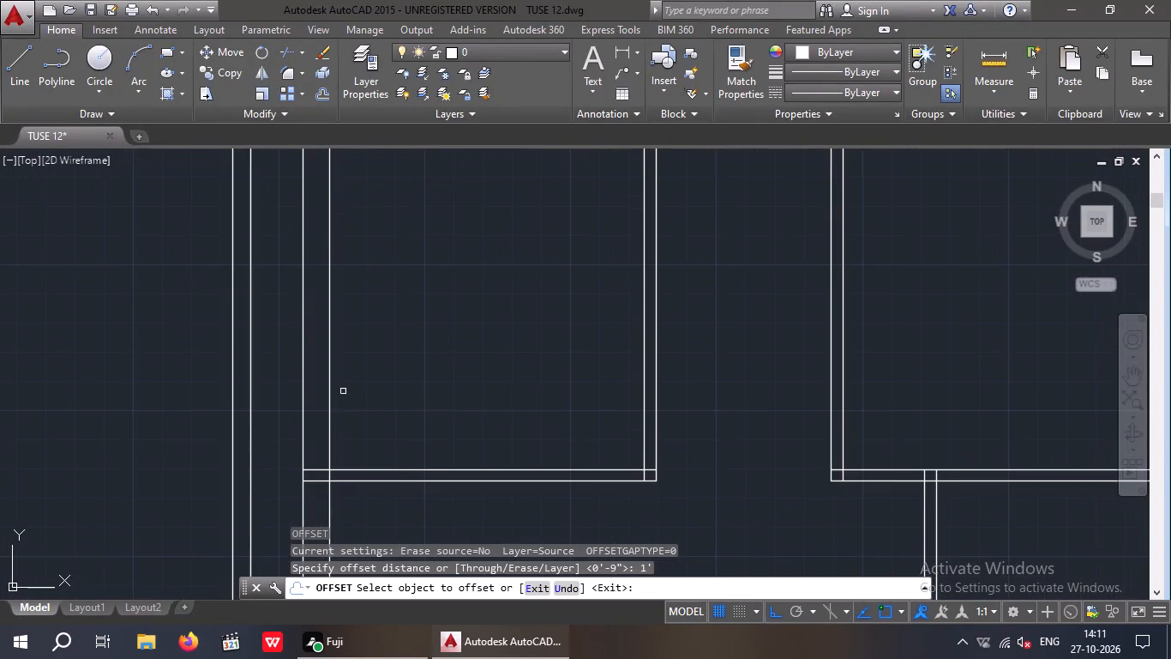
left_click_drag(327, 413, 356, 411)
left_click(409, 410)
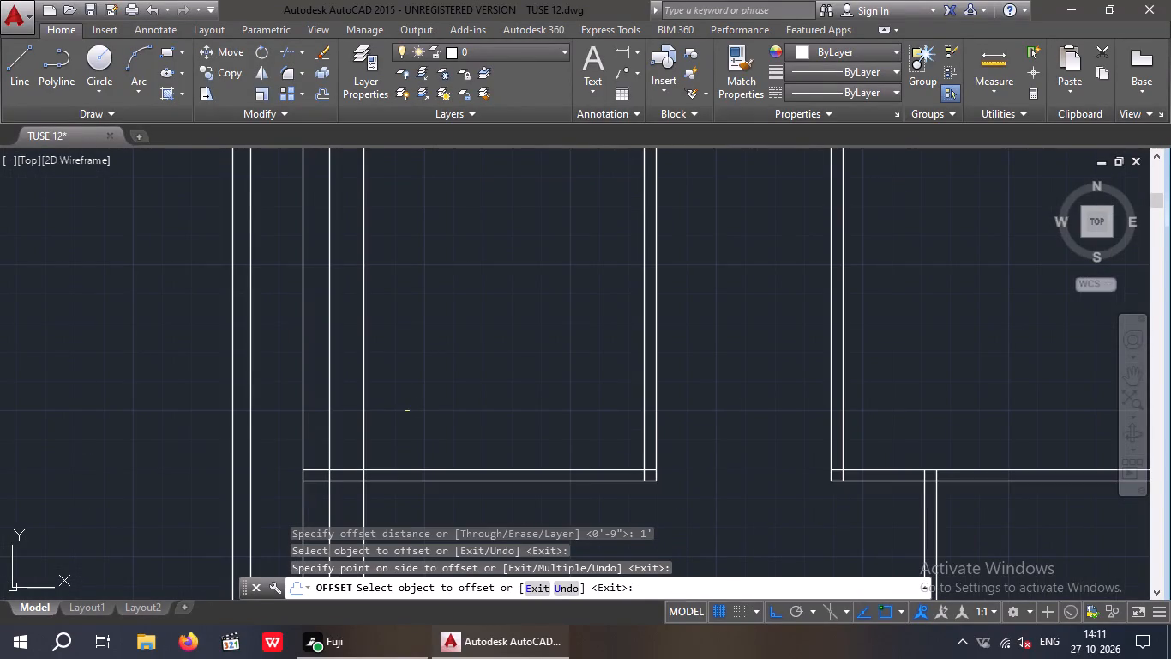
key("Escape")
key("Escape")
Trim the 1' offset line above and below the middle-left room's bottom partition, leaving only a jamb line across it.
key("t")
type("R")
key("space")
key("space")
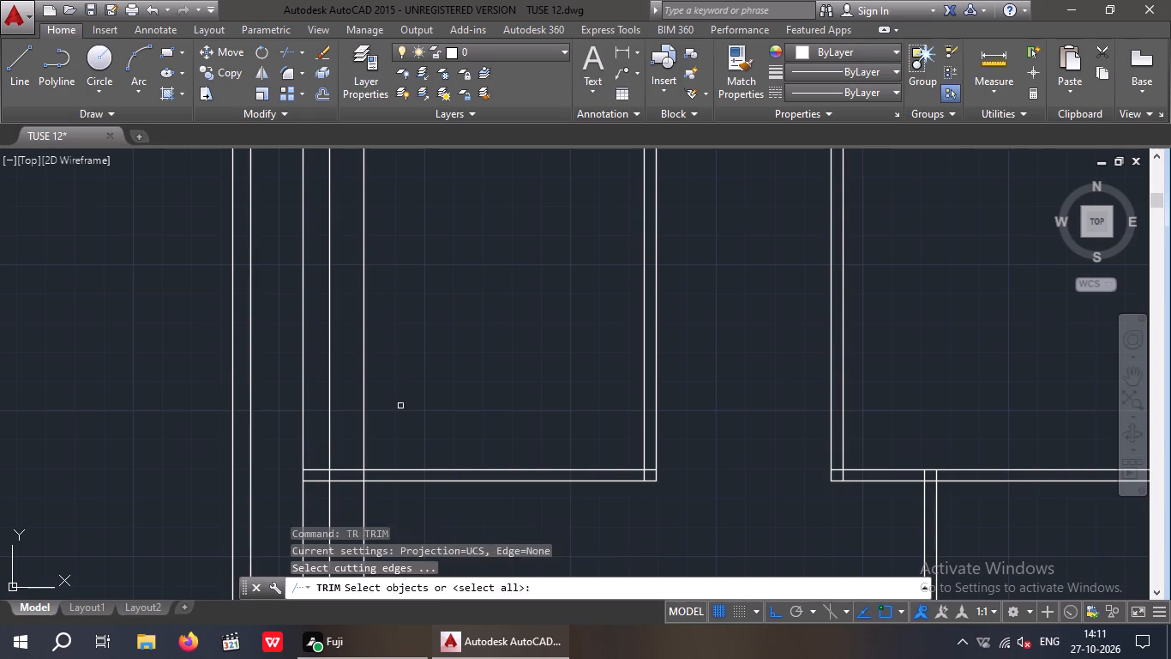
left_click_drag(407, 375, 345, 420)
left_click(345, 420)
left_click_drag(384, 496, 363, 500)
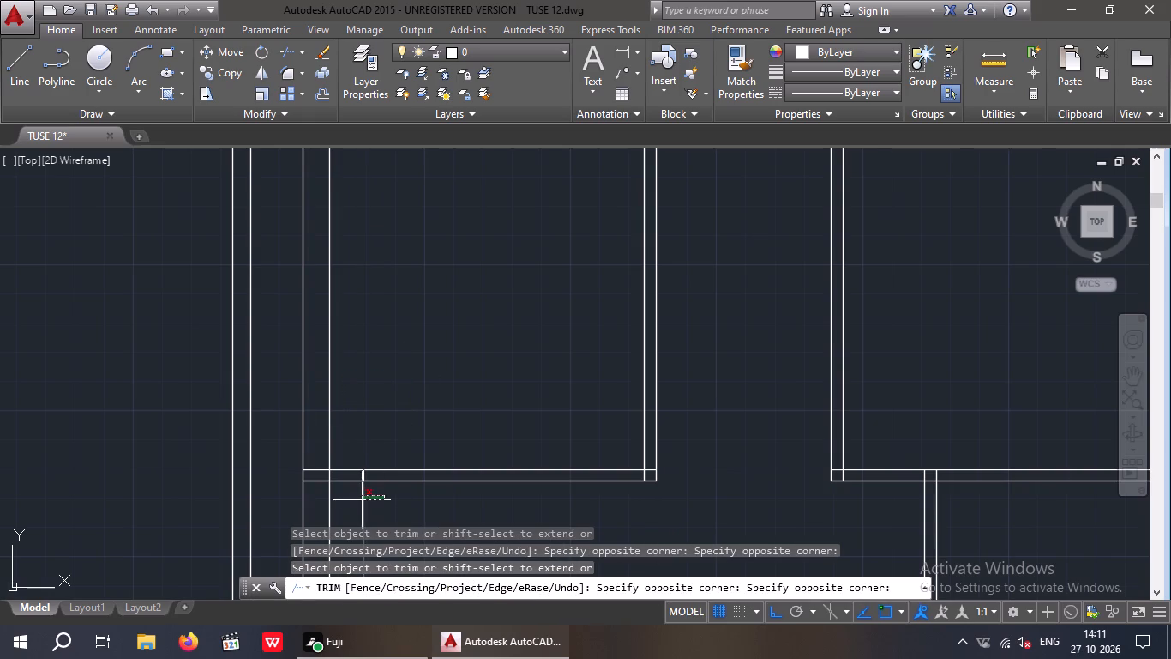
left_click(362, 500)
key("Escape")
key("Escape")
key("Escape")
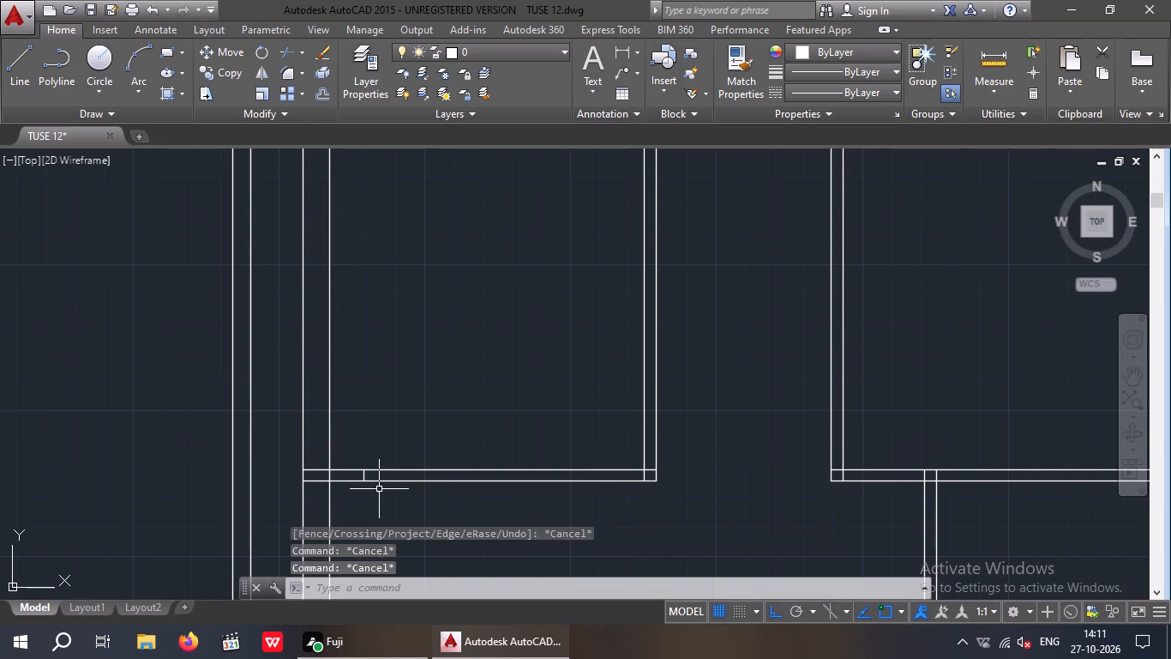
middle_click_drag(386, 479, 380, 430)
scroll(393, 441, "down", 2)
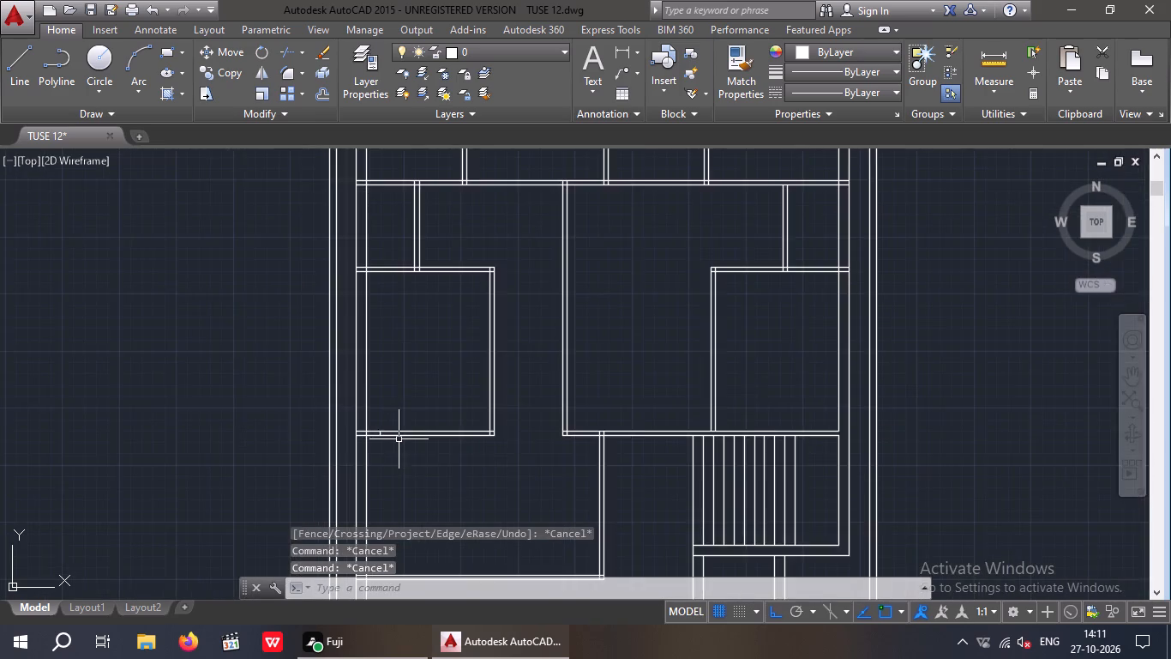
Offset the jamb line in the middle-left room's bottom partition 3' to the right for the opening's other side.
scroll(399, 439, "up", 2)
key("Escape")
key("Escape")
key("Escape")
key("o")
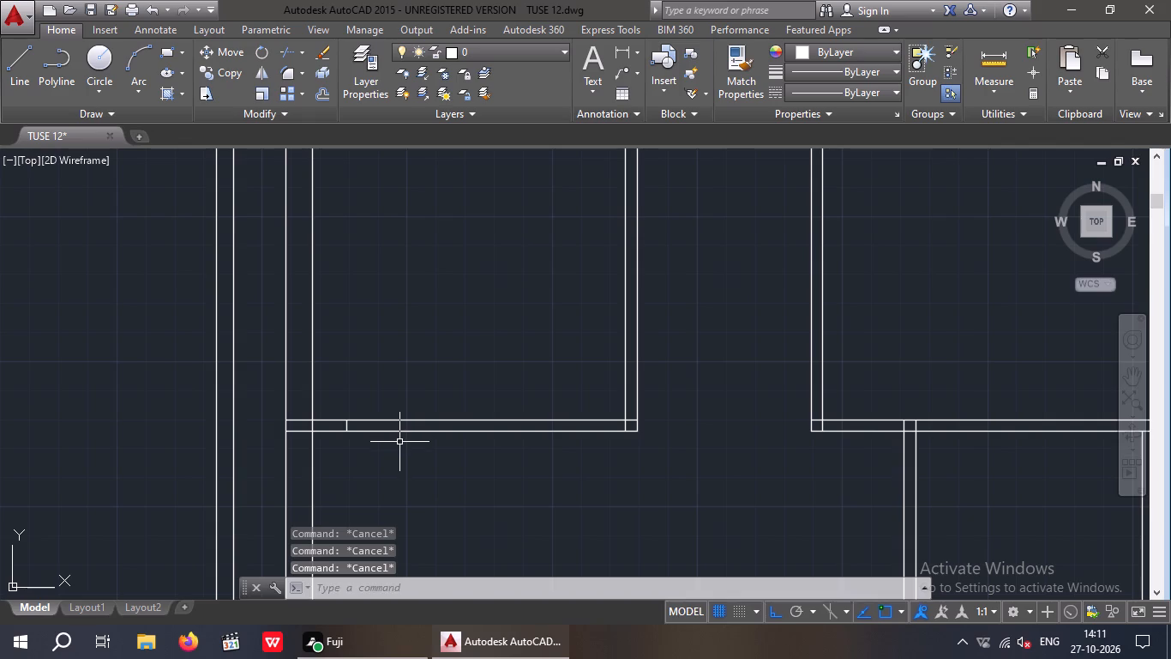
key("Return")
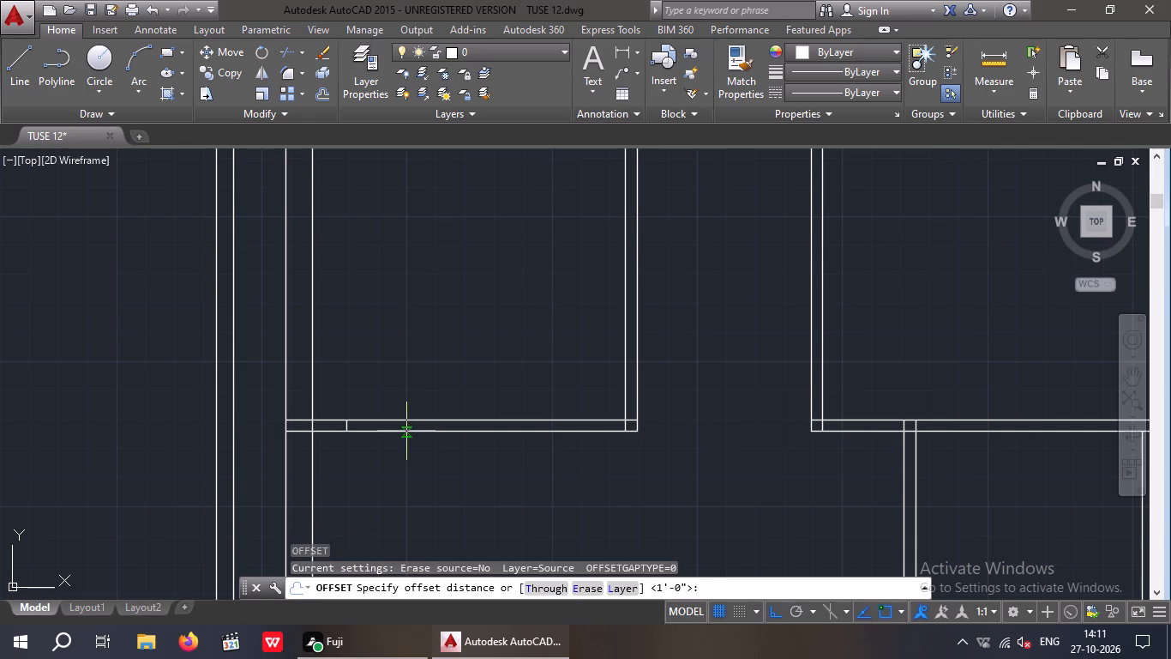
key("3")
key("apostrophe")
key("Return")
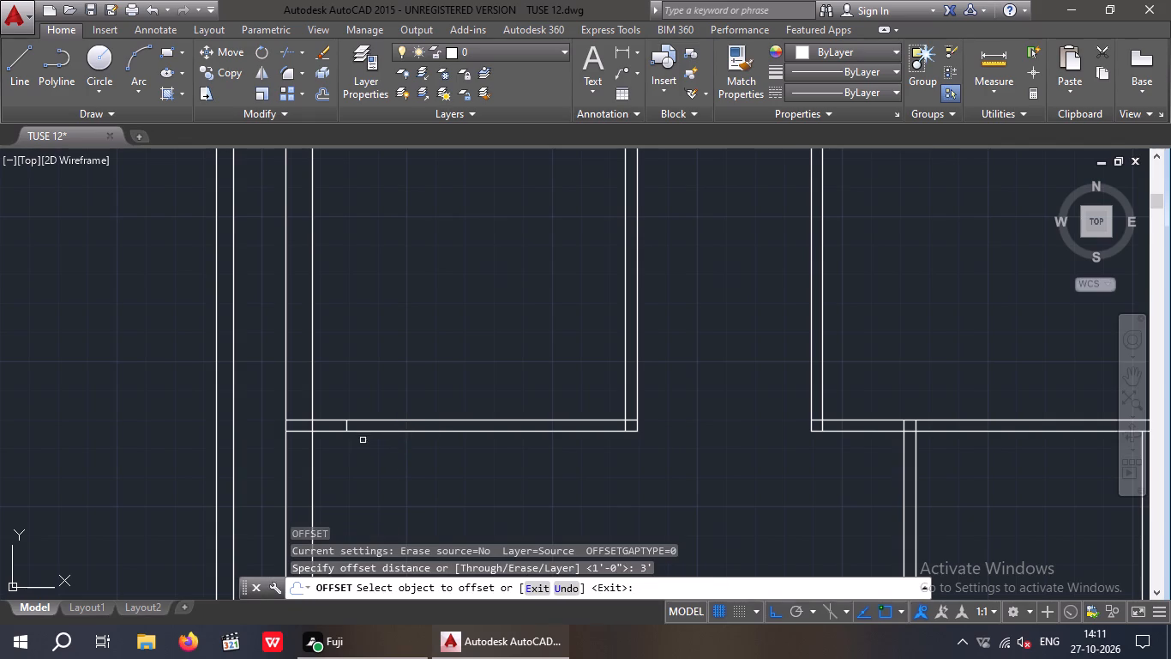
scroll(352, 441, "up", 4)
left_click_drag(313, 375, 321, 374)
scroll(408, 370, "down", 1)
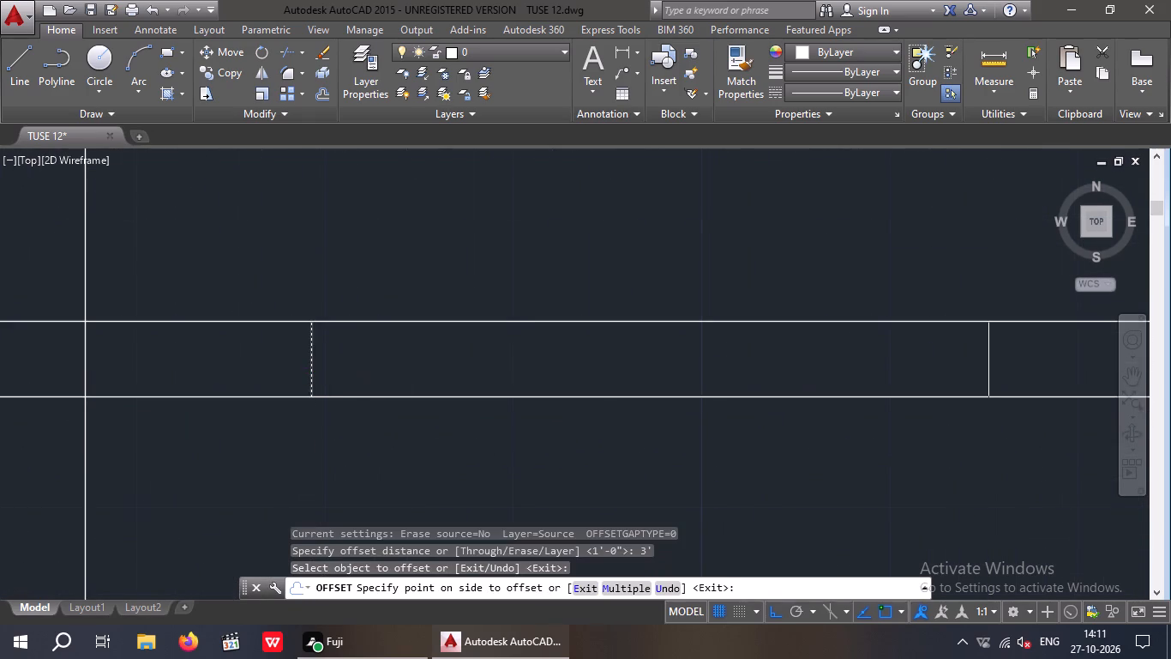
left_click(427, 370)
key("Escape")
key("Escape")
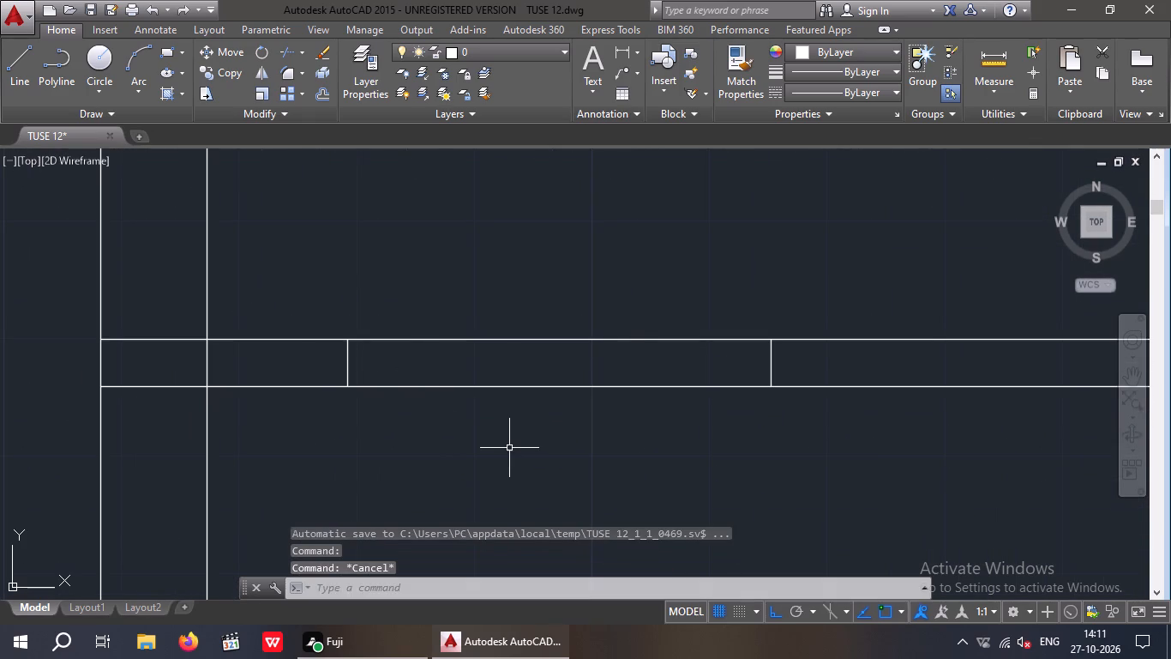
Trim the bottom partition's two lines between the jamb lines to cut a 3' door opening into the middle-left room.
key("t")
key("r")
key("space")
key("space")
left_click_drag(661, 472, 573, 283)
left_click_drag(571, 221, 568, 235)
scroll(558, 269, "down", 4)
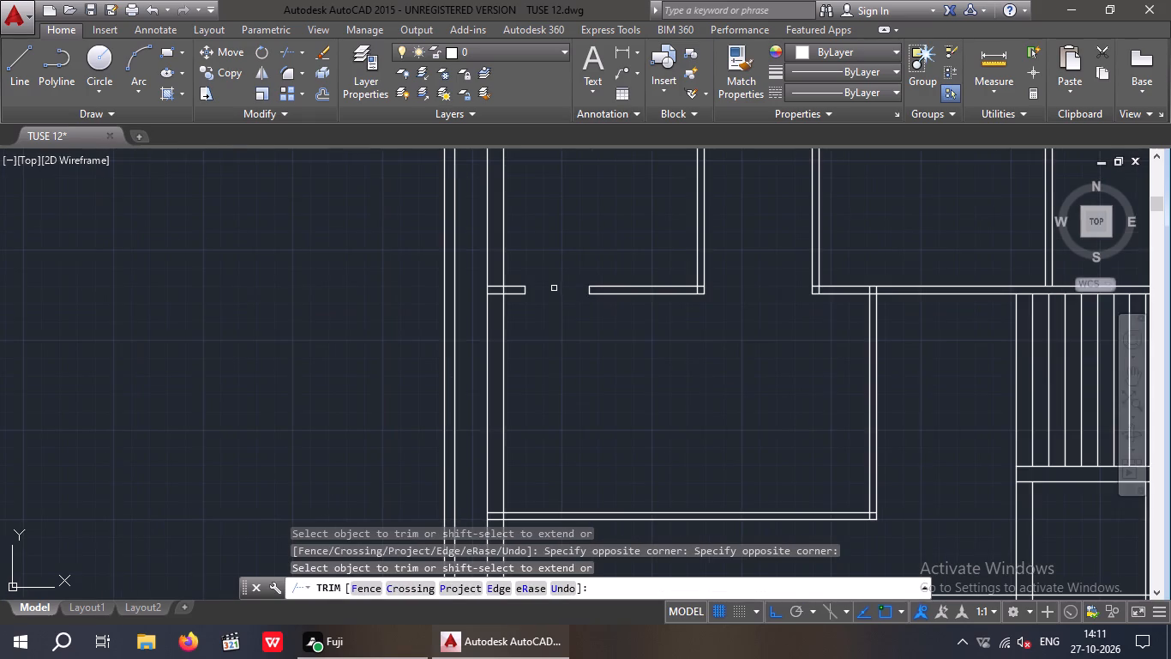
Offset the left 9" wall's inner line 9" inward at the middle-left room's top partition.
middle_click_drag(564, 332, 495, 402)
scroll(507, 393, "down", 2)
middle_click_drag(515, 430, 445, 513)
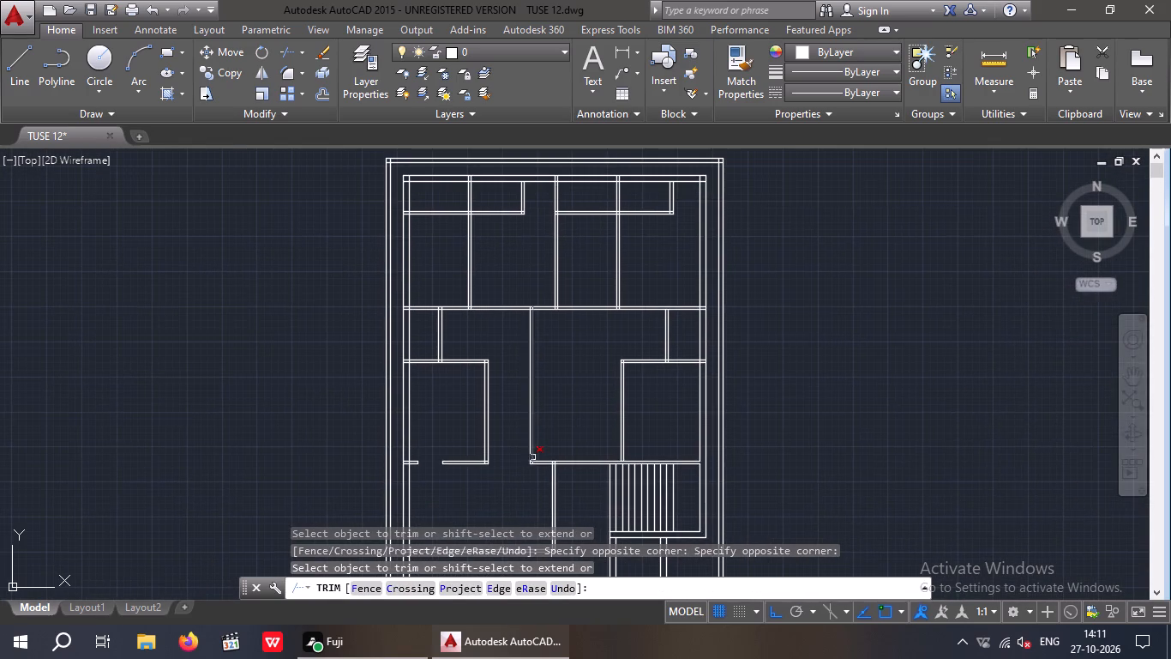
scroll(421, 371, "up", 4)
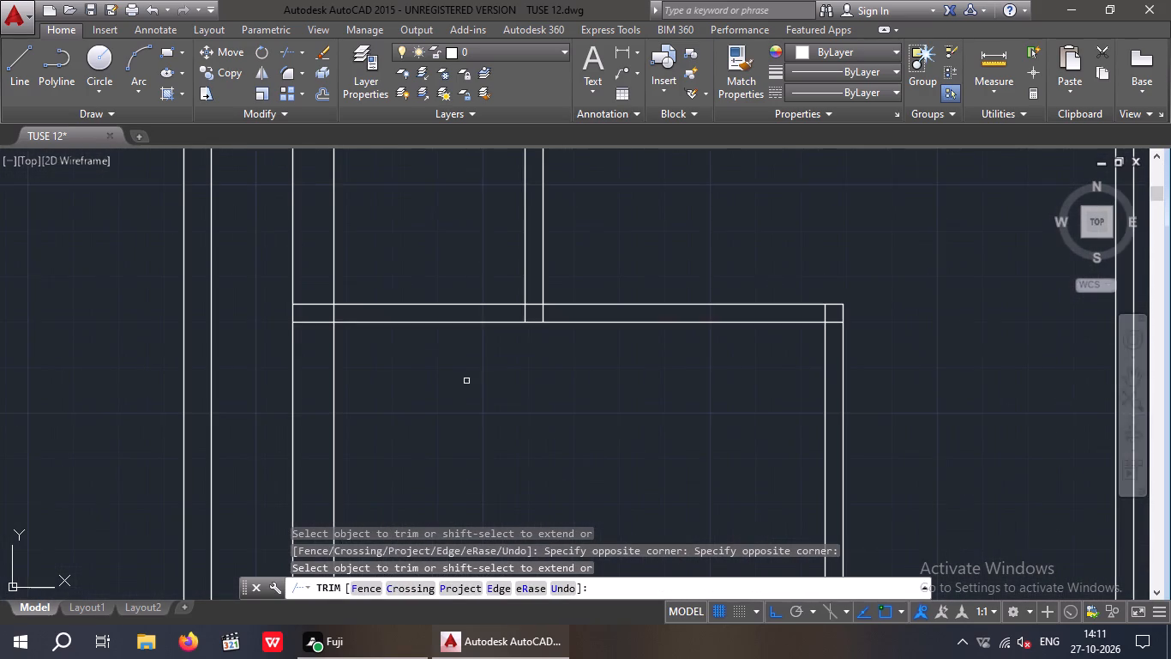
middle_click_drag(463, 418, 427, 487)
key("Escape")
key("Escape")
key("o")
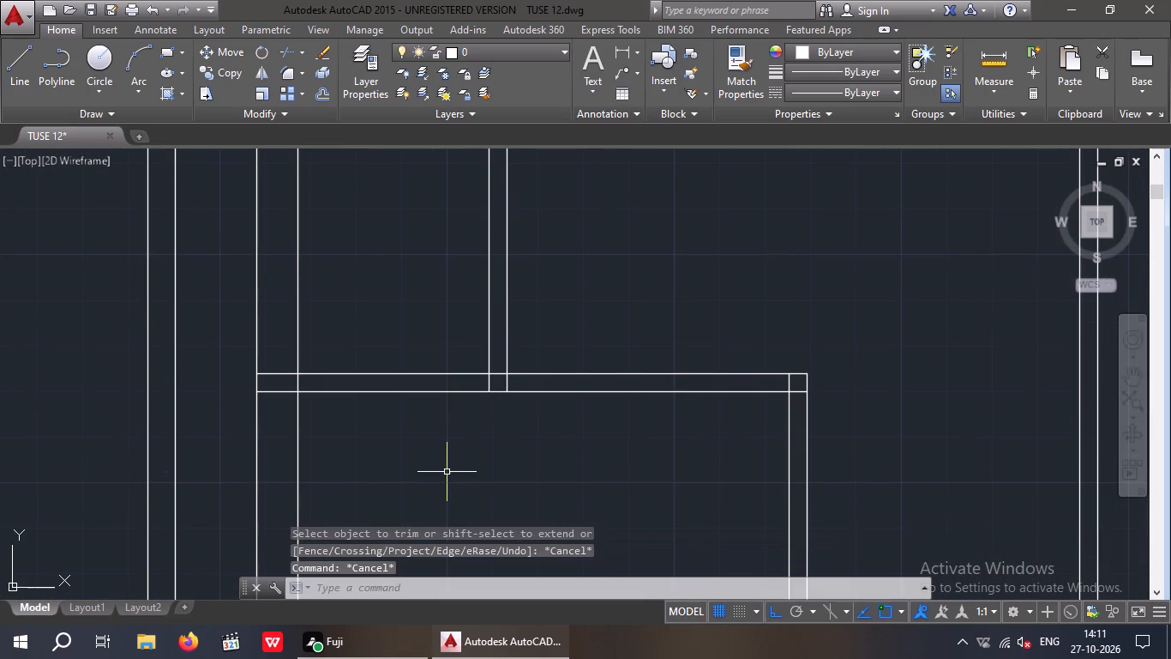
key("Return")
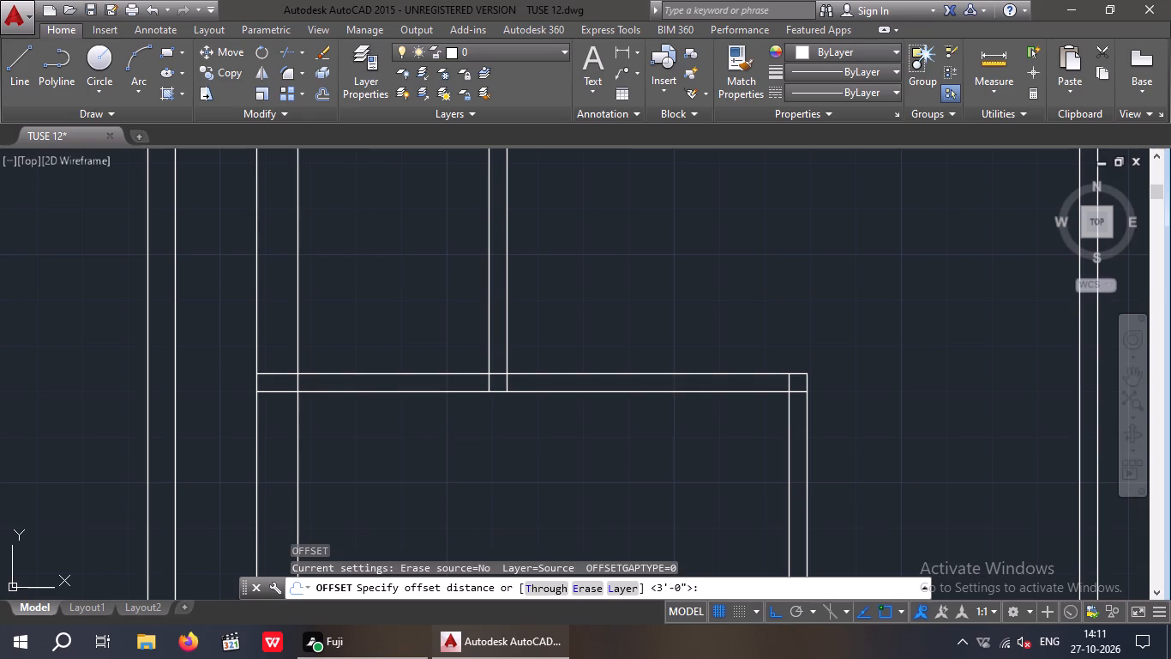
key("9")
key("shift+quotedbl")
key("Return")
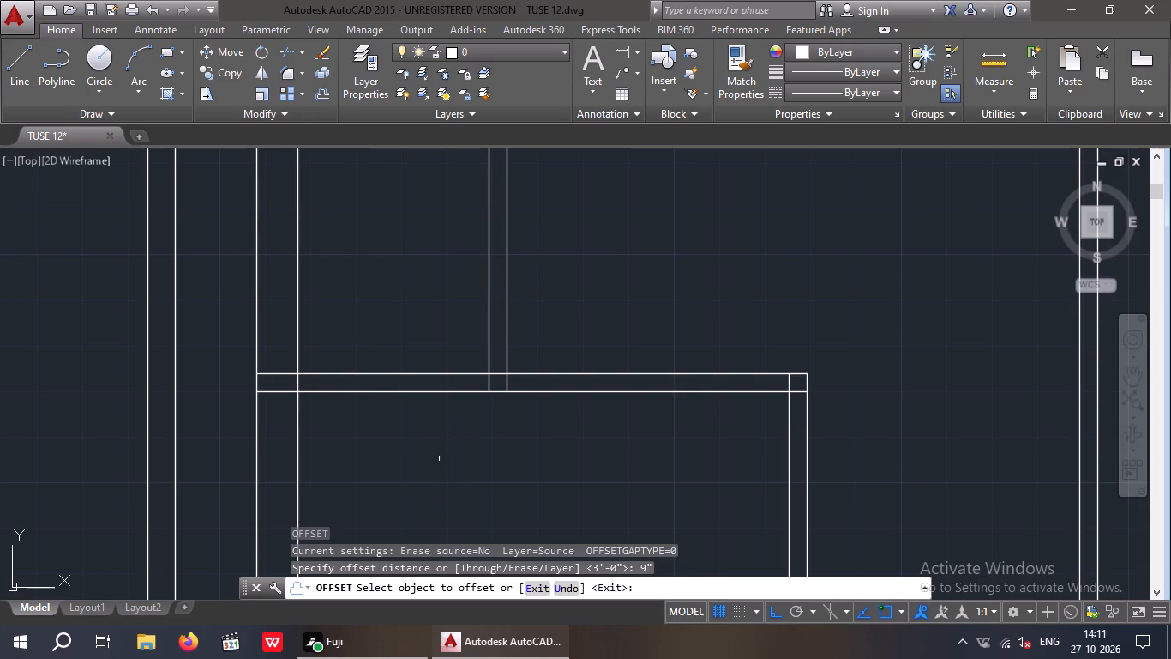
left_click_drag(297, 345, 319, 346)
left_click(361, 344)
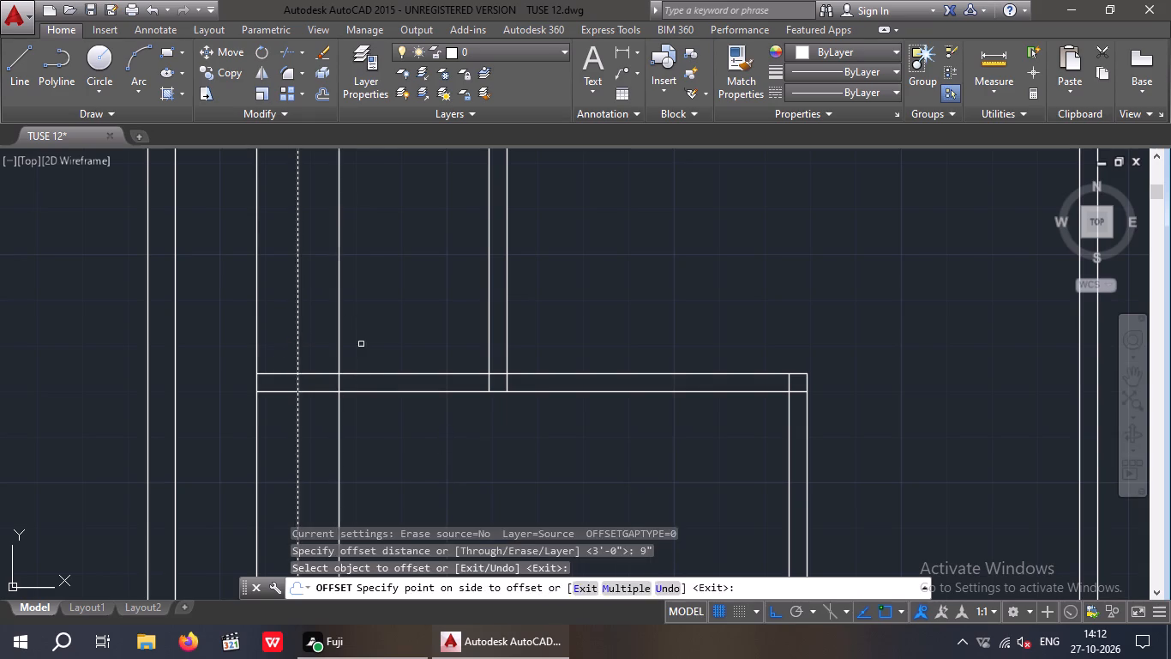
key("Escape")
key("Escape")
Trim the 9" offset line above and below the middle-left room's top partition, leaving only a jamb line across it.
key("t")
key("r")
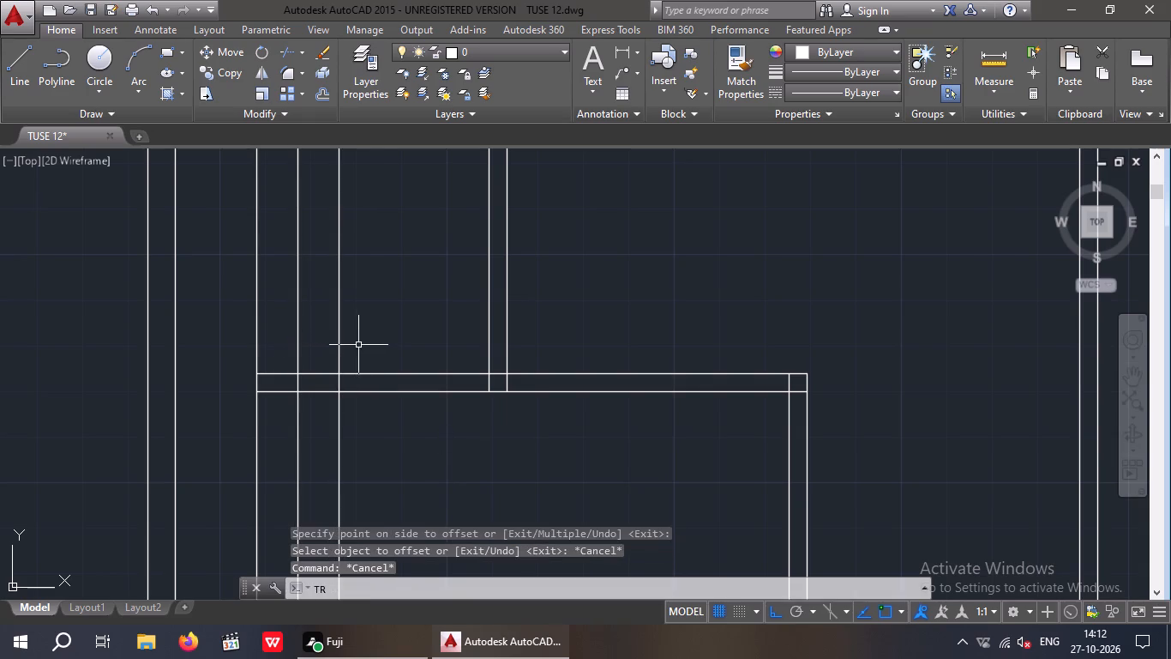
key("space")
key("space")
left_click_drag(382, 301, 333, 331)
left_click(326, 334)
left_click_drag(369, 416, 312, 468)
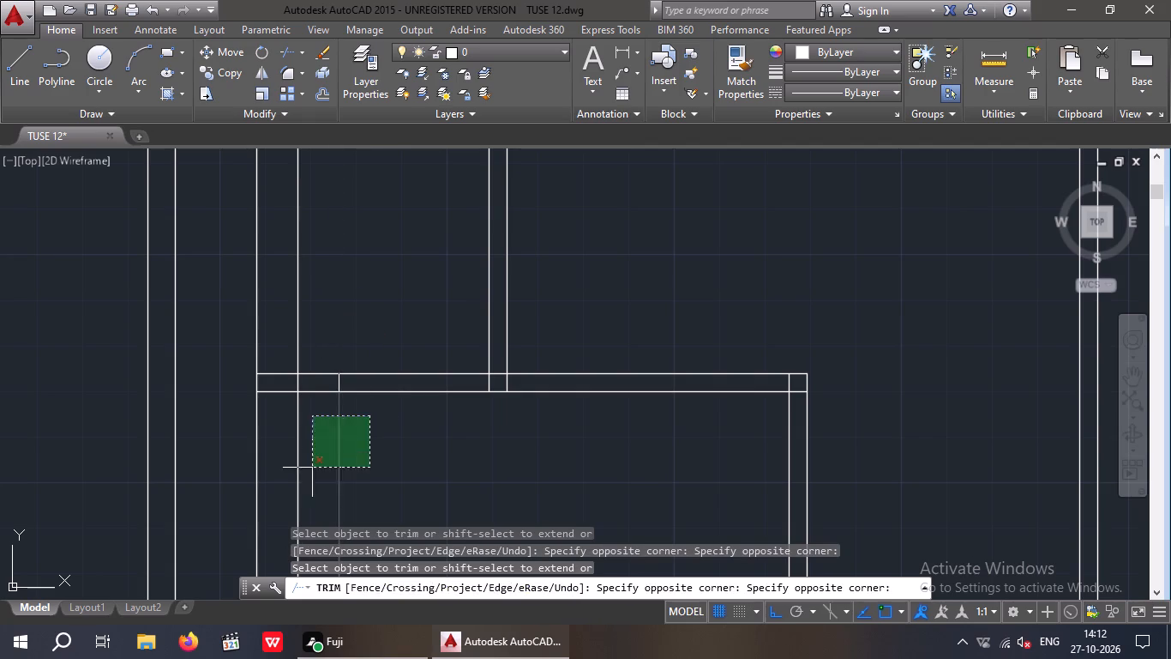
left_click(312, 468)
key("Escape")
key("Escape")
key("Escape")
Offset the jamb line in the middle-left room's top partition 2' to the right for the opening's other side.
key("o")
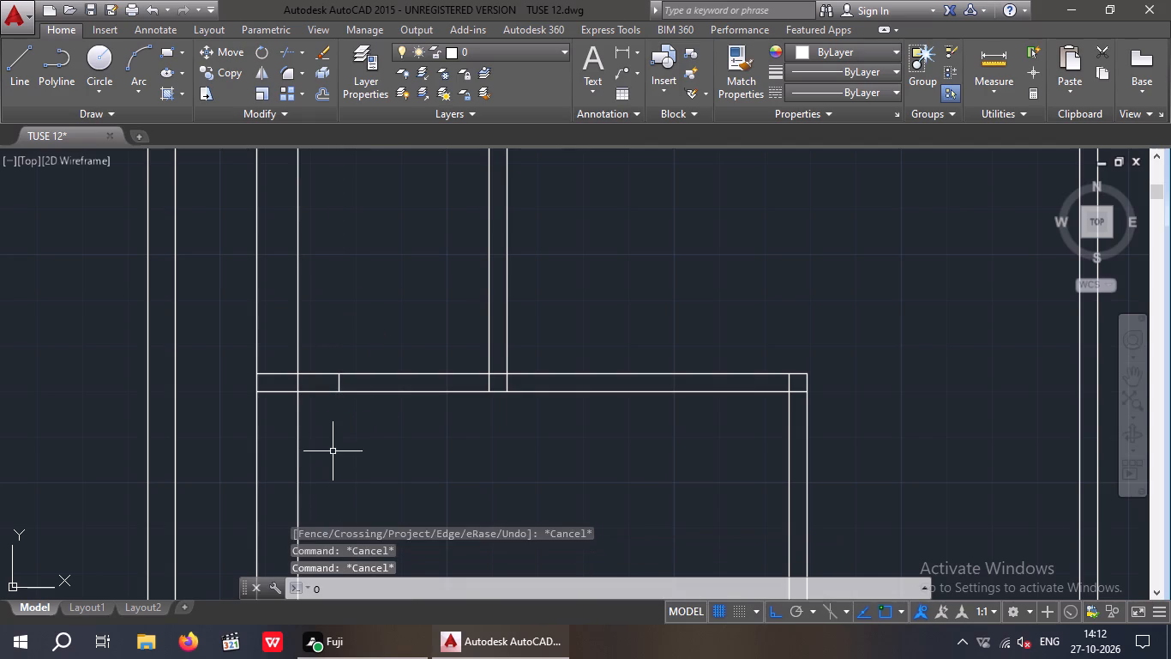
key("Return")
key("2")
key("apostrophe")
key("Return")
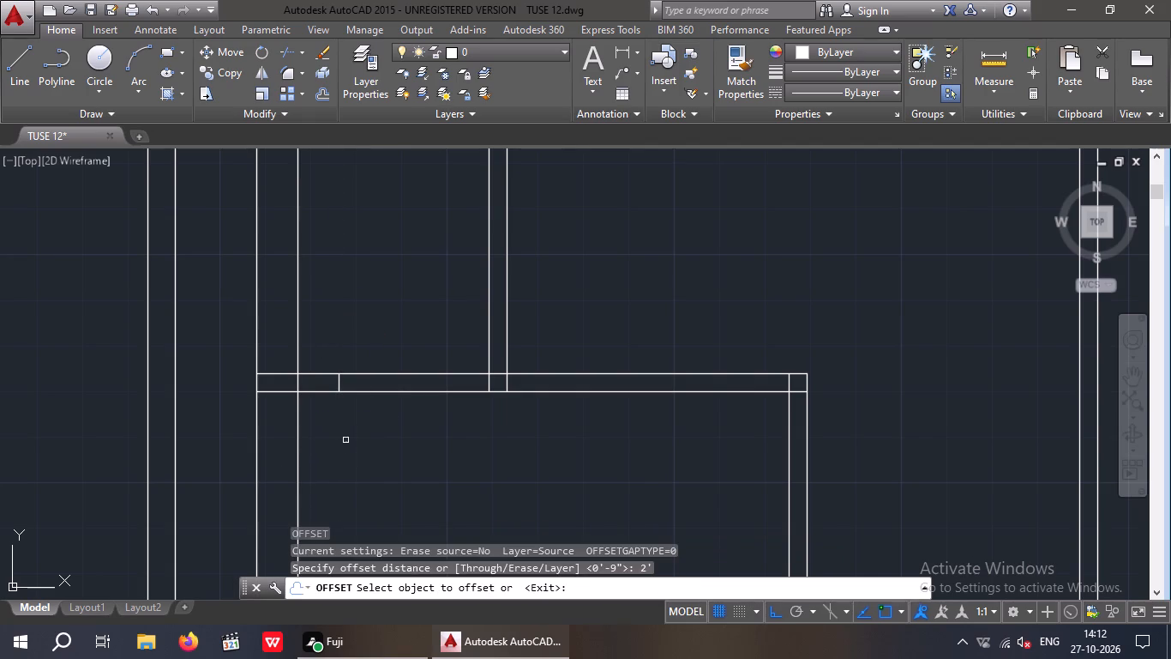
scroll(339, 383, "up", 4)
left_click(318, 395)
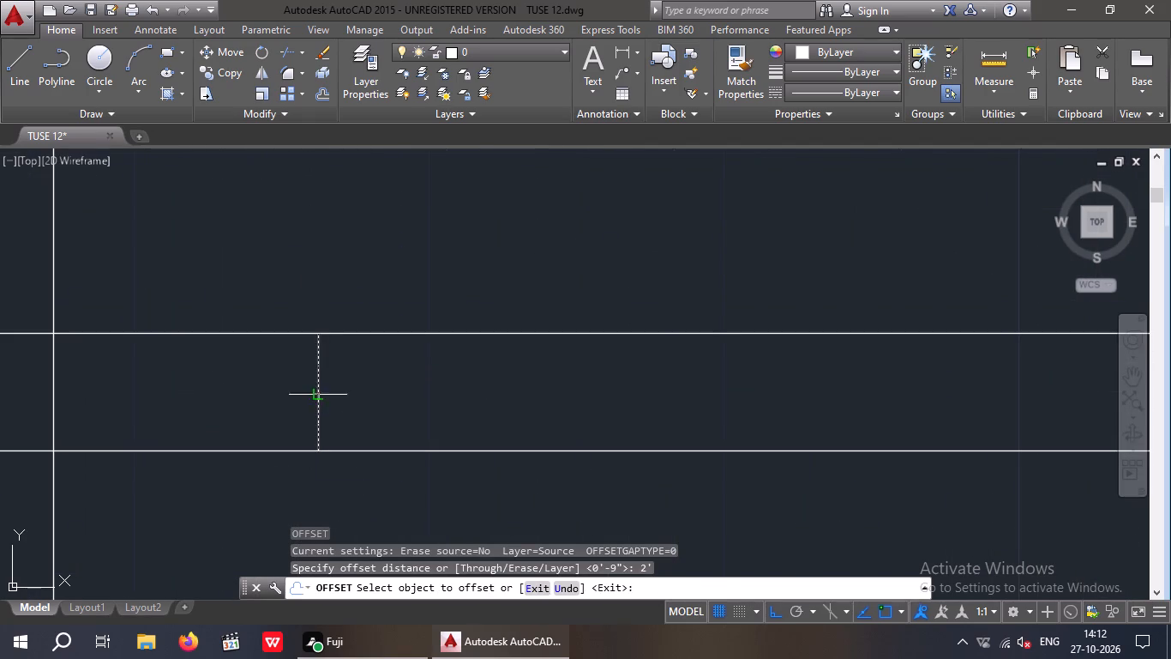
scroll(365, 388, "down", 3)
left_click(396, 388)
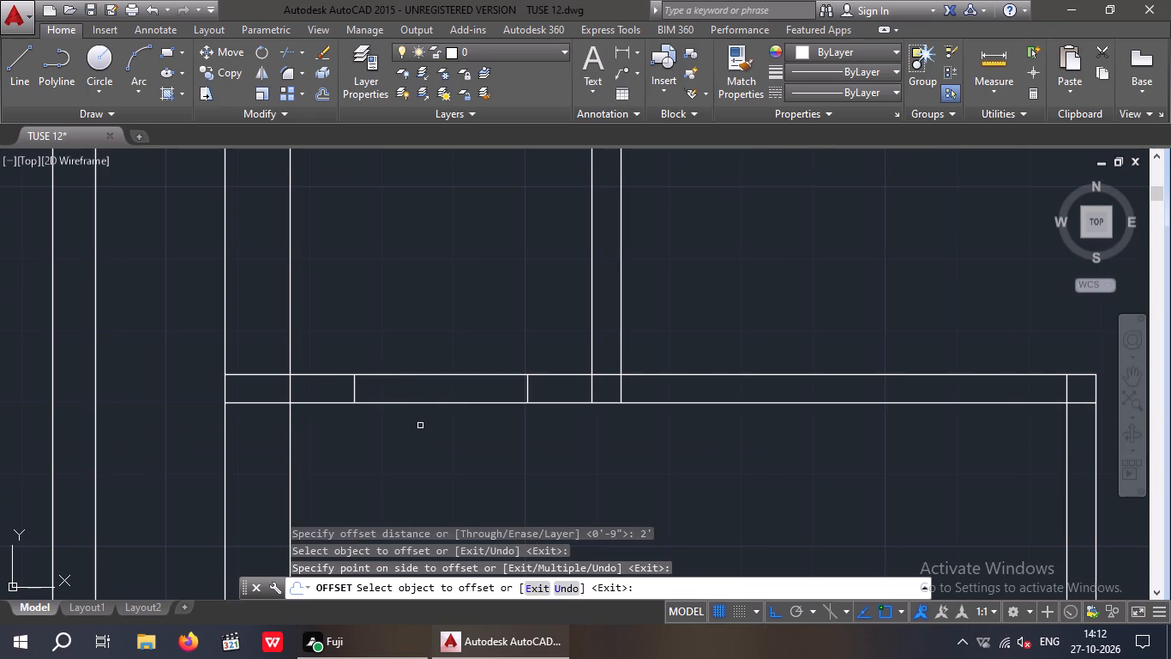
key("Escape")
key("Escape")
key("Escape")
Trim the top partition's two lines between the jamb lines to cut a 2' door opening into the middle-left room.
type("TR")
key("space")
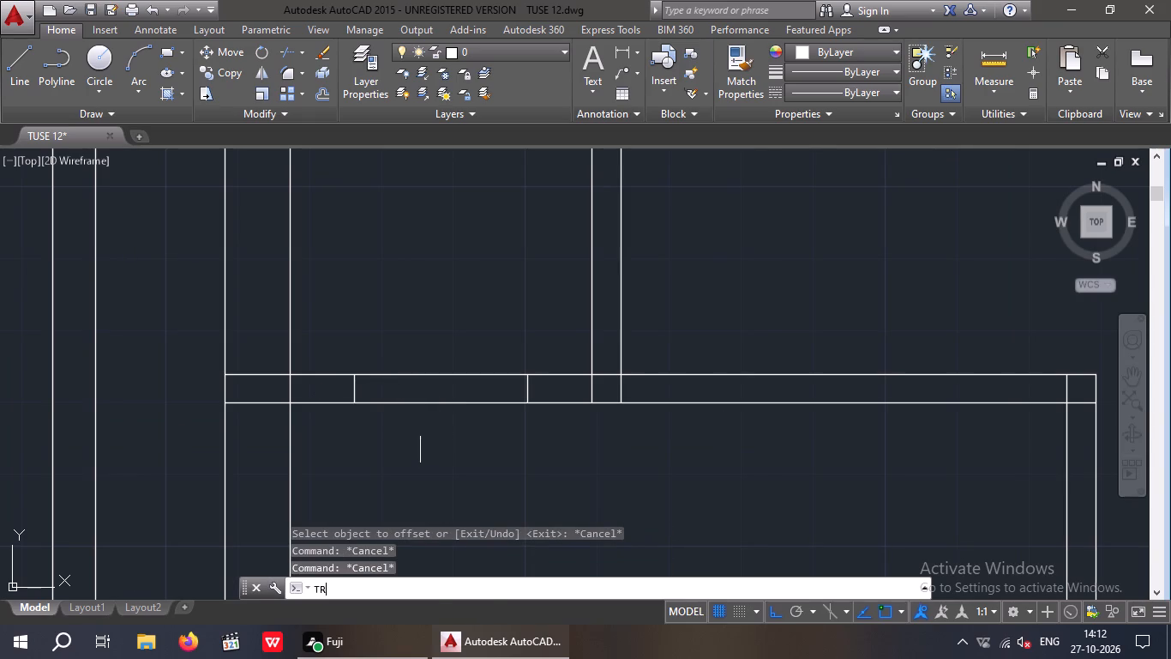
key("space")
left_click_drag(459, 451, 421, 410)
left_click(413, 370)
scroll(418, 374, "down", 3)
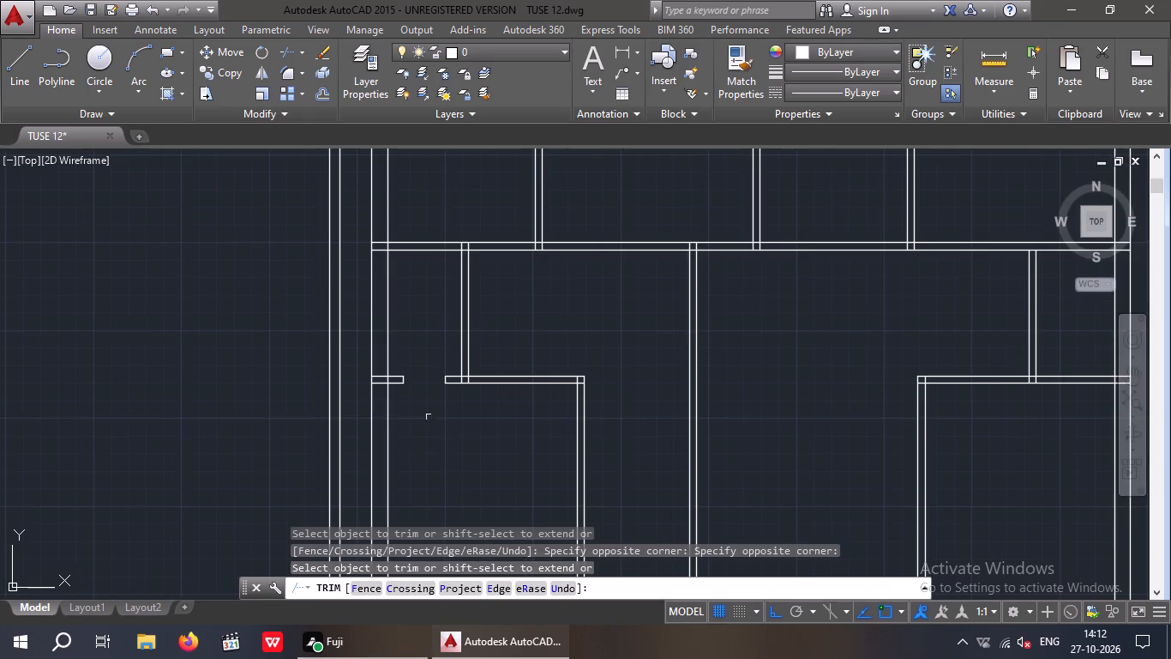
middle_click_drag(427, 426, 429, 451)
scroll(423, 424, "down", 1)
middle_click_drag(433, 456, 402, 449)
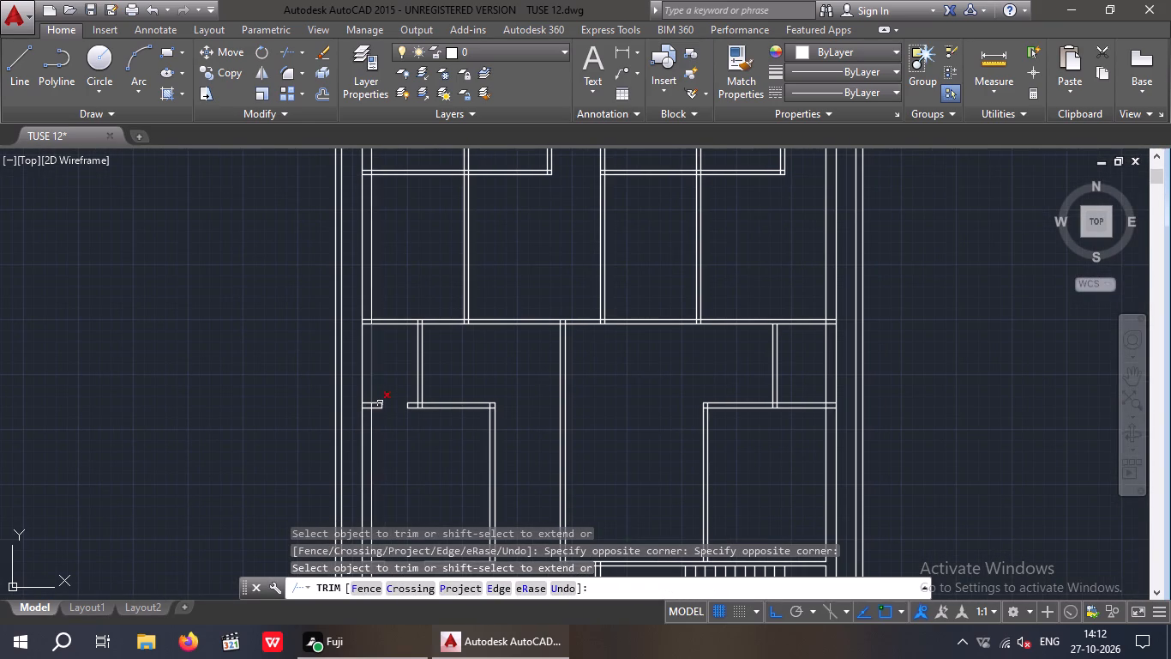
middle_click_drag(411, 463, 365, 472)
key("Escape")
Trim the long horizontal partition's two lines between the small left room's side partition and the upper-left room's right partition.
scroll(418, 445, "down", 1)
middle_click_drag(408, 451, 342, 484)
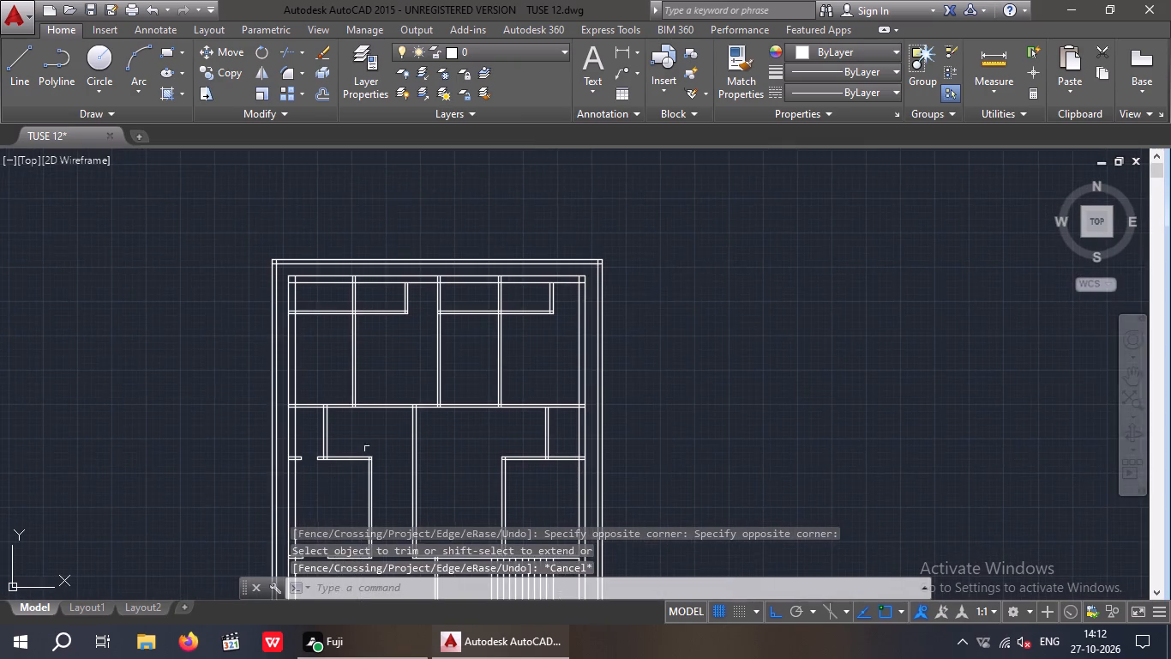
scroll(383, 421, "up", 2)
scroll(381, 420, "down", 1)
middle_click_drag(381, 425, 362, 488)
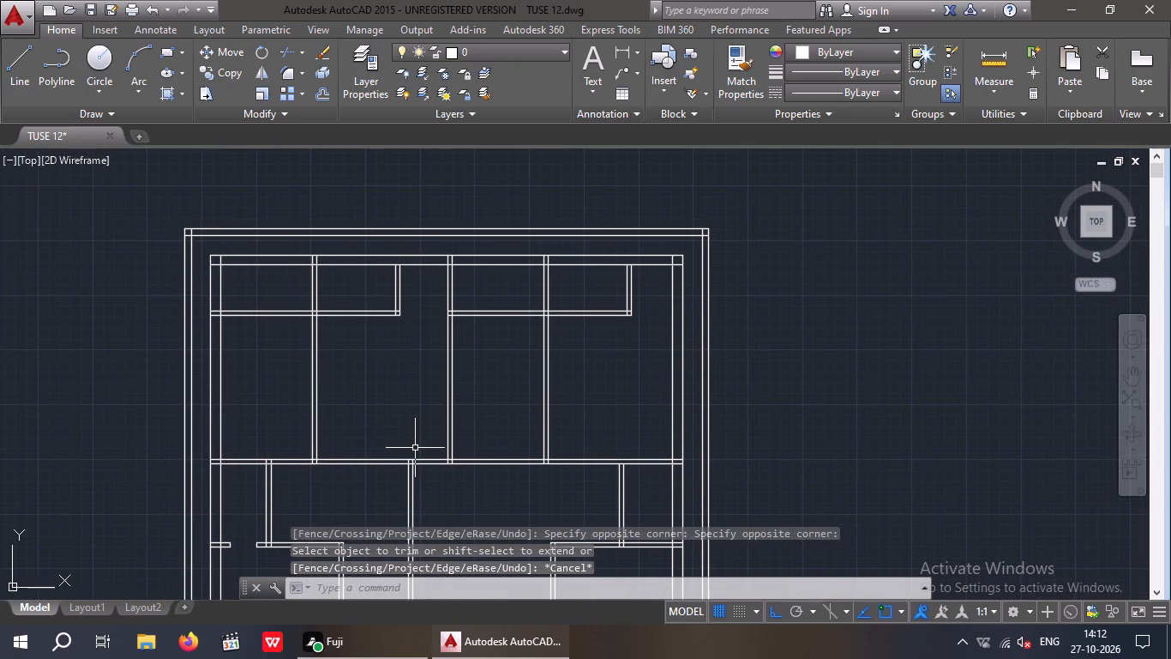
scroll(422, 431, "down", 2)
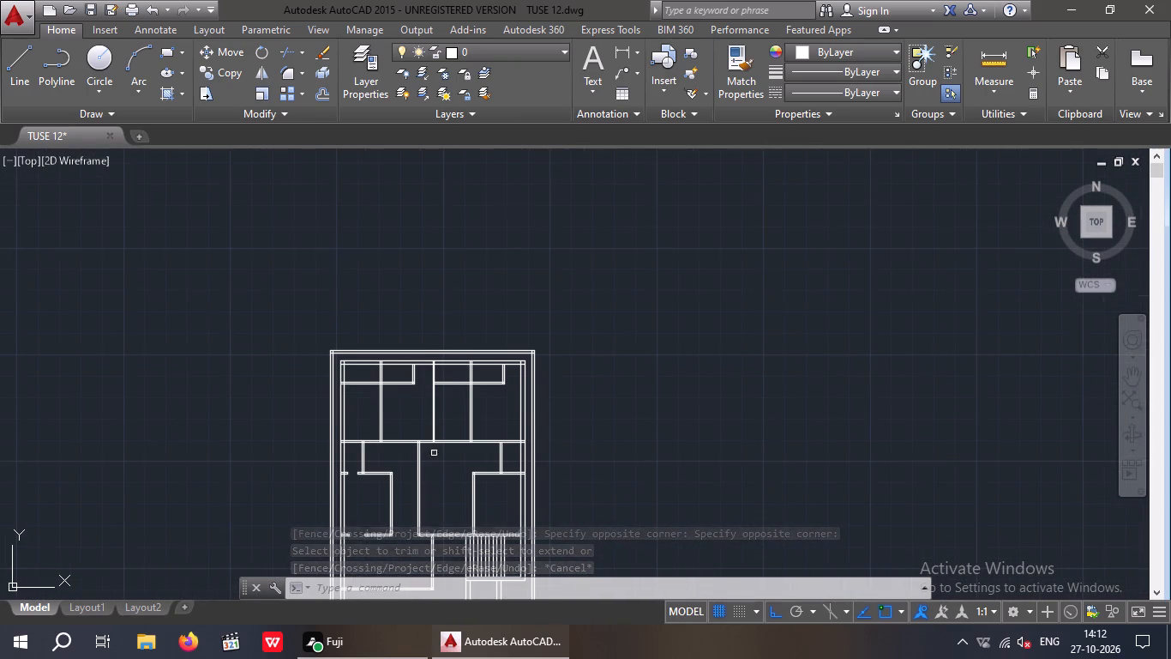
middle_click_drag(434, 444, 434, 427)
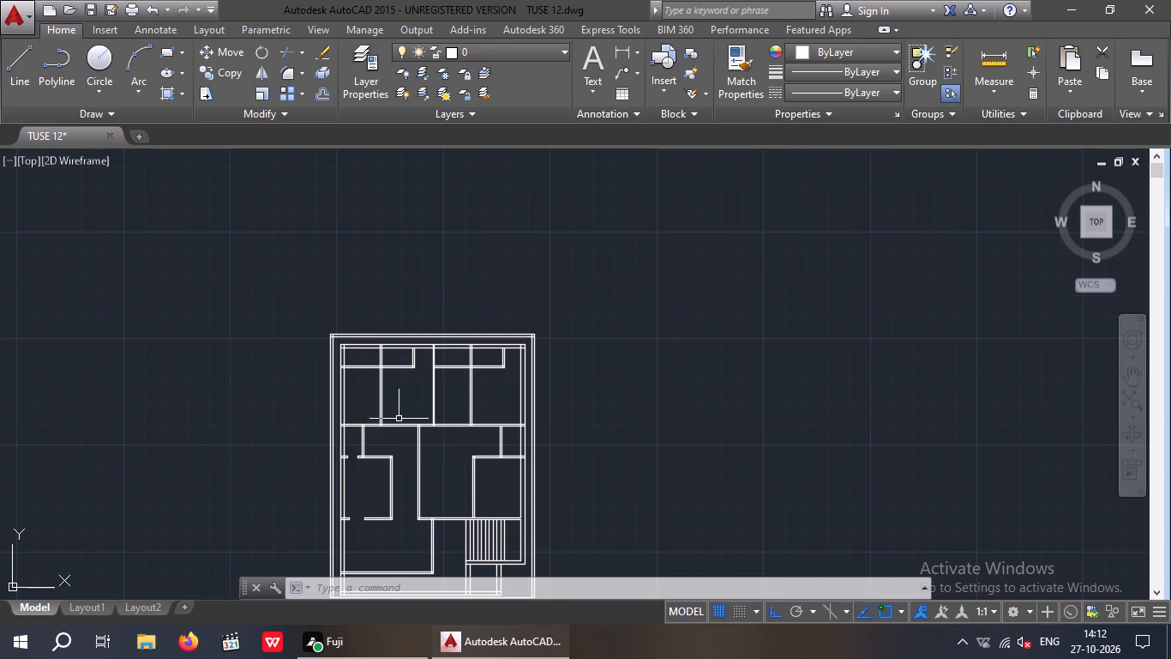
scroll(361, 401, "up", 2)
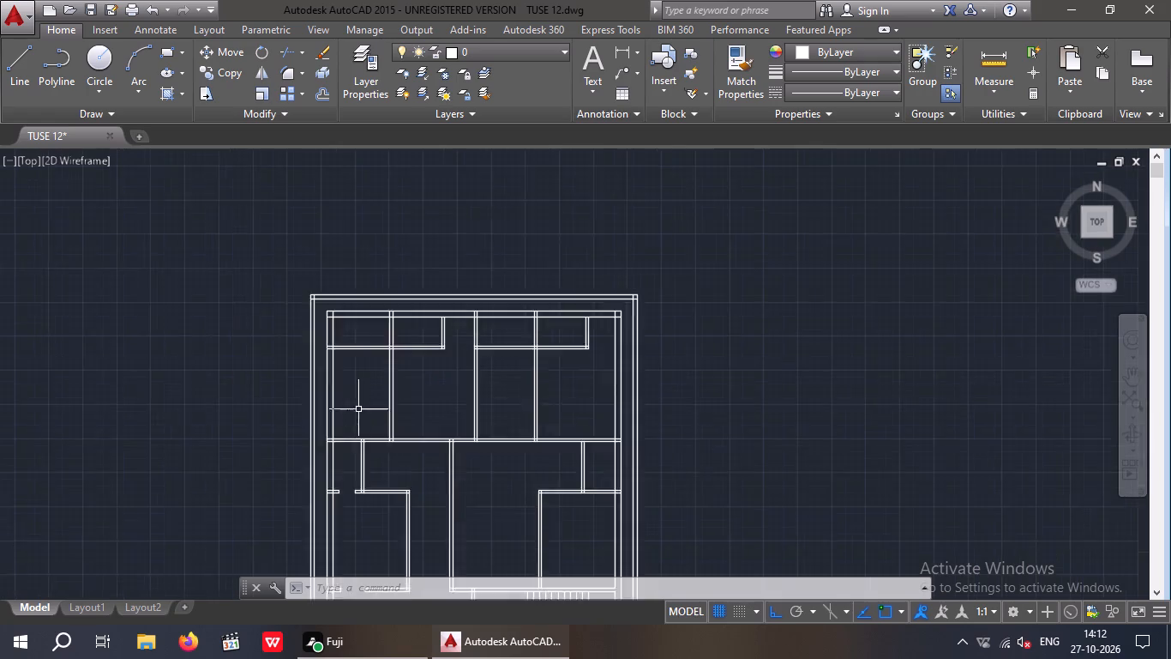
scroll(358, 409, "up", 2)
middle_click_drag(393, 438, 375, 360)
key("t")
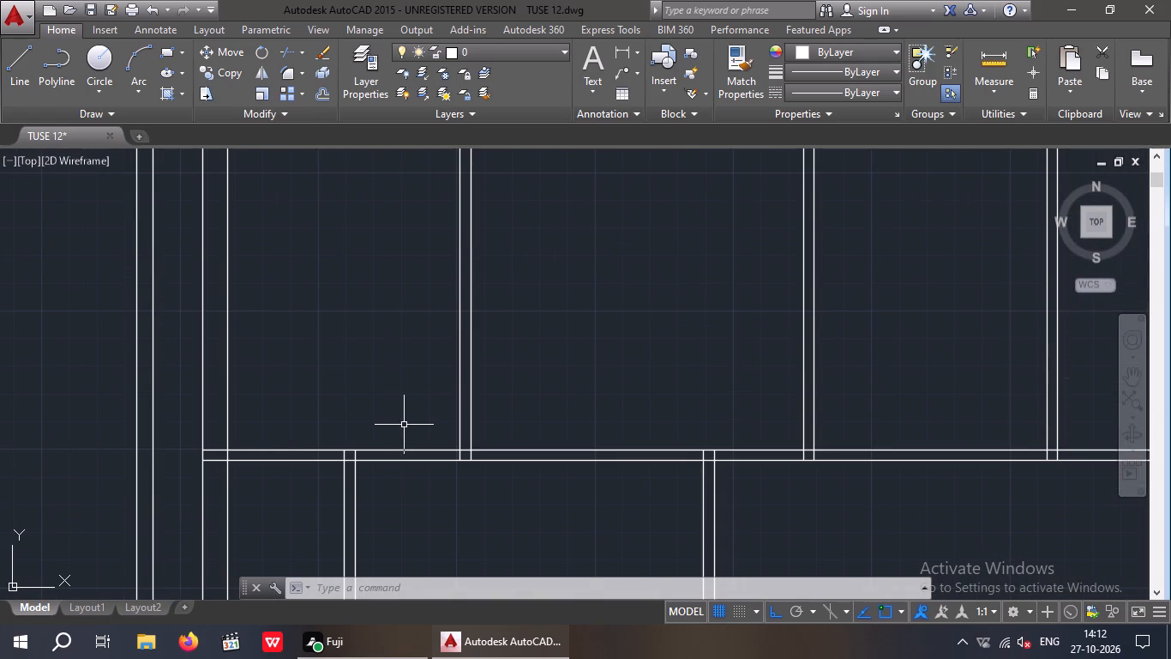
key("r")
key("space")
key("space")
left_click_drag(412, 491, 395, 432)
left_click(393, 422)
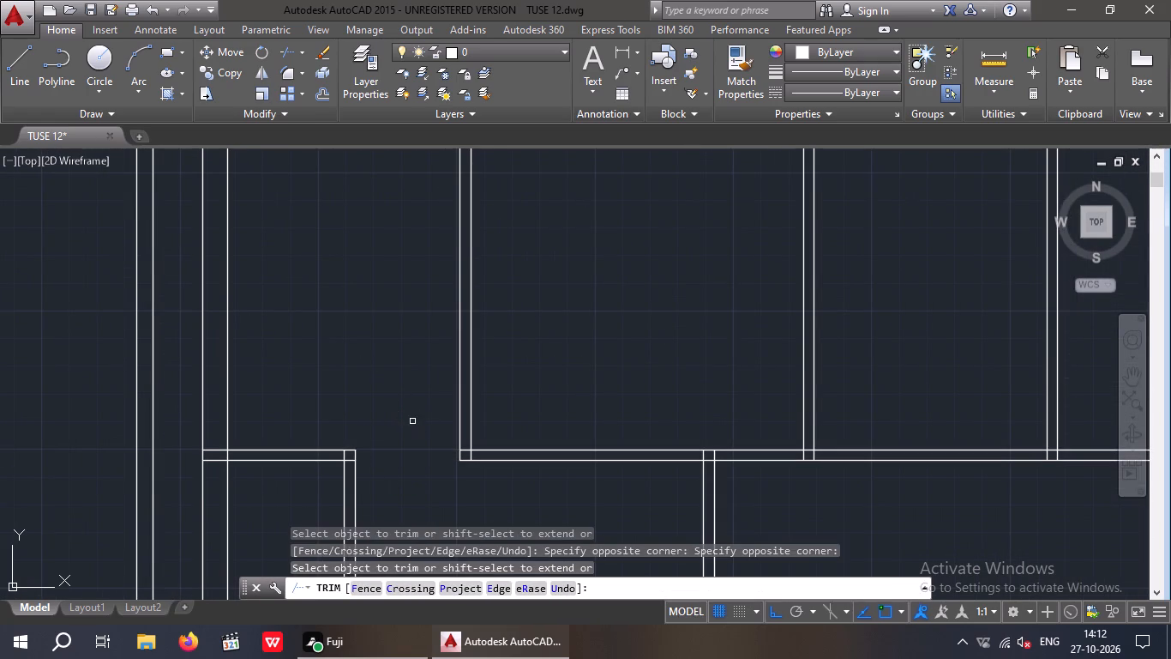
middle_click_drag(413, 425, 427, 432)
middle_click_drag(398, 459, 390, 427)
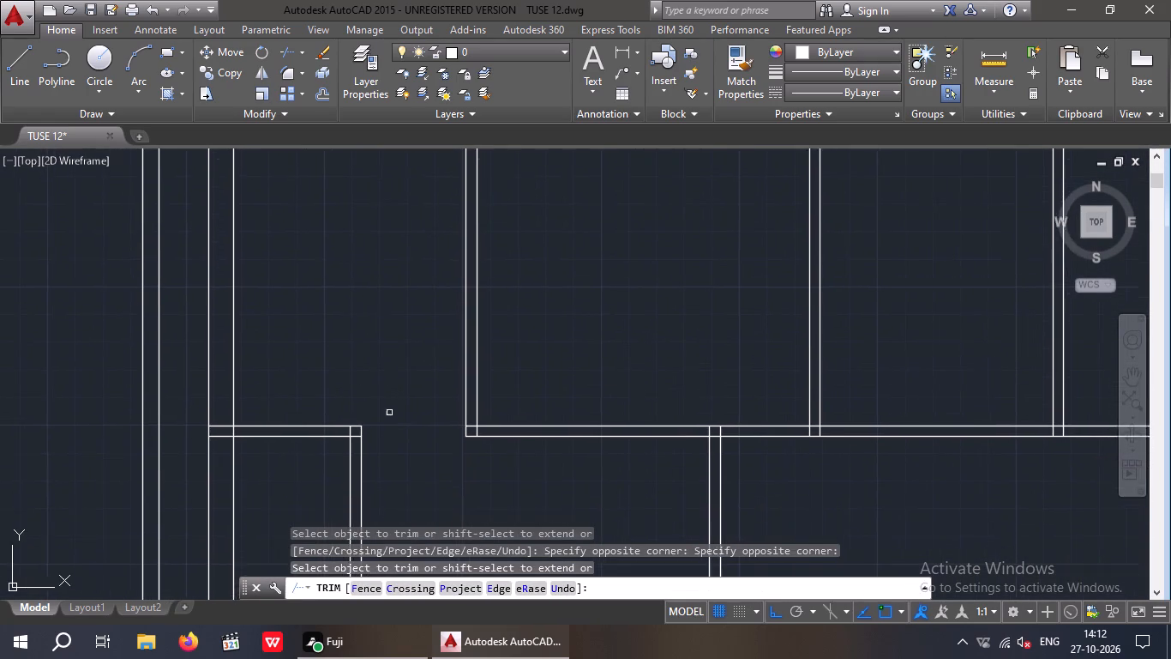
scroll(390, 412, "down", 2)
middle_click_drag(411, 438, 359, 458)
middle_click_drag(353, 378, 353, 411)
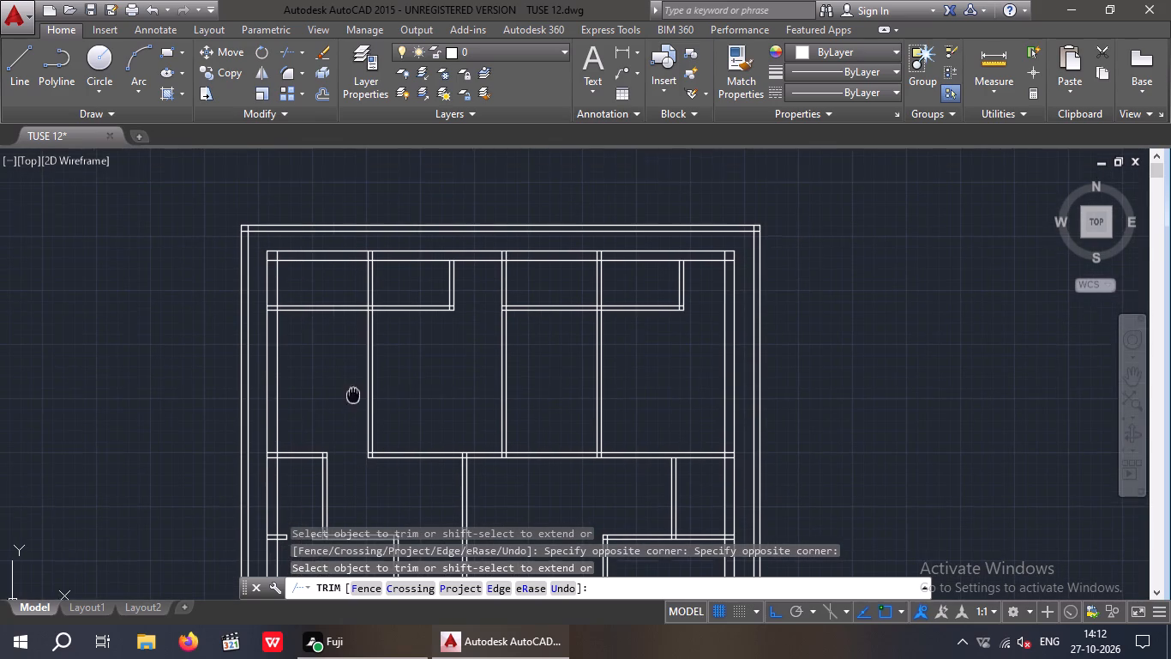
middle_click_drag(353, 411, 351, 499)
scroll(340, 390, "up", 1)
key("Escape")
key("Escape")
key("Escape")
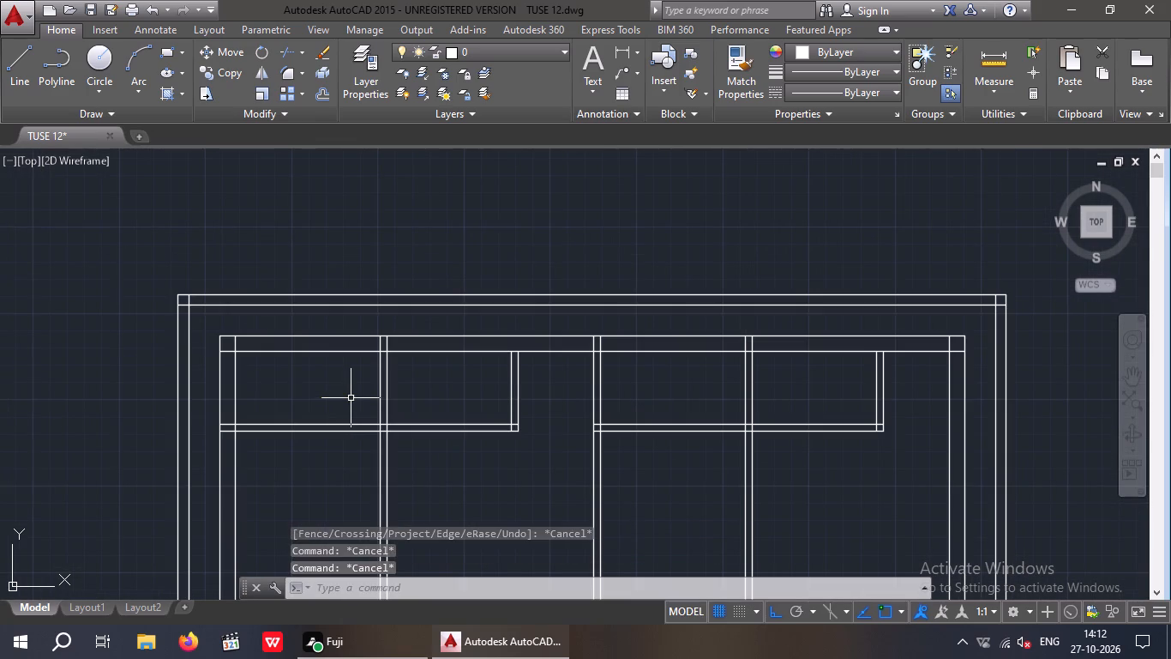
Offset the left line of the upper-left room's right partition 1' to the left.
key("o")
key("Return")
key("1")
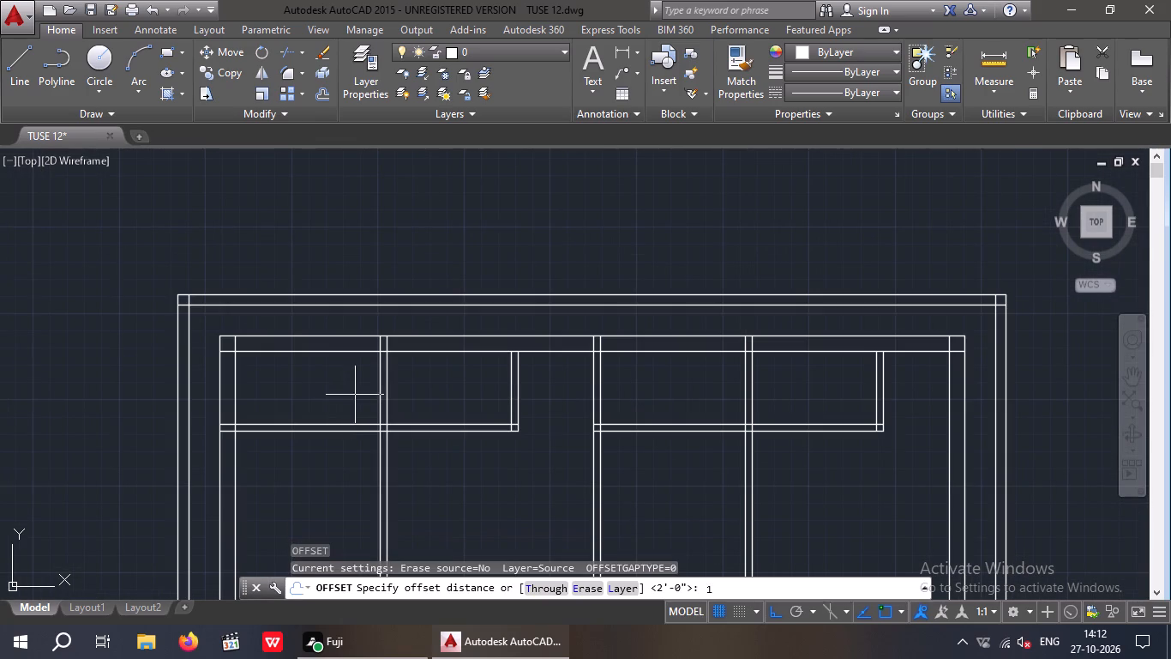
key("apostrophe")
key("Return")
left_click_drag(378, 397, 356, 399)
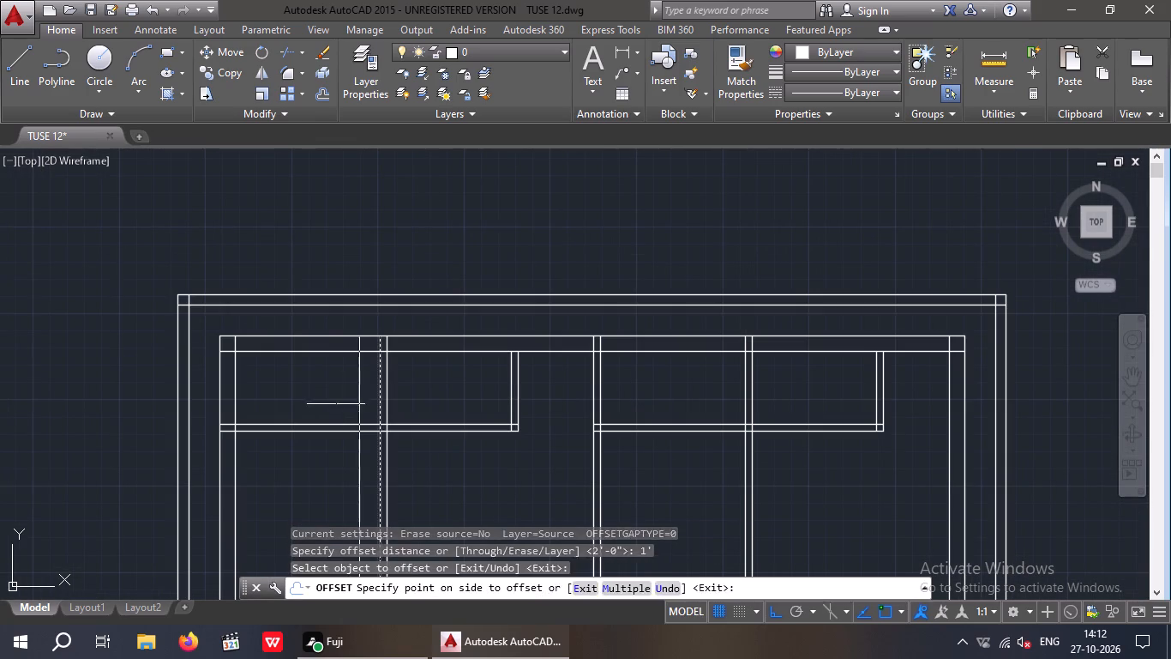
left_click(336, 404)
key("Escape")
key("Escape")
Trim the 1' offset line above and below the top-left small room's bottom partition, leaving only a jamb line across it.
key("t")
key("r")
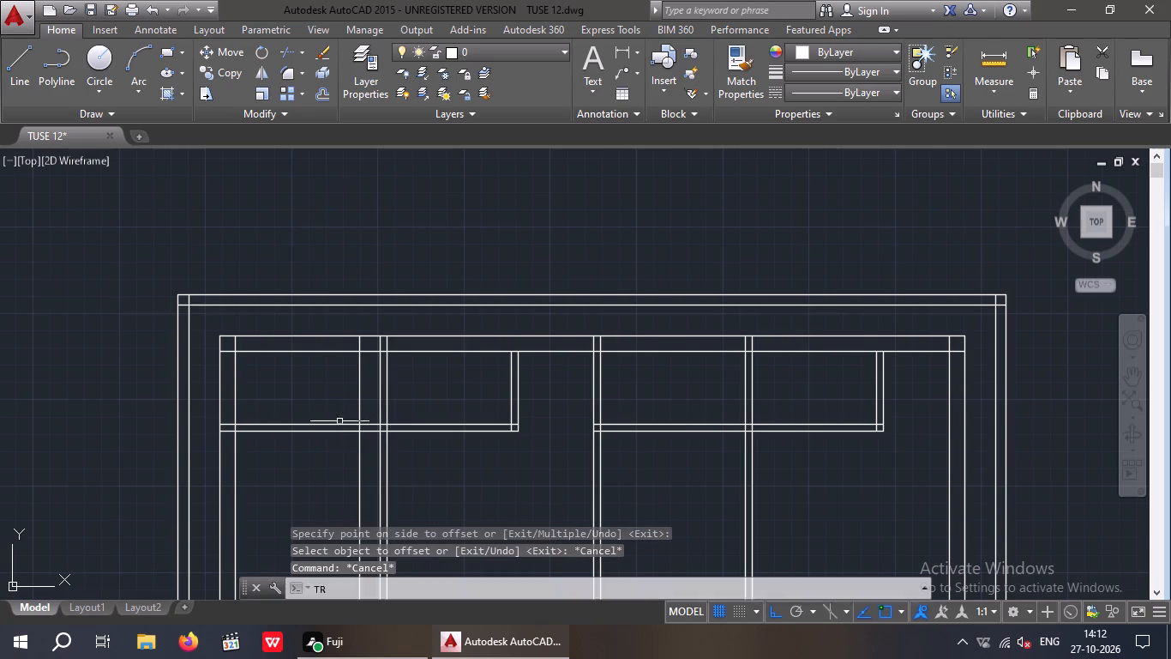
key("space")
key("space")
scroll(359, 396, "up", 2)
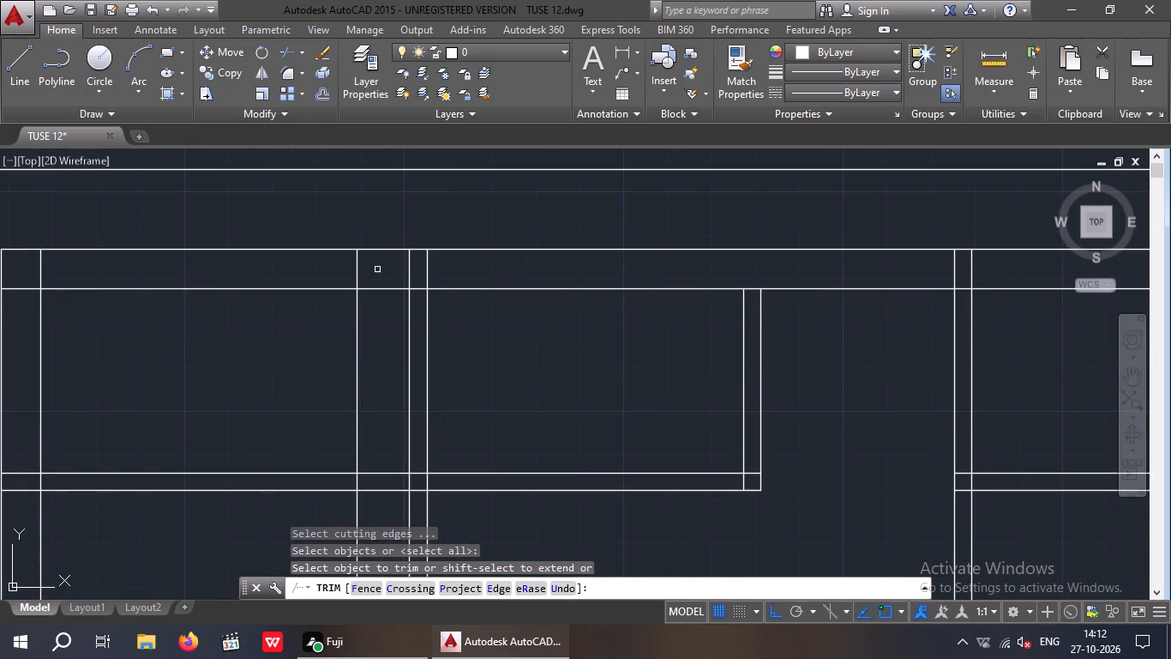
left_click_drag(377, 269, 336, 275)
left_click(336, 275)
left_click_drag(387, 335, 321, 378)
left_click(321, 377)
middle_click_drag(351, 414, 349, 293)
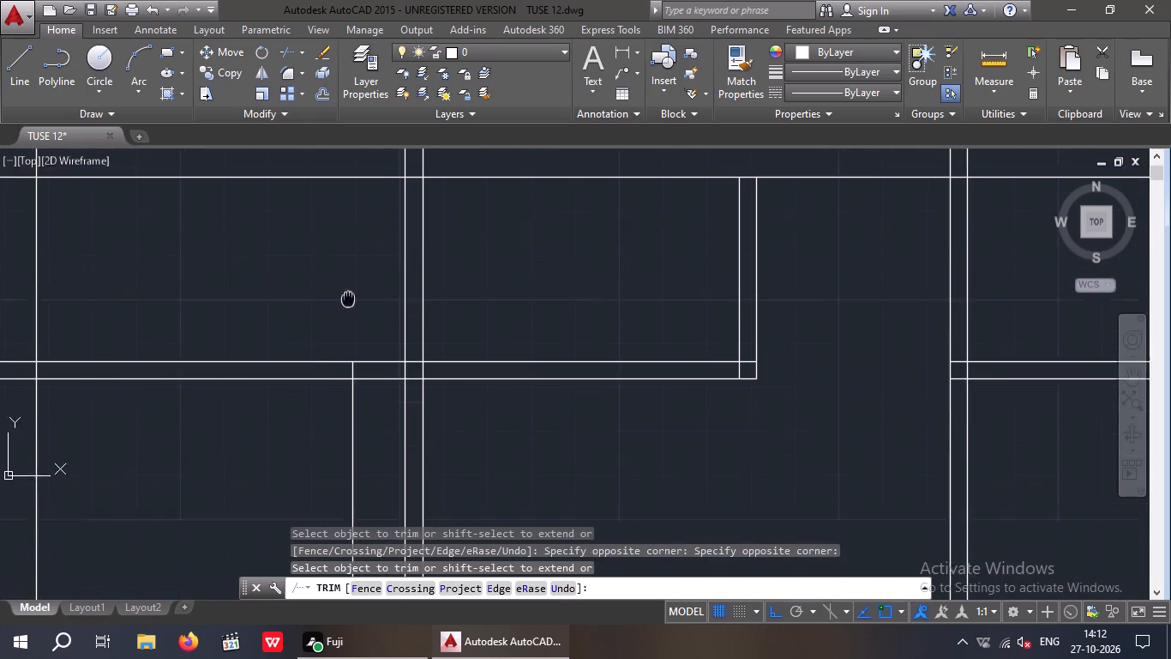
left_click_drag(380, 404, 275, 448)
left_click(275, 448)
key("Escape")
key("Escape")
Offset the jamb line in the top-left small room's bottom partition 3' to the left for the opening's other side.
key("o")
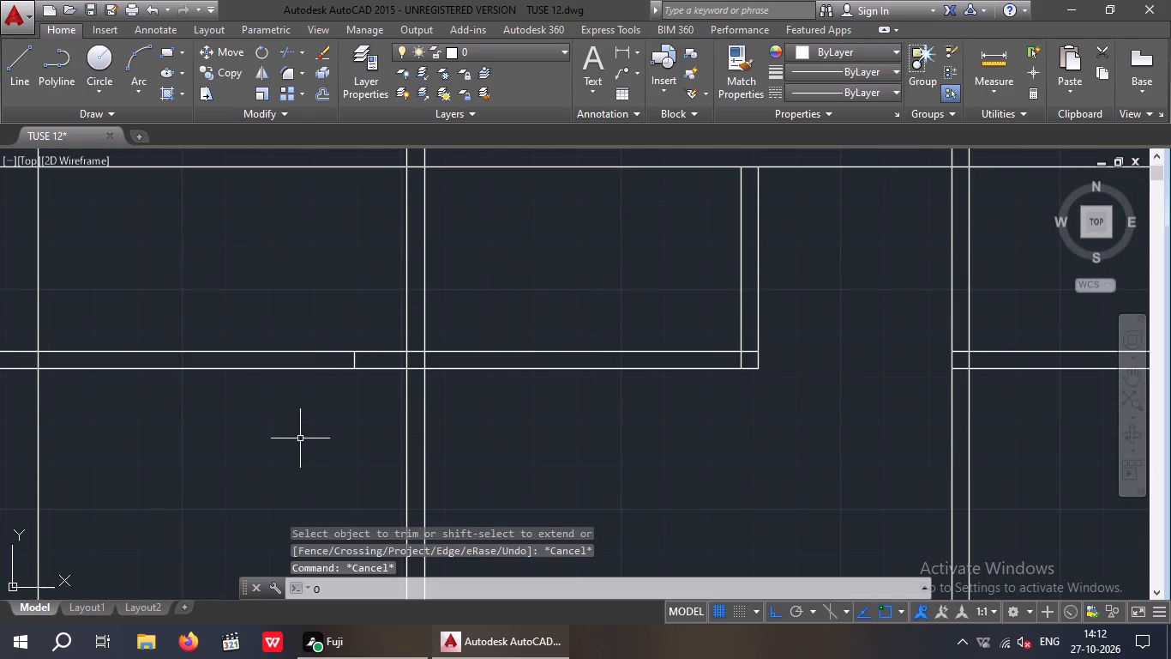
key("Return")
key("3")
key("apostrophe")
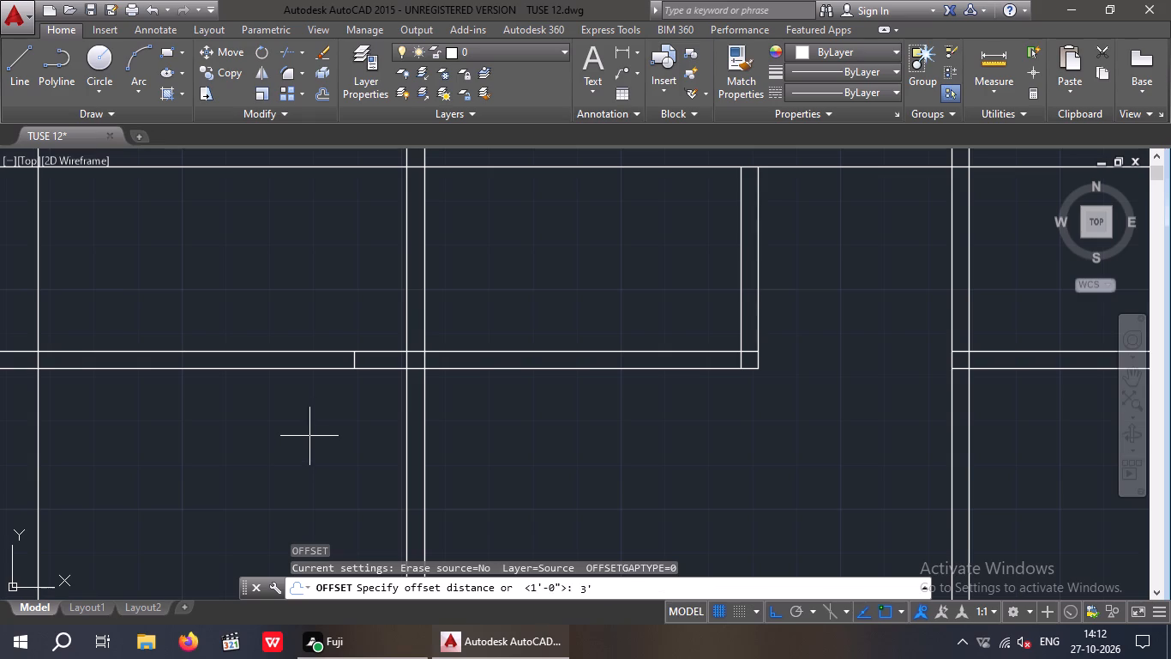
key("Return")
scroll(352, 341, "up", 4)
left_click(358, 434)
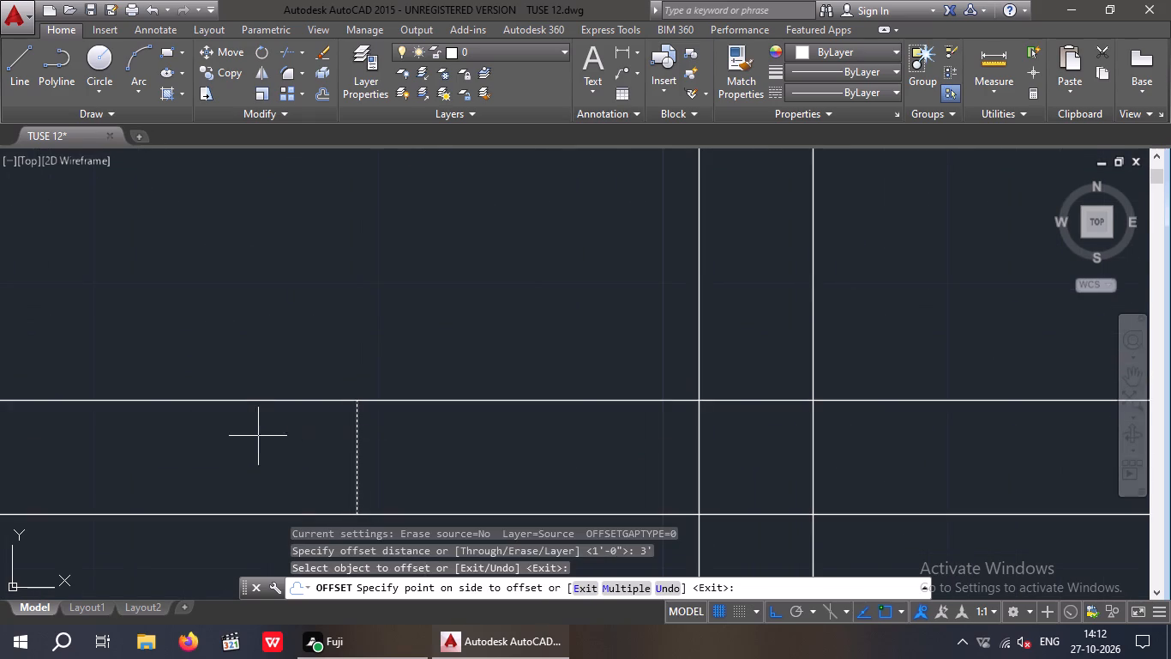
scroll(267, 428, "down", 4)
left_click(180, 438)
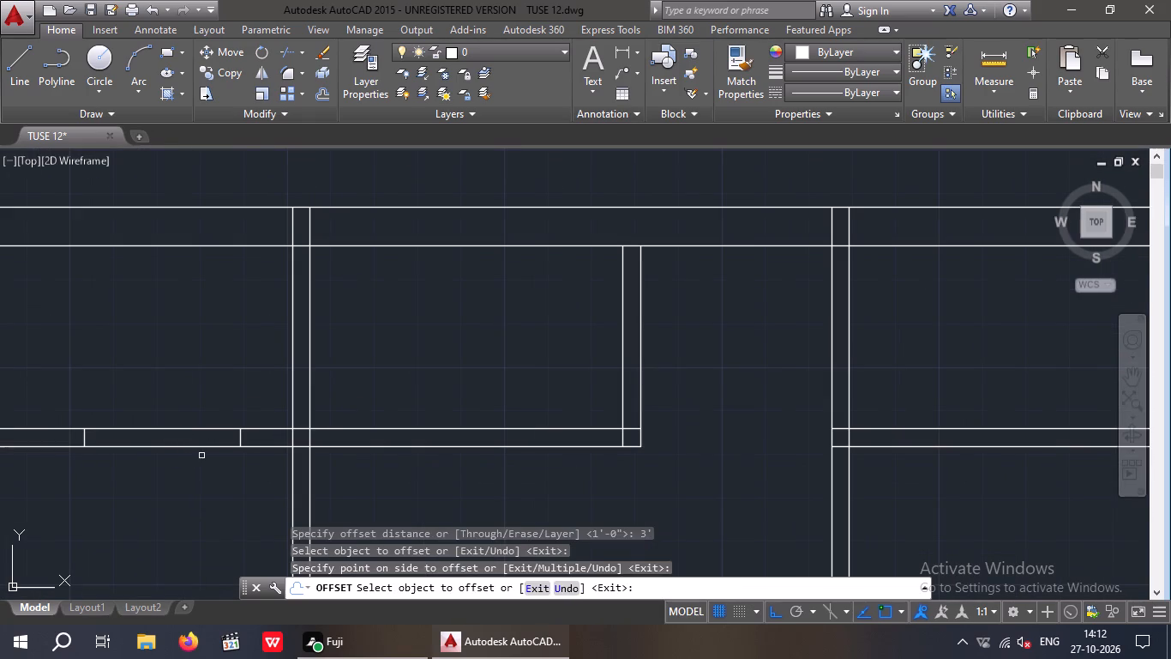
key("Escape")
key("Escape")
Trim the partition's two lines between the jamb lines to cut a 3' door opening into the top-left small room.
key("t")
key("r")
key("space")
key("space")
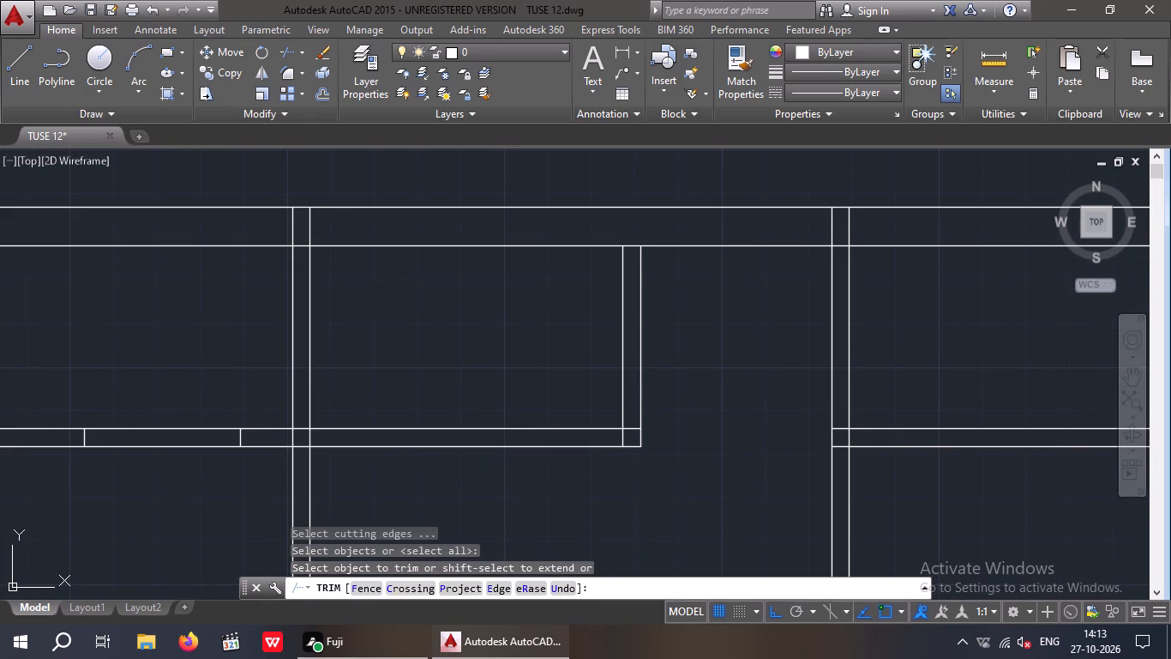
left_click_drag(207, 482, 186, 451)
left_click(171, 402)
scroll(177, 398, "down", 2)
middle_click_drag(167, 456, 257, 409)
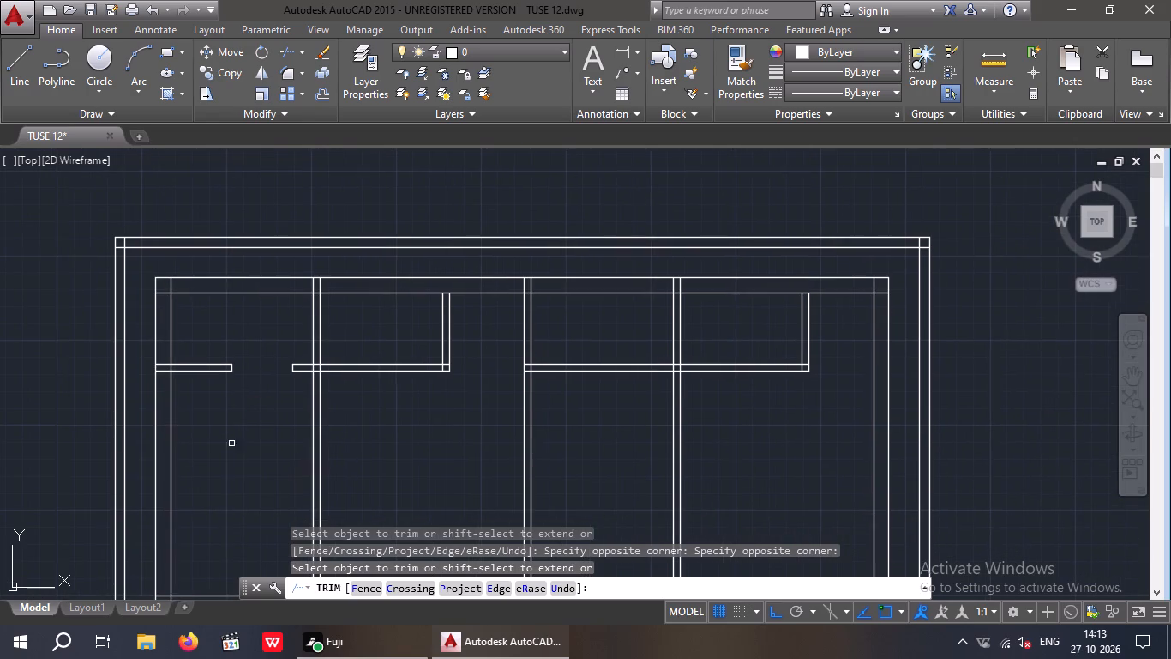
middle_click_drag(229, 459, 225, 497)
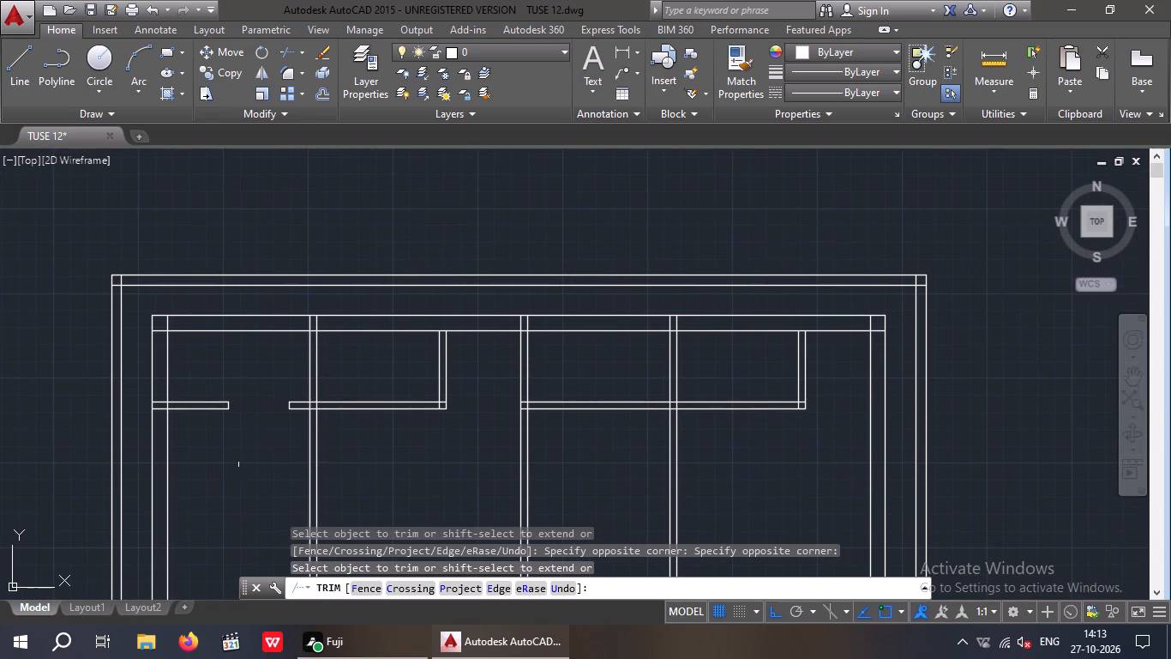
middle_click_drag(243, 463, 221, 434)
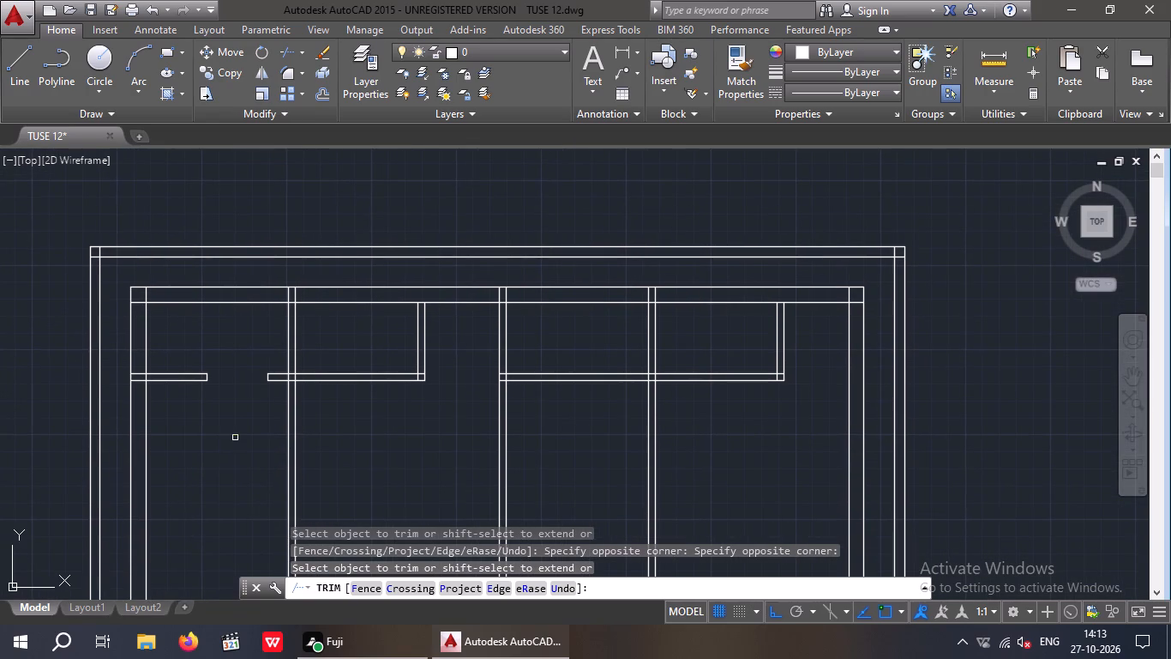
key("Escape")
key("Escape")
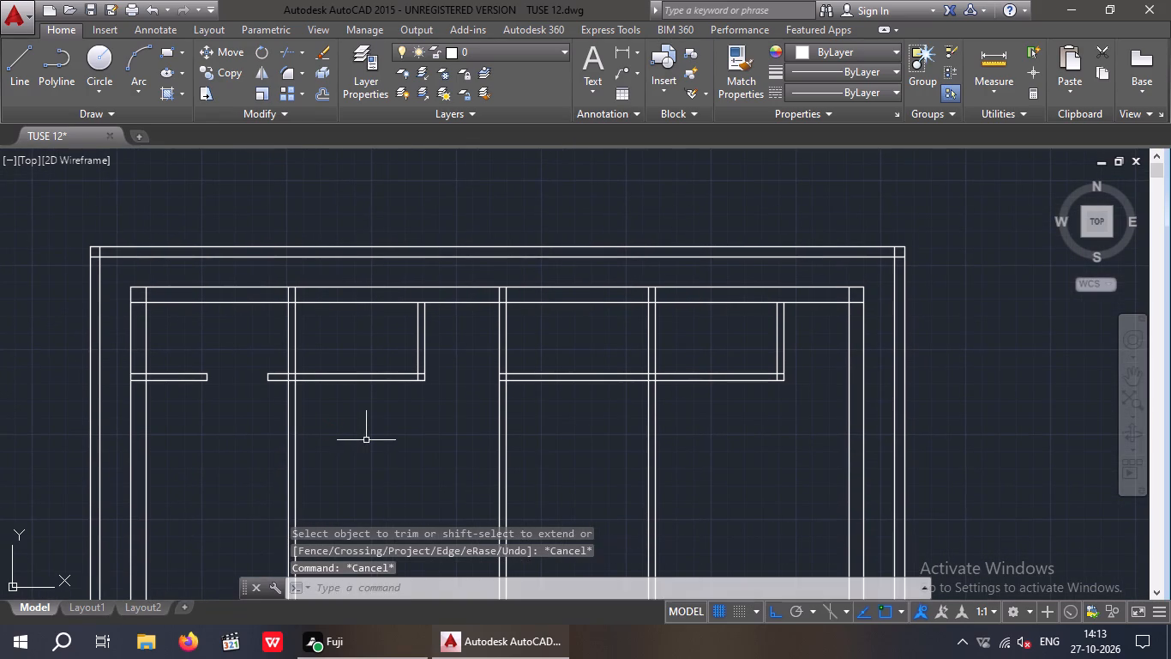
Offset the inner line of the top wall 9" downward across the small rooms.
key("o")
key("Return")
key("9")
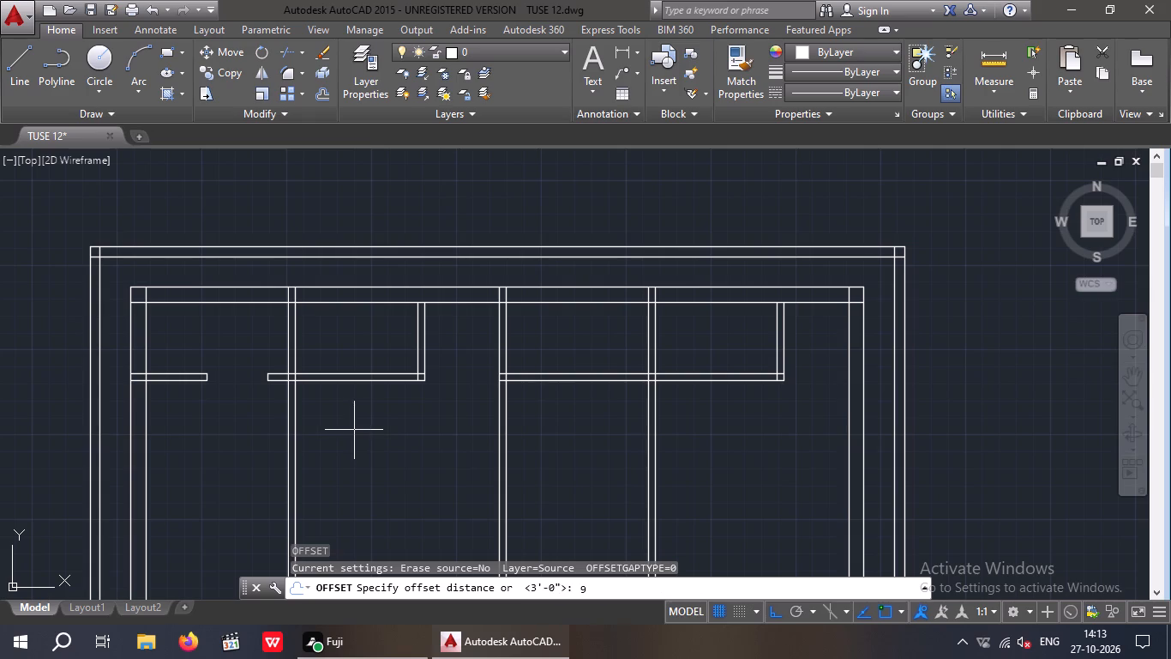
key("shift+quotedbl")
key("Return")
scroll(405, 283, "up", 2)
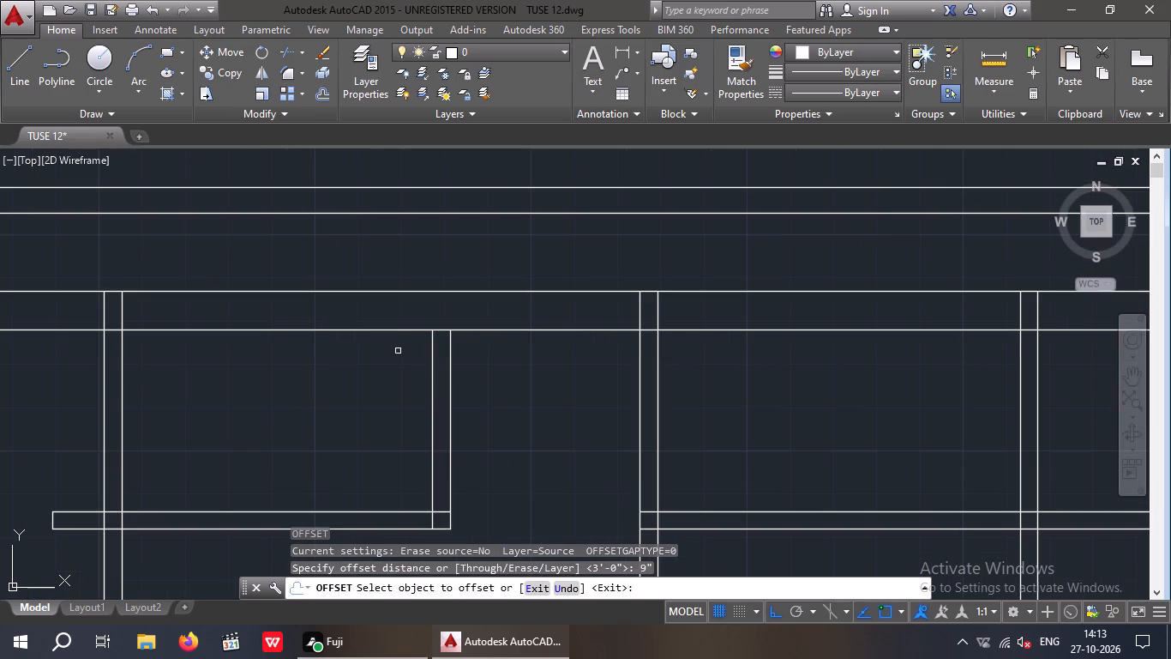
left_click_drag(398, 330, 393, 348)
left_click(383, 385)
scroll(381, 362, "down", 2)
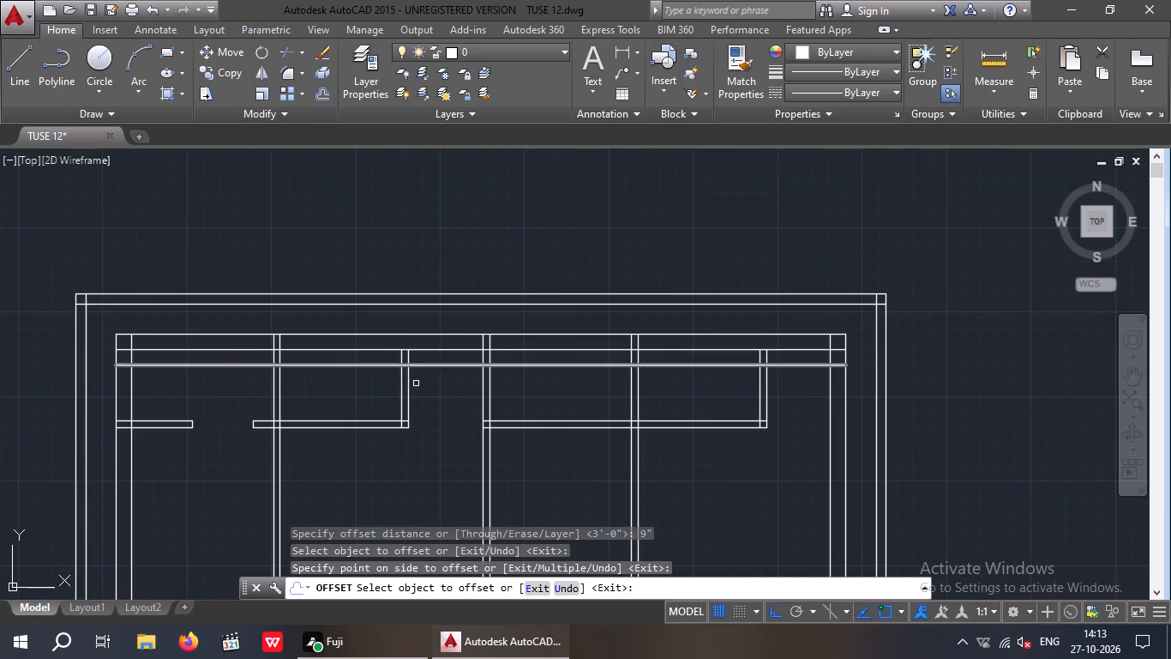
key("Escape")
key("Escape")
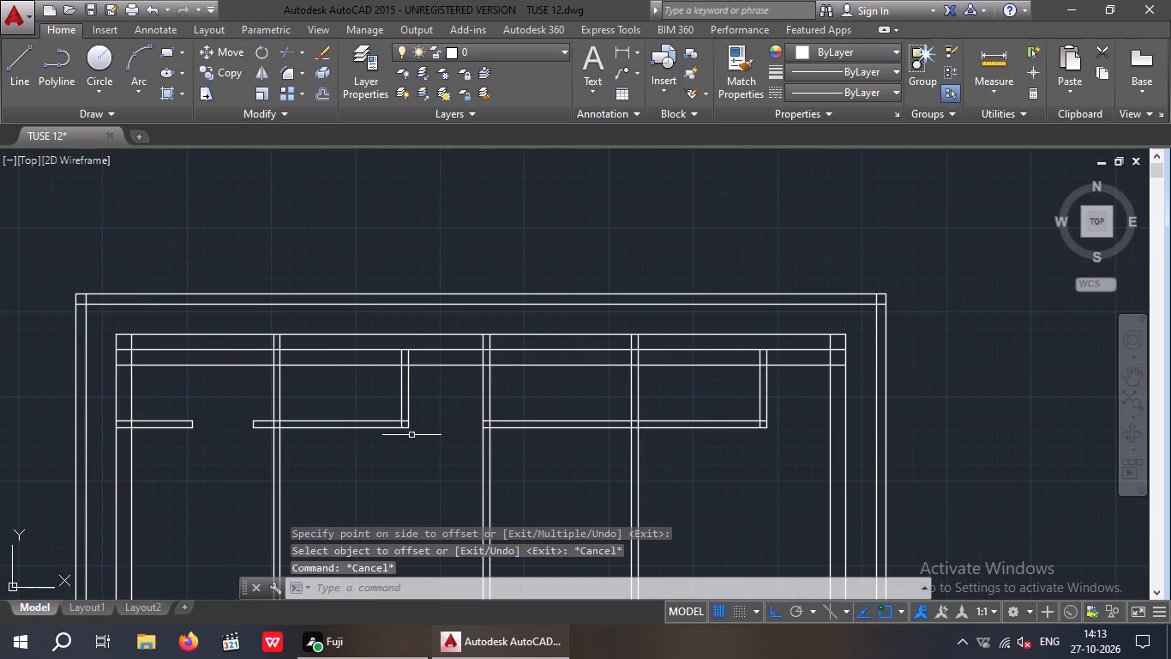
Offset the 9" guide line 2' downward to mark the other side of the door openings.
key("o")
key("Return")
key("2")
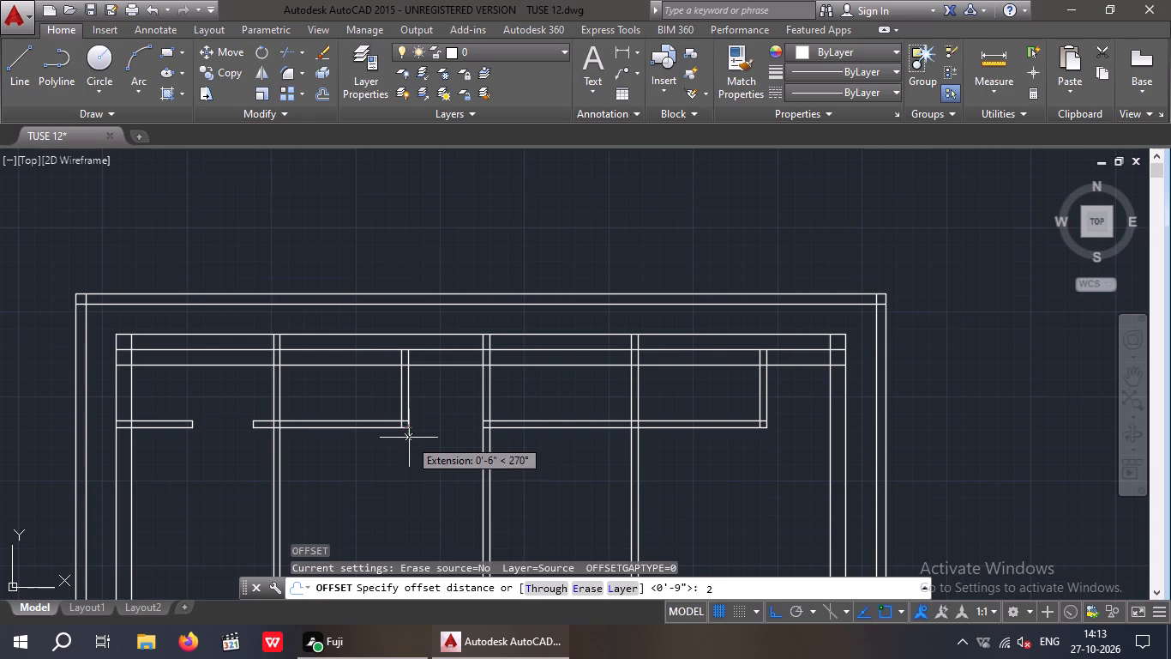
key("apostrophe")
key("Return")
scroll(379, 358, "up", 1)
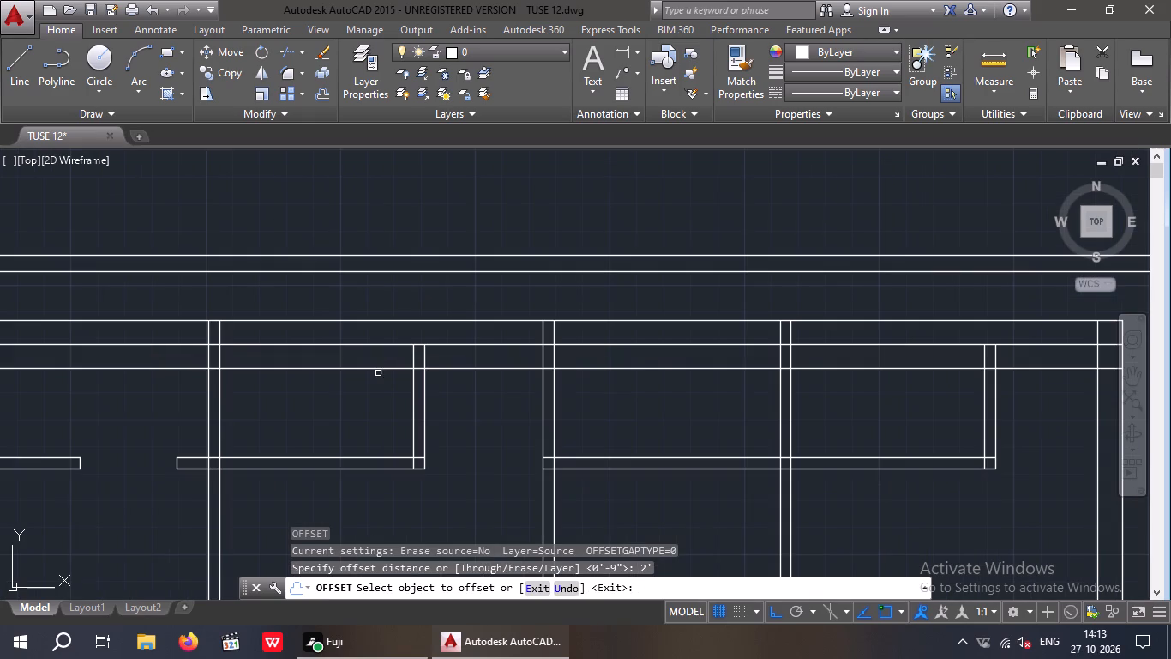
left_click_drag(378, 368, 373, 382)
left_click(375, 395)
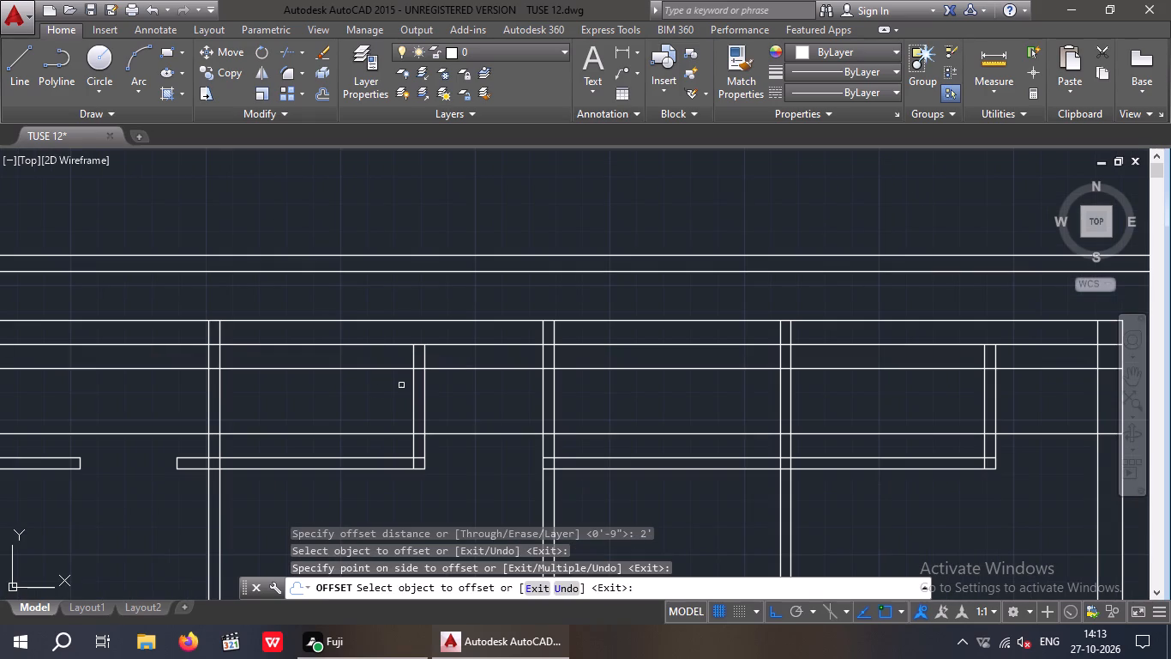
key("Escape")
key("Escape")
Trim the short right partitions of the second and fourth top small rooms between the guide lines for 2' door openings.
key("t")
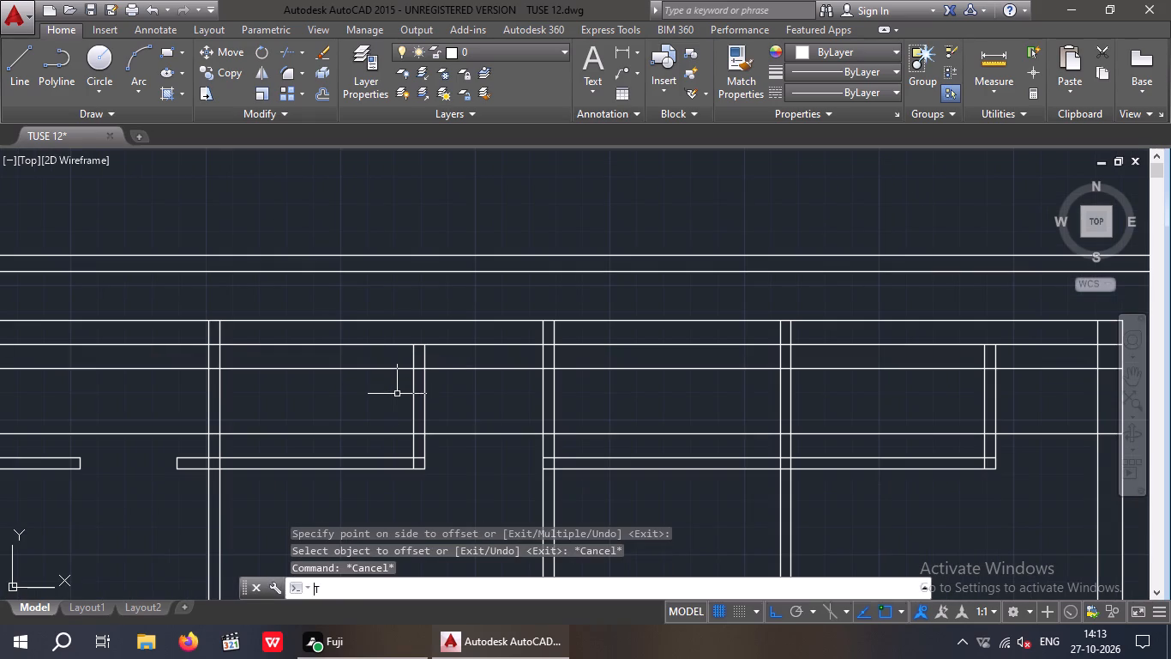
key("r")
key("space")
key("space")
left_click_drag(446, 391, 379, 403)
left_click(378, 403)
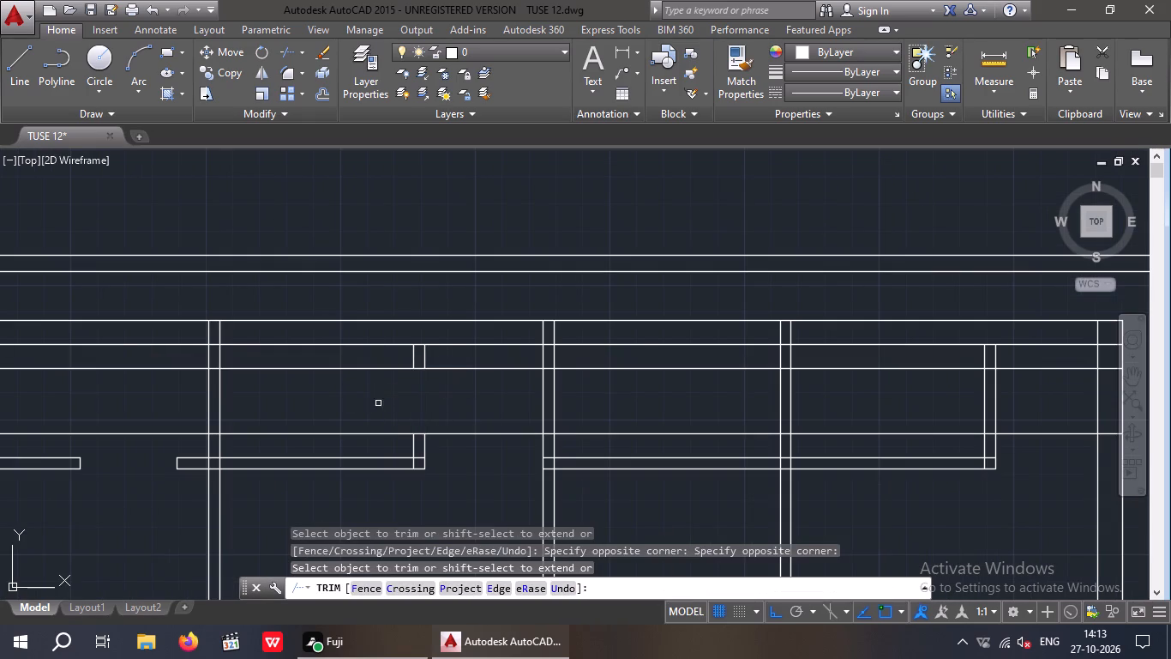
scroll(394, 384, "down", 2)
scroll(629, 394, "up", 2)
left_click_drag(652, 374, 583, 401)
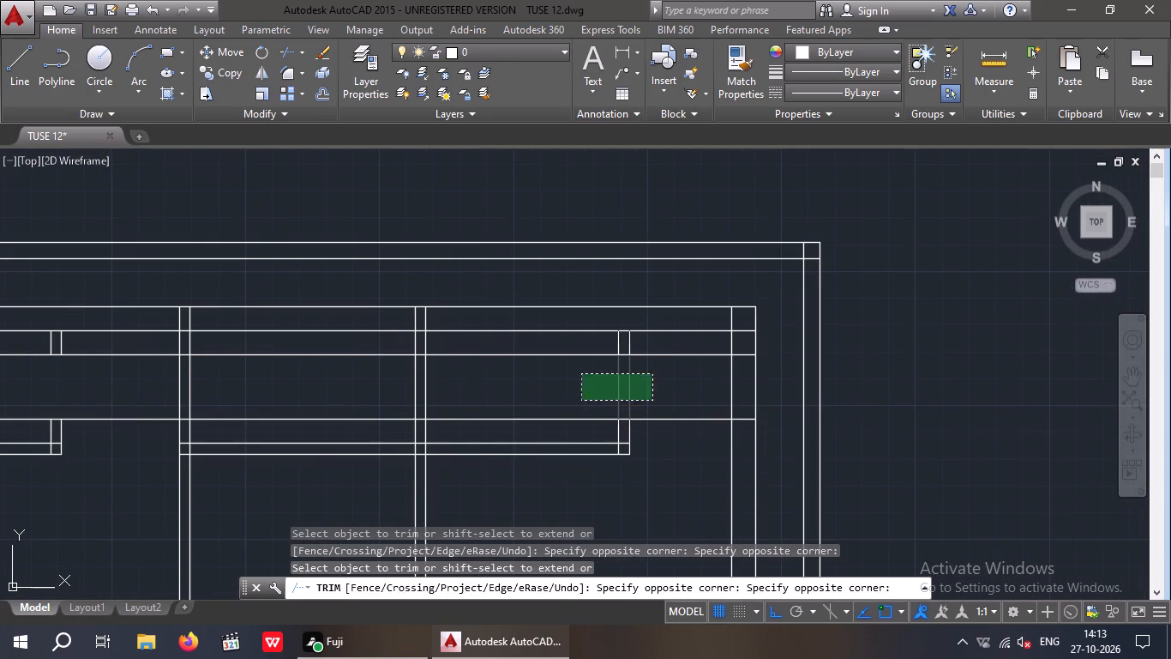
left_click(581, 401)
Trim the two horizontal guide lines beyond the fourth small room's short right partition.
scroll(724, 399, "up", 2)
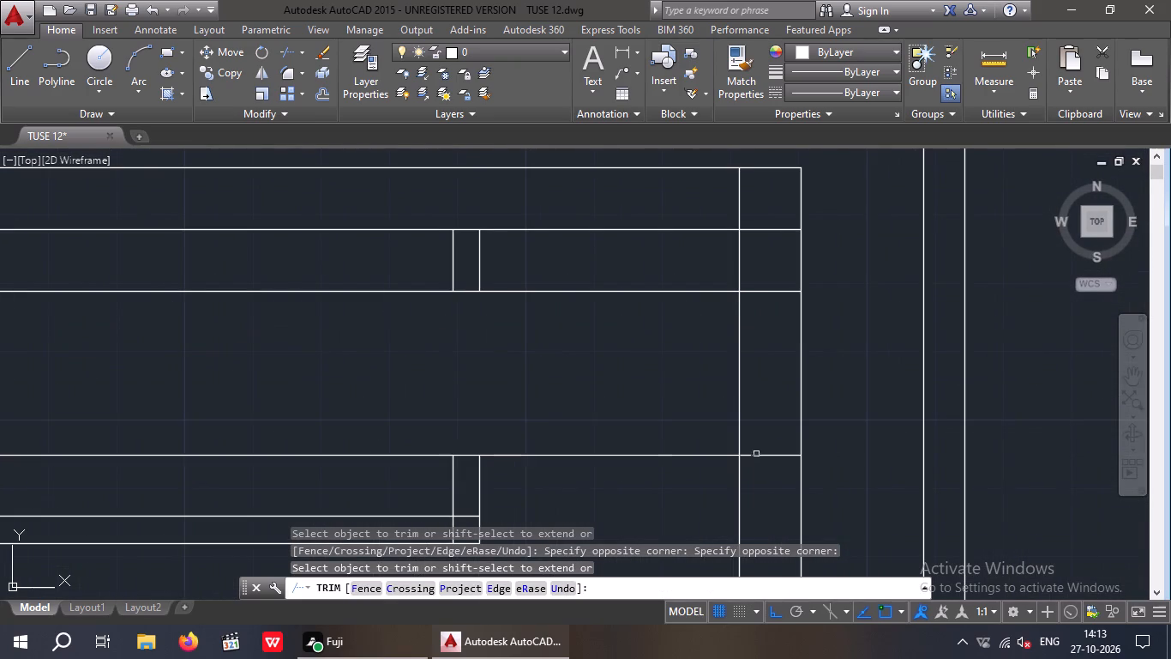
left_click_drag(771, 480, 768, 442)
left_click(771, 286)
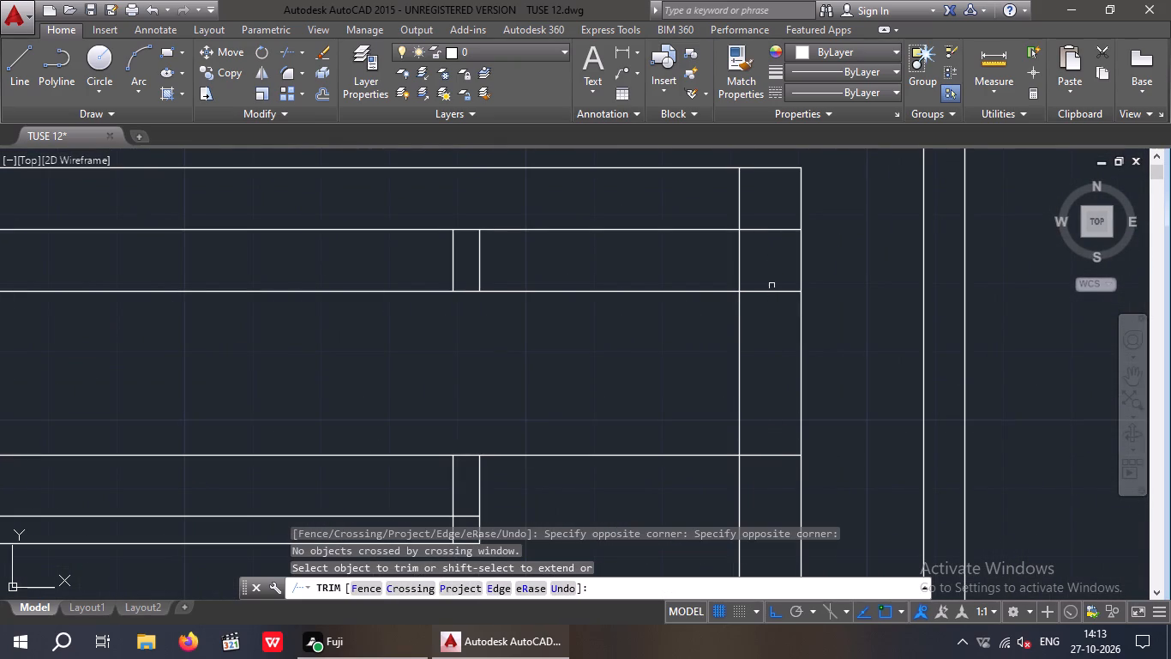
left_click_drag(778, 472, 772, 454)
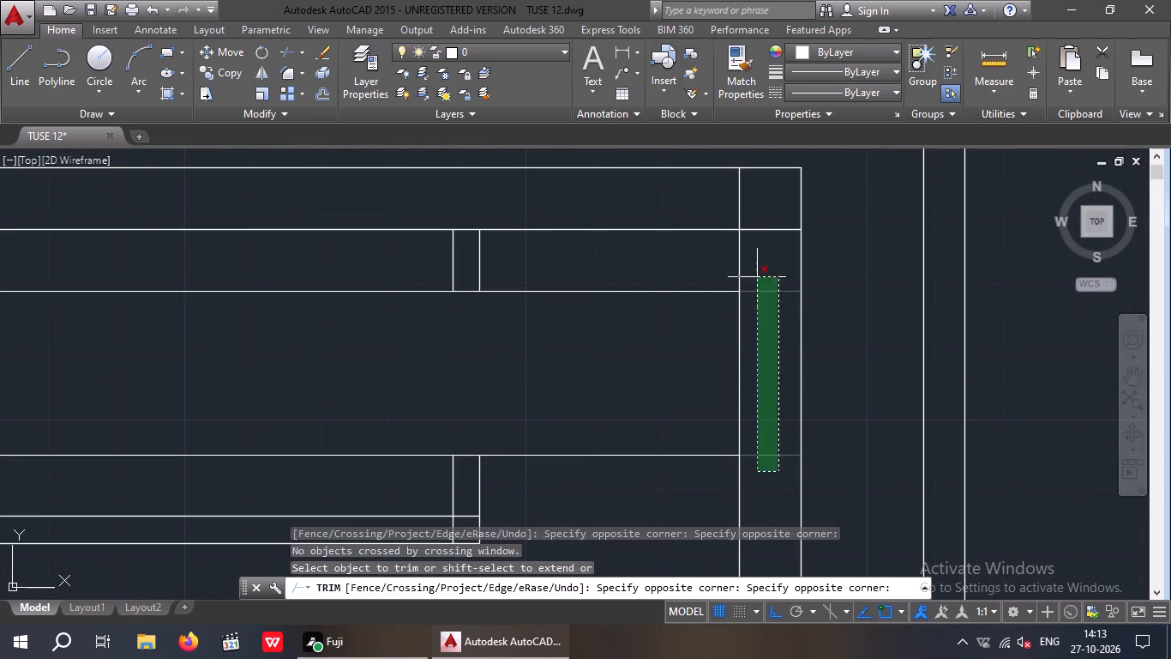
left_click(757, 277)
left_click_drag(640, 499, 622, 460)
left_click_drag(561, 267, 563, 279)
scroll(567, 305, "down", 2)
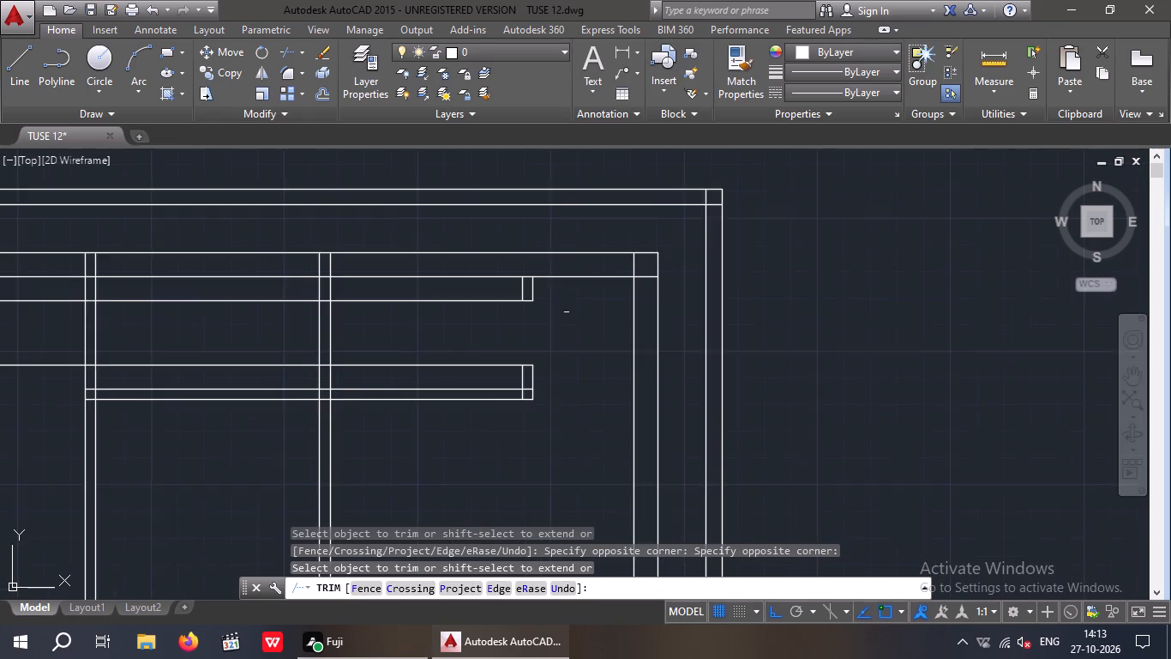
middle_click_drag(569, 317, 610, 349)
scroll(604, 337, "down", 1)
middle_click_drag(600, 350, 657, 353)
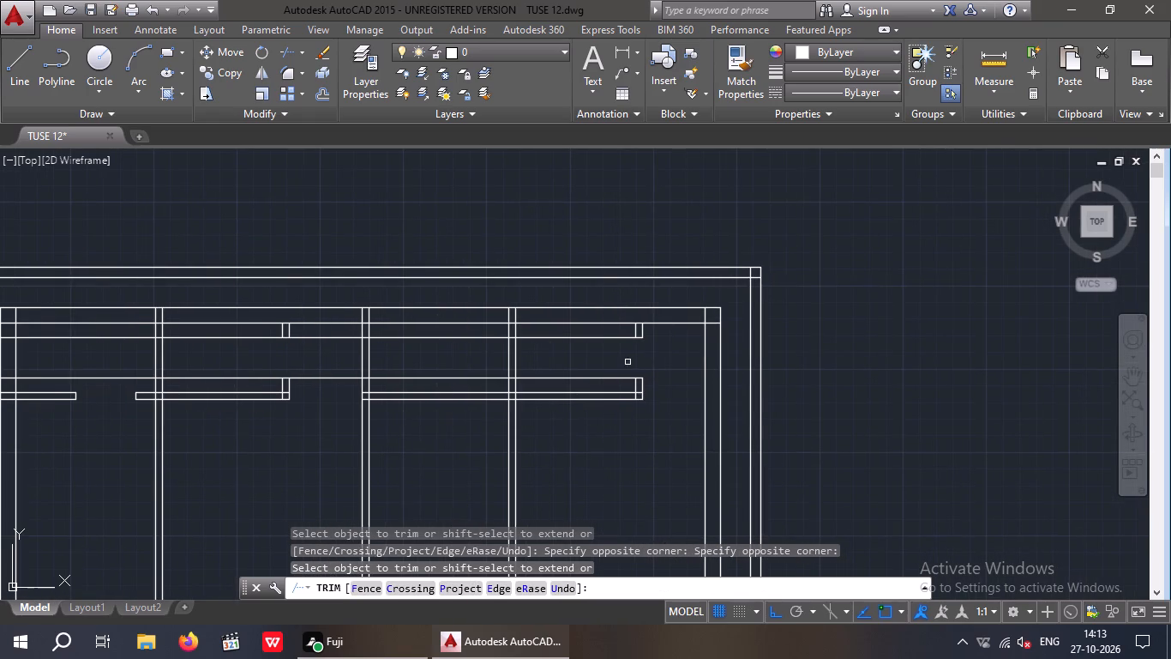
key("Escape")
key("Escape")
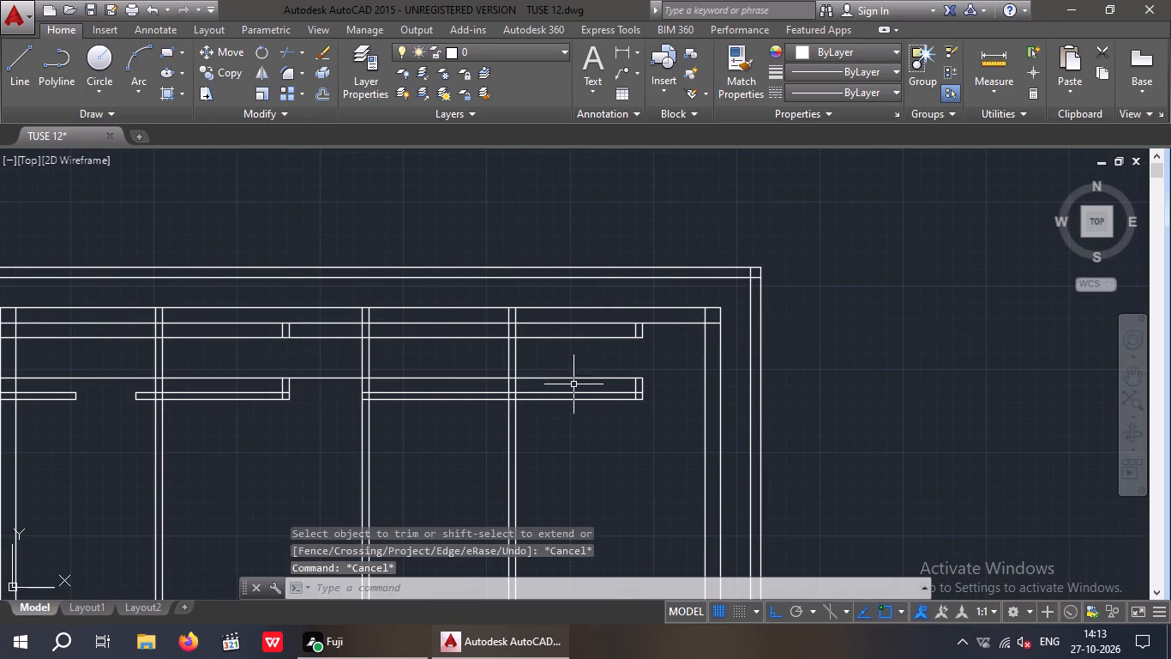
Erase the two horizontal guide lines crossing the top small rooms.
left_click_drag(577, 383, 570, 364)
left_click(562, 331)
key("Delete")
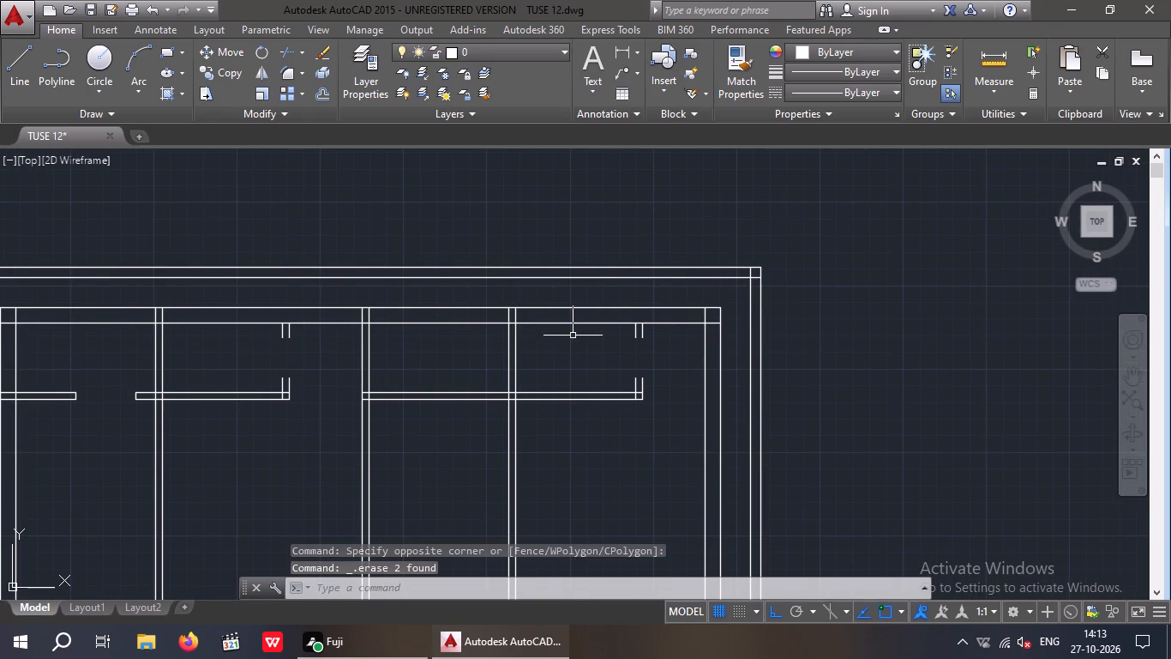
key("Escape")
key("Escape")
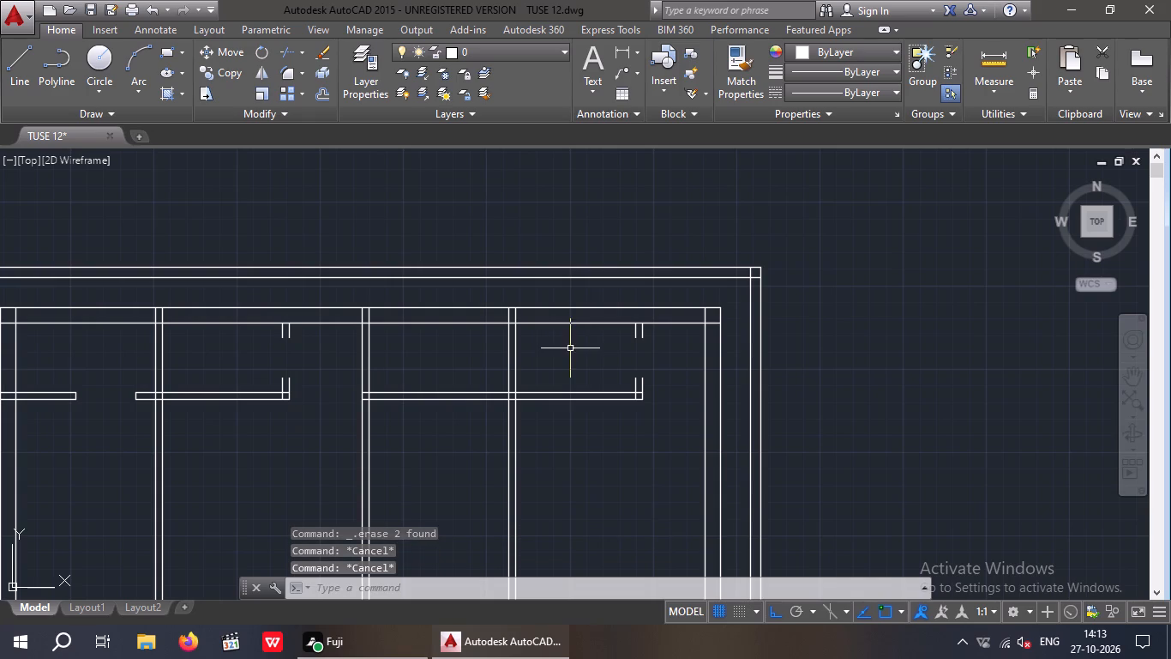
Draw lines closing both cut partition ends at the second small room's door opening.
key("l")
key("space")
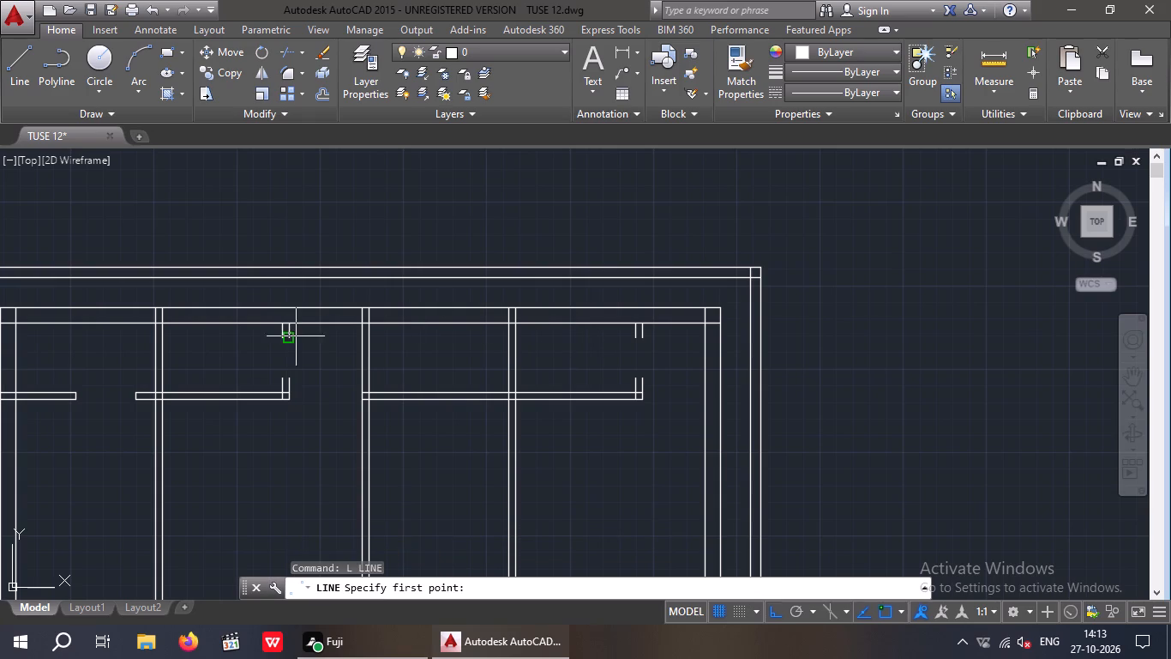
scroll(282, 337, "up", 3)
left_click_drag(276, 337, 290, 336)
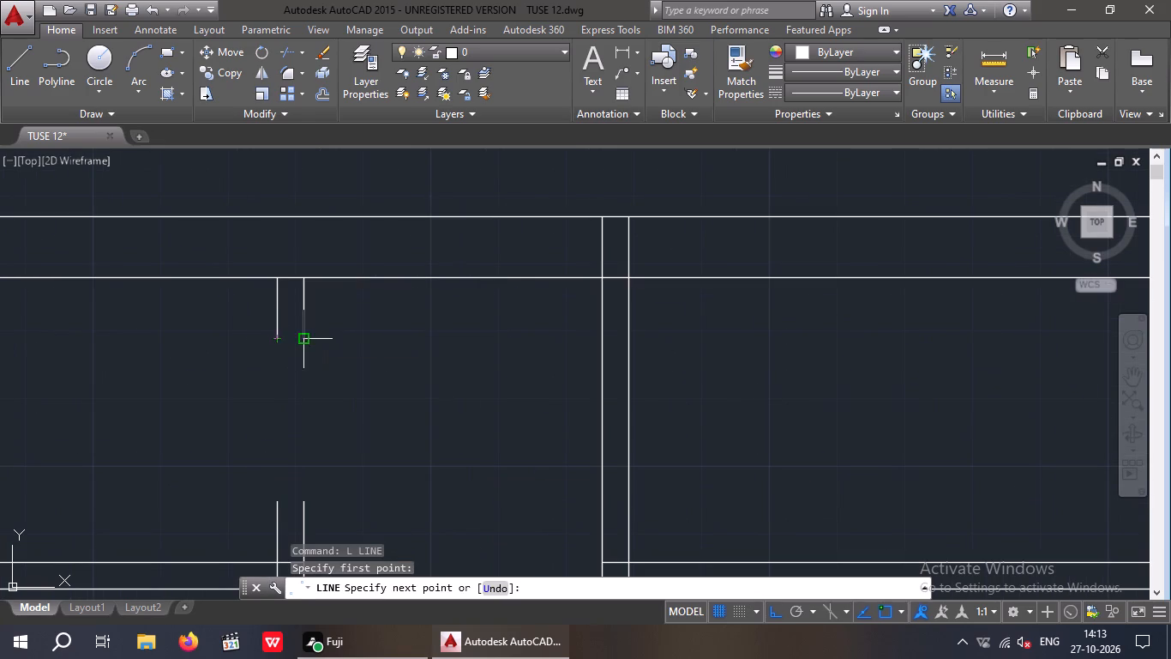
left_click(306, 336)
key("space")
key("space")
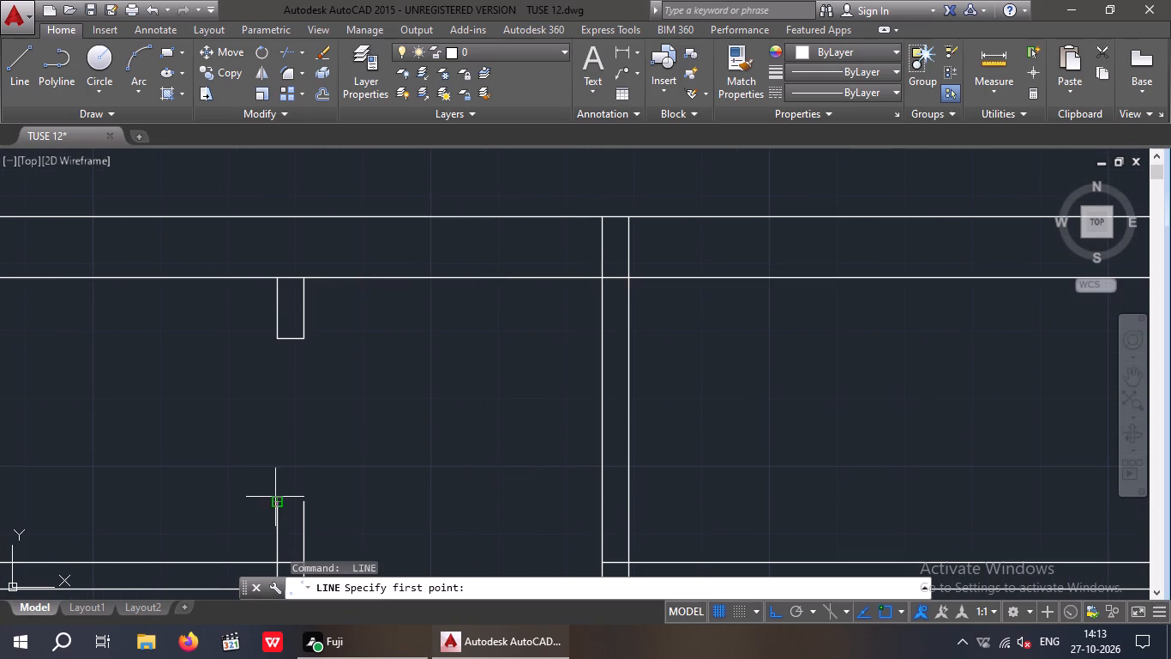
left_click(276, 501)
left_click(303, 502)
key("space")
scroll(320, 378, "down", 3)
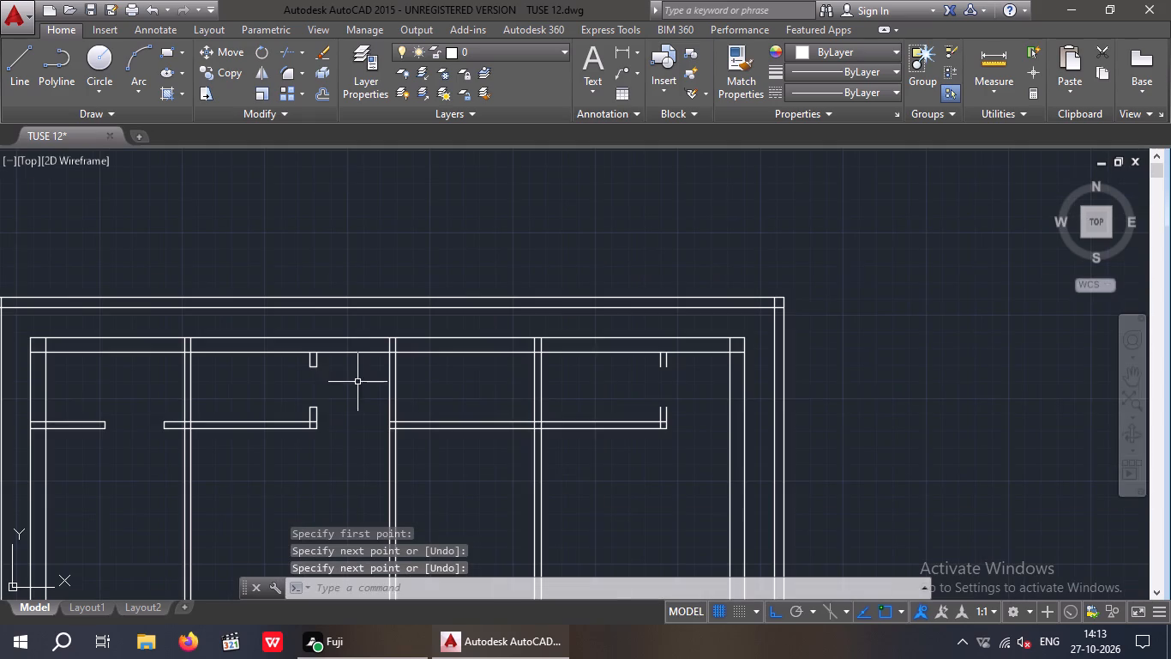
Draw lines closing both cut partition ends at the fourth small room's door opening.
scroll(670, 369, "up", 2)
key("space")
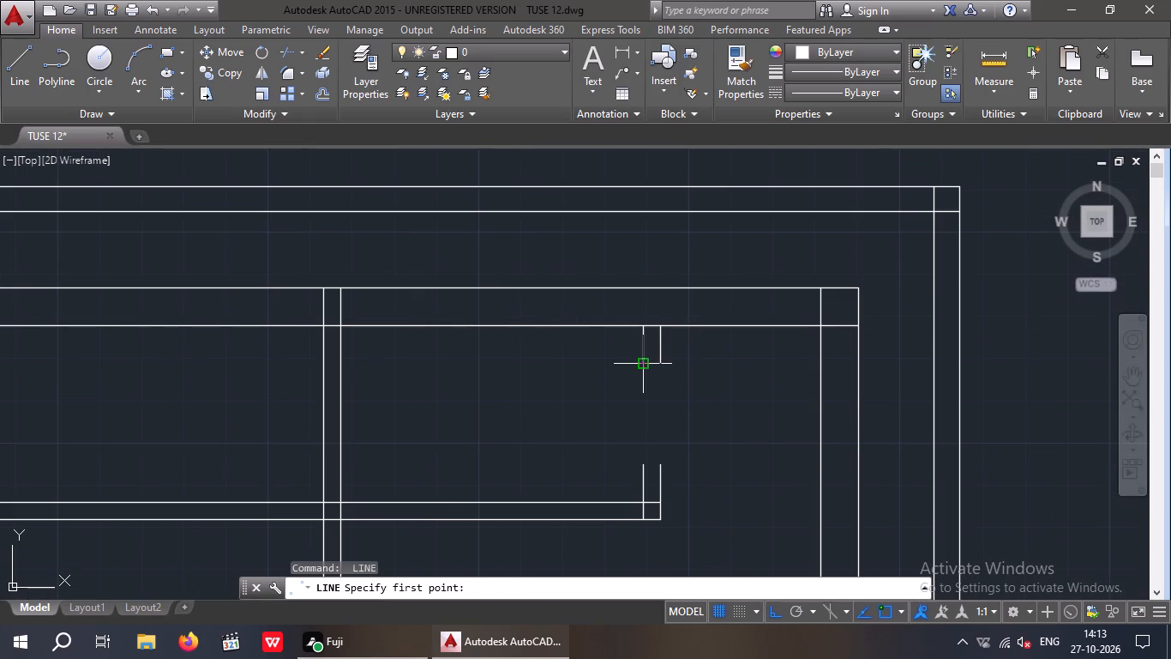
left_click(642, 365)
left_click(660, 362)
key("space")
key("space")
left_click_drag(642, 464, 652, 464)
left_click(664, 458)
scroll(705, 414, "down", 1)
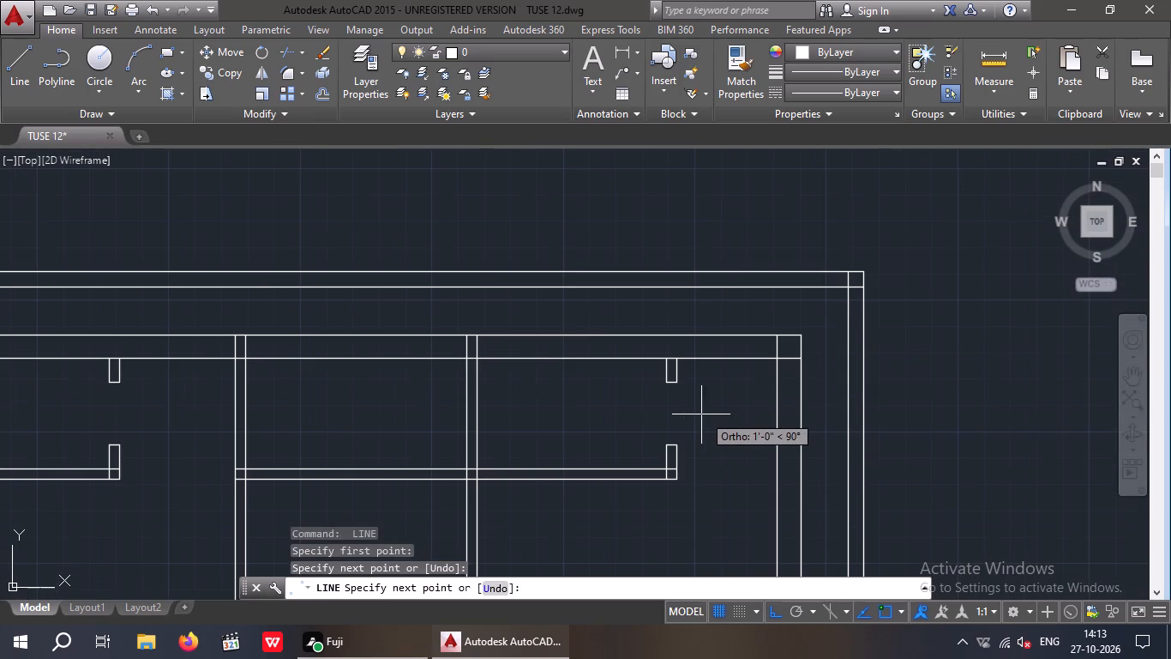
key("Escape")
key("Escape")
Offset the left line of the partition between the third and fourth top rooms 1' to the left.
middle_click_drag(571, 404, 562, 414)
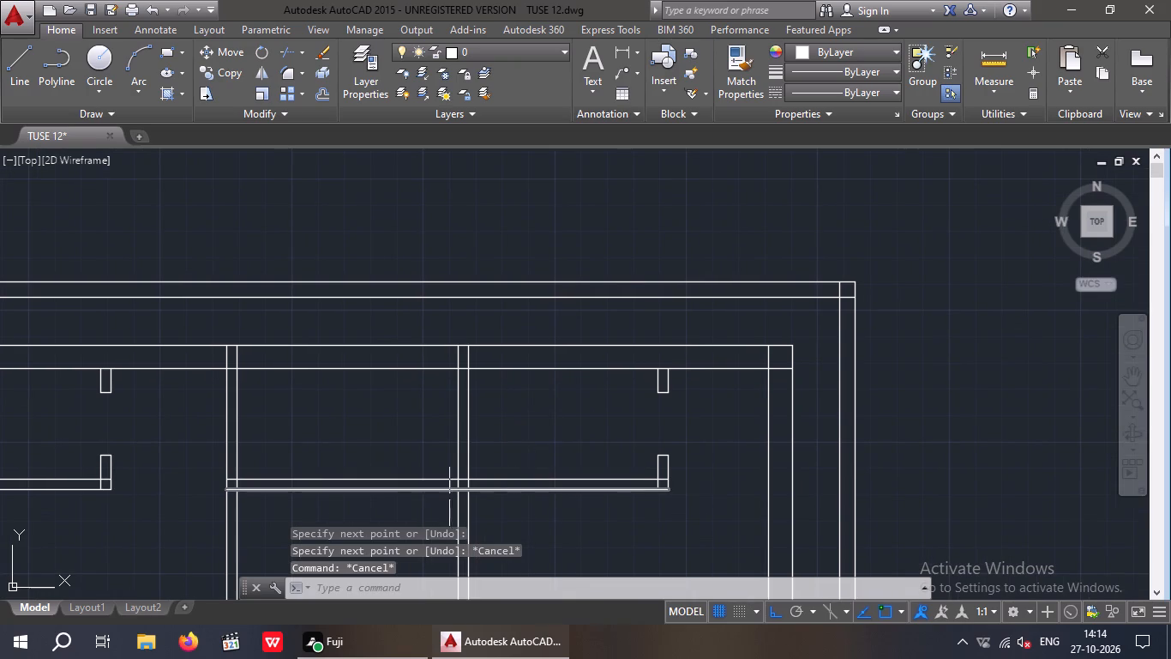
middle_click_drag(511, 438, 549, 361)
scroll(569, 395, "down", 2)
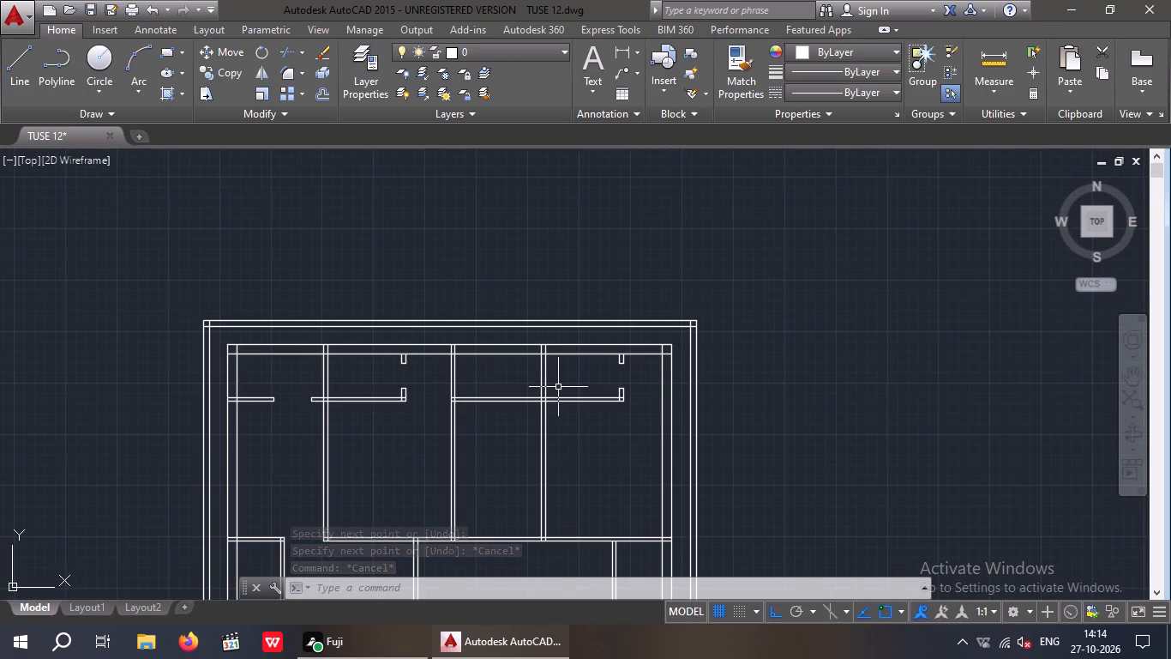
middle_click_drag(558, 386, 561, 357)
key("Escape")
key("Escape")
key("o")
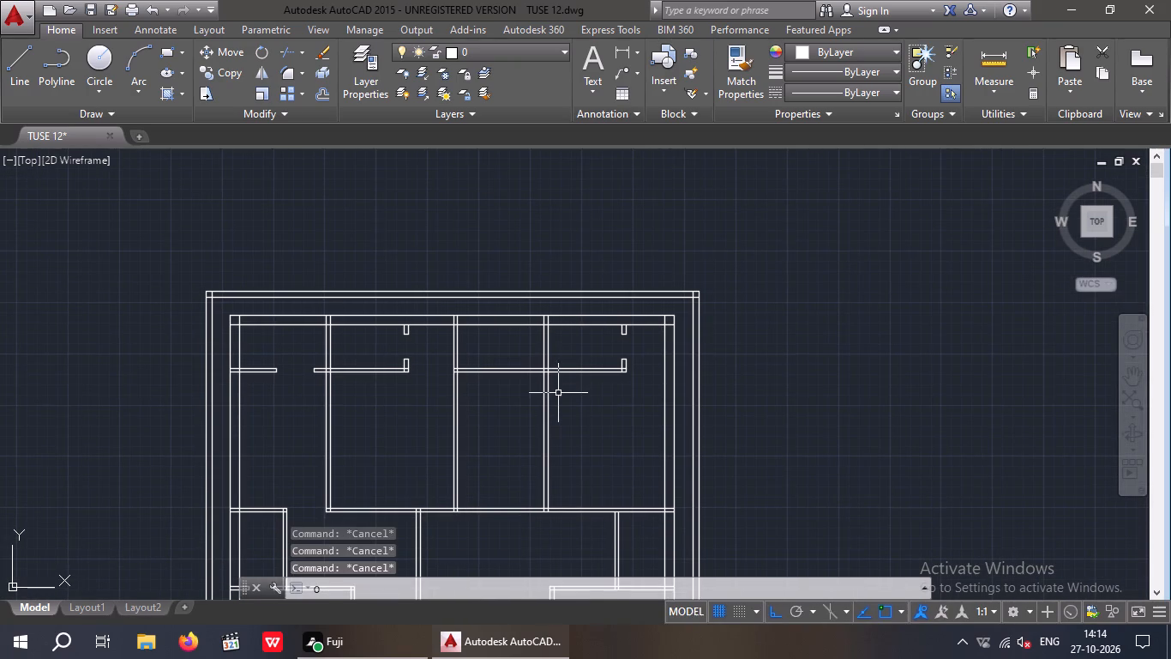
key("Return")
key("1")
key("apostrophe")
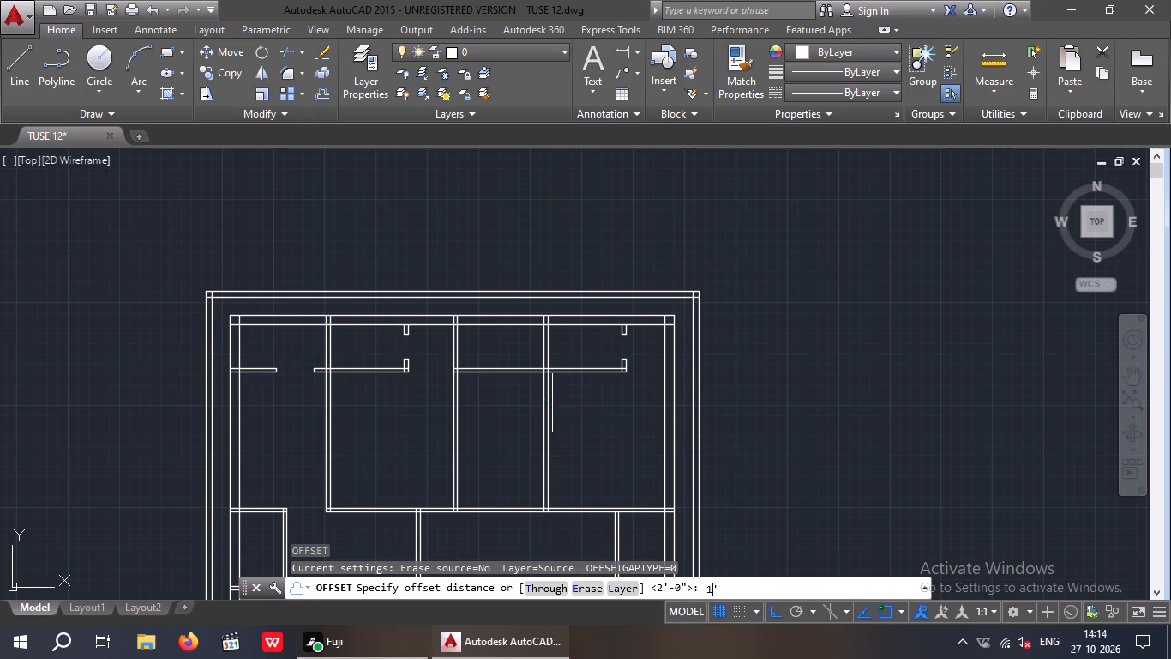
key("Return")
scroll(547, 354, "up", 3)
left_click_drag(519, 373, 493, 390)
left_click(483, 396)
key("Escape")
key("Escape")
Trim the 1' offset line above and below the third small room's bottom partition, leaving only a jamb line across it.
key("t")
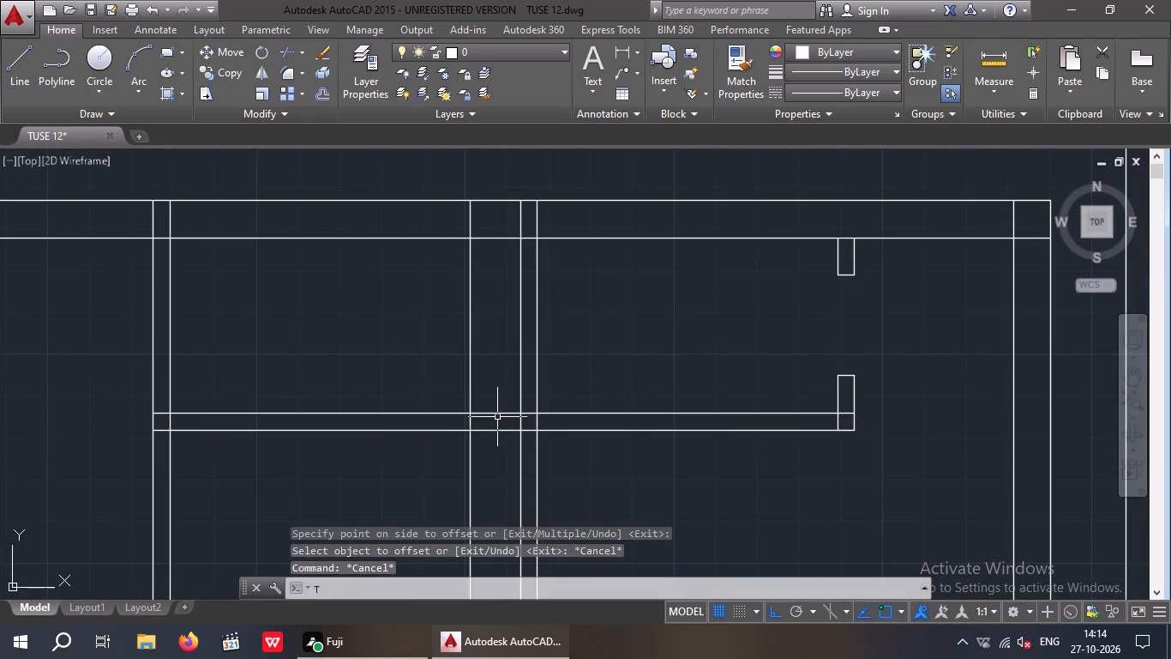
key("r")
key("space")
key("space")
scroll(485, 220, "up", 2)
left_click_drag(484, 220, 411, 248)
left_click(389, 245)
scroll(405, 227, "down", 3)
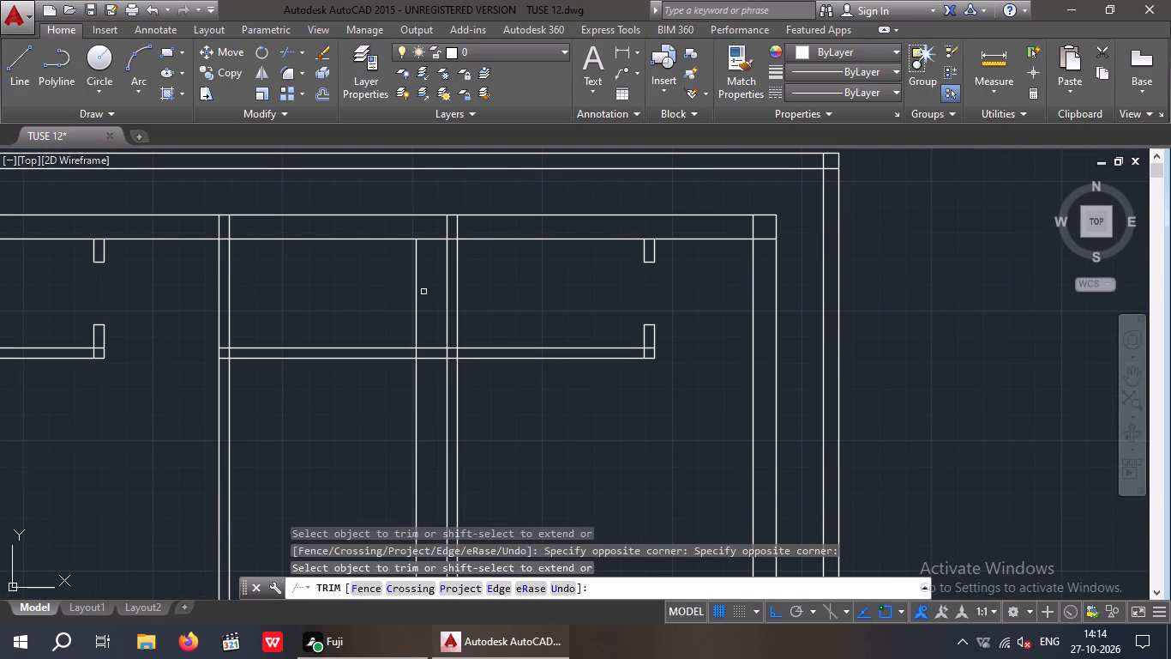
left_click(423, 292)
left_click(393, 301)
left_click_drag(426, 390, 369, 423)
left_click(366, 423)
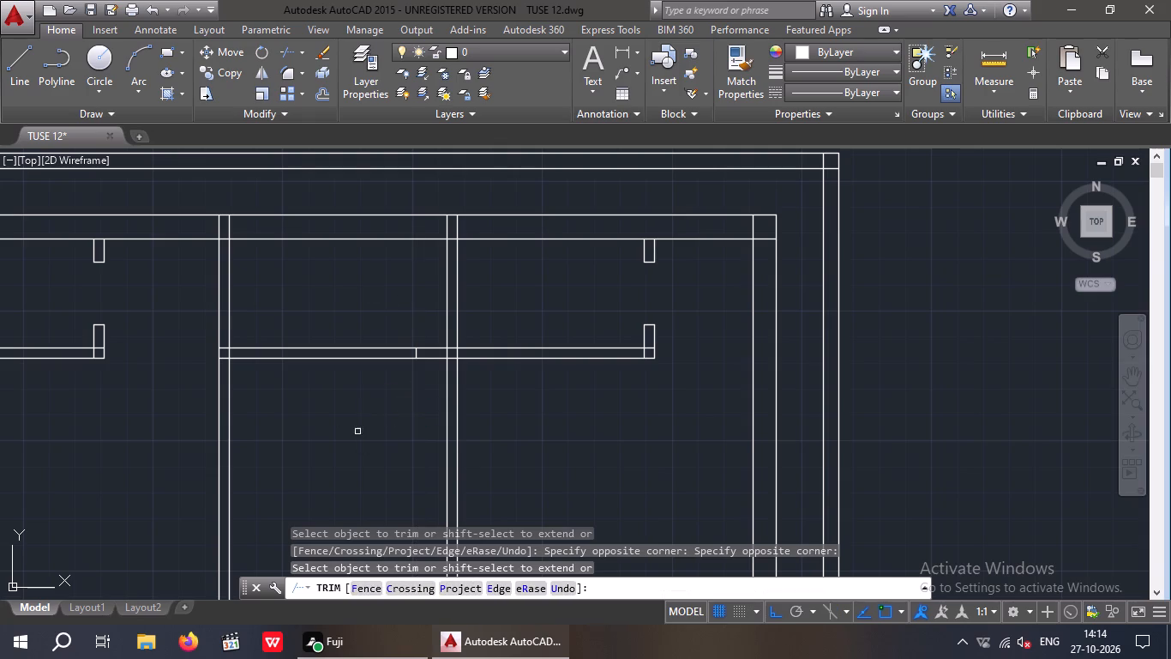
key("Escape")
key("Escape")
Offset the jamb line in the third small room's bottom partition 3' to the left for the opening's other side.
key("o")
key("Return")
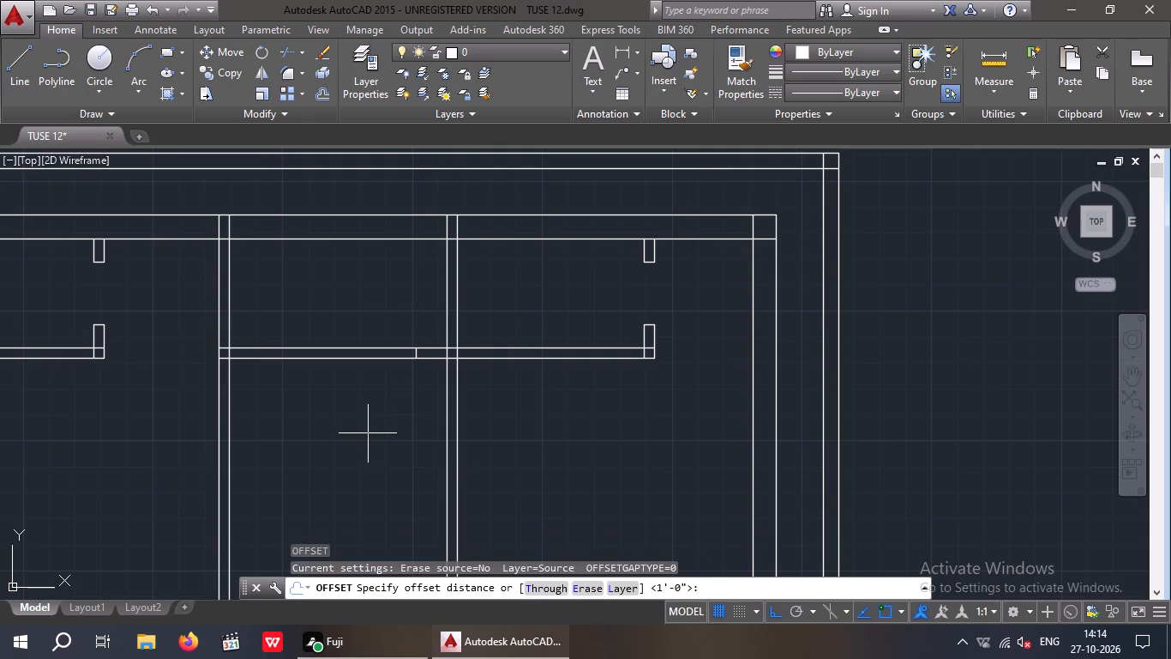
key("3")
key("apostrophe")
key("Return")
scroll(414, 344, "up", 1)
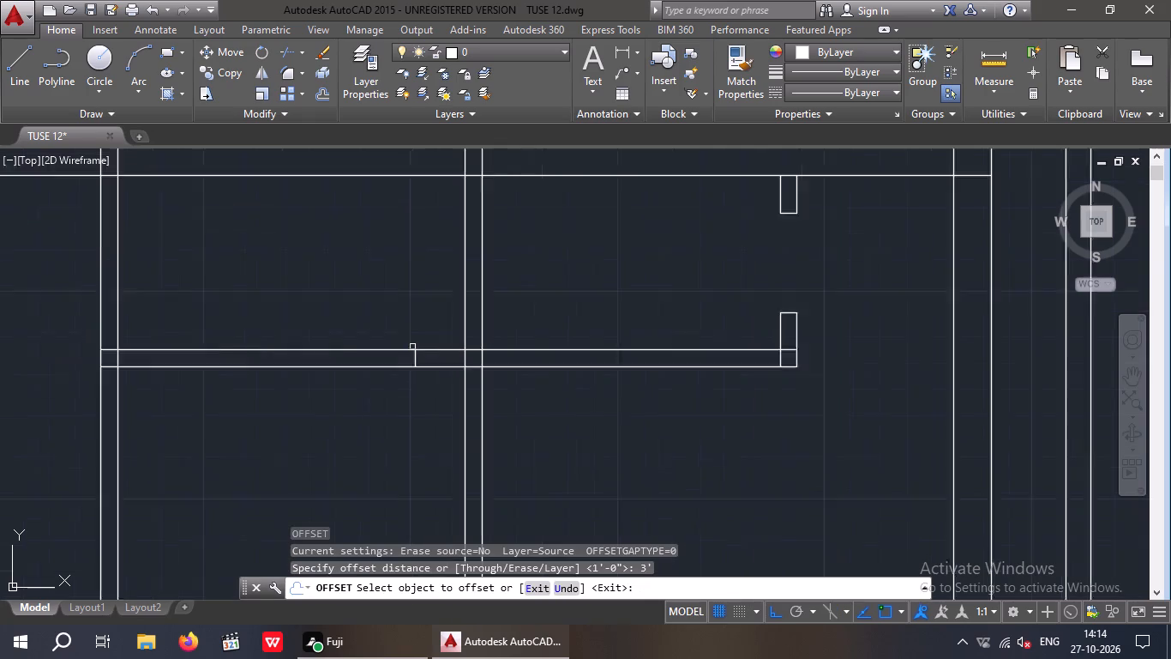
scroll(412, 347, "up", 2)
left_click_drag(417, 377, 322, 395)
left_click(267, 406)
scroll(276, 397, "down", 2)
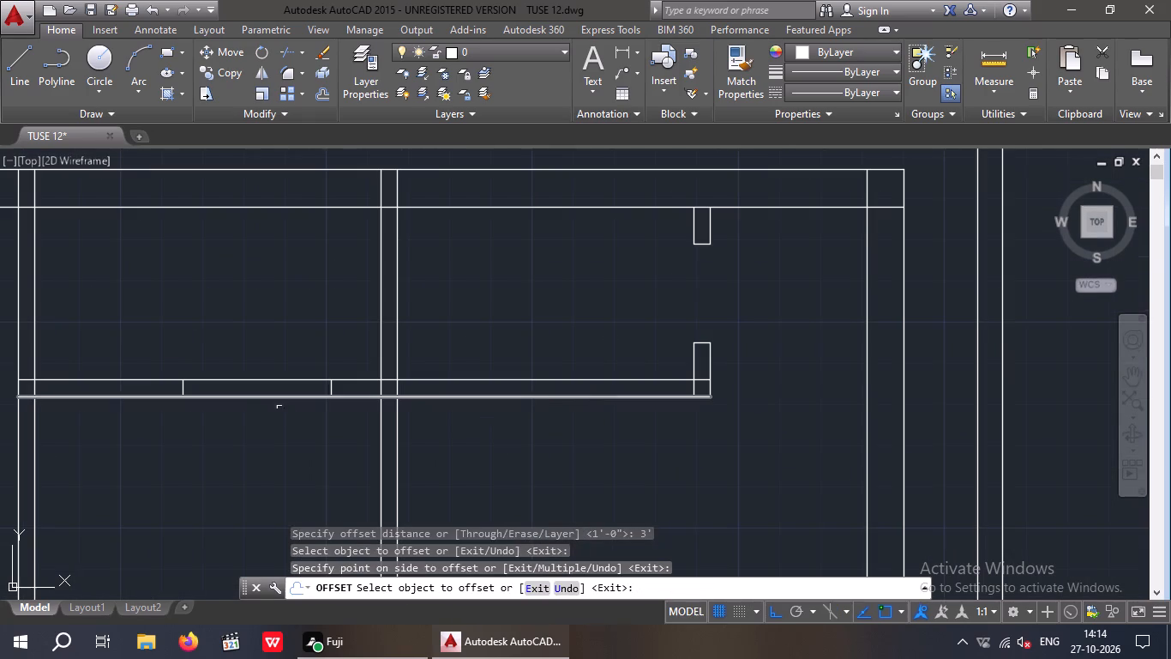
Trim both lines of the third small room's bottom partition between the two jamb lines to open the doorway.
key("Escape")
key("Escape")
type("TR")
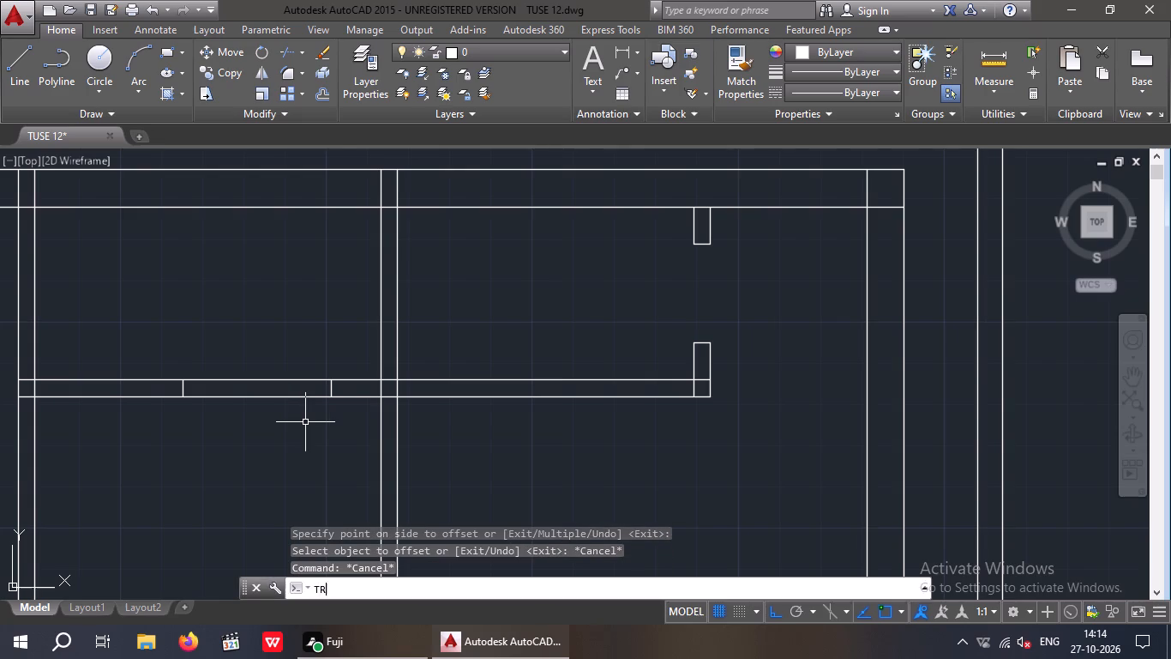
key("space")
key("space")
left_click_drag(310, 444, 280, 432)
left_click(282, 359)
scroll(278, 360, "down", 3)
middle_click_drag(275, 414, 302, 342)
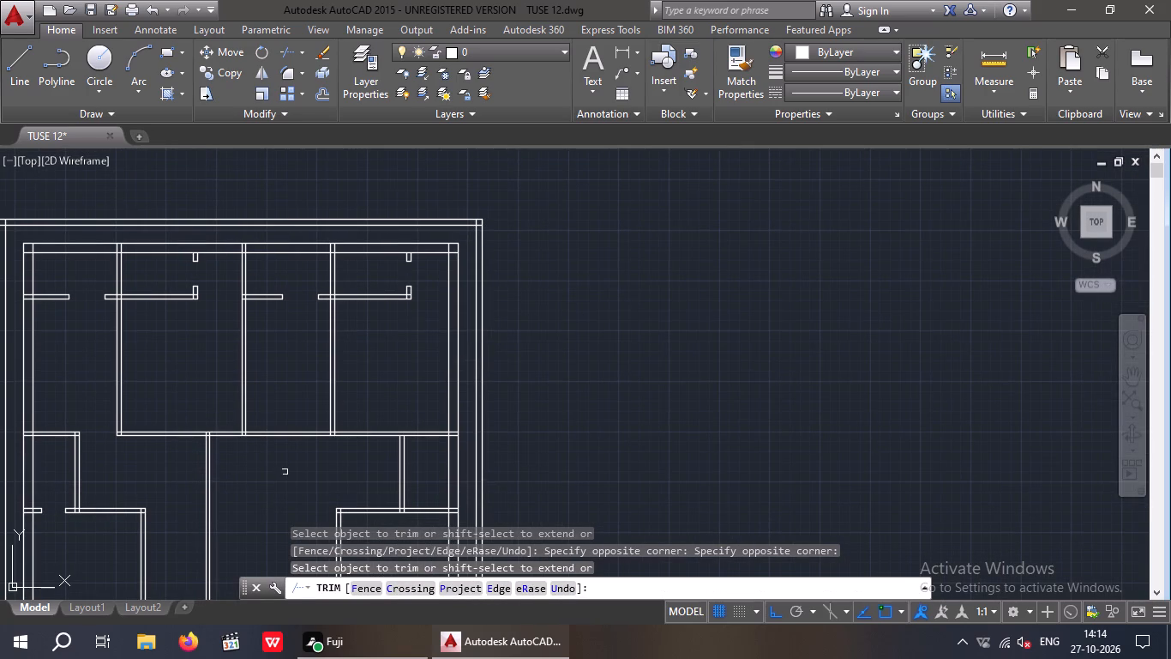
key("Escape")
key("Escape")
key("Escape")
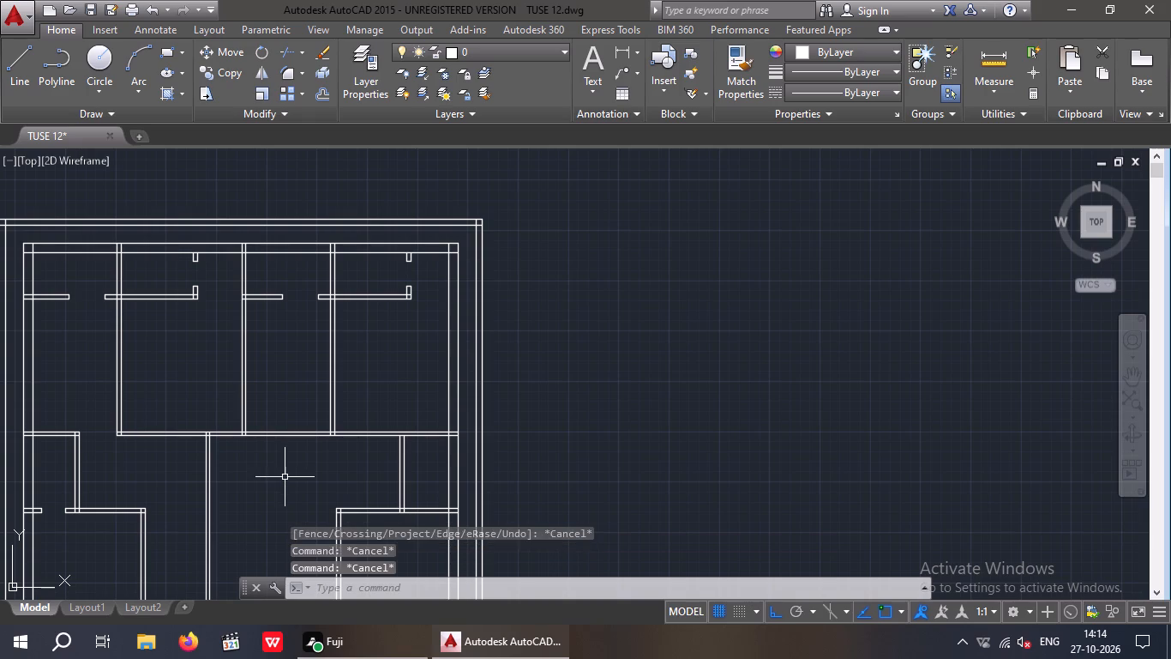
Measure the horizontal gap between the partition corner below the first top room and the second top room's lower-left corner.
middle_click_drag(282, 477, 326, 464)
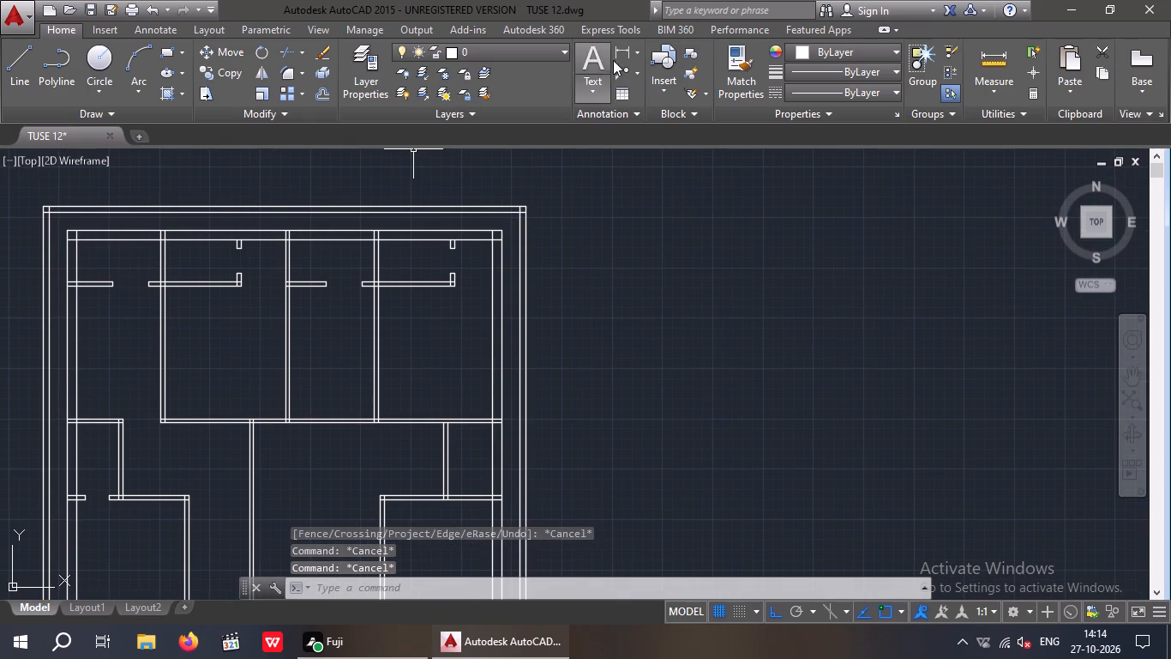
left_click(624, 60)
scroll(129, 418, "up", 3)
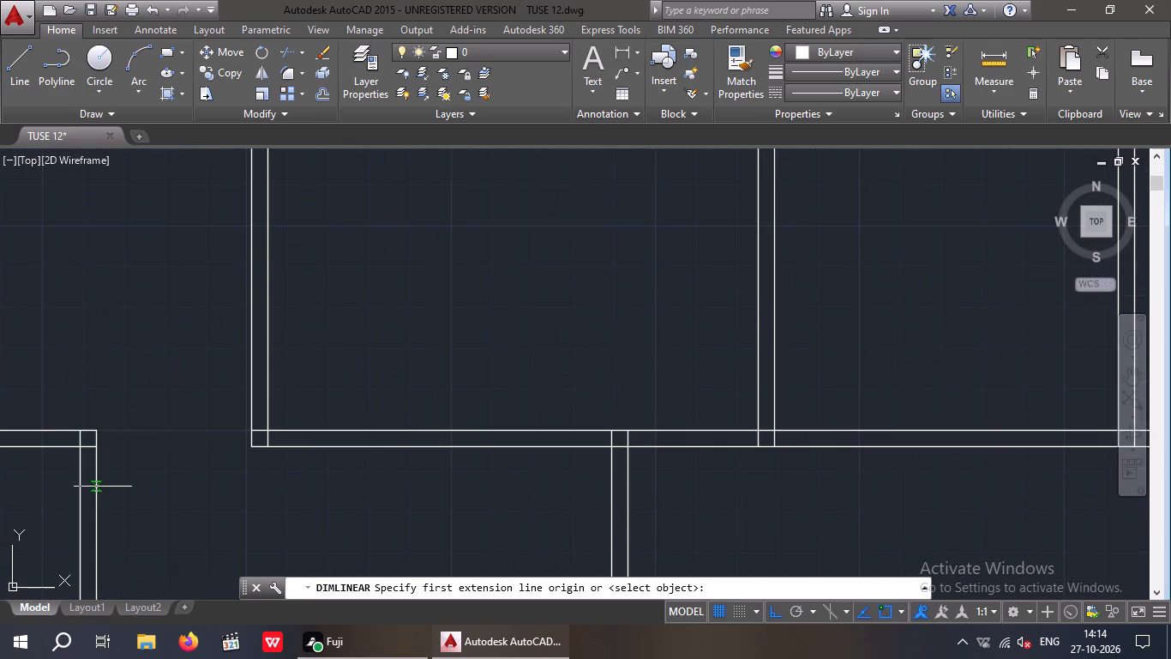
left_click_drag(99, 447, 123, 451)
left_click(254, 451)
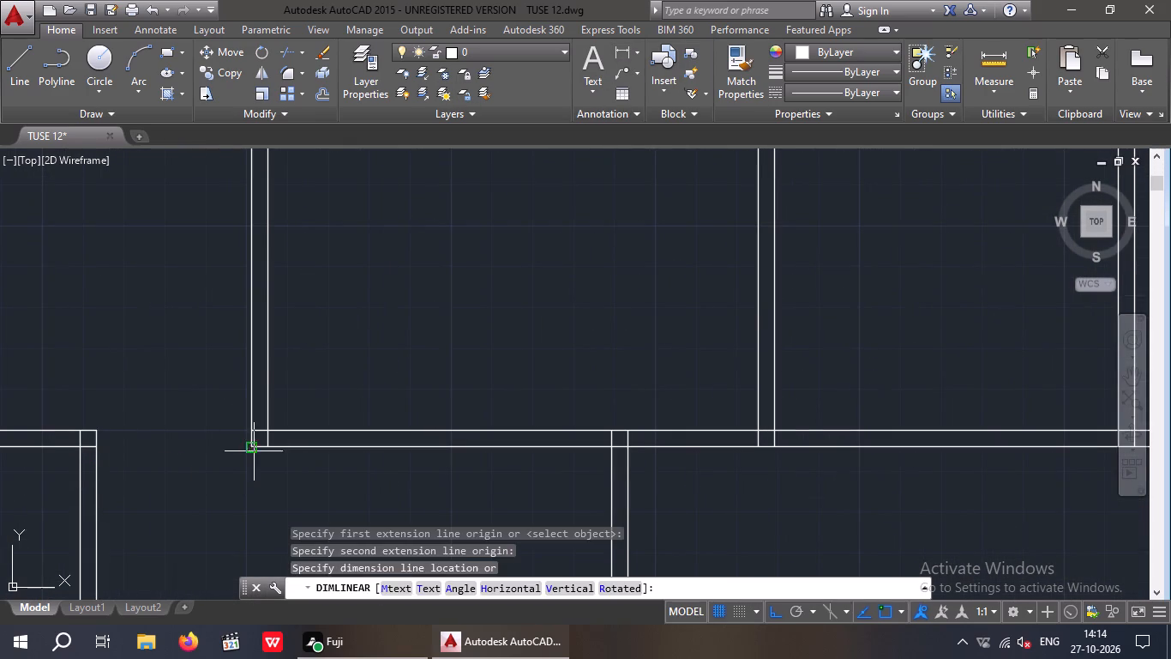
key("Escape")
Offset the left line of the partition between the third and fourth top rooms 3' to the left.
scroll(212, 384, "down", 3)
scroll(429, 397, "up", 2)
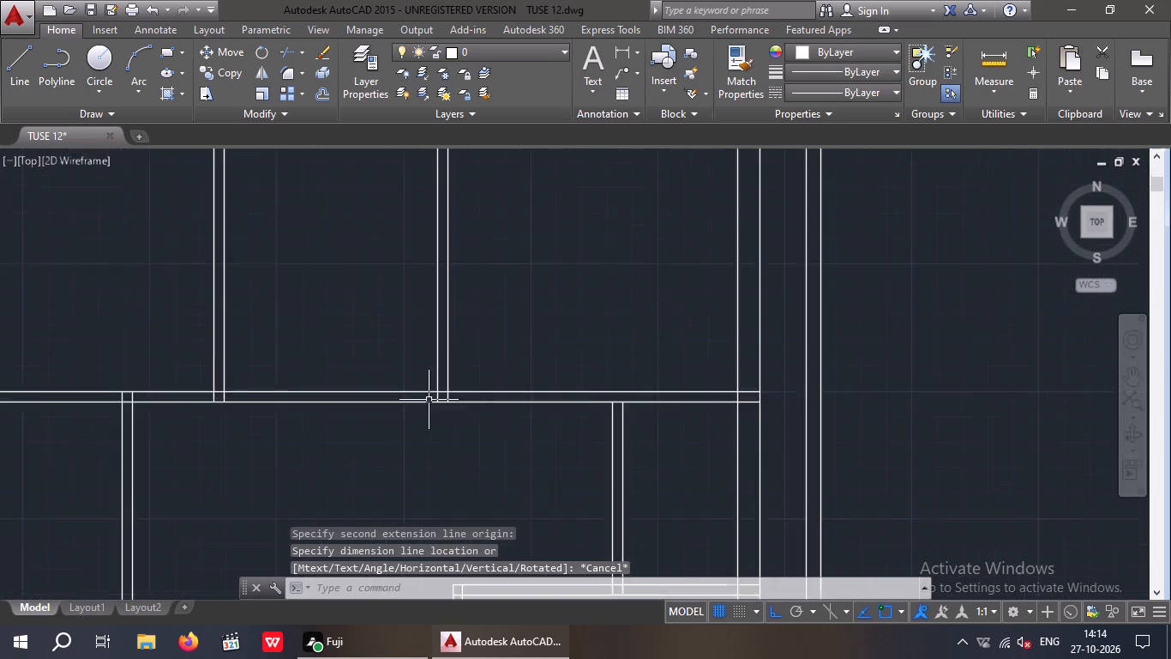
scroll(429, 400, "up", 1)
scroll(428, 408, "down", 1)
middle_click_drag(426, 434, 418, 513)
scroll(419, 437, "down", 2)
scroll(416, 428, "up", 1)
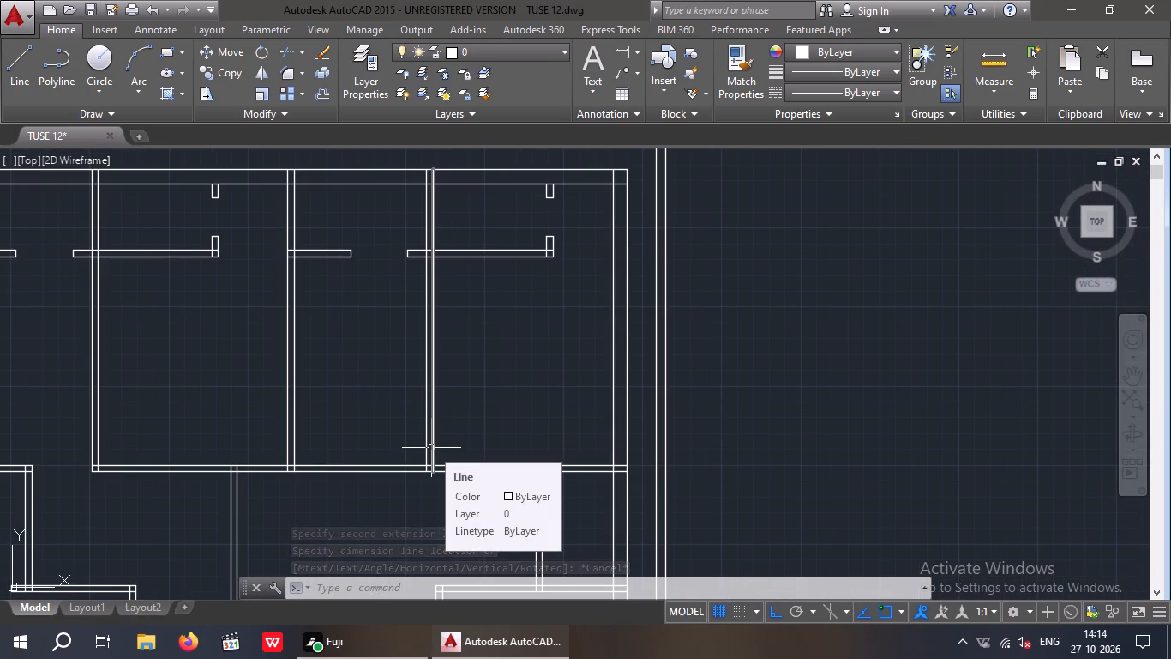
key("o")
key("Return")
type("3'")
key("Return")
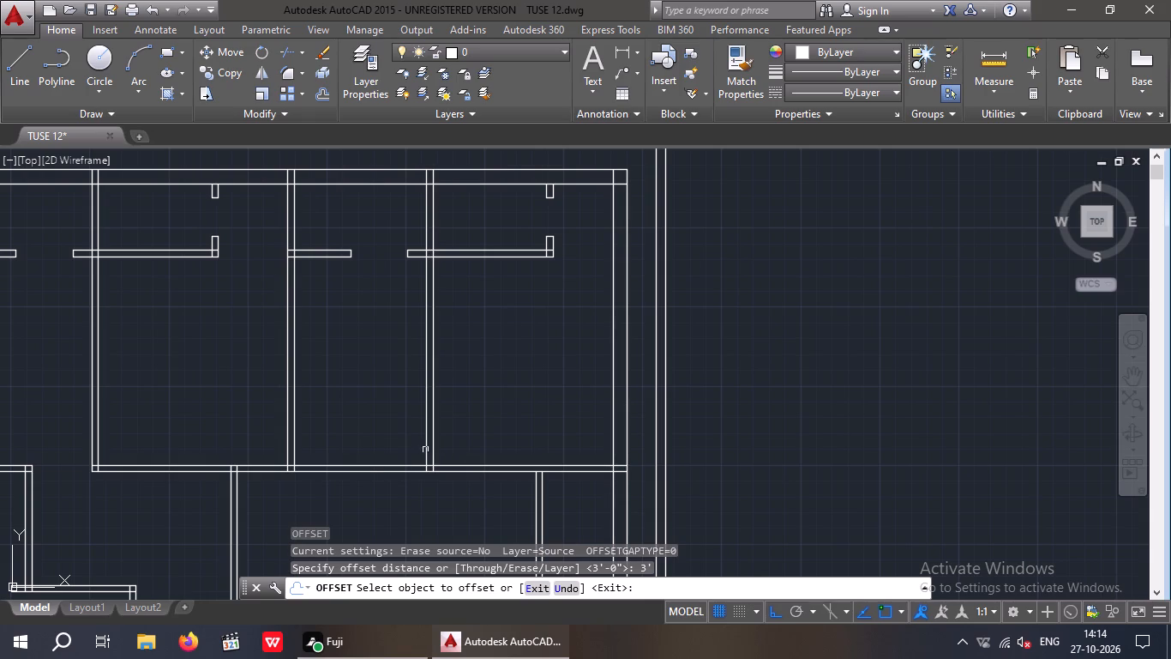
left_click(427, 448)
left_click(404, 463)
key("Escape")
key("Escape")
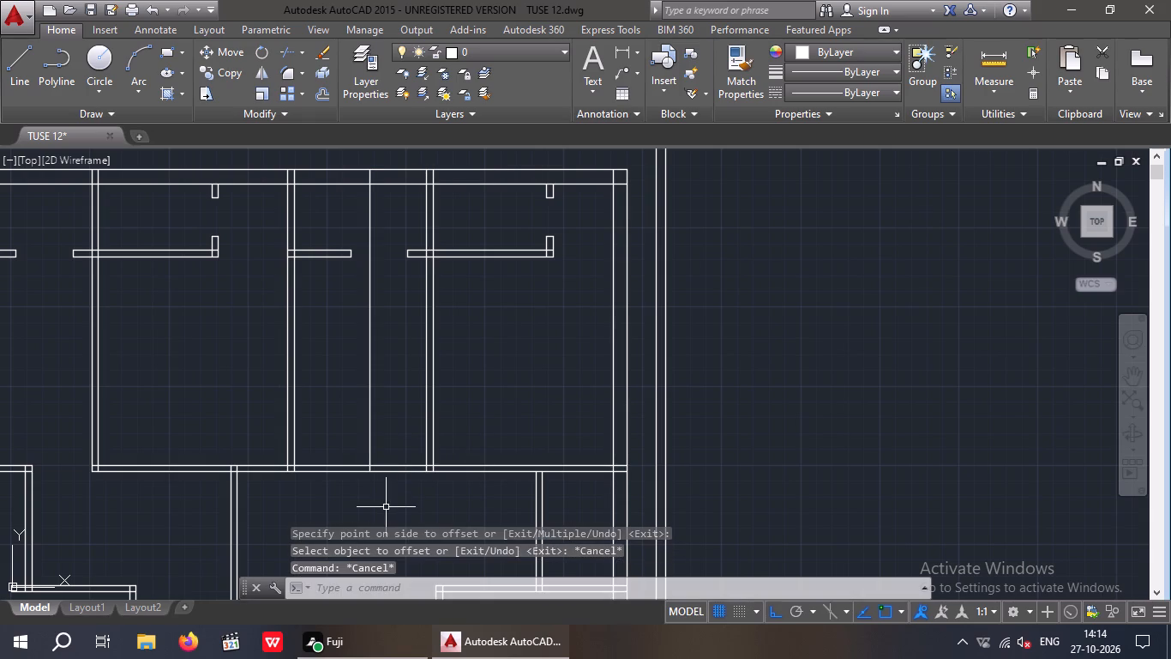
Trim the 3' offset line down to a jamb and cut the door opening in the third top room's bottom wall.
key("t")
type("R")
key("space")
key("space")
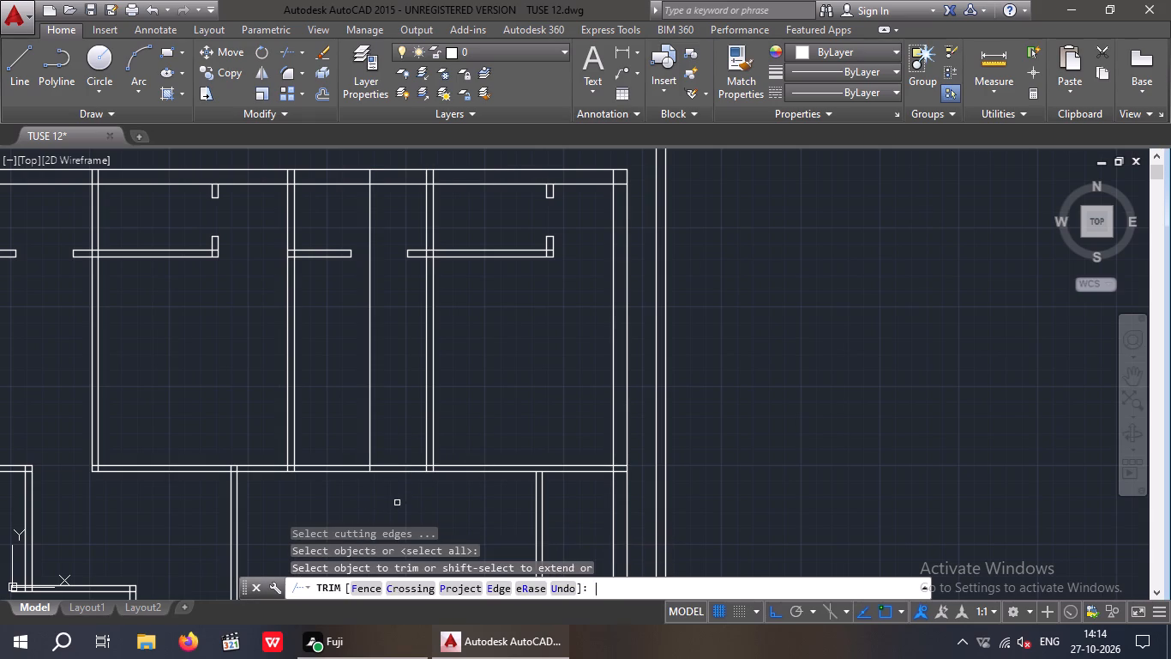
scroll(373, 484, "up", 4)
left_click_drag(402, 291, 336, 318)
left_click(306, 319)
left_click_drag(602, 491, 601, 493)
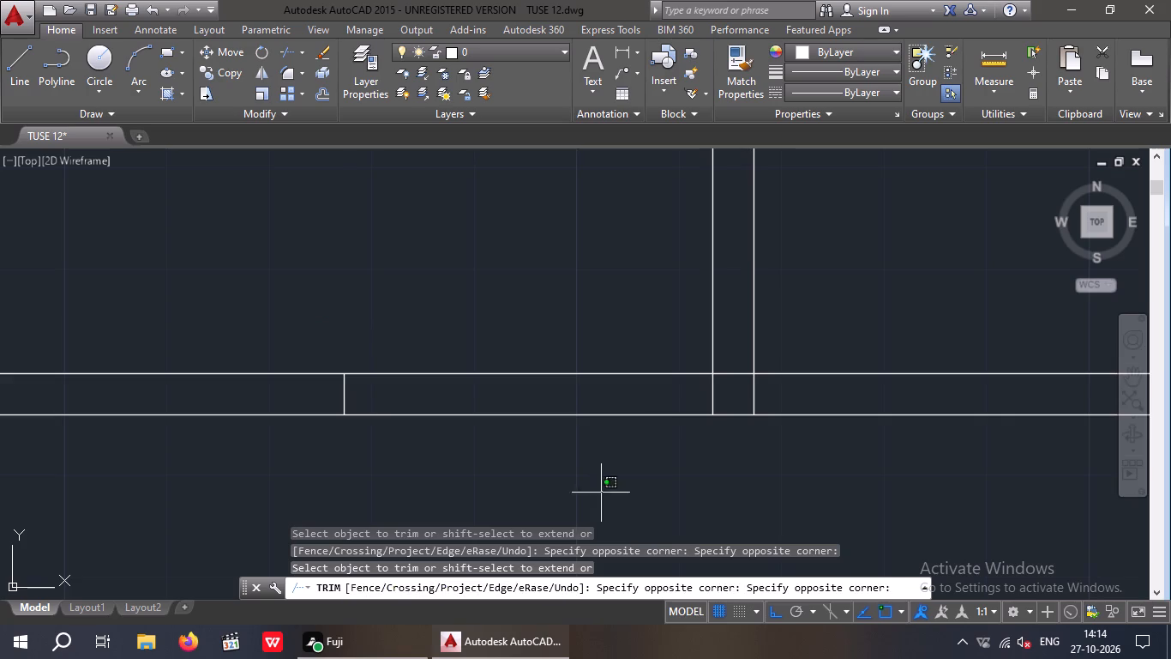
left_click_drag(601, 493, 507, 375)
left_click(483, 289)
scroll(487, 329, "down", 3)
middle_click_drag(499, 368, 387, 475)
key("Escape")
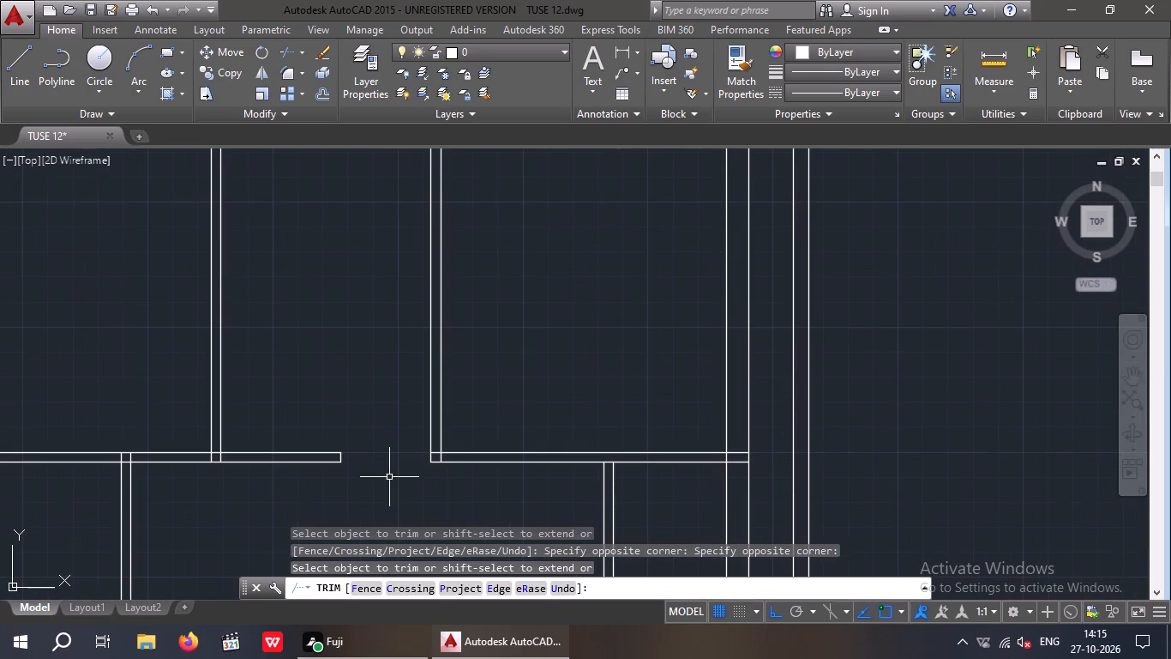
key("Escape")
Offset the right line of the partition between the third and fourth top rooms 1' to the right.
key("o")
key("Return")
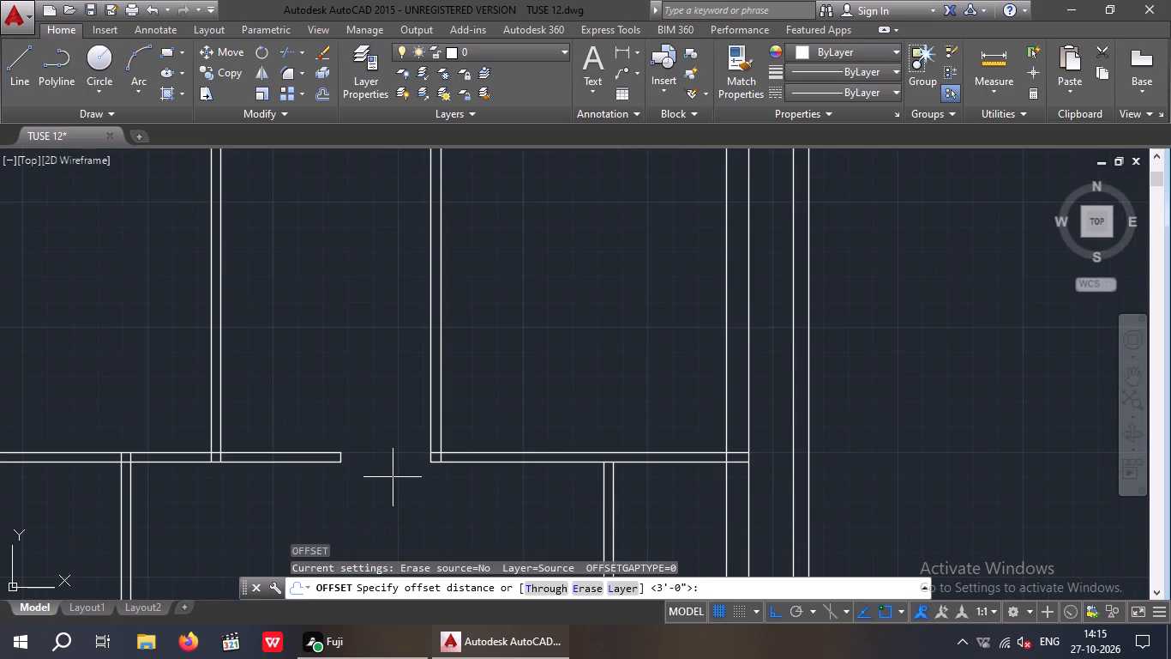
key("1")
key("apostrophe")
key("Return")
scroll(445, 431, "down", 2)
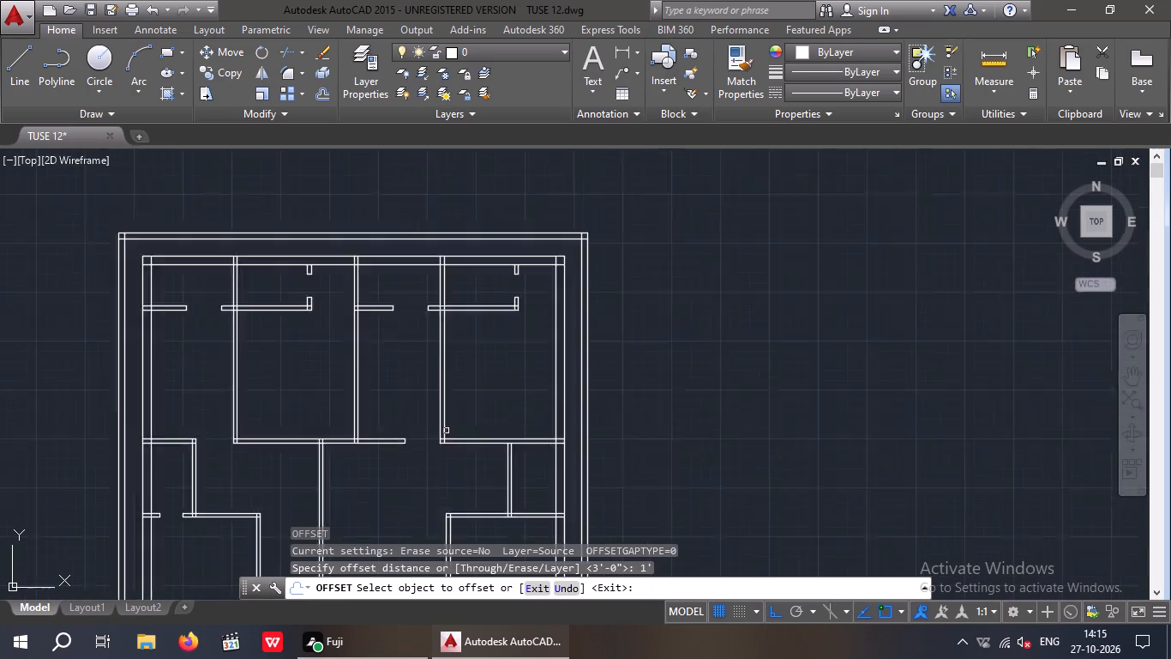
scroll(446, 431, "down", 1)
scroll(450, 426, "up", 5)
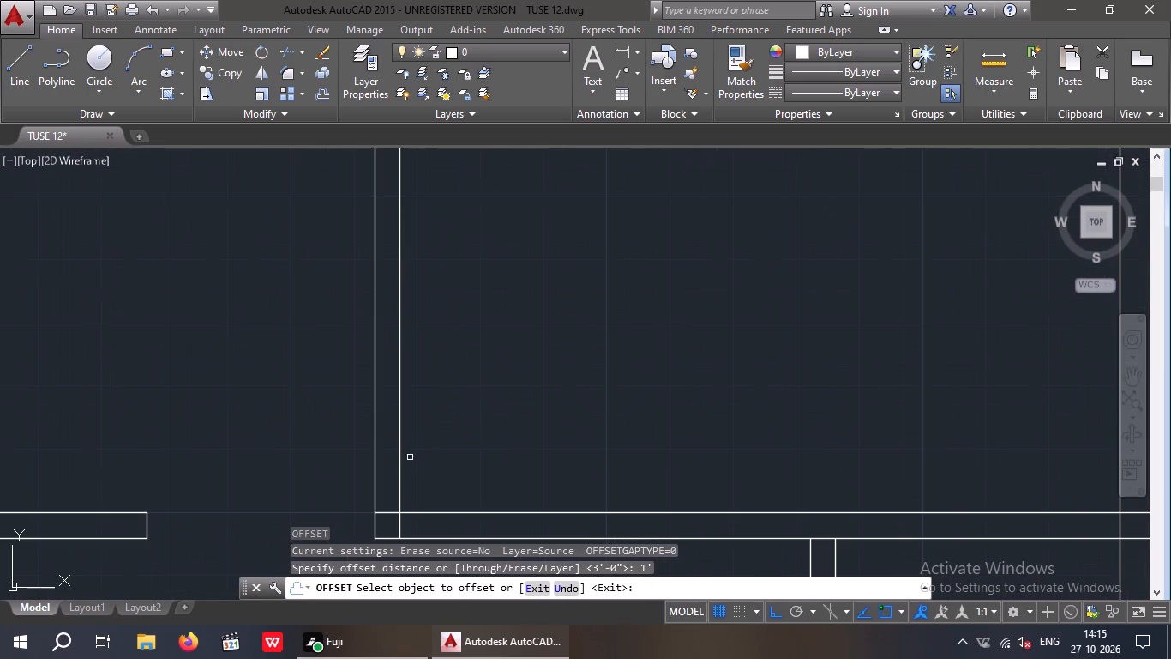
left_click(397, 467)
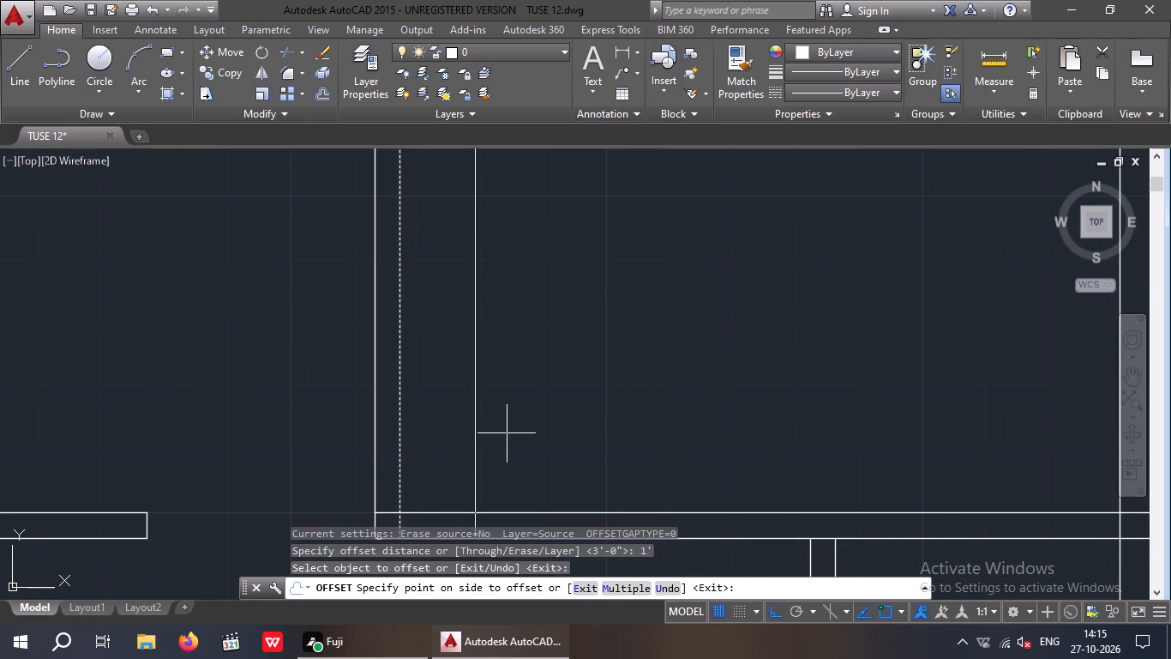
middle_click_drag(507, 431, 514, 348)
left_click(525, 364)
Offset the right line of the partition between the first and second top rooms 1' to the right.
scroll(535, 360, "down", 3)
middle_click_drag(459, 432, 543, 442)
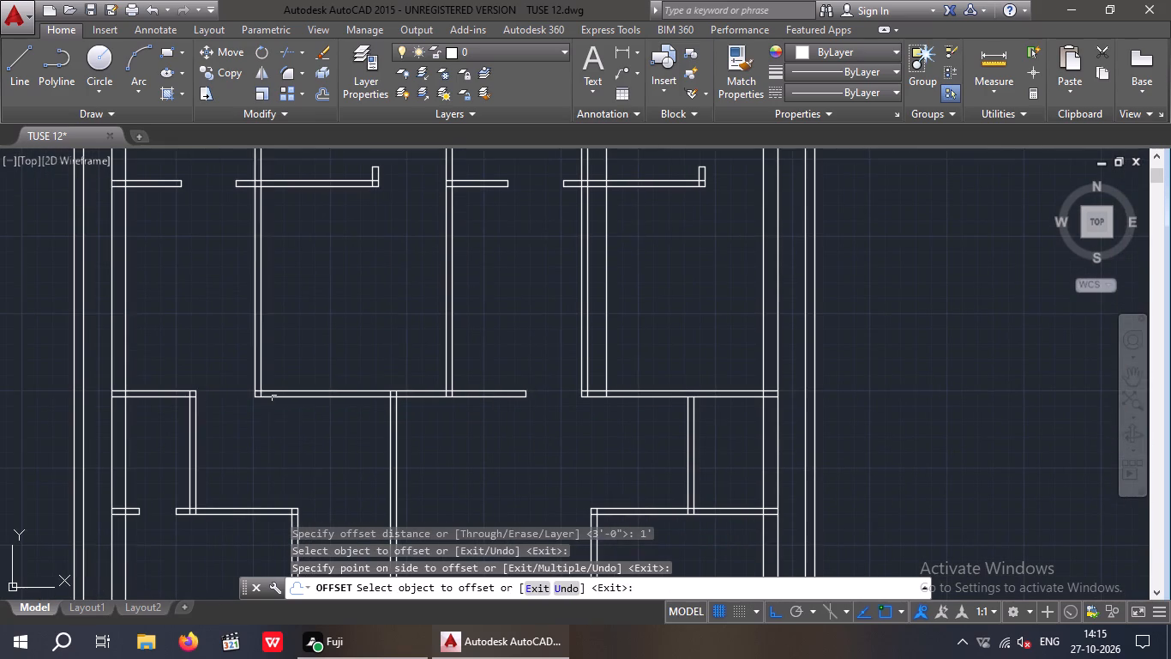
scroll(267, 347, "up", 3)
left_click(237, 410)
left_click(317, 402)
scroll(349, 337, "down", 3)
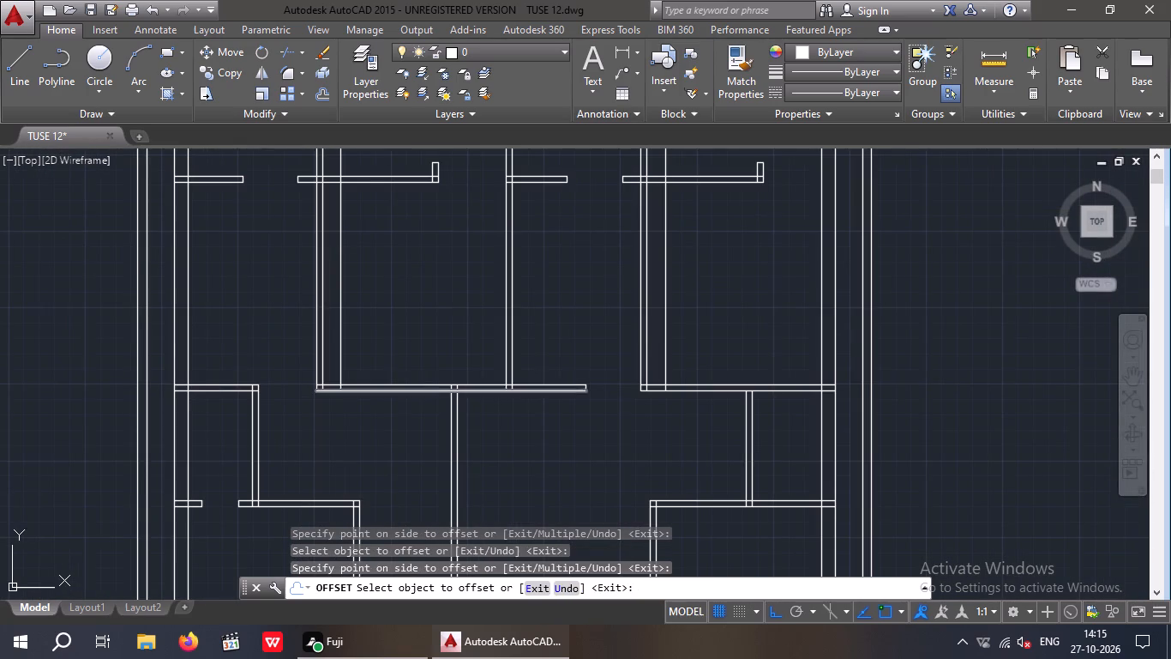
key("Escape")
key("Escape")
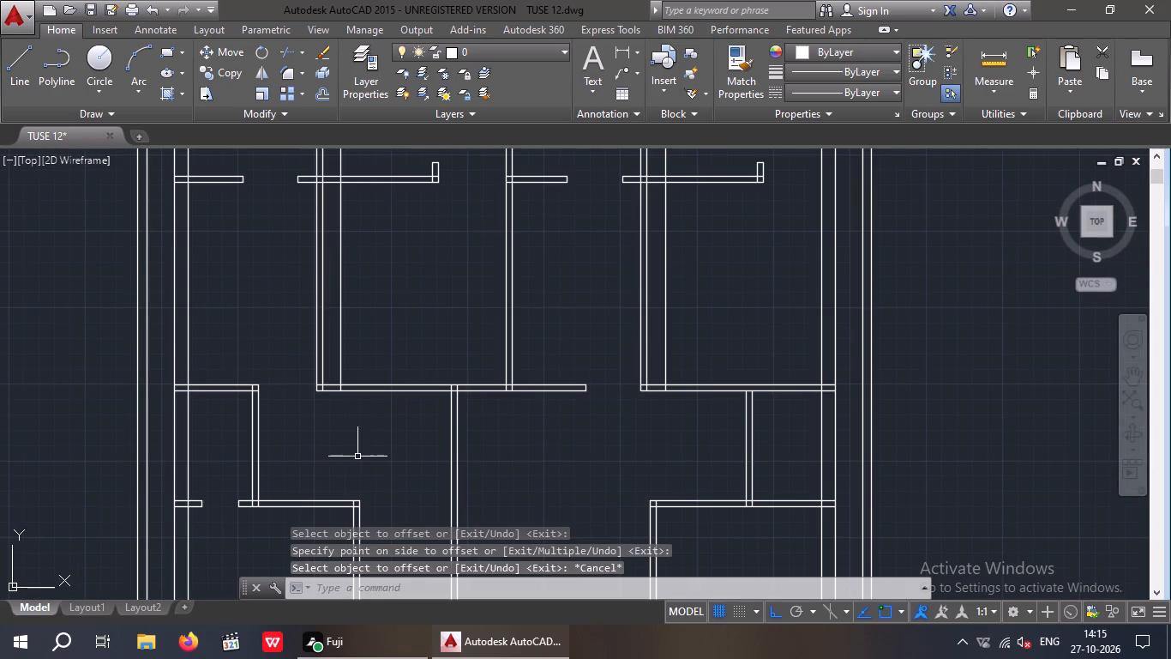
Offset the 1' offset lines in the second and fourth top rooms 3' to the right for the openings' other sides.
key("o")
key("Return")
key("3")
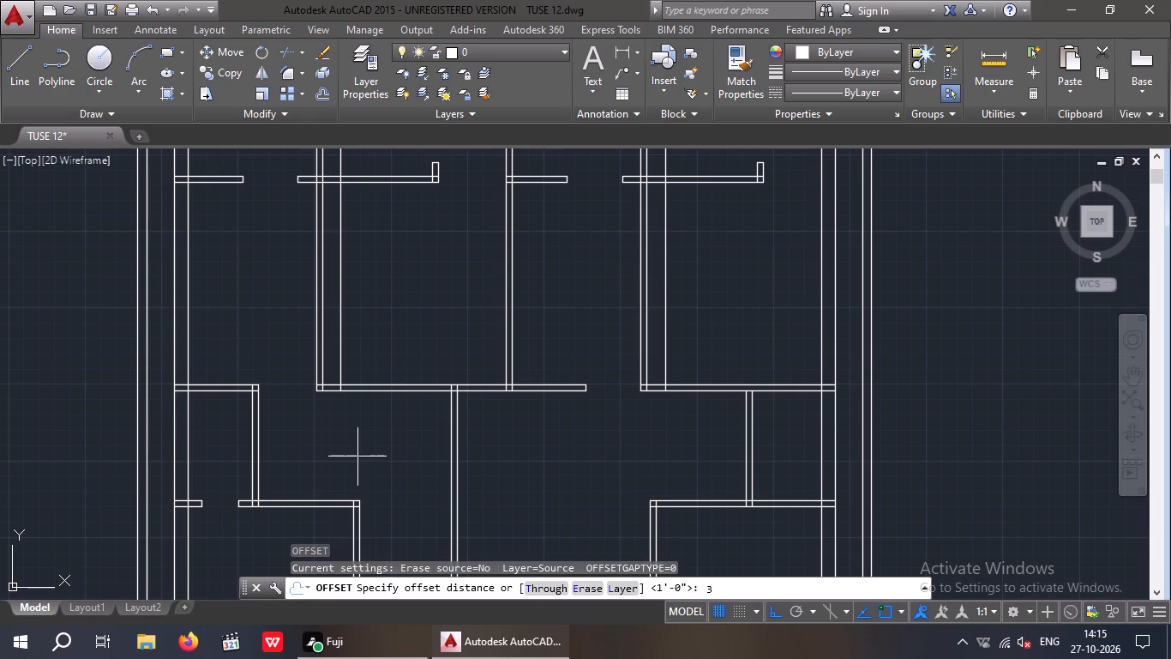
key("apostrophe")
key("Return")
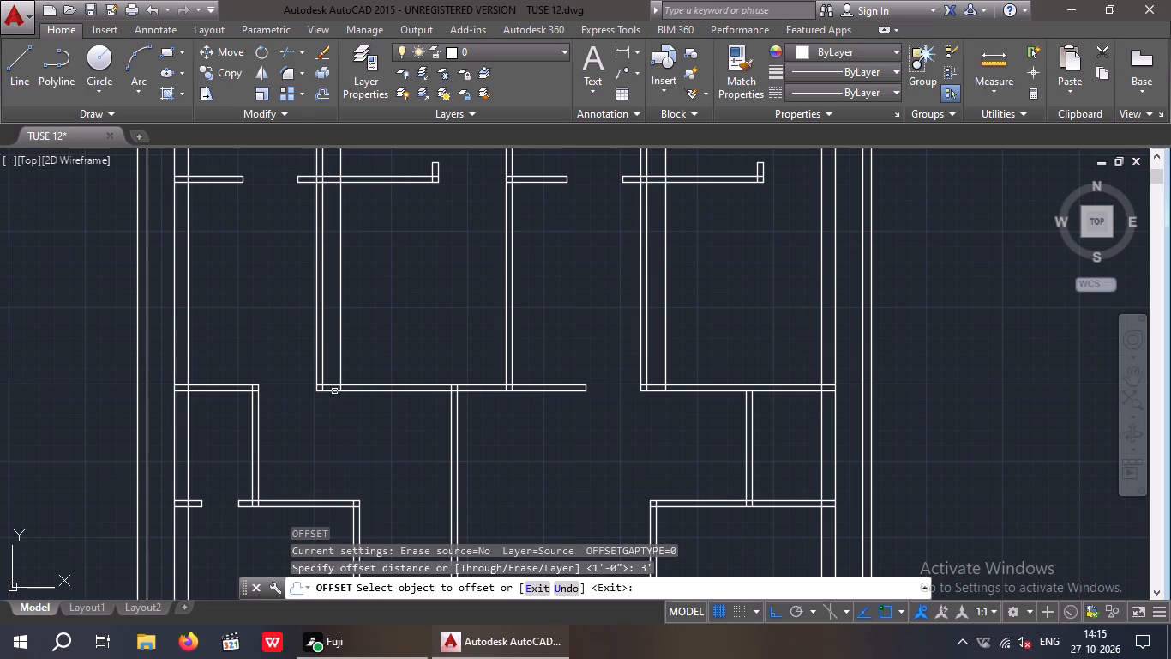
left_click_drag(340, 368, 351, 366)
left_click(378, 360)
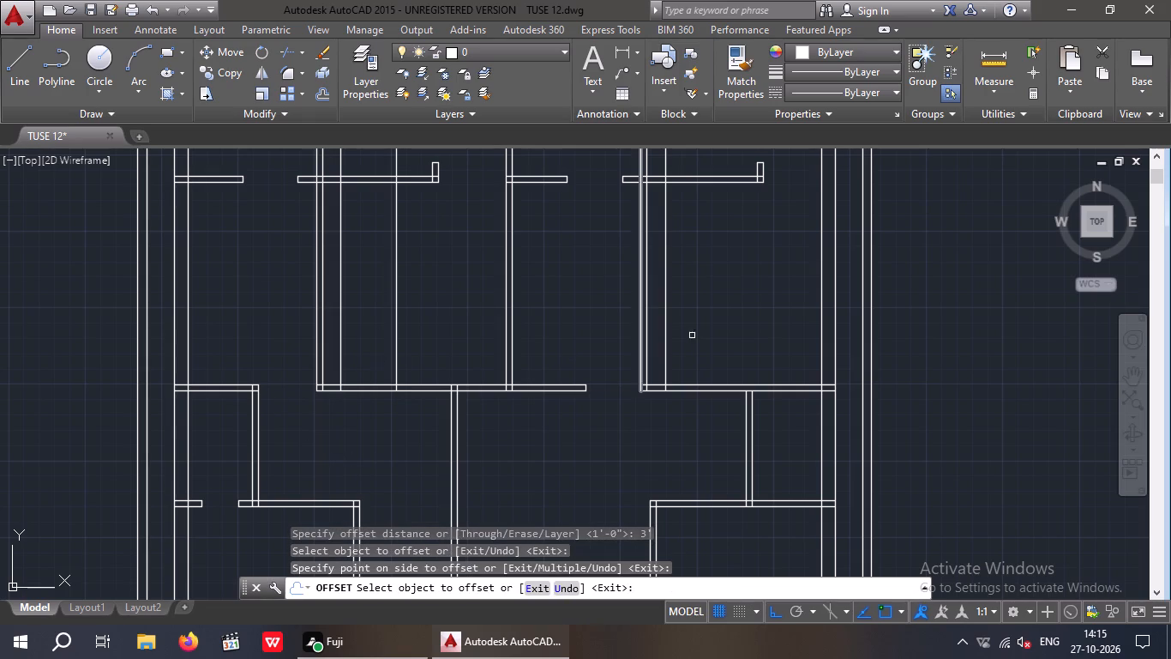
left_click_drag(665, 353, 676, 352)
left_click(698, 347)
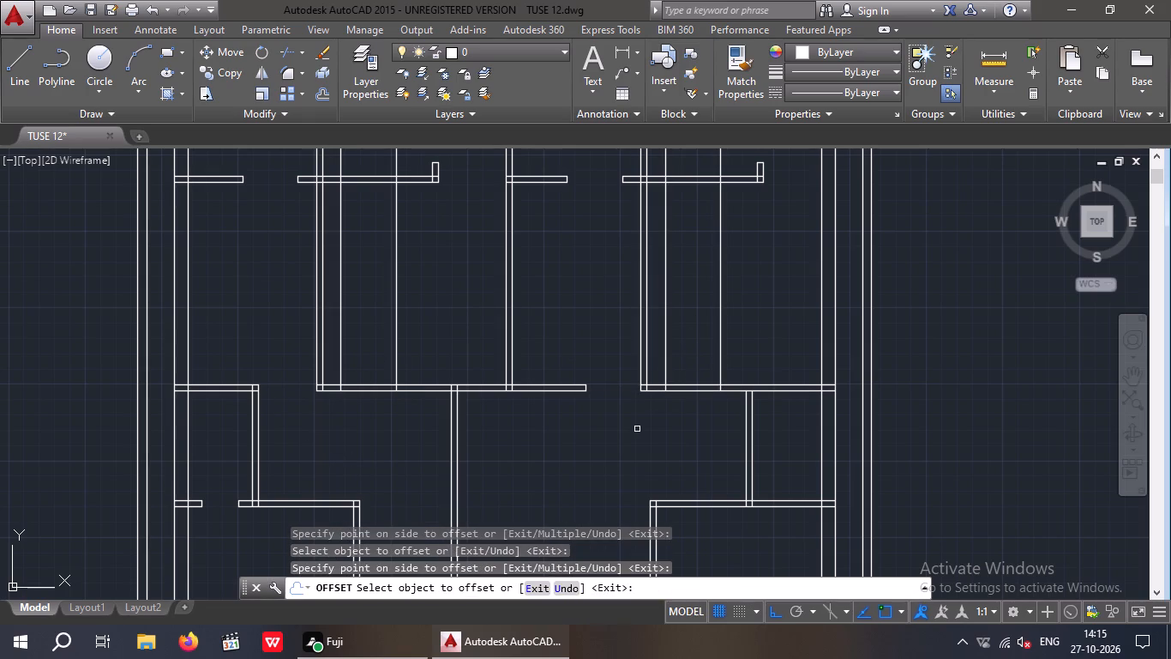
key("Escape")
key("Escape")
Trim the second top room's offset lines down to jambs and cut the door opening between them in its bottom wall.
type("TR")
key("space")
key("space")
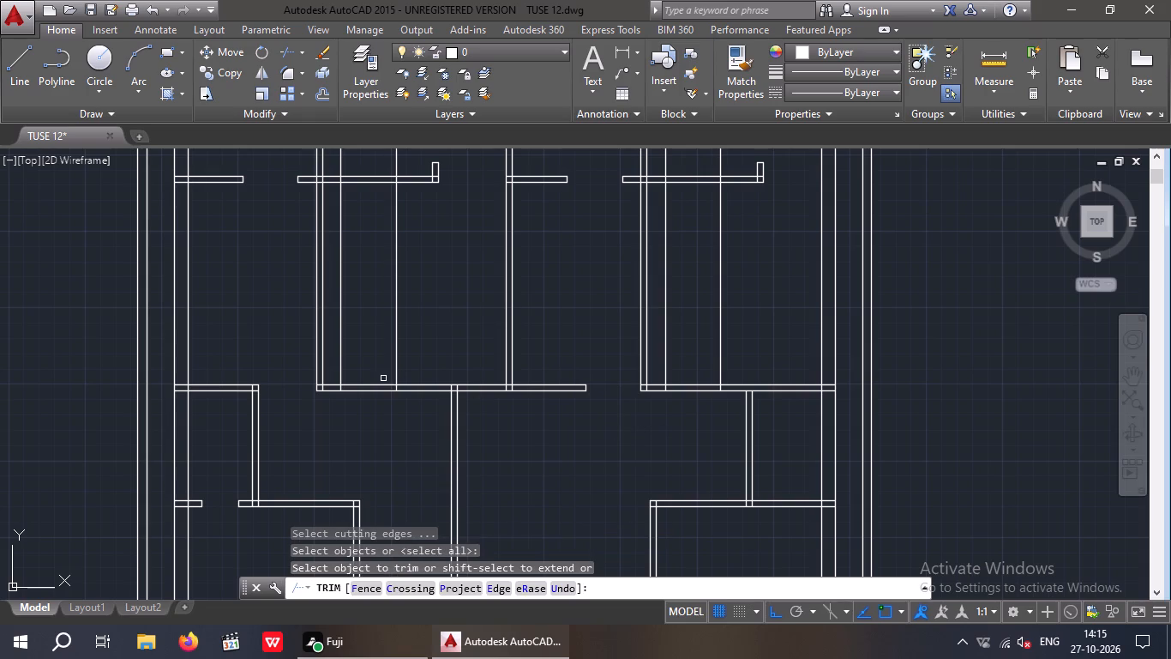
scroll(383, 377, "up", 4)
left_click_drag(516, 296, 226, 363)
left_click(64, 336)
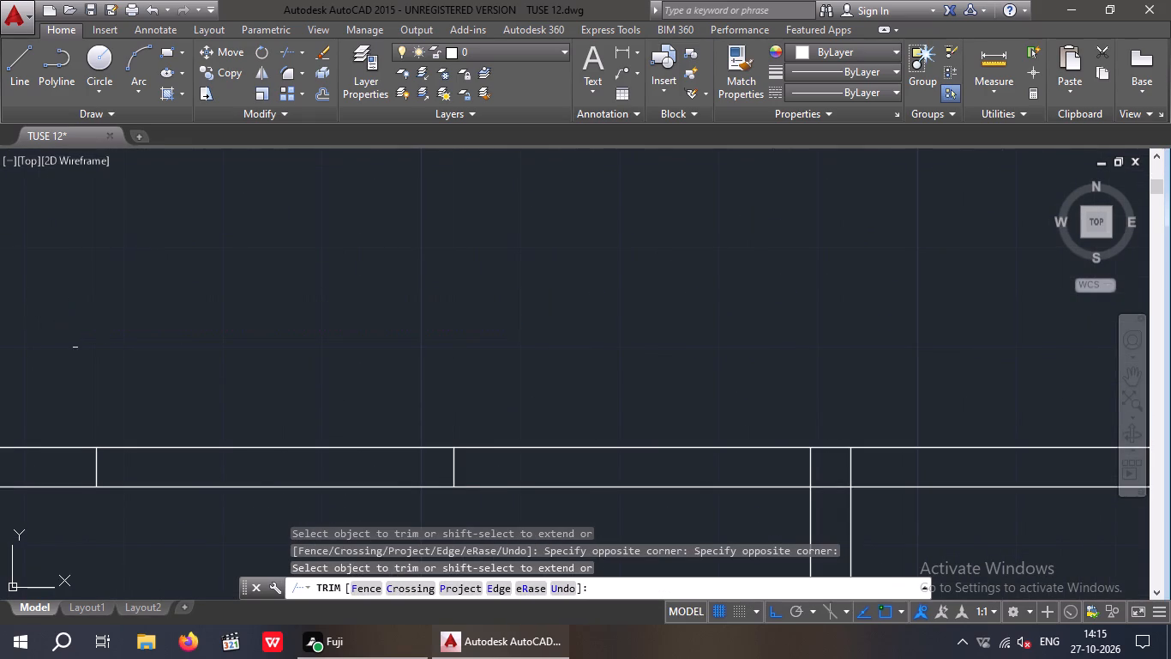
left_click_drag(267, 514, 223, 467)
left_click(194, 360)
Trim the fourth top room's offset lines down to jambs and cut the door opening between them in its bottom wall.
scroll(213, 350, "down", 4)
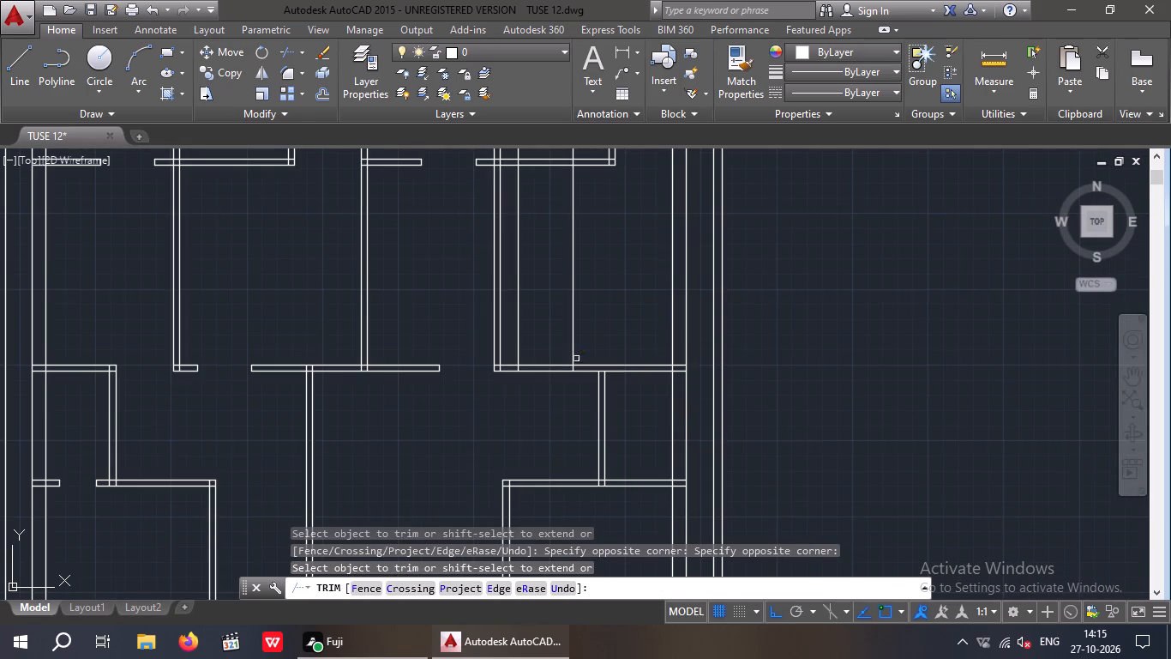
scroll(546, 336, "up", 4)
left_click_drag(762, 310, 527, 396)
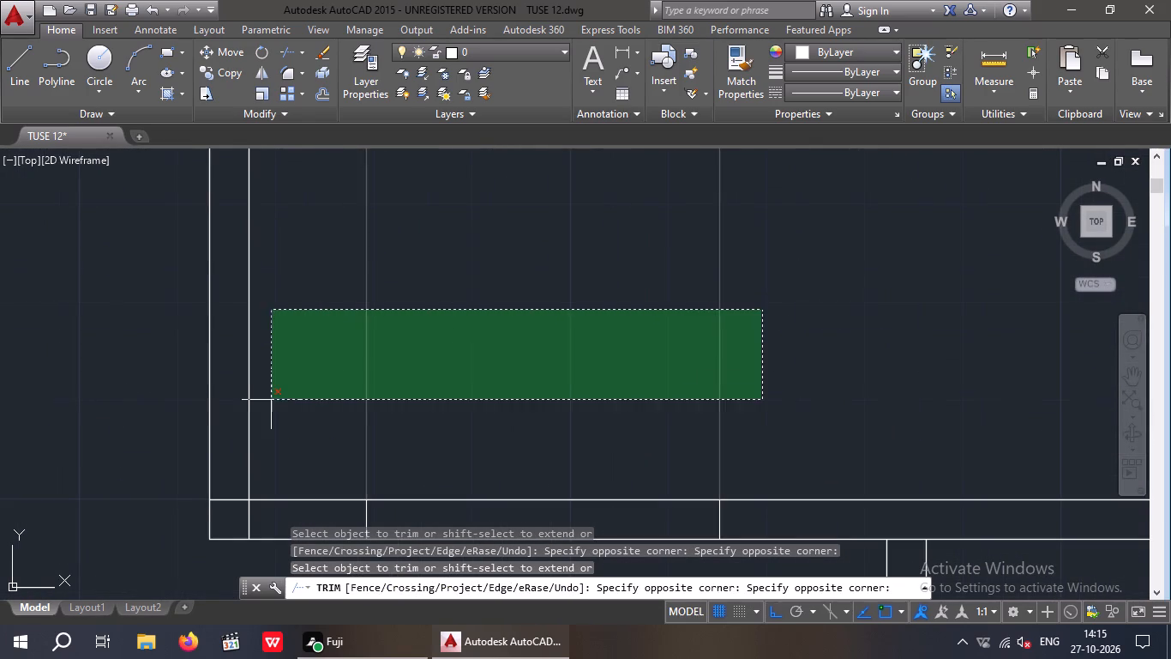
left_click(269, 401)
scroll(364, 347, "down", 2)
scroll(425, 421, "up", 1)
left_click(402, 365)
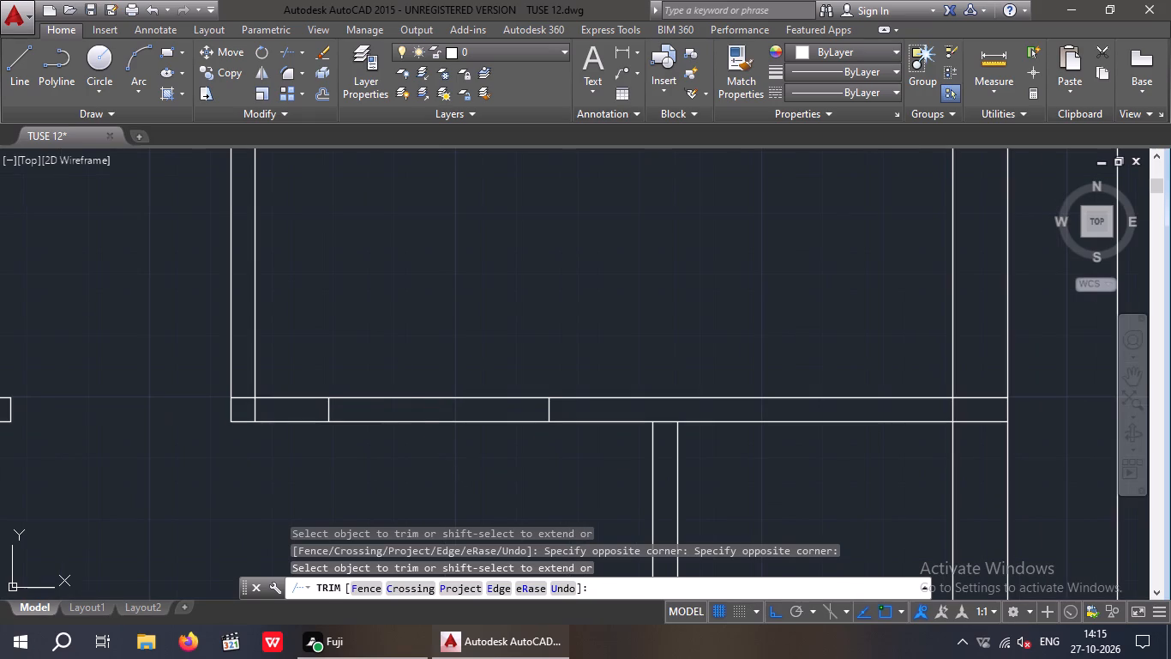
left_click(441, 463)
scroll(453, 390, "down", 2)
middle_click_drag(451, 425, 483, 390)
scroll(459, 438, "down", 2)
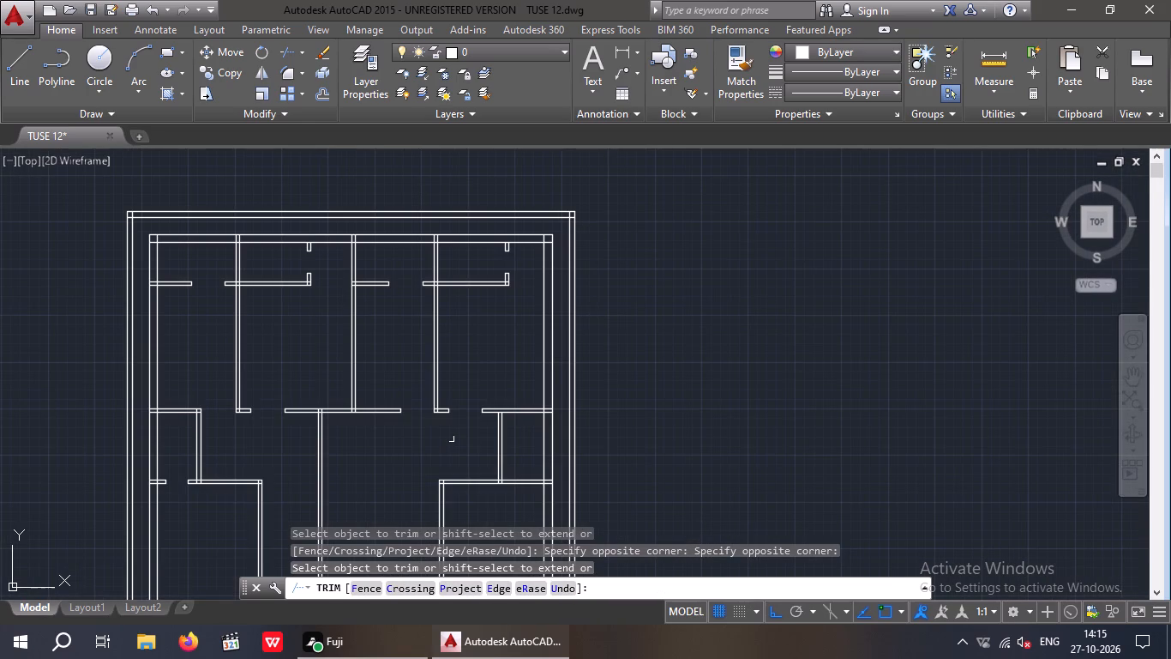
key("Escape")
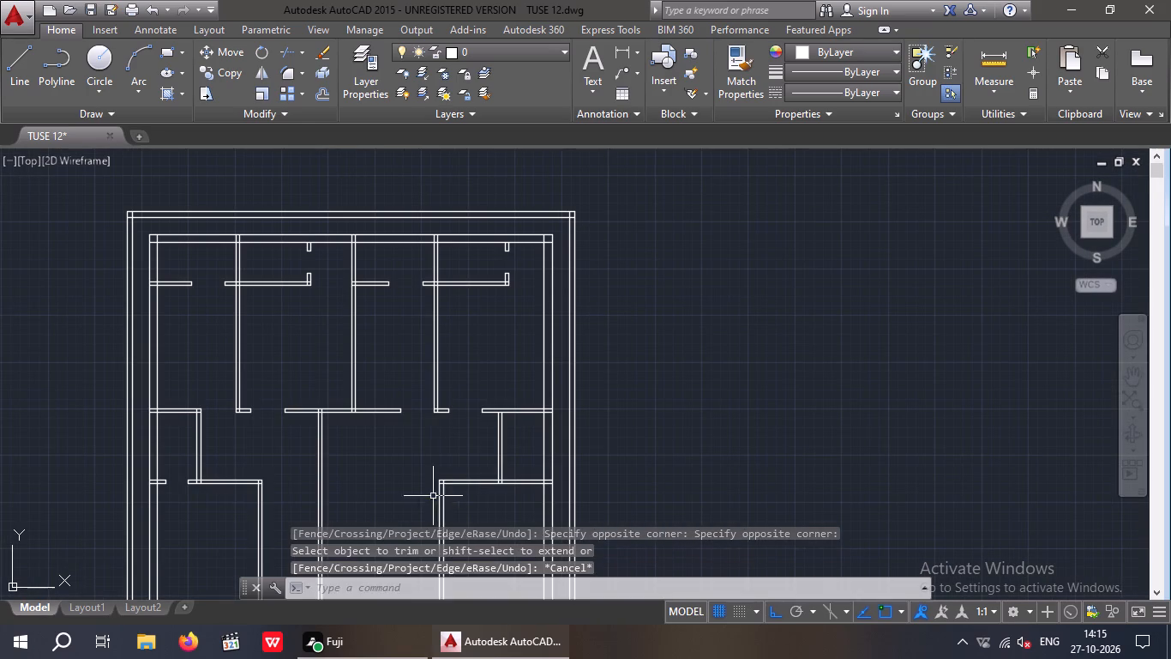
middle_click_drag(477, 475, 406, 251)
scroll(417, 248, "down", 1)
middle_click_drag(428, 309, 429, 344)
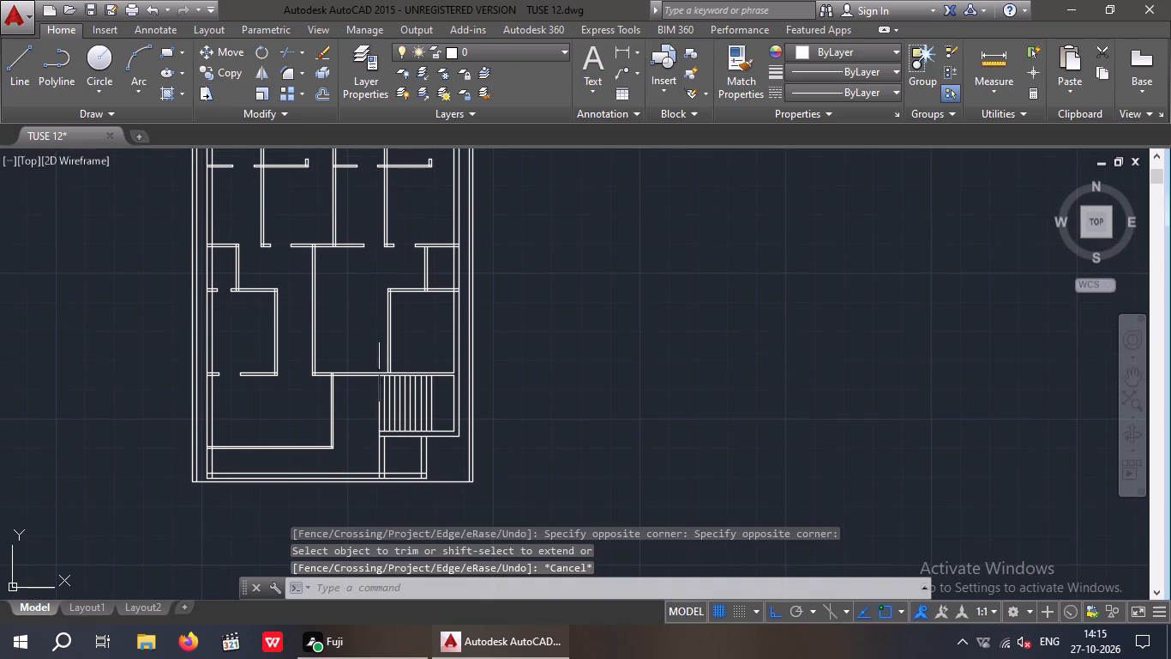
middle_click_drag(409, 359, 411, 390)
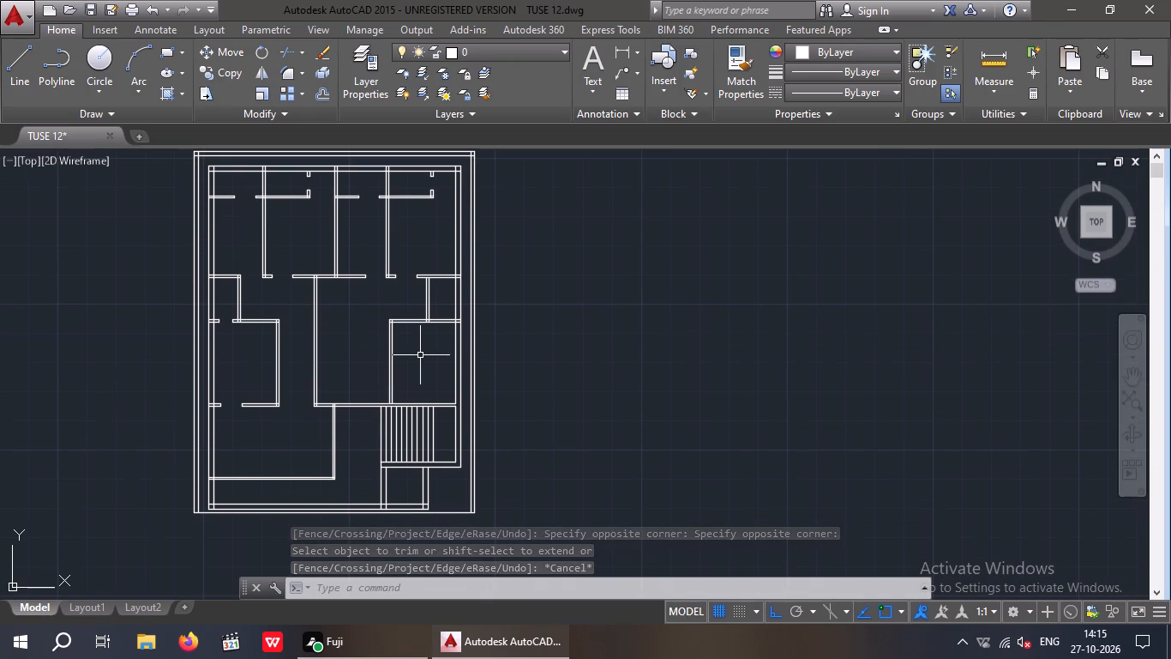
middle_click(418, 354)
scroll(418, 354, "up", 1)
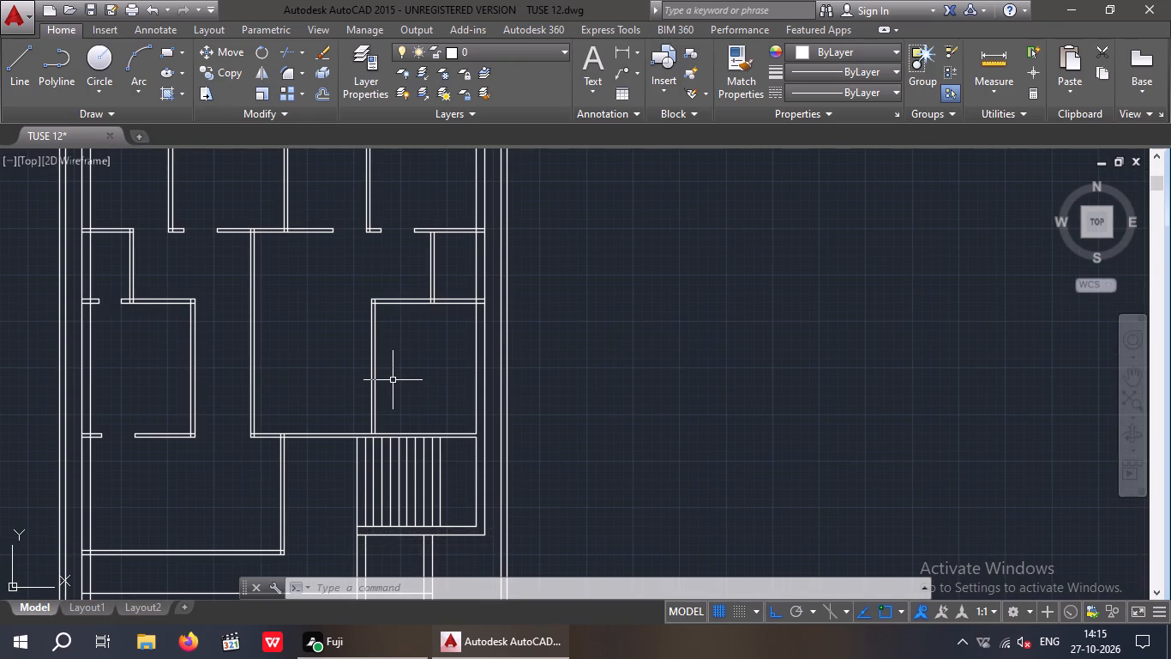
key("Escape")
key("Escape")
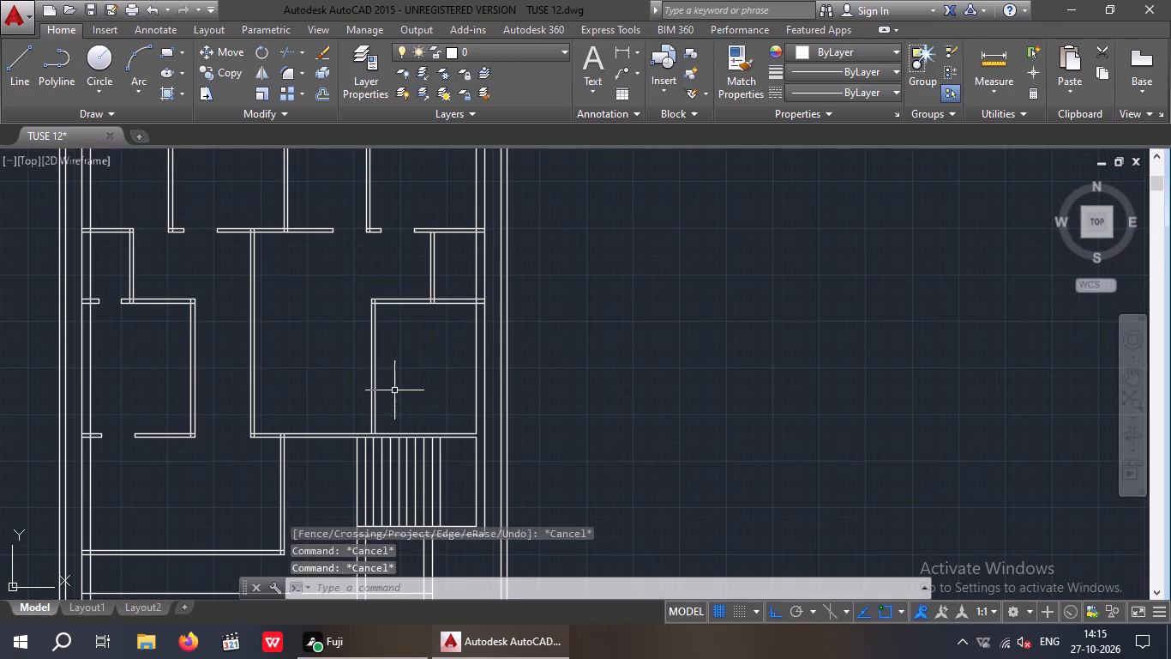
Offset the right outer wall's inner line 9" to the left, across the bottom wall of the small room below the fourth top room.
key("Escape")
key("Escape")
key("o")
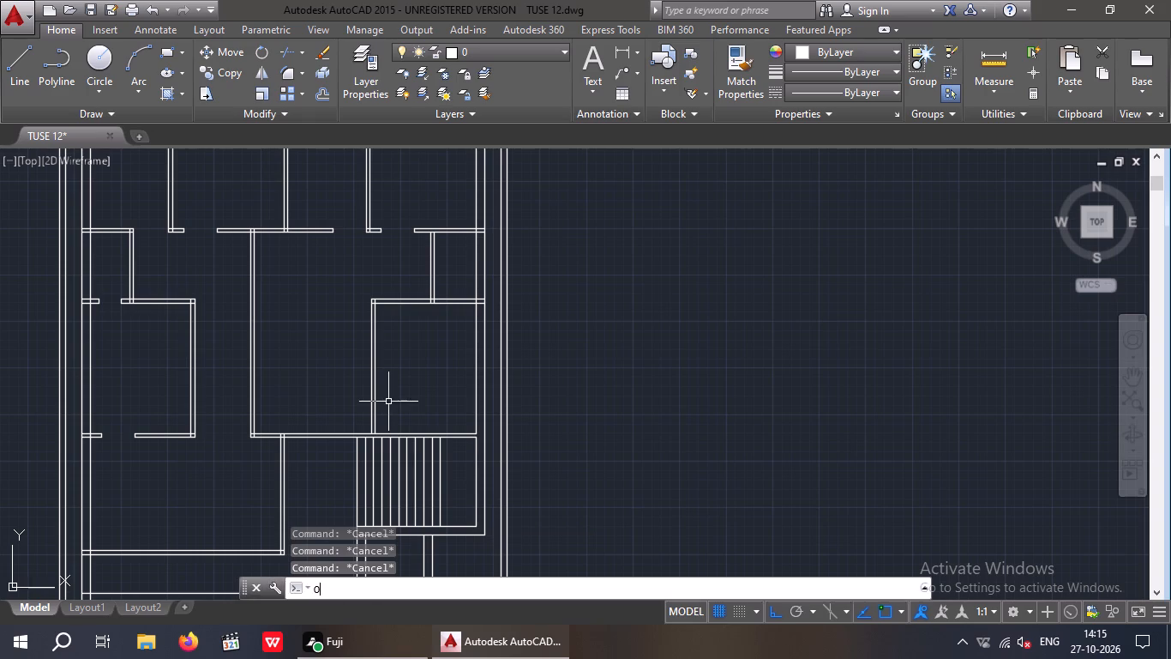
key("Return")
key("9")
key("shift+quotedbl")
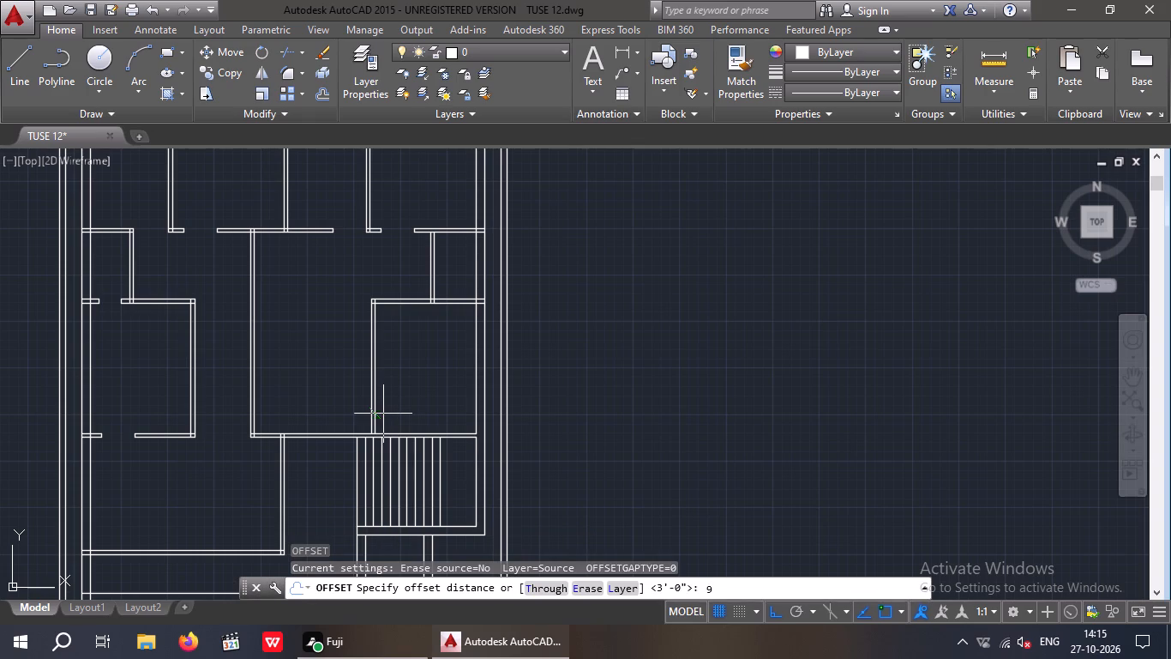
key("Return")
scroll(483, 278, "up", 3)
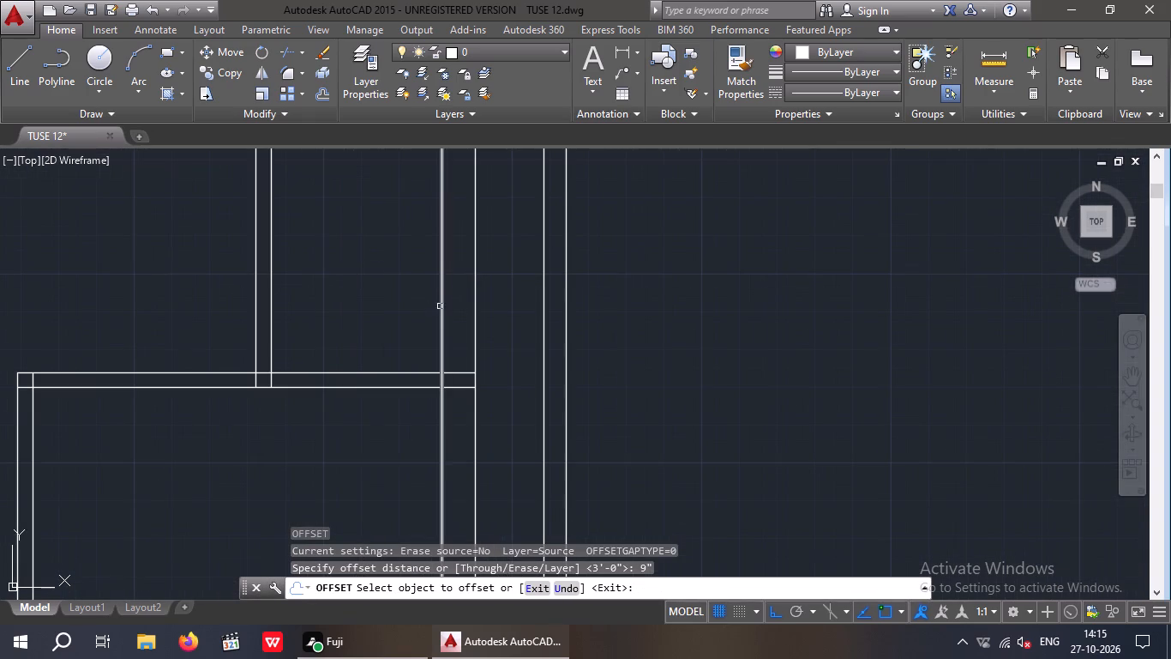
left_click_drag(441, 308, 405, 335)
left_click(402, 334)
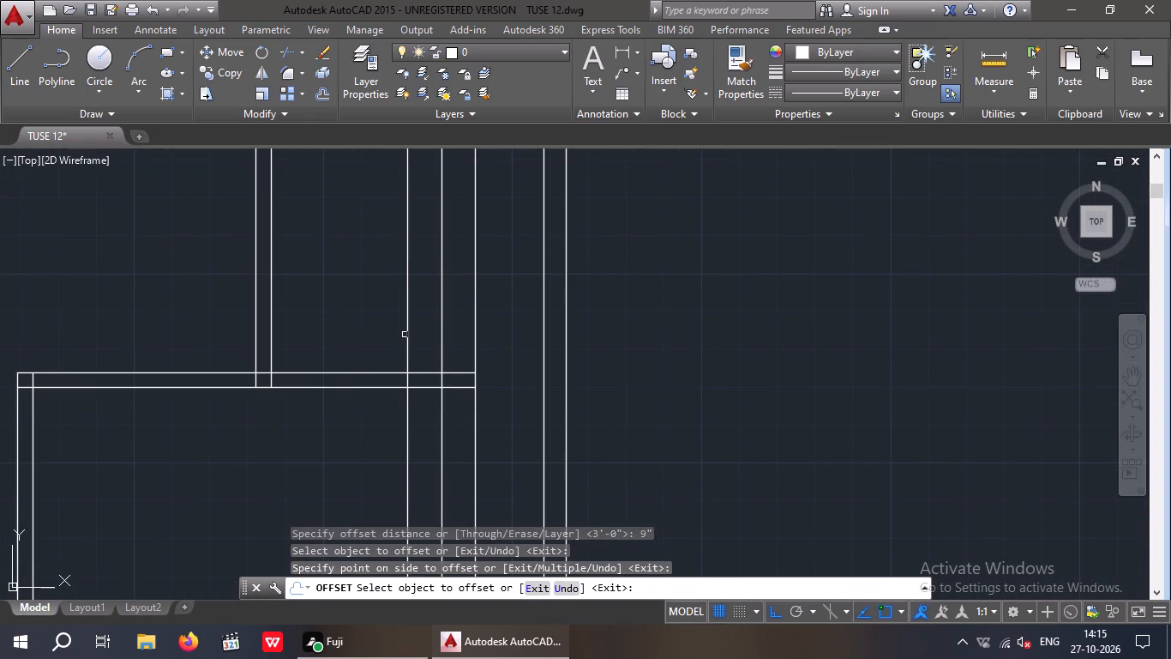
key("Escape")
key("Escape")
Offset the new 9" line 2' to the left for the other side of the small right room's door opening.
key("o")
key("Return")
key("2")
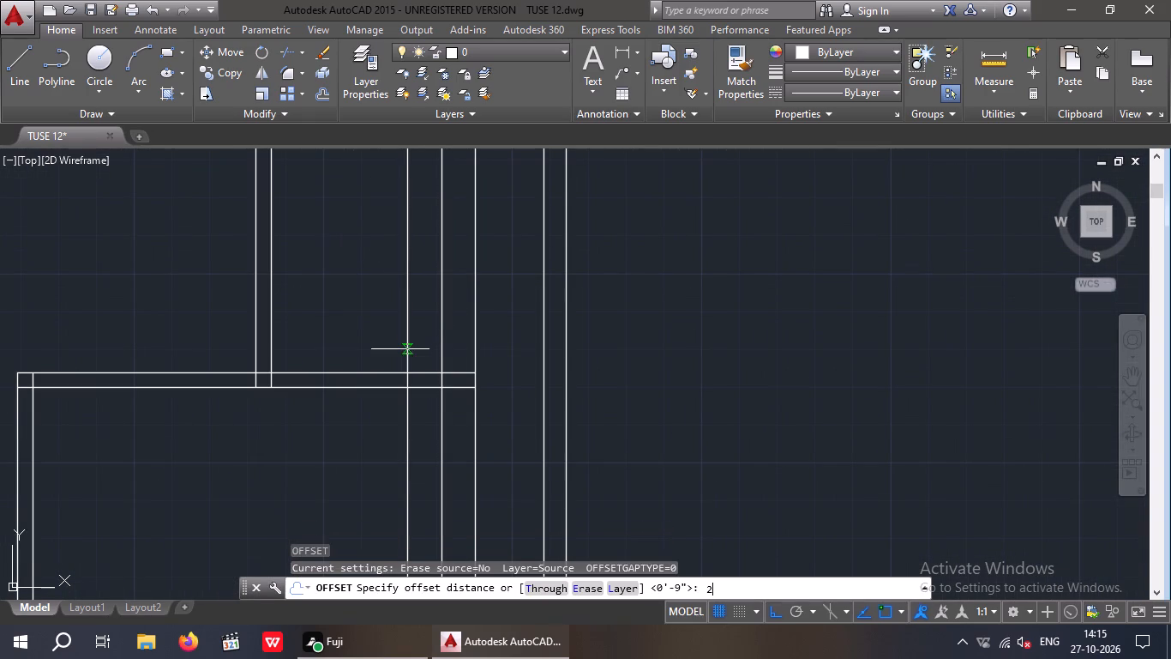
key("apostrophe")
key("Return")
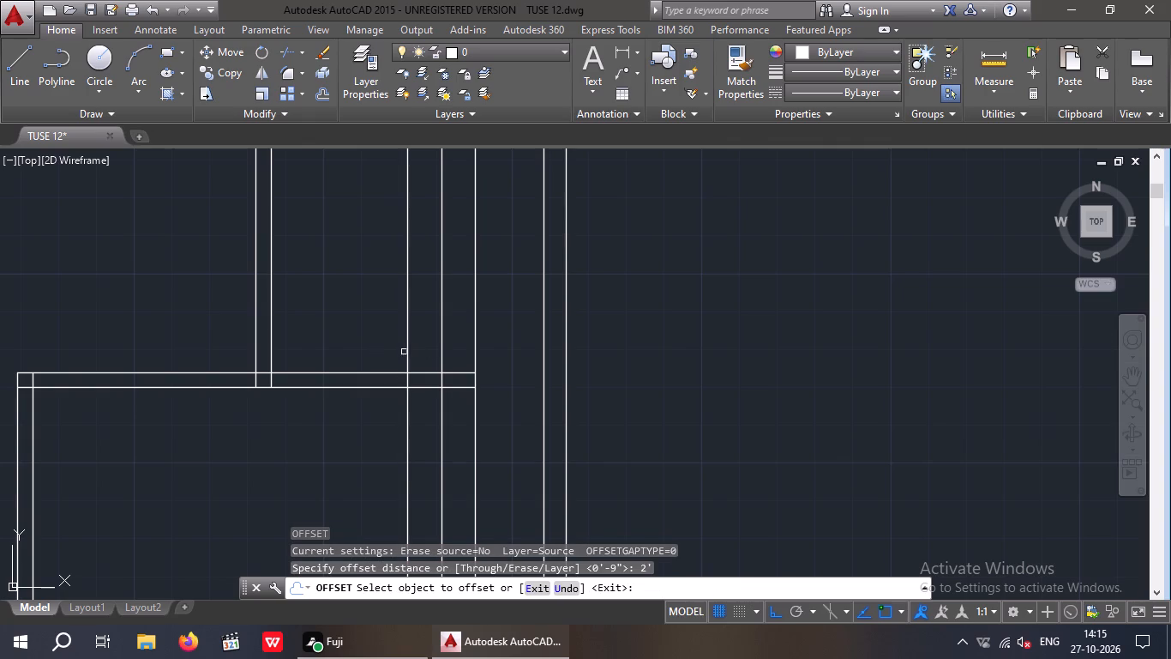
left_click_drag(406, 348, 383, 362)
left_click(372, 369)
key("Escape")
key("Escape")
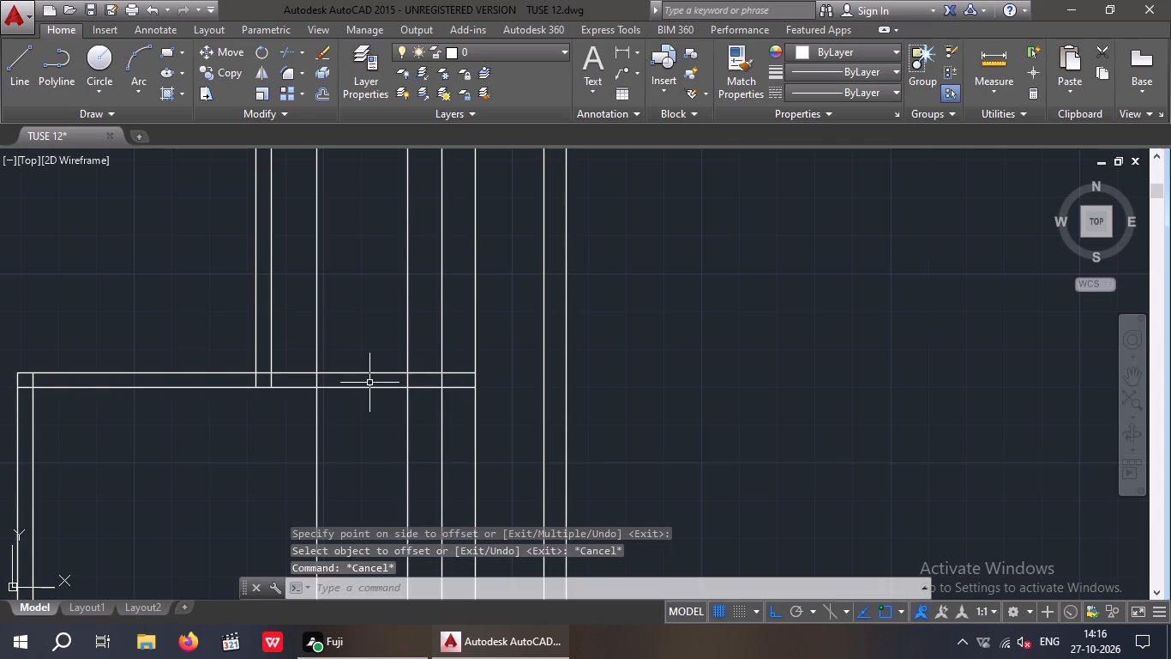
Trim the two offset lines down to jambs and cut the door opening between them in the small right room's bottom wall.
key("t")
key("r")
key("space")
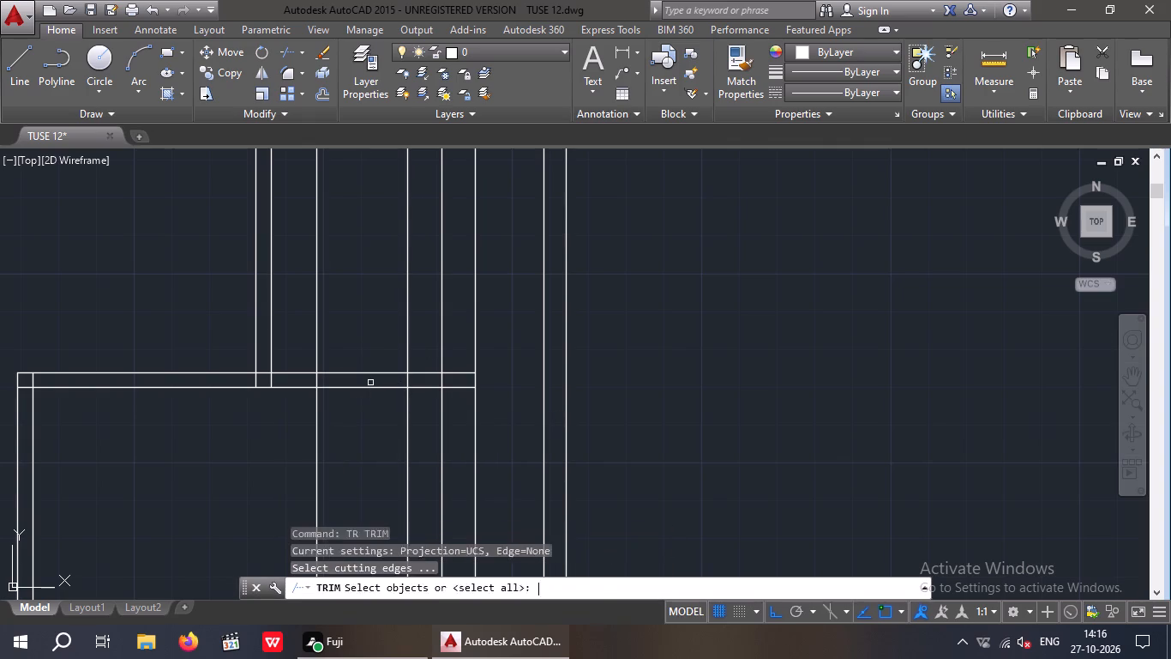
key("space")
scroll(387, 420, "up", 3)
left_click_drag(501, 372, 262, 465)
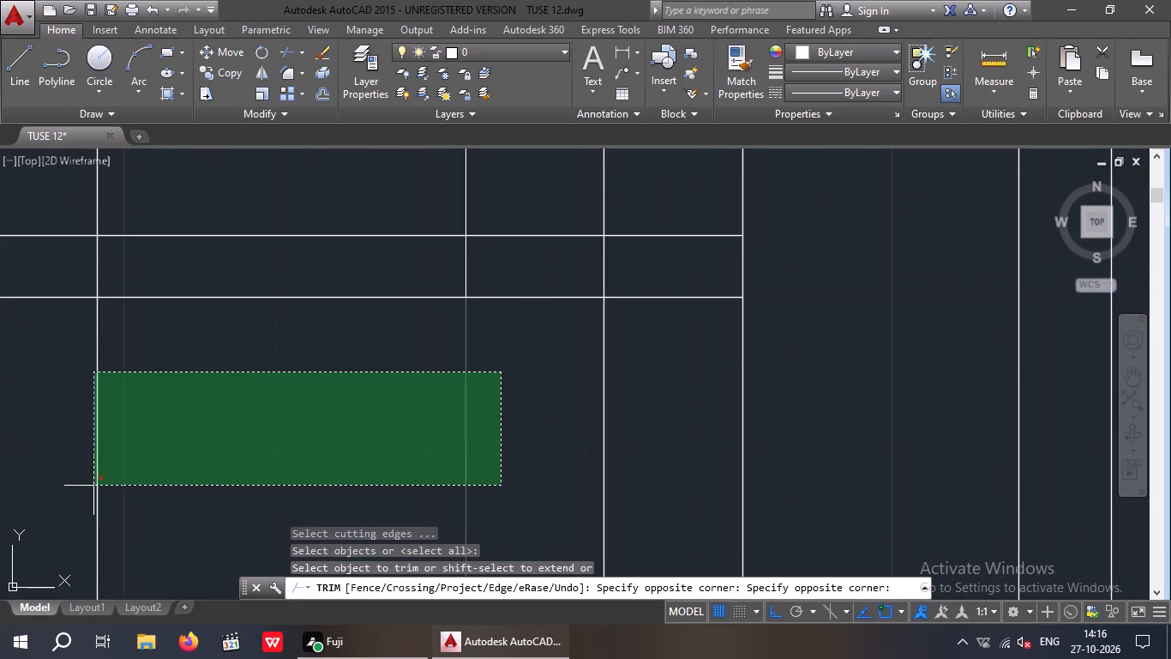
left_click(75, 486)
middle_click_drag(194, 469, 273, 517)
left_click_drag(596, 199, 178, 234)
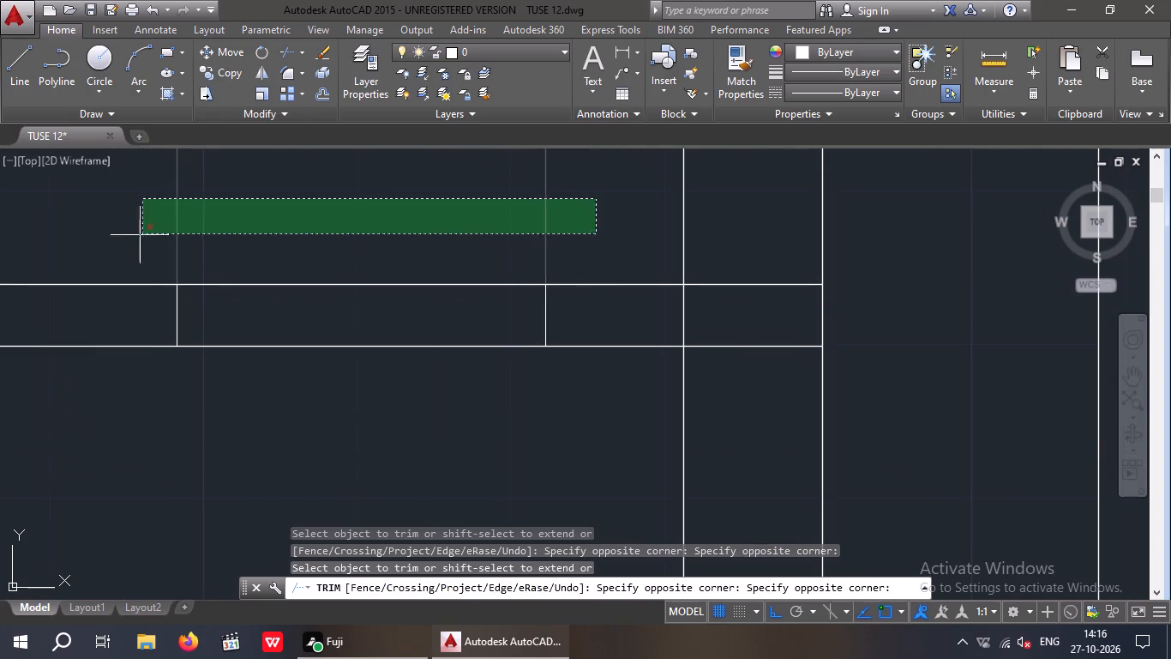
left_click(138, 235)
left_click_drag(395, 447, 229, 256)
left_click_drag(221, 186, 222, 199)
scroll(284, 247, "down", 4)
middle_click_drag(285, 275, 323, 432)
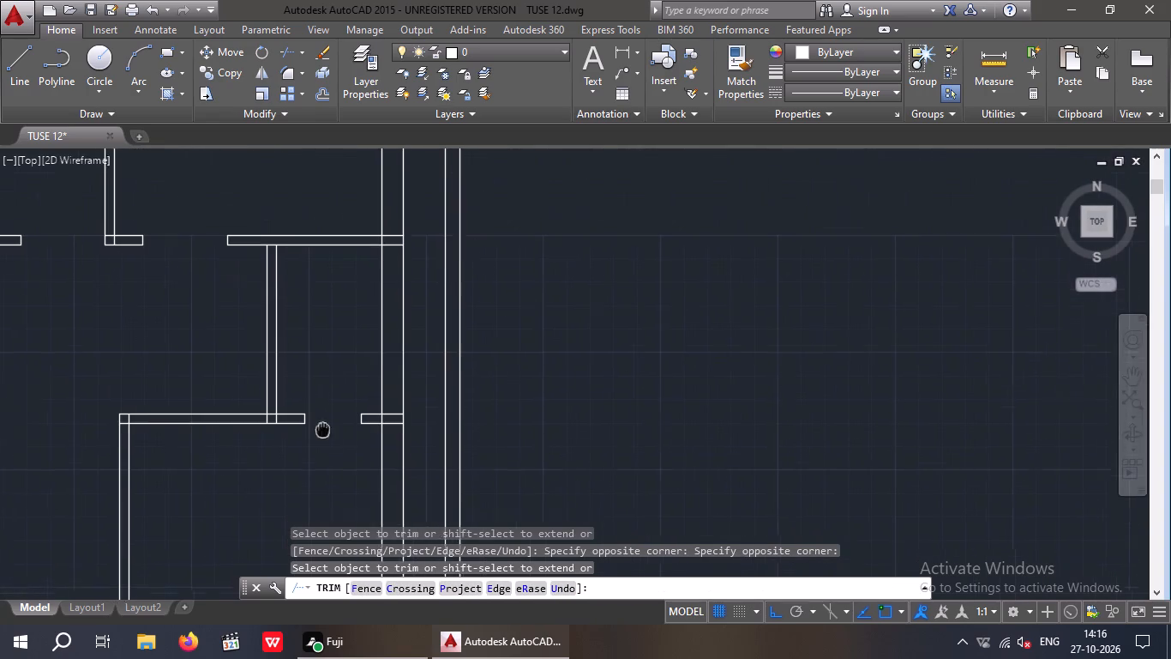
middle_click_drag(323, 432, 323, 432)
middle_click_drag(327, 472, 389, 420)
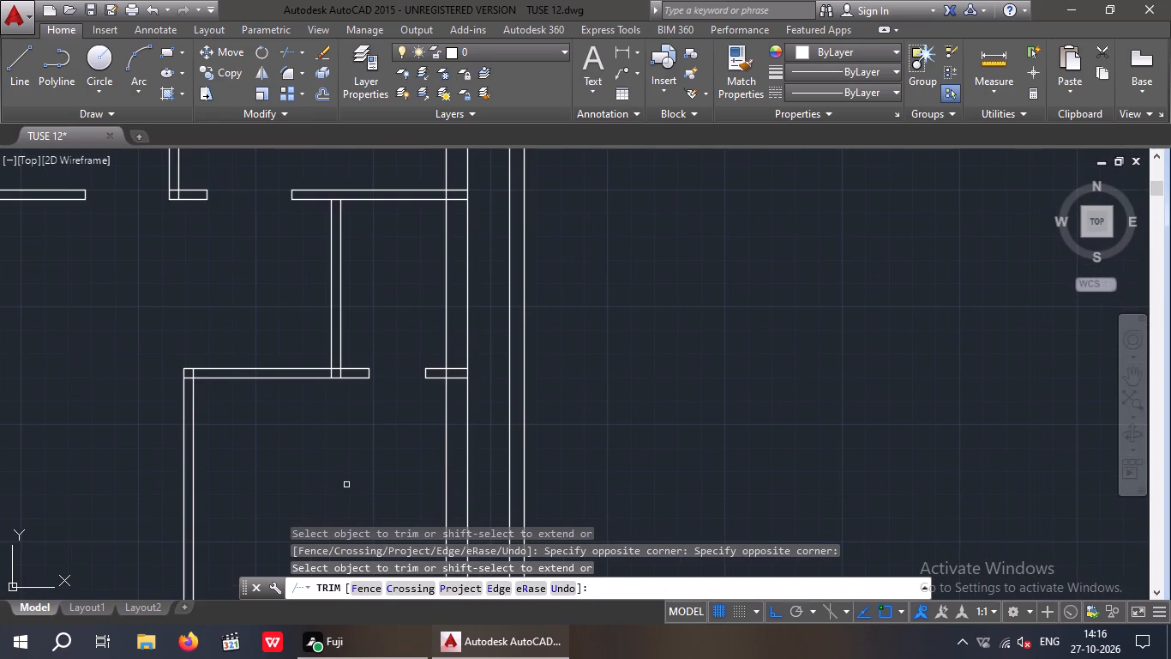
key("Escape")
key("Escape")
Offset the upper line of the wall above the stair 1' upward, across the lower-right room's left partition.
middle_click_drag(331, 490, 354, 328)
scroll(361, 312, "down", 2)
scroll(307, 403, "up", 3)
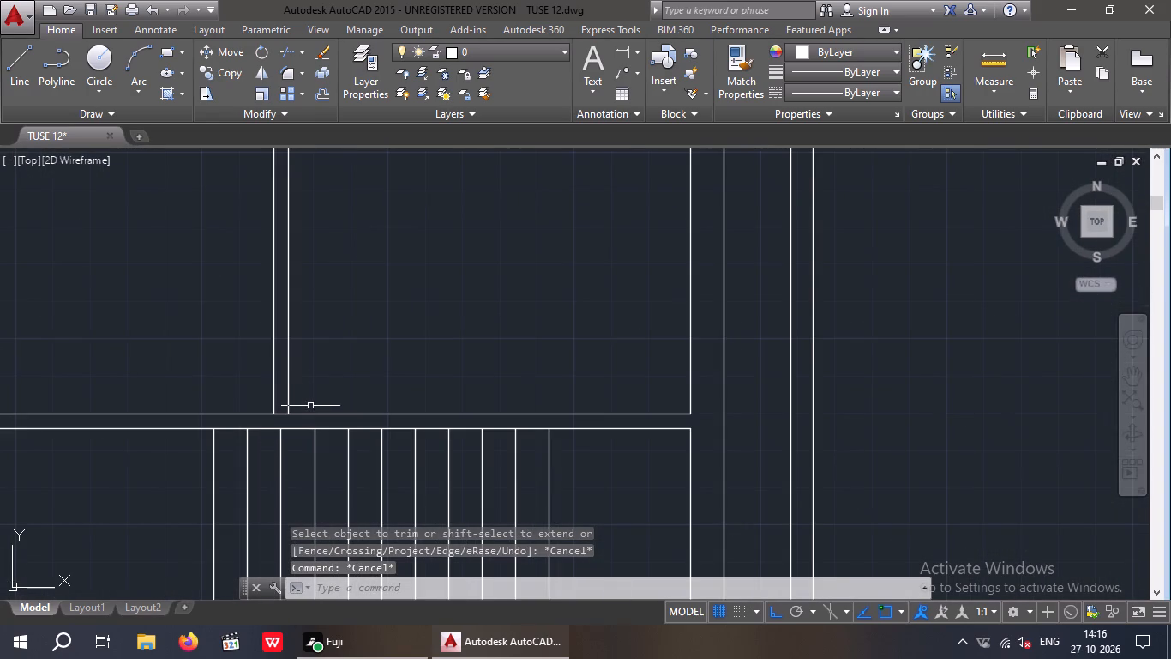
key("o")
key("Return")
key("1")
key("apostrophe")
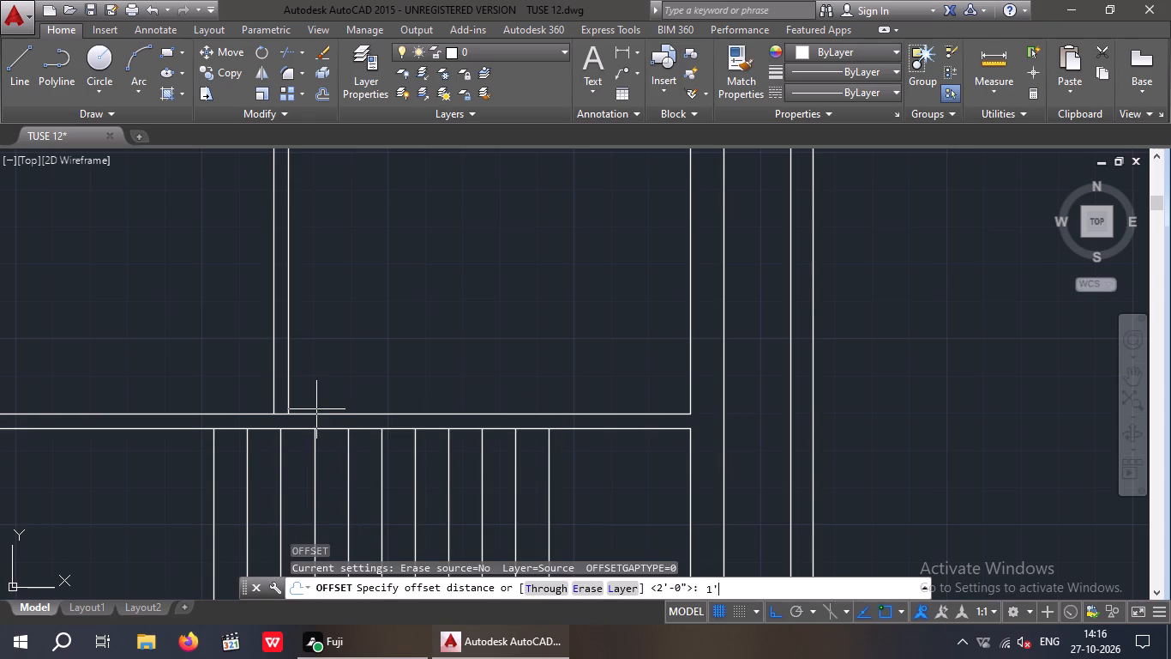
key("Return")
left_click_drag(338, 414, 350, 382)
left_click(357, 356)
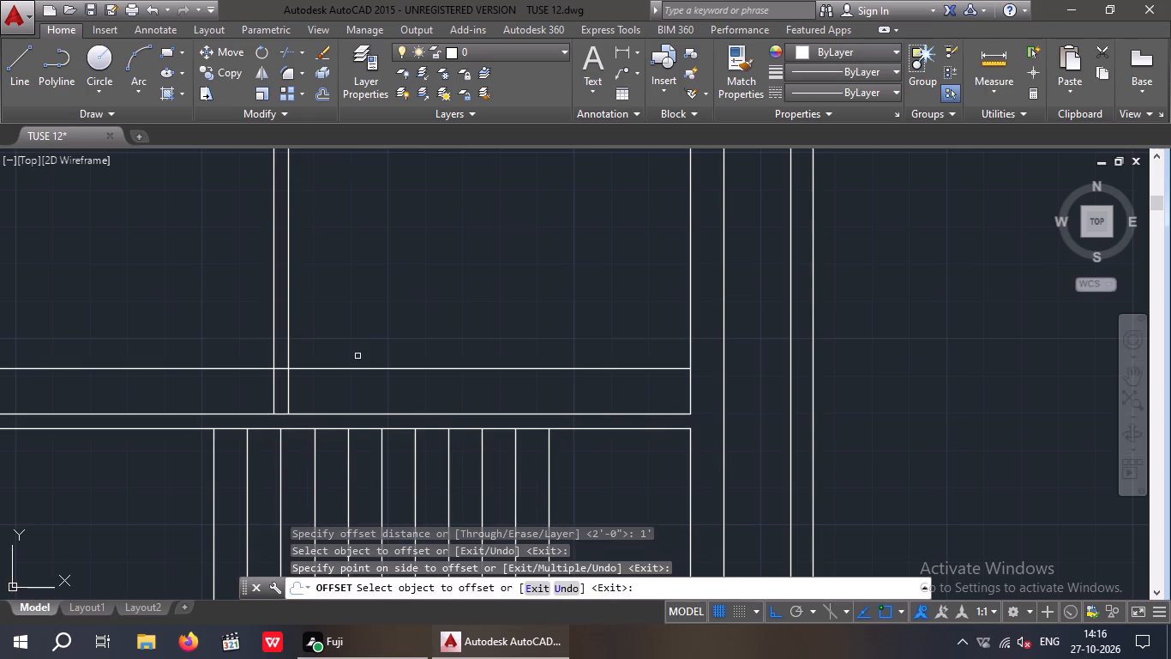
key("Escape")
key("Escape")
Trim the 1' offset line on both sides of the lower-right room's left partition, leaving a jamb between its lines.
type("TR")
key("space")
key("space")
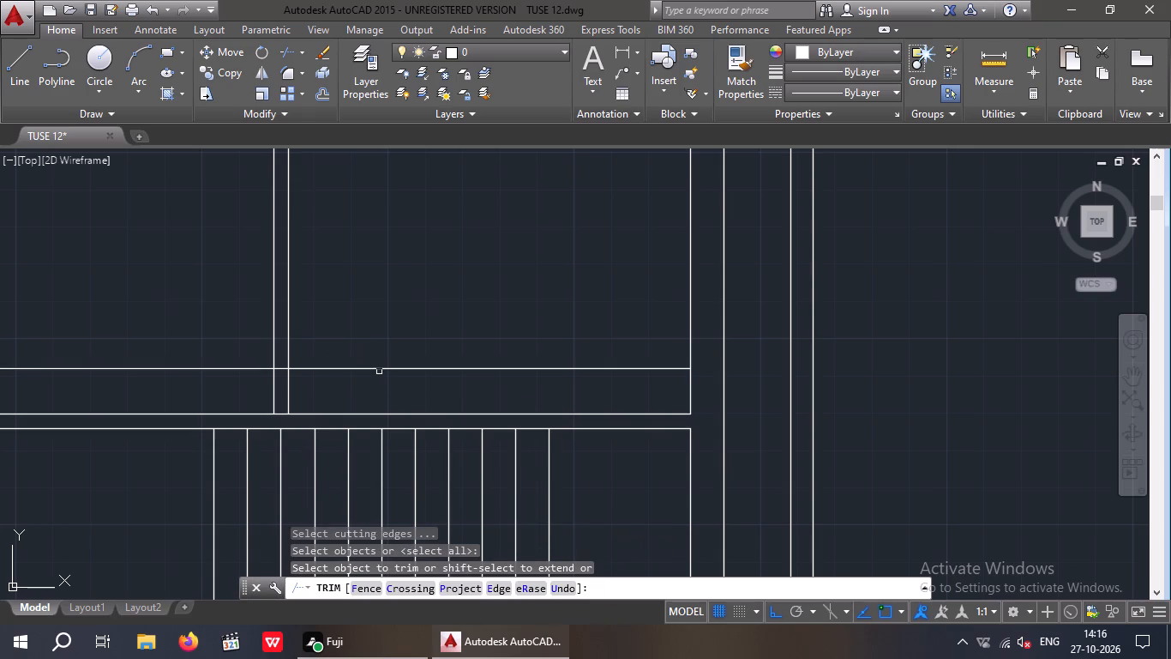
left_click_drag(425, 390, 396, 346)
left_click_drag(395, 337, 384, 346)
left_click_drag(189, 386, 159, 358)
left_click(141, 317)
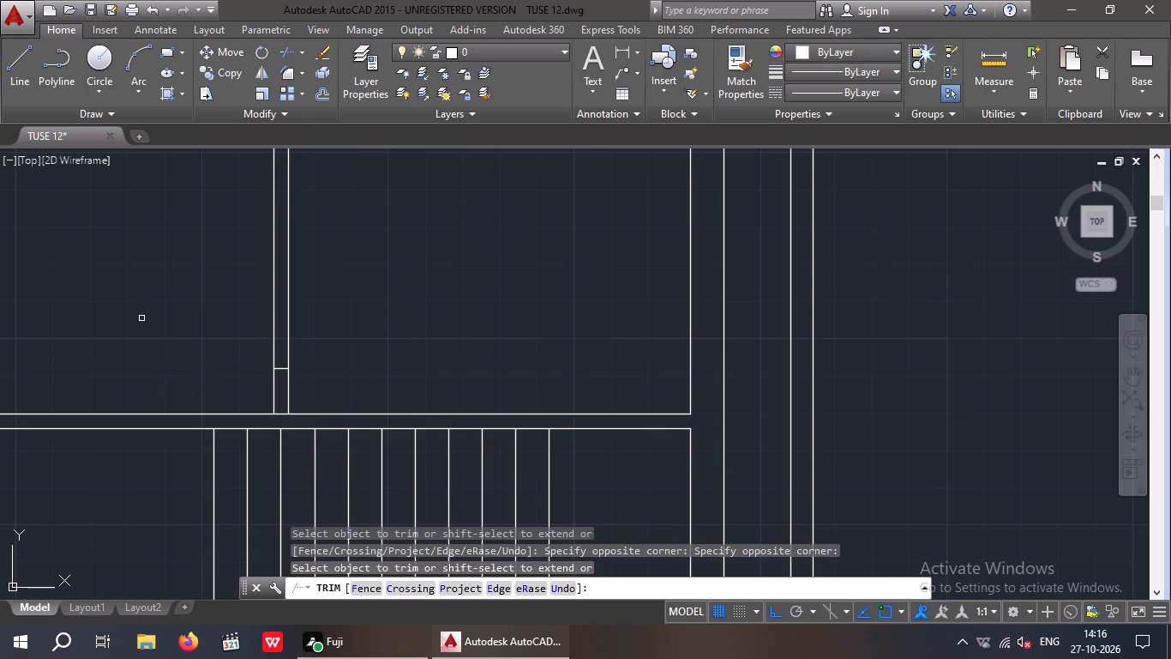
key("Escape")
key("Escape")
Offset the jamb in the lower-right room's left partition 3' upward for the opening's other side.
key("o")
key("Return")
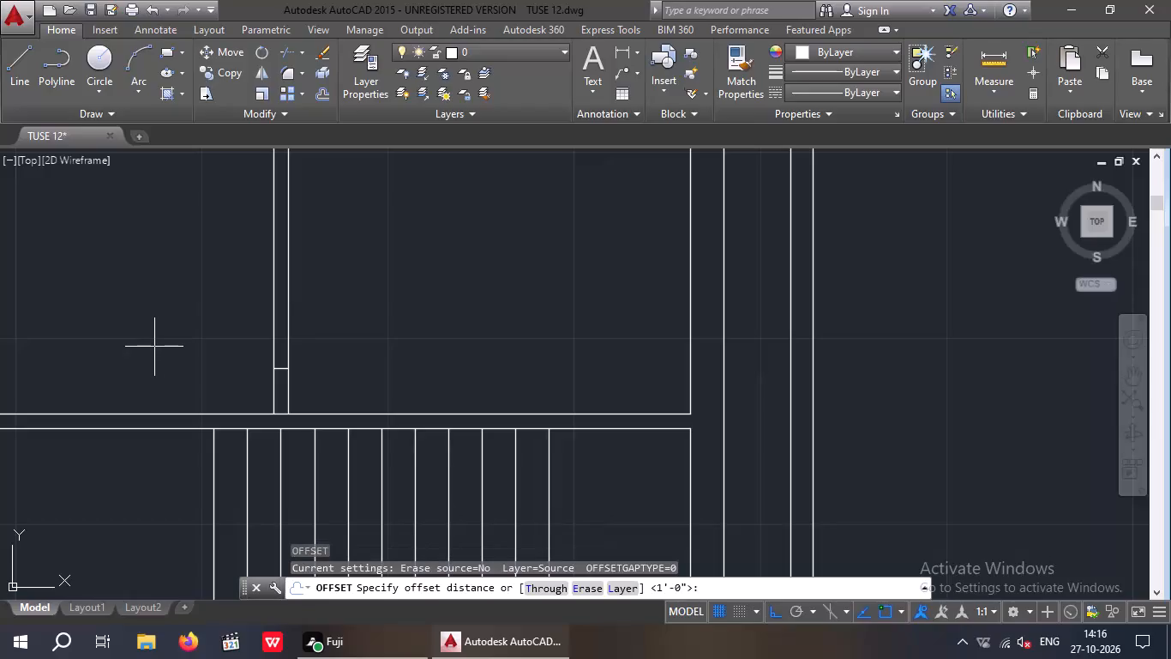
key("3")
key("apostrophe")
key("Return")
scroll(285, 369, "up", 2)
left_click_drag(273, 368, 274, 357)
scroll(279, 305, "down", 2)
left_click(276, 268)
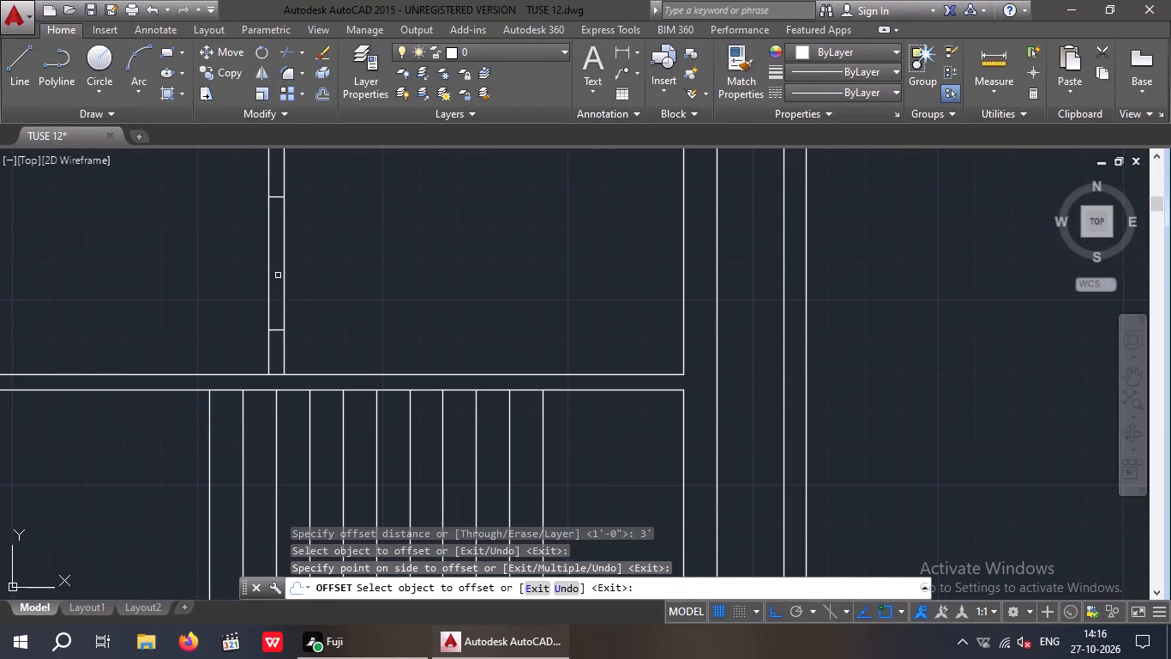
key("Escape")
key("Escape")
key("Escape")
Trim the partition lines between the two jambs to cut the door opening in the lower-right room's left partition.
key("t")
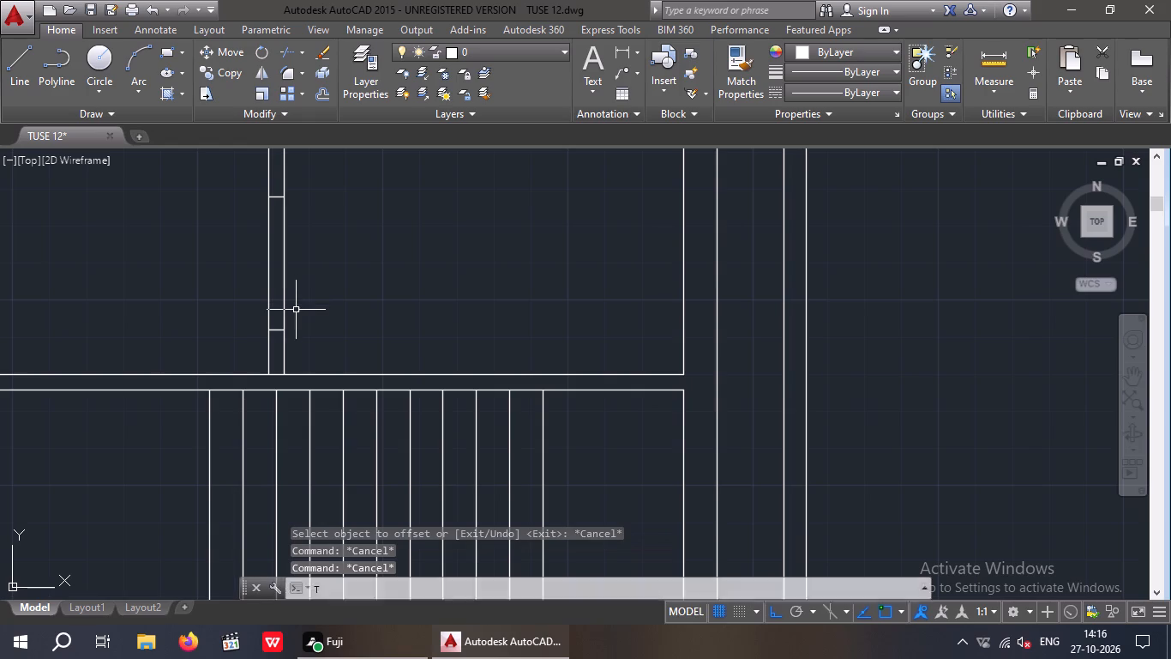
key("r")
key("space")
key("space")
left_click_drag(335, 237, 201, 308)
left_click(201, 308)
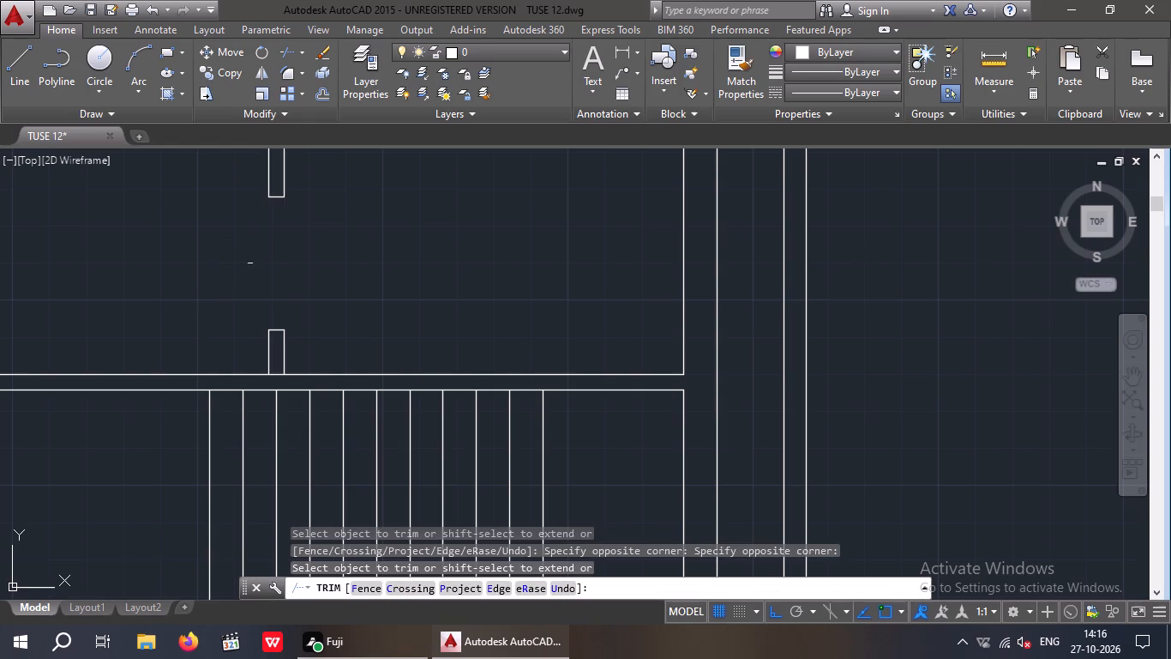
middle_click_drag(256, 264, 360, 305)
scroll(343, 299, "down", 2)
middle_click_drag(306, 311, 343, 372)
scroll(343, 307, "down", 2)
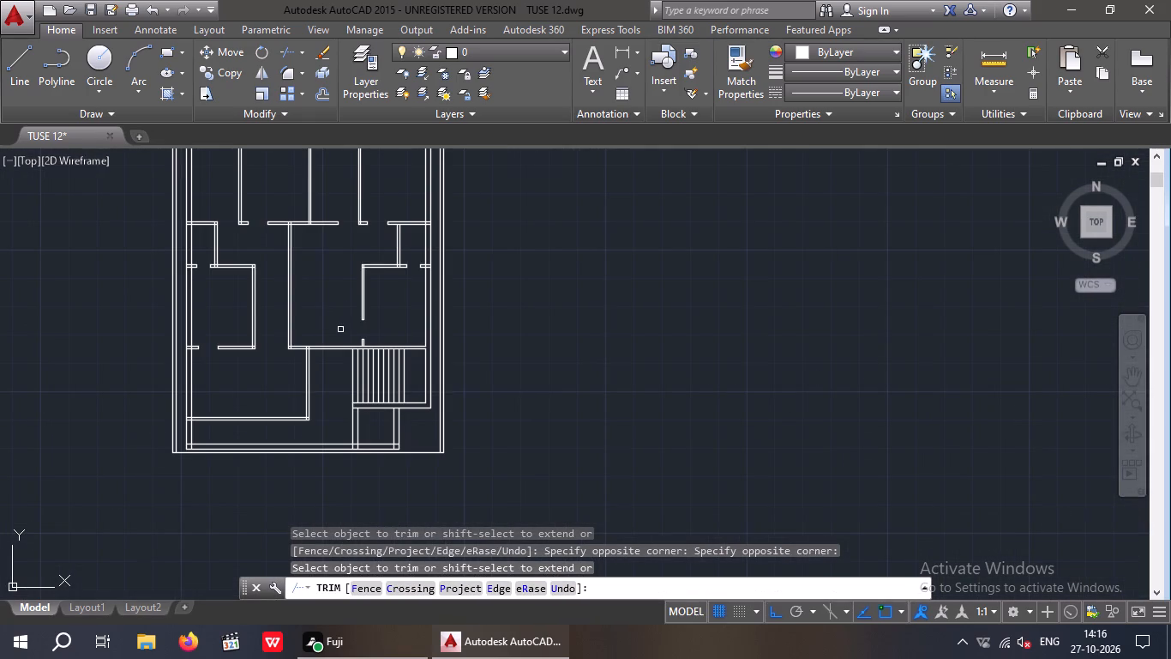
key("Escape")
key("Escape")
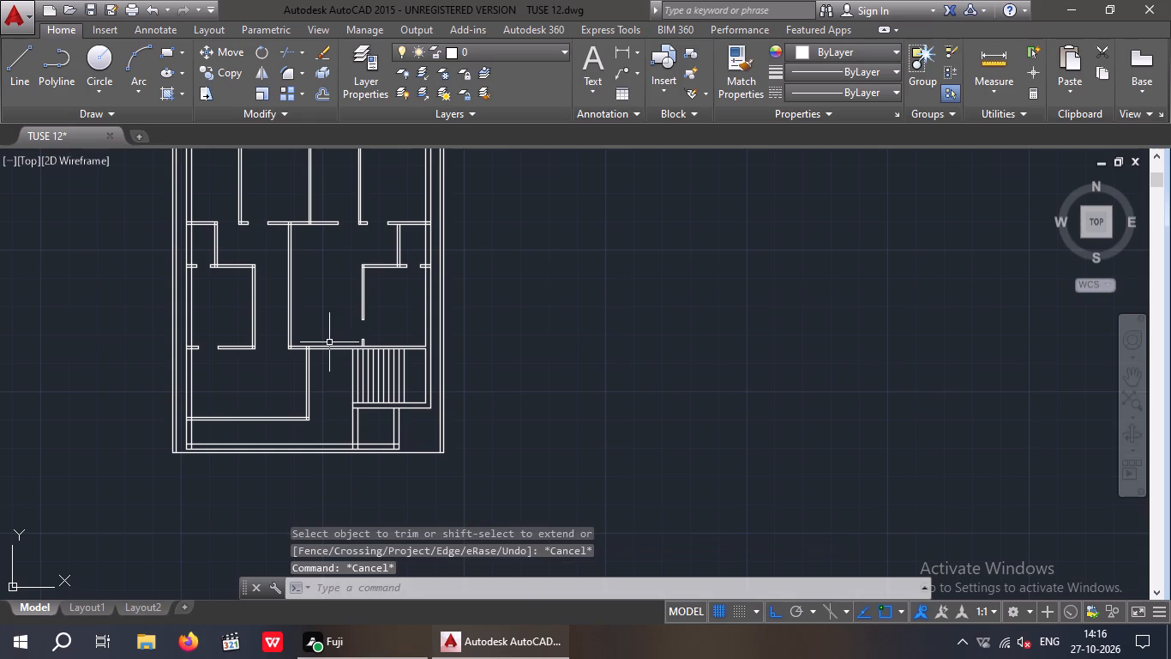
Offset the right line of the vertical partition to the left of the stair 1' to the right.
key("o")
key("Return")
key("1")
key("apostrophe")
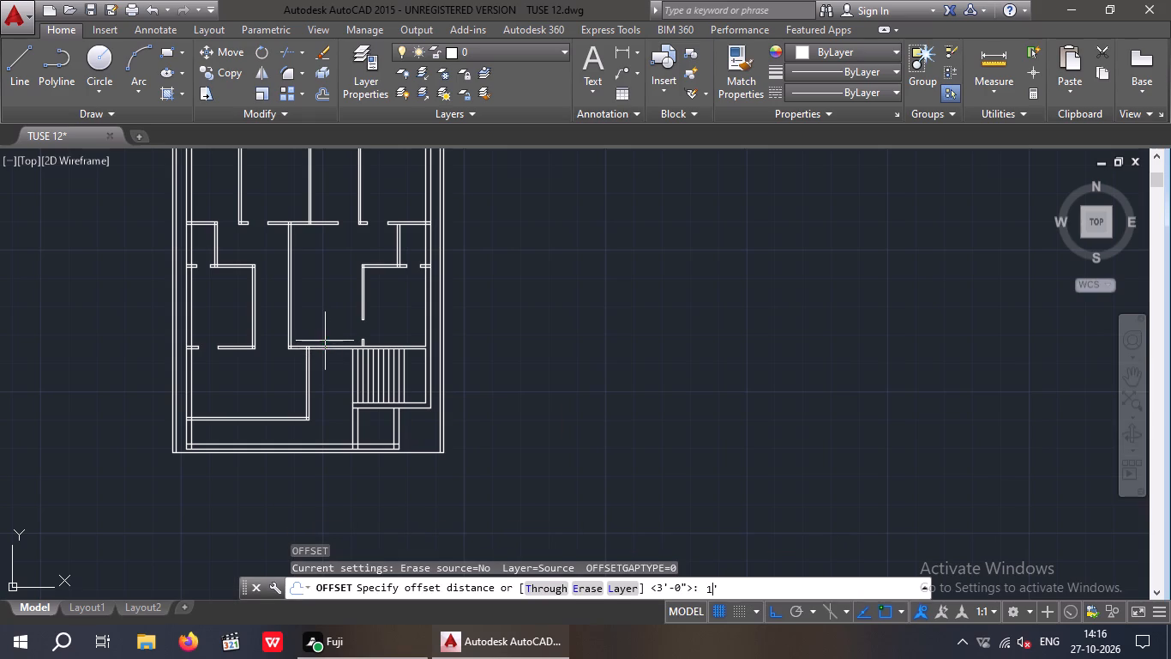
key("Return")
scroll(308, 342, "up", 3)
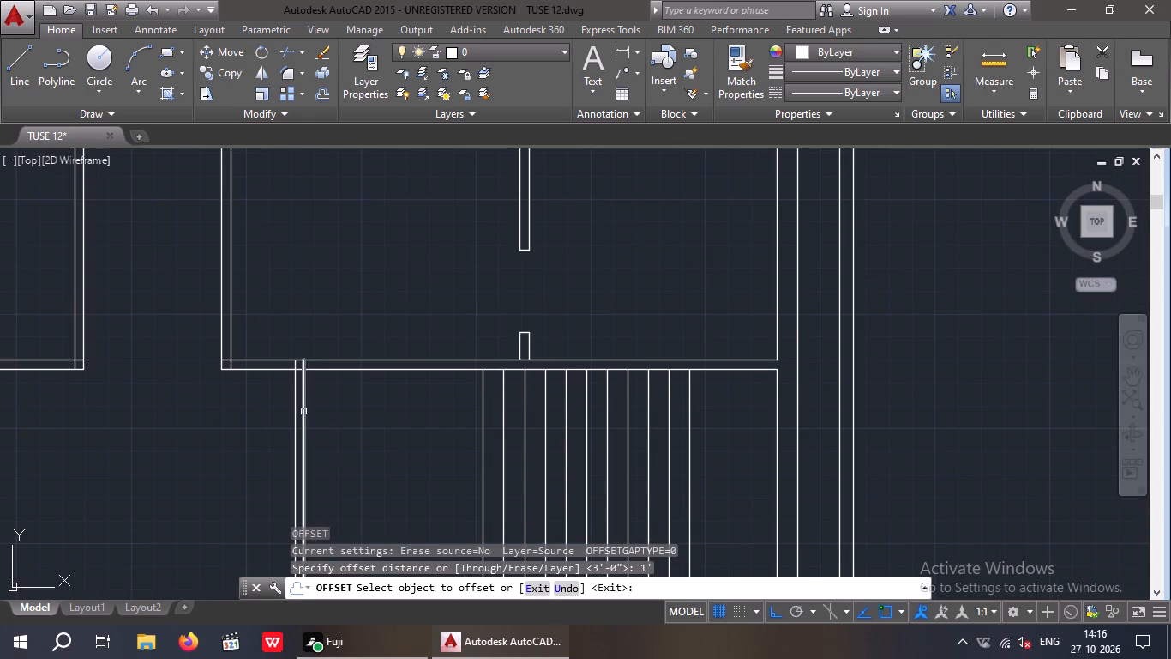
left_click_drag(303, 413, 311, 411)
left_click(367, 408)
key("Escape")
key("Escape")
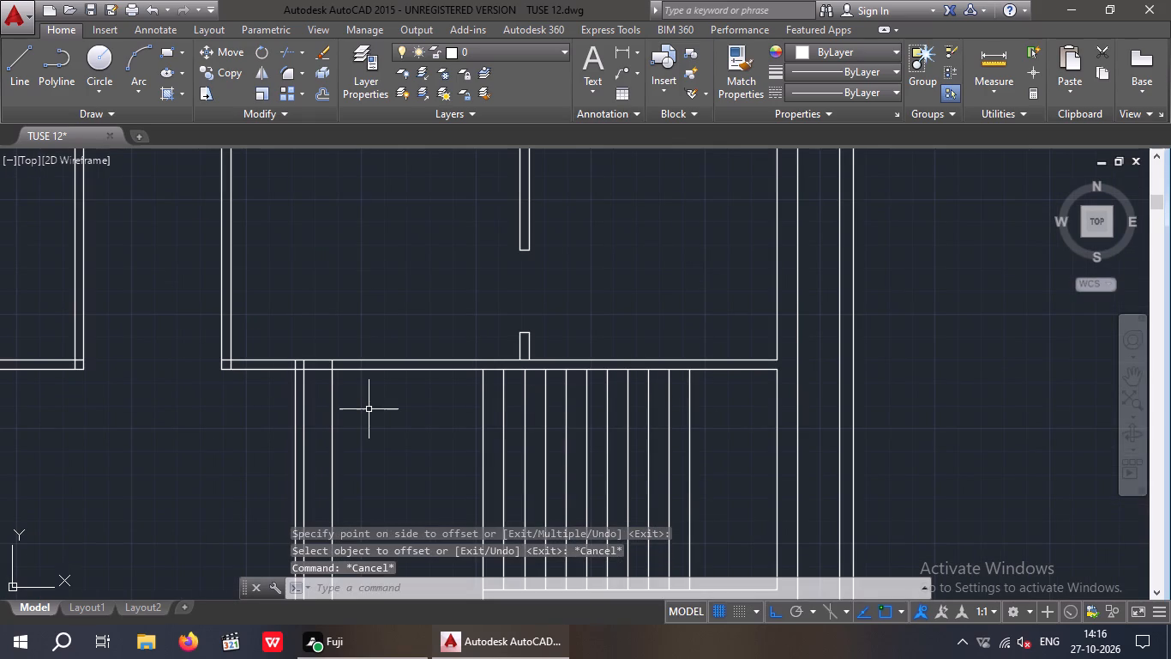
Offset the new 1' line beside the stair 4' to the right for the opening's other side.
key("o")
key("Return")
key("4")
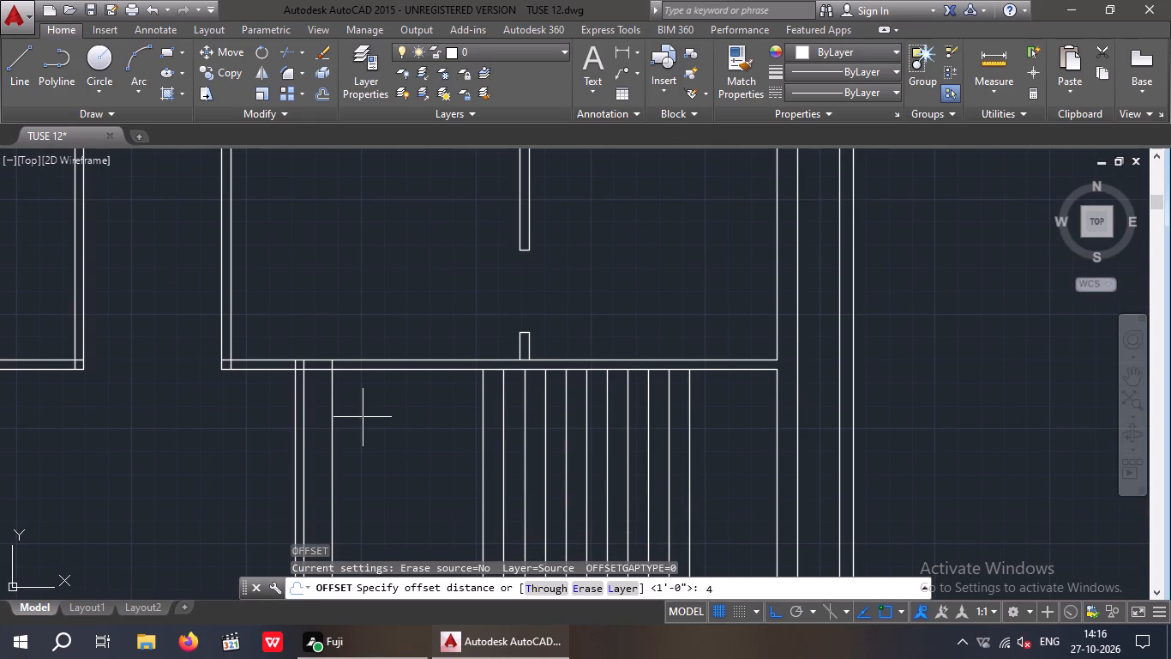
key("apostrophe")
key("Return")
left_click_drag(330, 420, 339, 421)
left_click(383, 430)
key("Escape")
key("Escape")
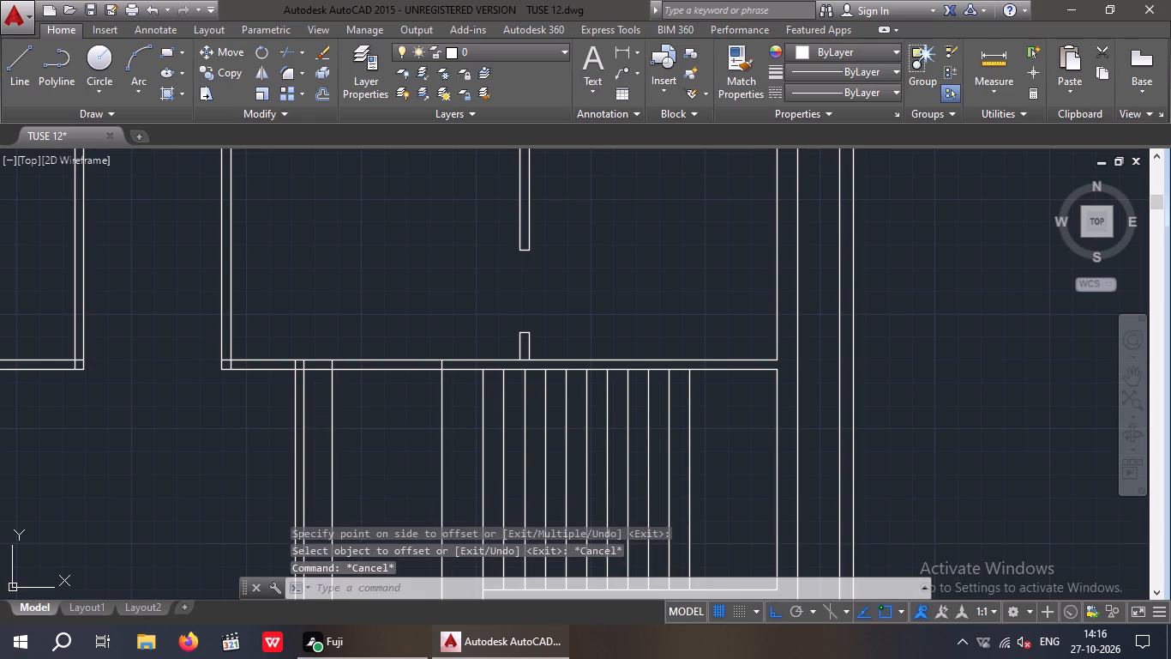
Trim the two offset lines down to jambs and cut the opening between them in the central room's bottom wall beside the stair.
type("TR")
key("space")
key("space")
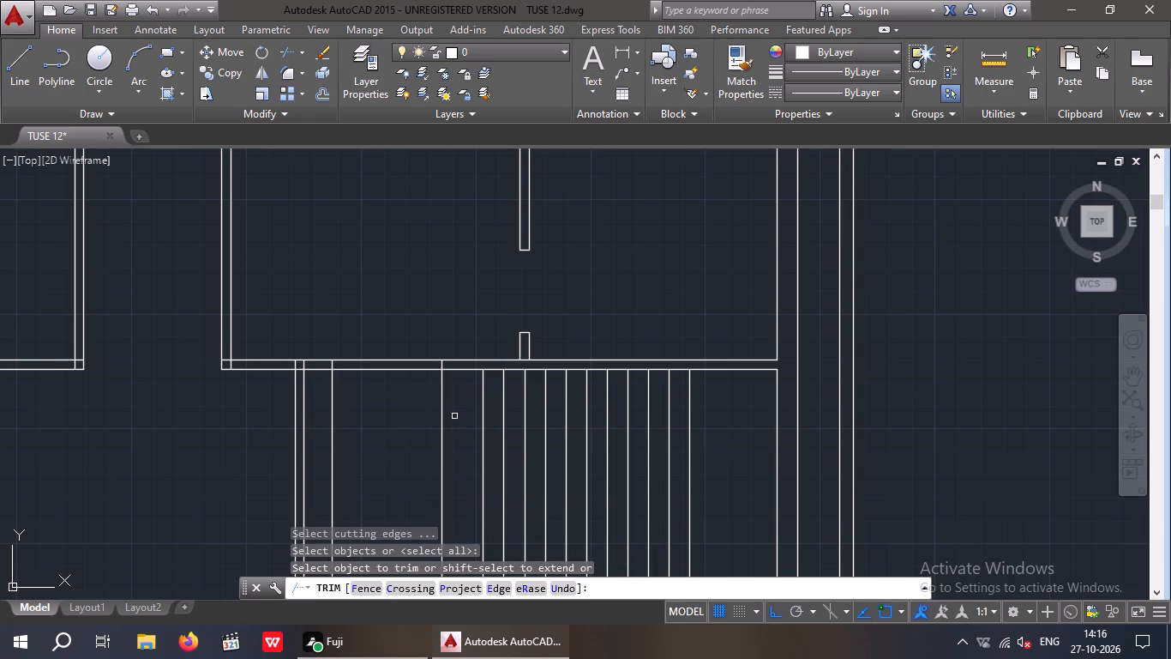
left_click_drag(456, 408, 396, 432)
left_click(328, 447)
left_click(395, 418)
left_click_drag(364, 316, 364, 315)
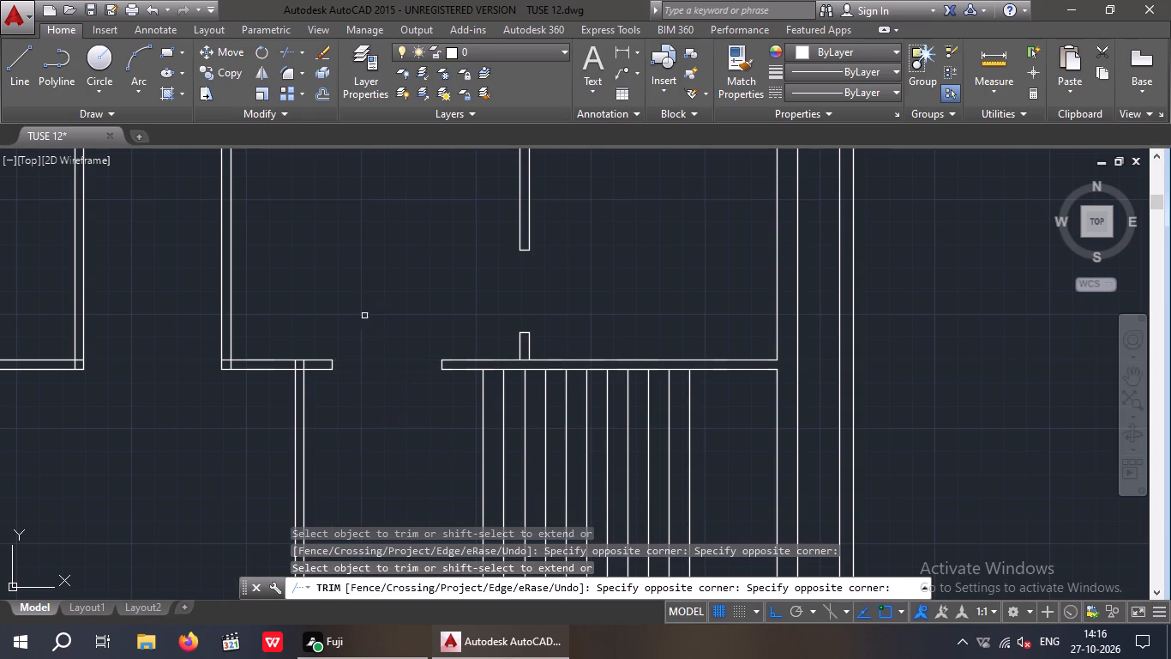
left_click_drag(364, 315, 369, 323)
middle_click_drag(373, 371, 374, 397)
scroll(370, 384, "down", 2)
middle_click_drag(370, 383, 369, 414)
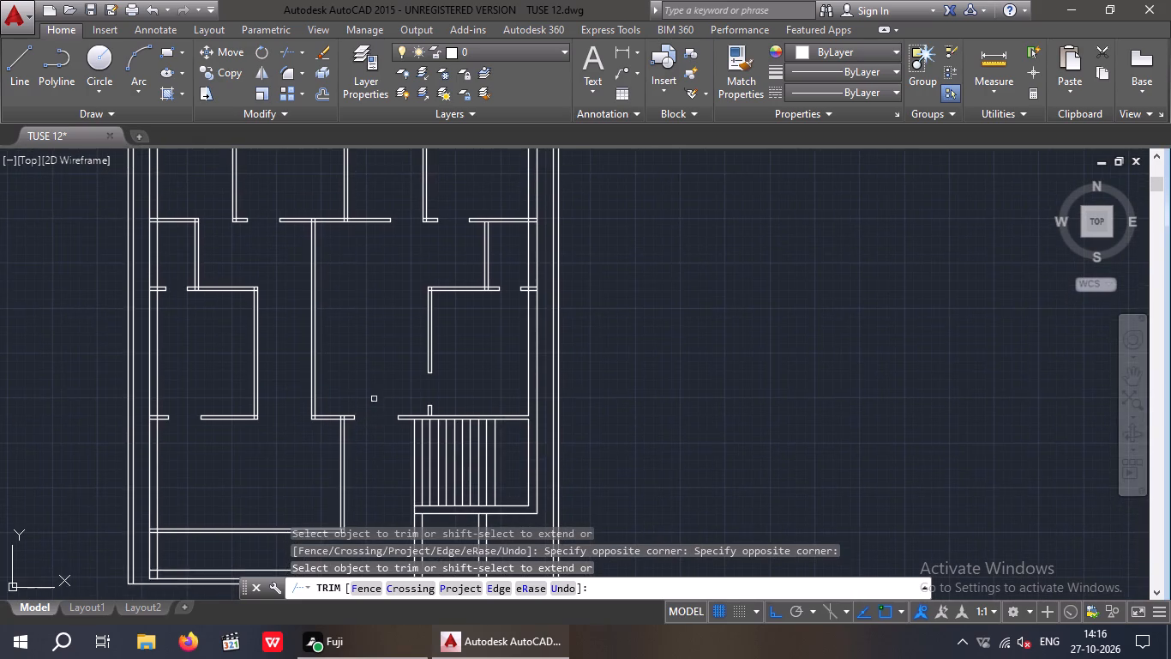
middle_click_drag(374, 396, 373, 435)
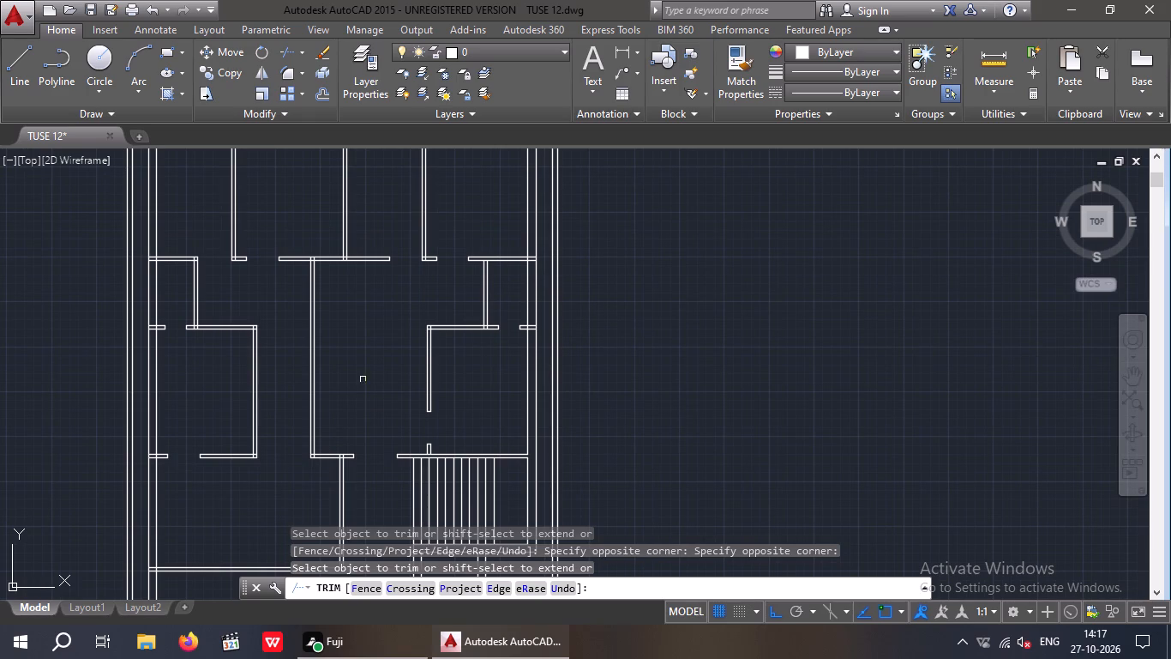
key("Escape")
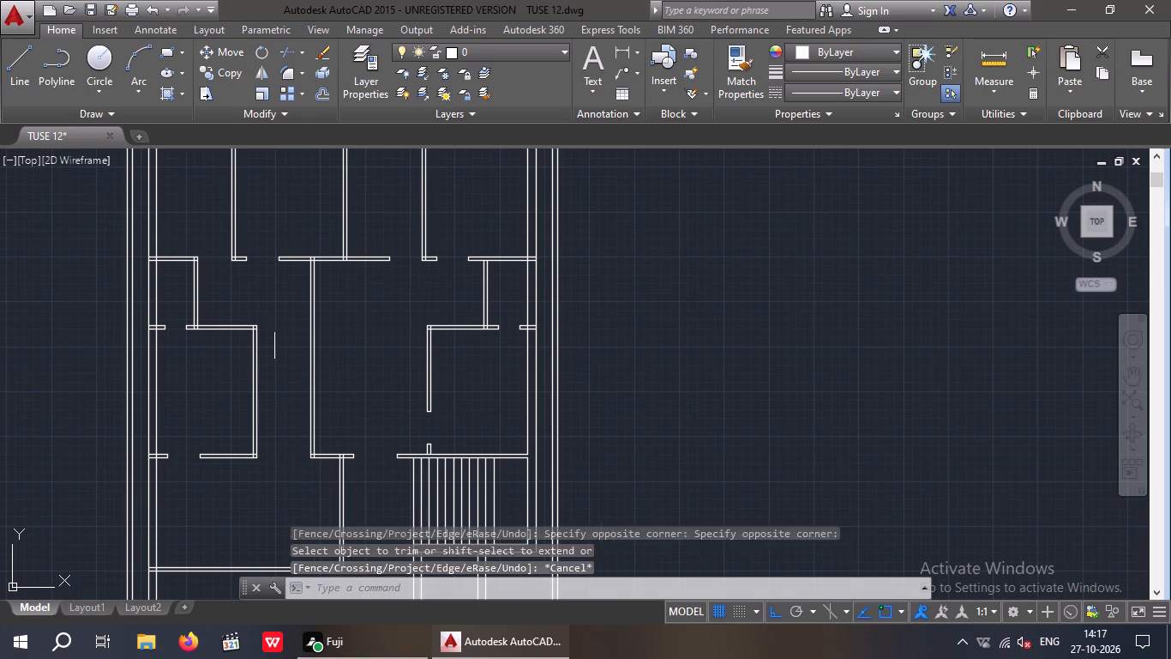
key("Escape")
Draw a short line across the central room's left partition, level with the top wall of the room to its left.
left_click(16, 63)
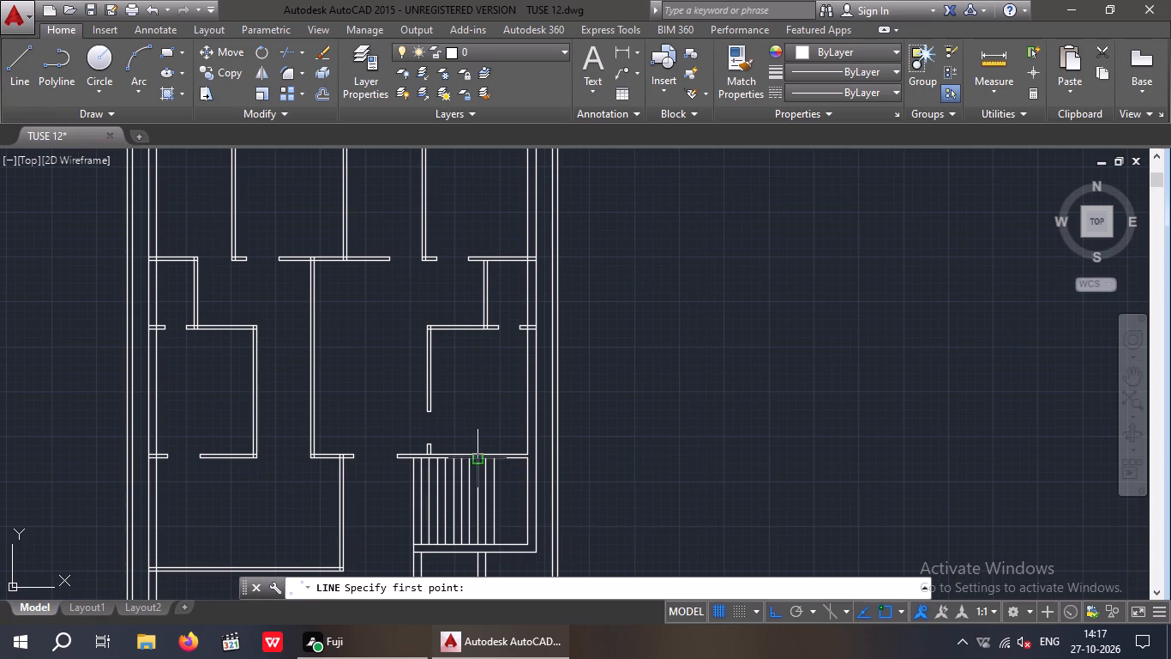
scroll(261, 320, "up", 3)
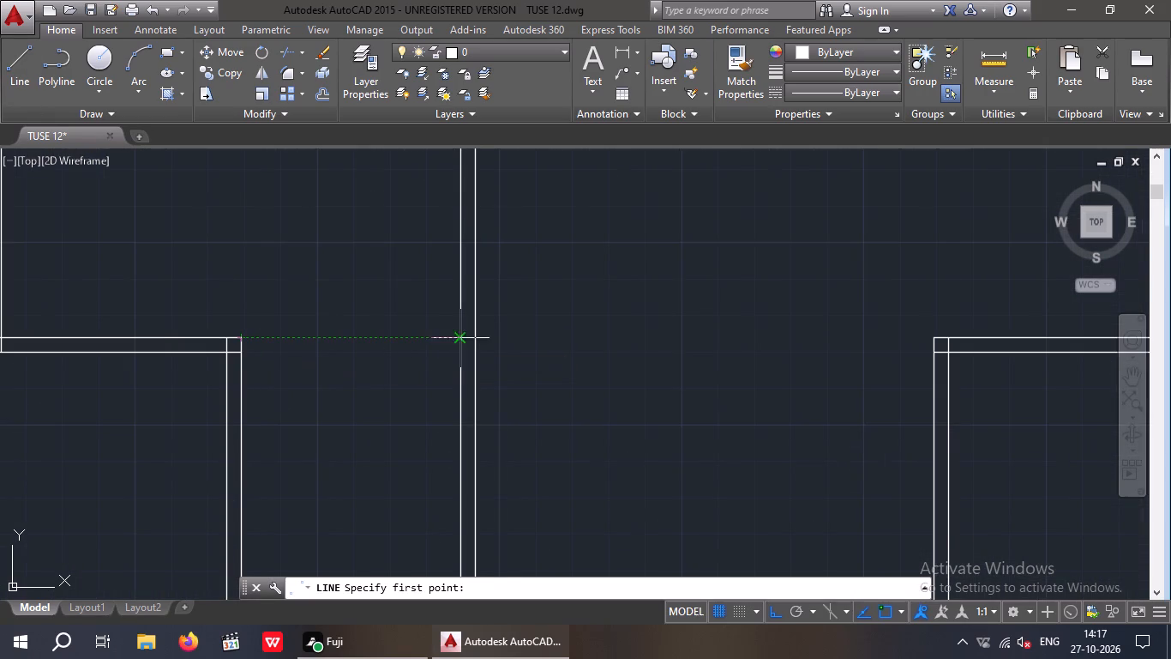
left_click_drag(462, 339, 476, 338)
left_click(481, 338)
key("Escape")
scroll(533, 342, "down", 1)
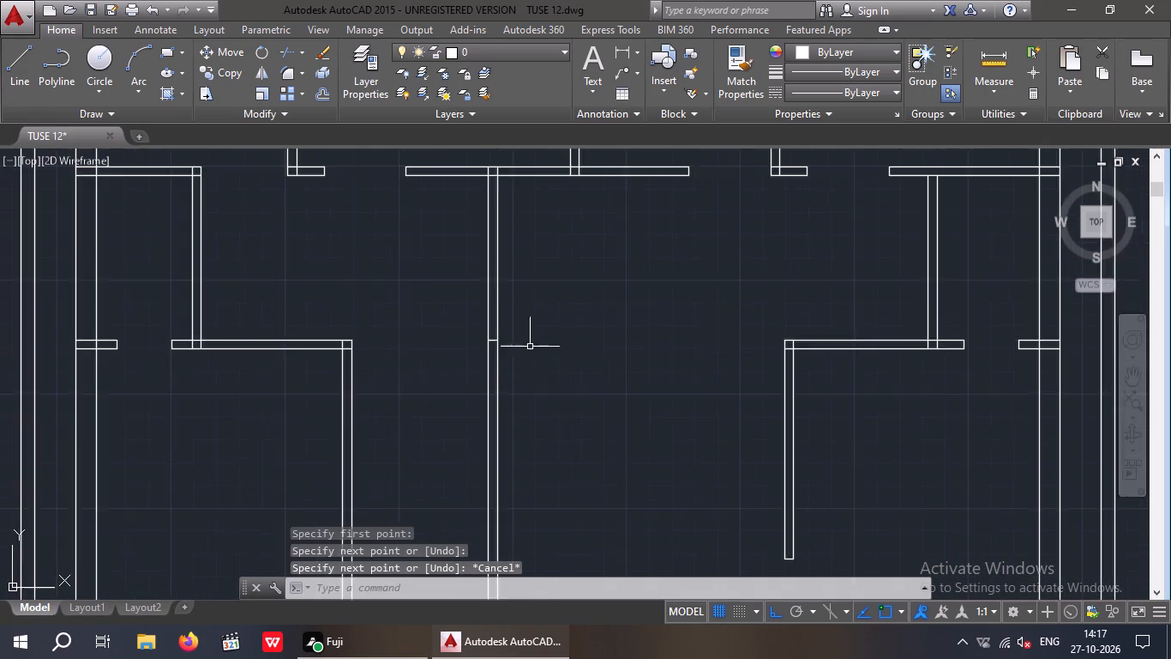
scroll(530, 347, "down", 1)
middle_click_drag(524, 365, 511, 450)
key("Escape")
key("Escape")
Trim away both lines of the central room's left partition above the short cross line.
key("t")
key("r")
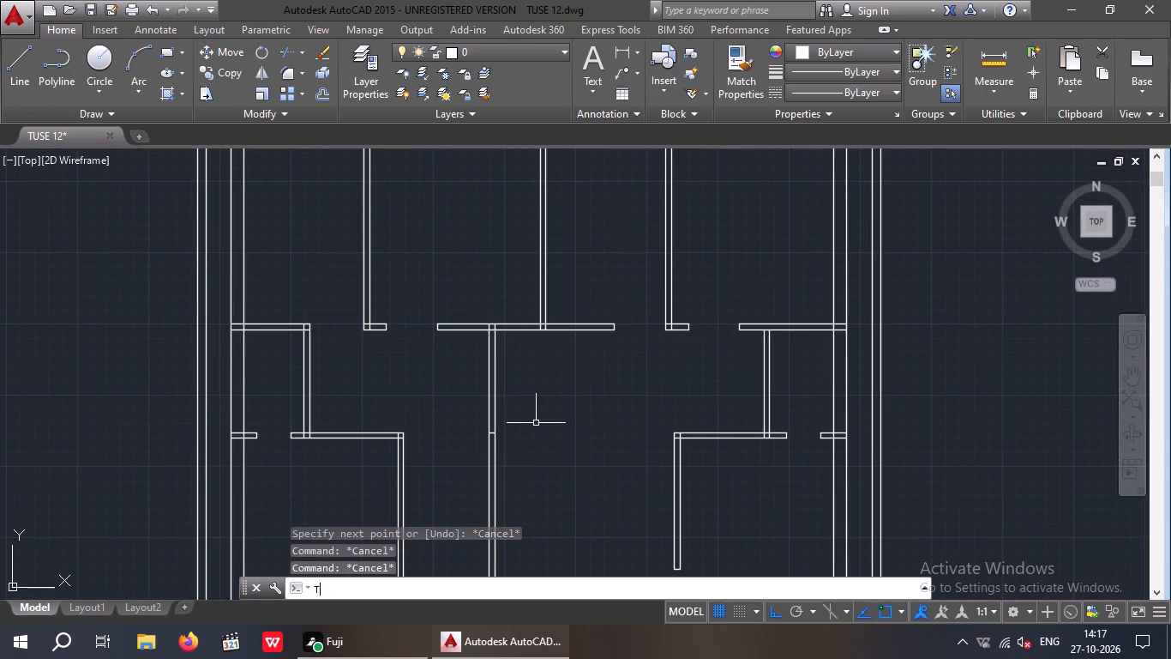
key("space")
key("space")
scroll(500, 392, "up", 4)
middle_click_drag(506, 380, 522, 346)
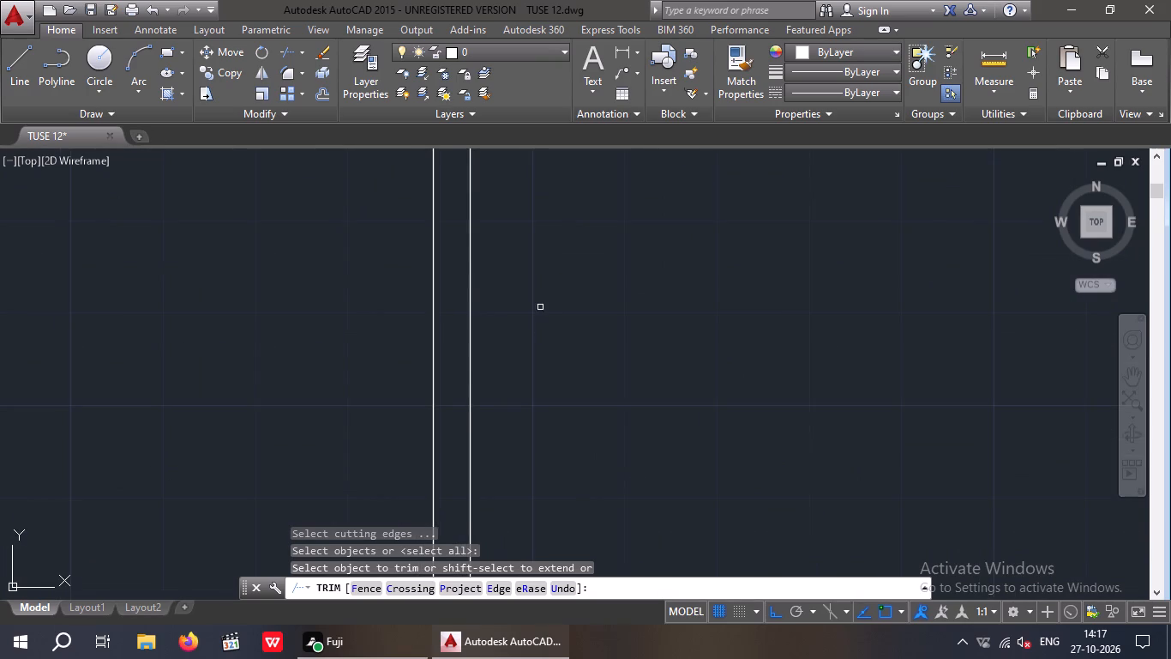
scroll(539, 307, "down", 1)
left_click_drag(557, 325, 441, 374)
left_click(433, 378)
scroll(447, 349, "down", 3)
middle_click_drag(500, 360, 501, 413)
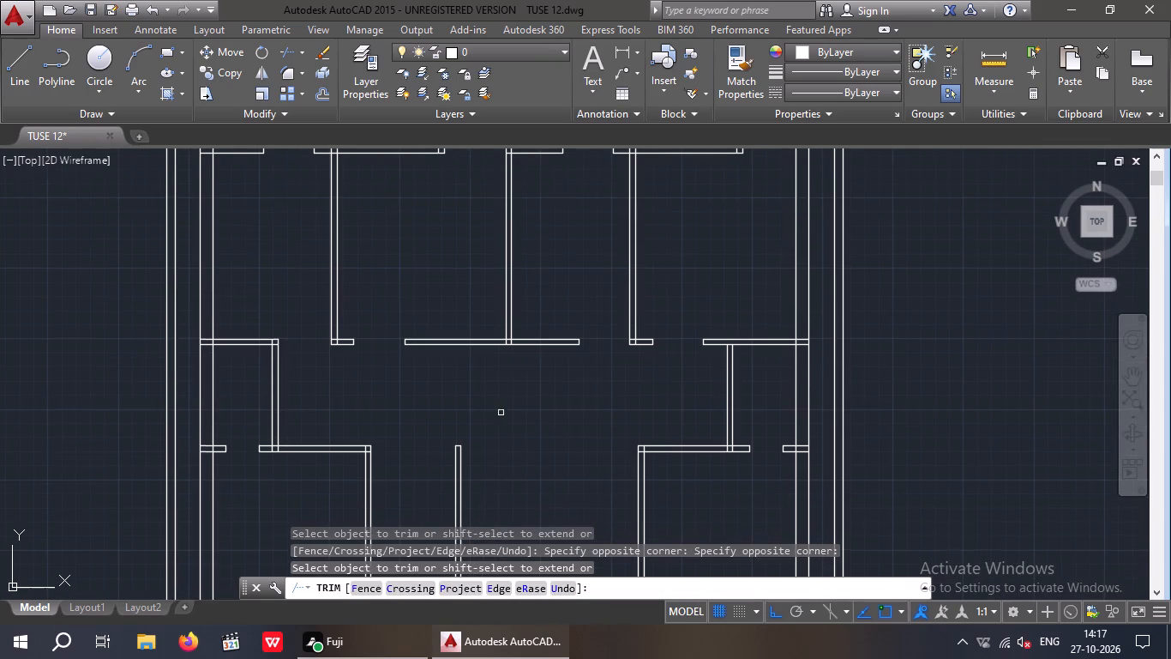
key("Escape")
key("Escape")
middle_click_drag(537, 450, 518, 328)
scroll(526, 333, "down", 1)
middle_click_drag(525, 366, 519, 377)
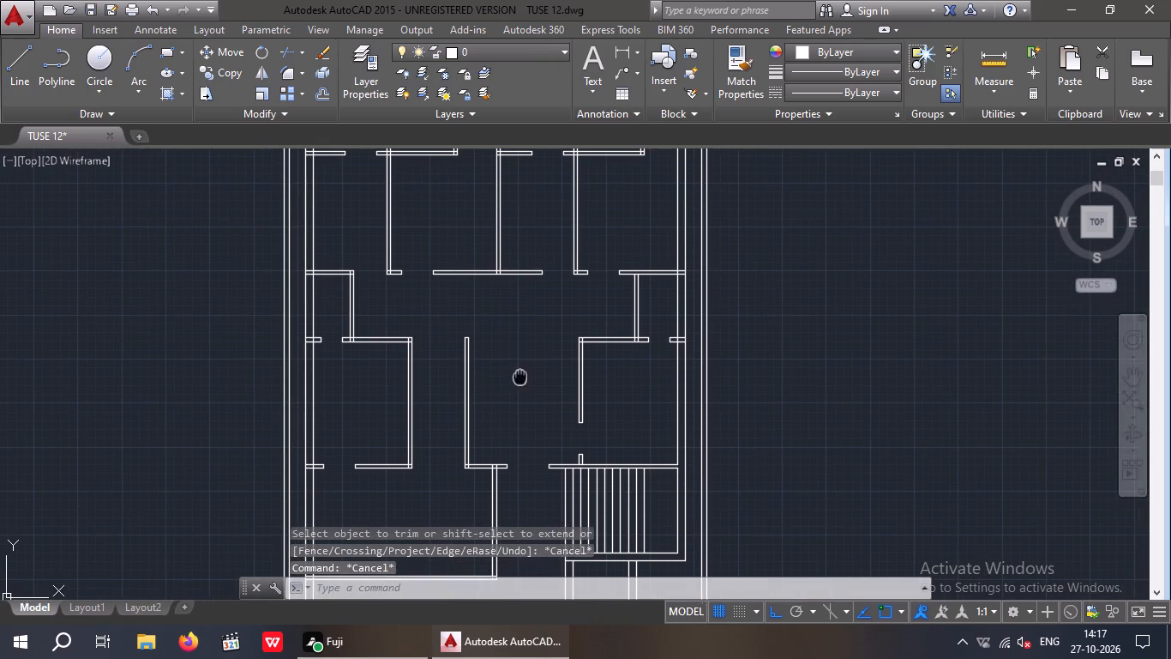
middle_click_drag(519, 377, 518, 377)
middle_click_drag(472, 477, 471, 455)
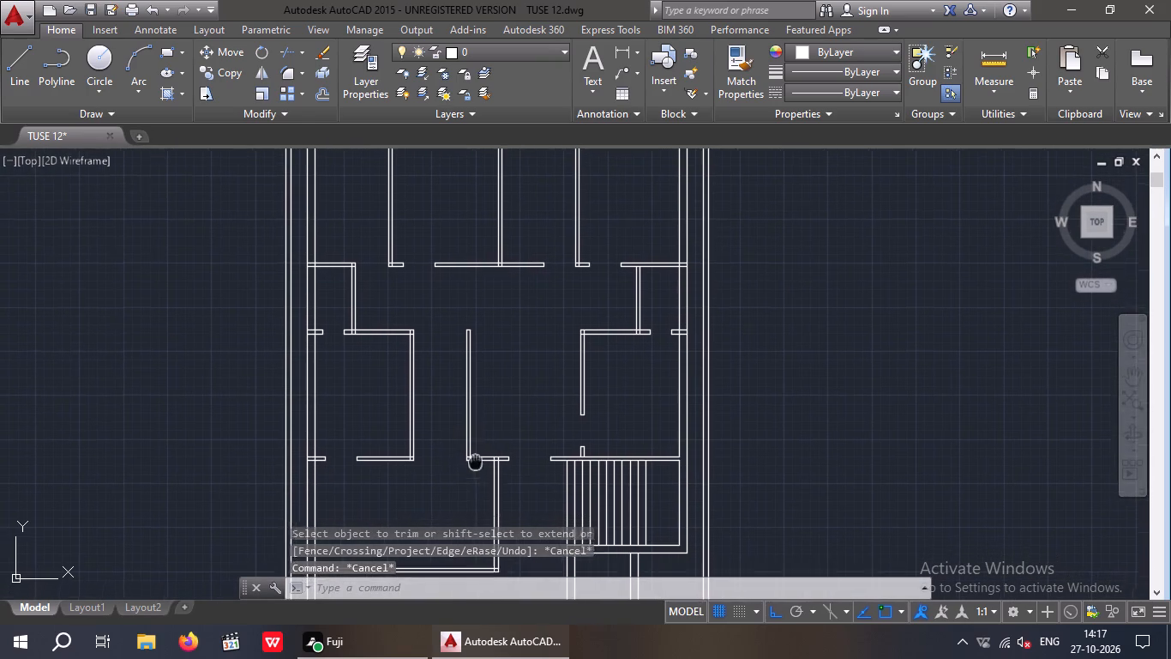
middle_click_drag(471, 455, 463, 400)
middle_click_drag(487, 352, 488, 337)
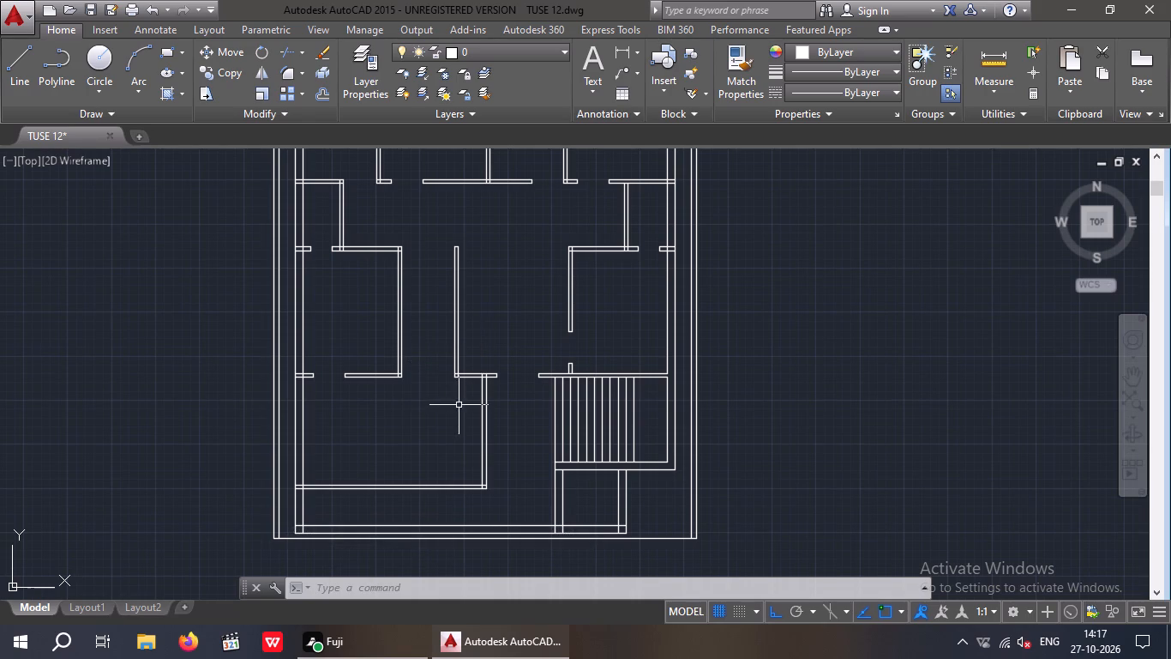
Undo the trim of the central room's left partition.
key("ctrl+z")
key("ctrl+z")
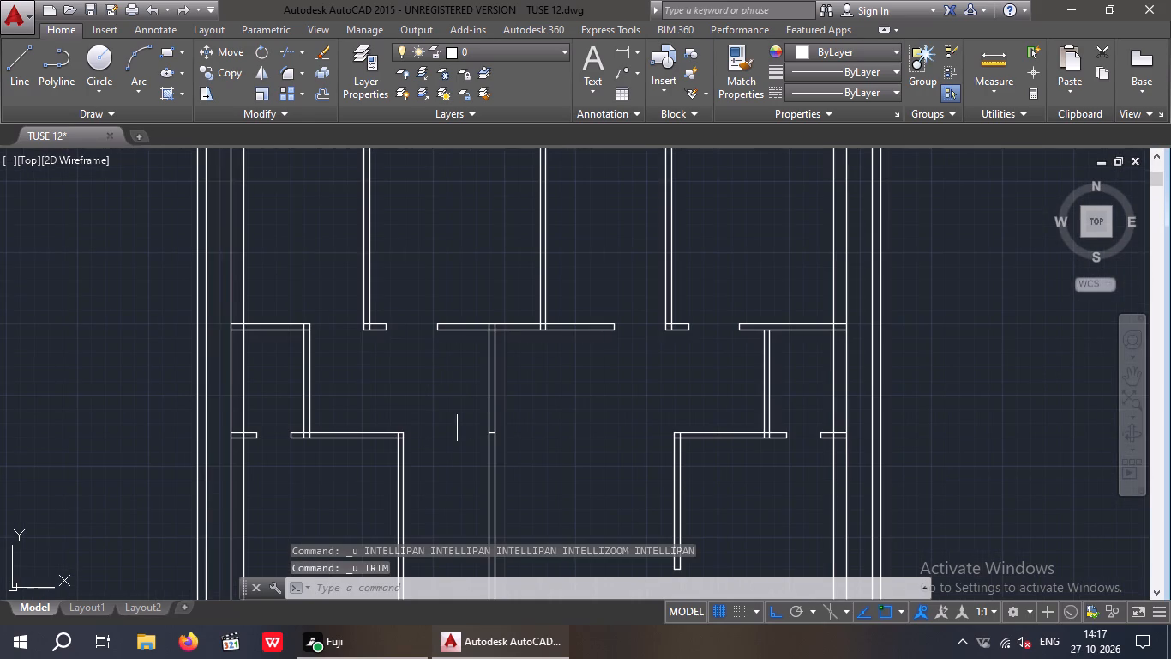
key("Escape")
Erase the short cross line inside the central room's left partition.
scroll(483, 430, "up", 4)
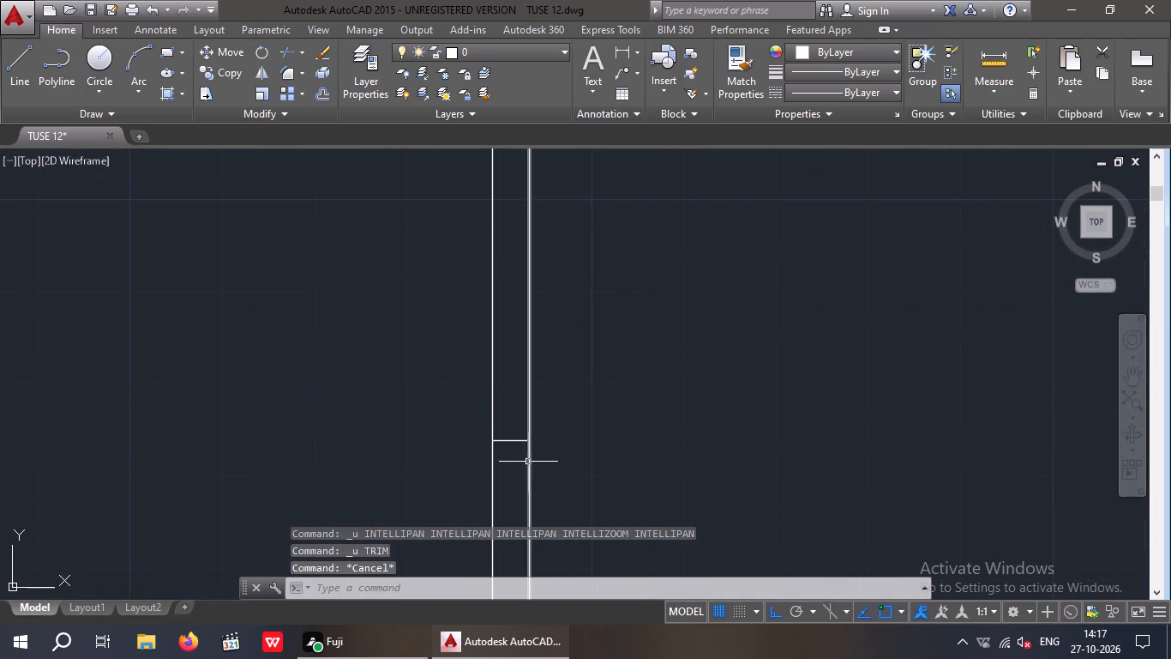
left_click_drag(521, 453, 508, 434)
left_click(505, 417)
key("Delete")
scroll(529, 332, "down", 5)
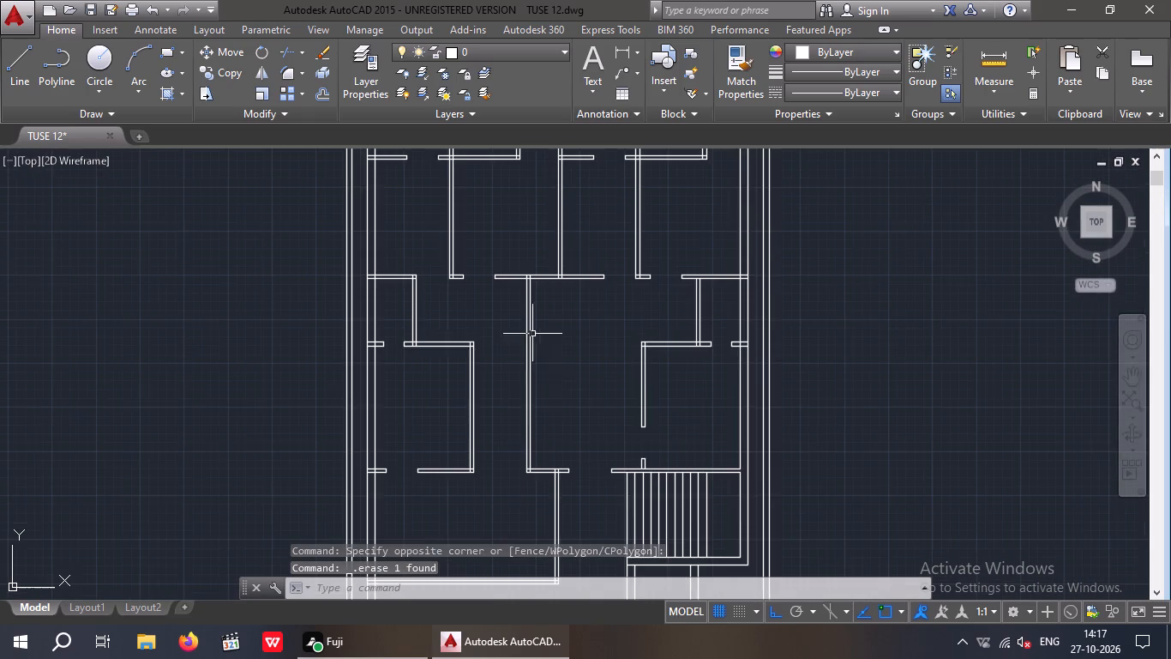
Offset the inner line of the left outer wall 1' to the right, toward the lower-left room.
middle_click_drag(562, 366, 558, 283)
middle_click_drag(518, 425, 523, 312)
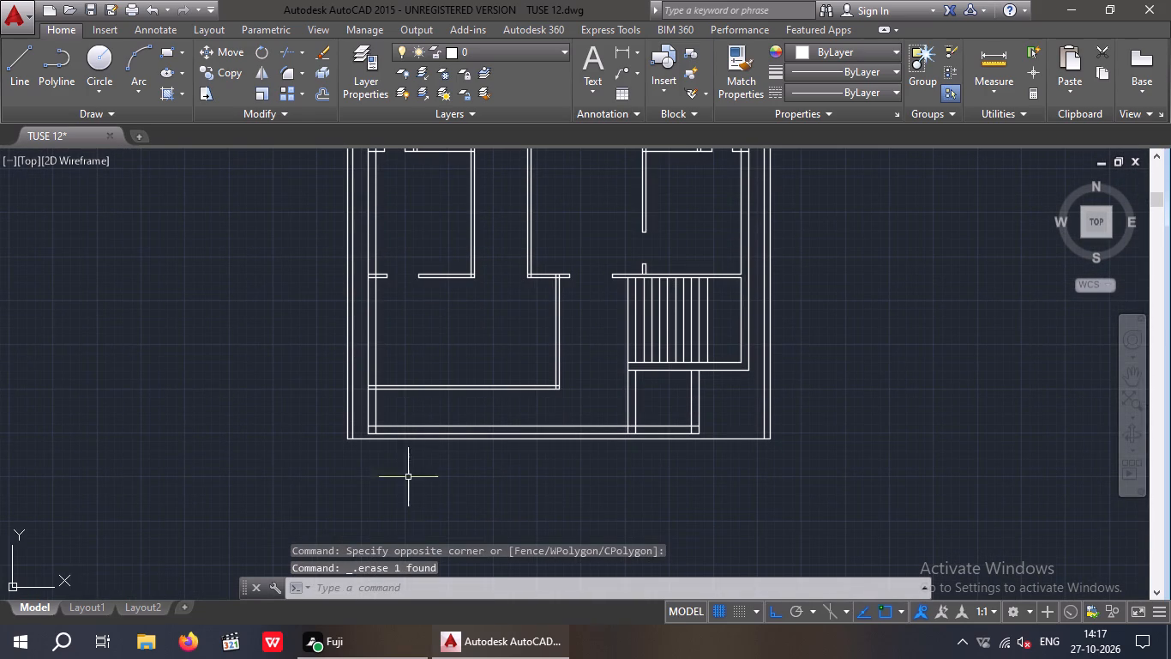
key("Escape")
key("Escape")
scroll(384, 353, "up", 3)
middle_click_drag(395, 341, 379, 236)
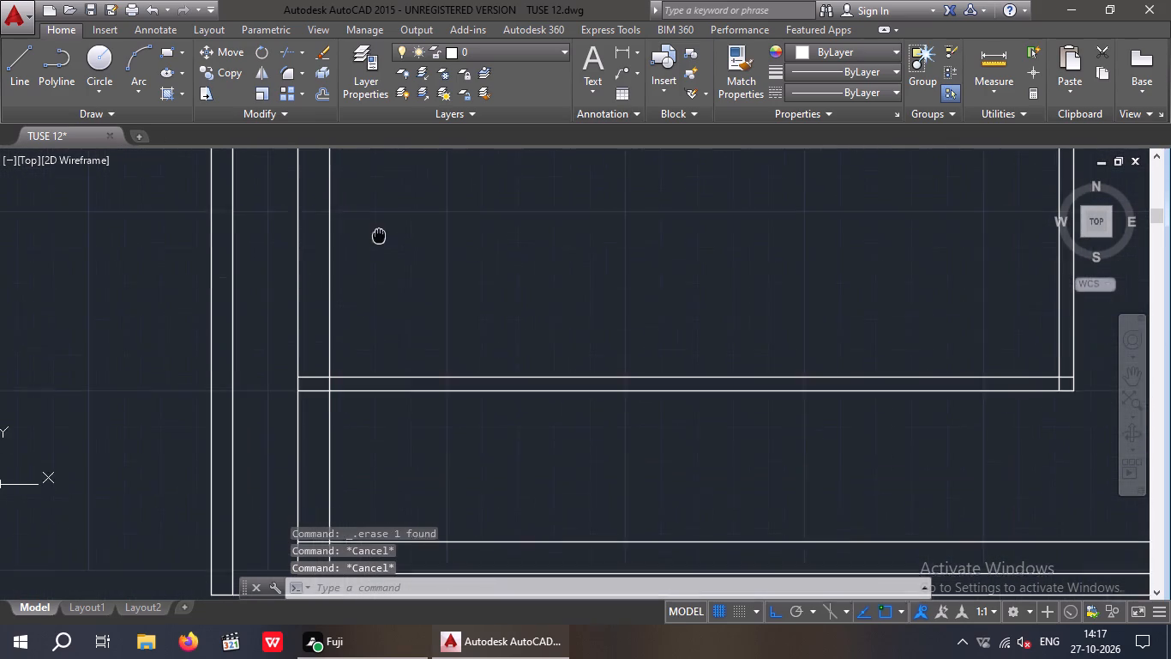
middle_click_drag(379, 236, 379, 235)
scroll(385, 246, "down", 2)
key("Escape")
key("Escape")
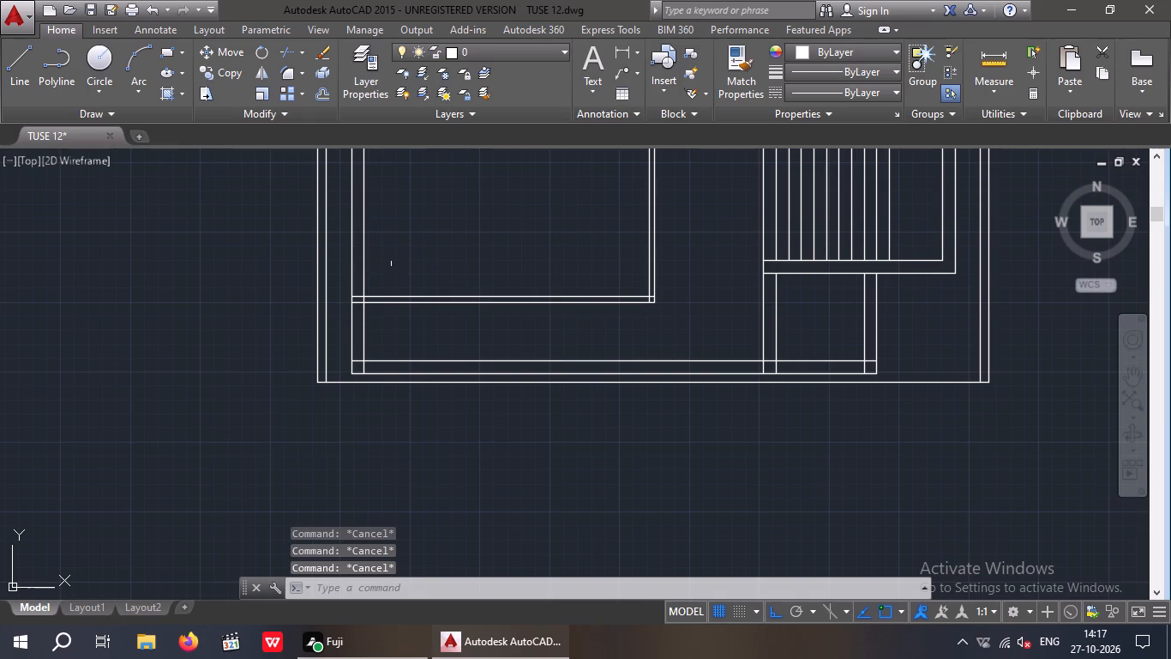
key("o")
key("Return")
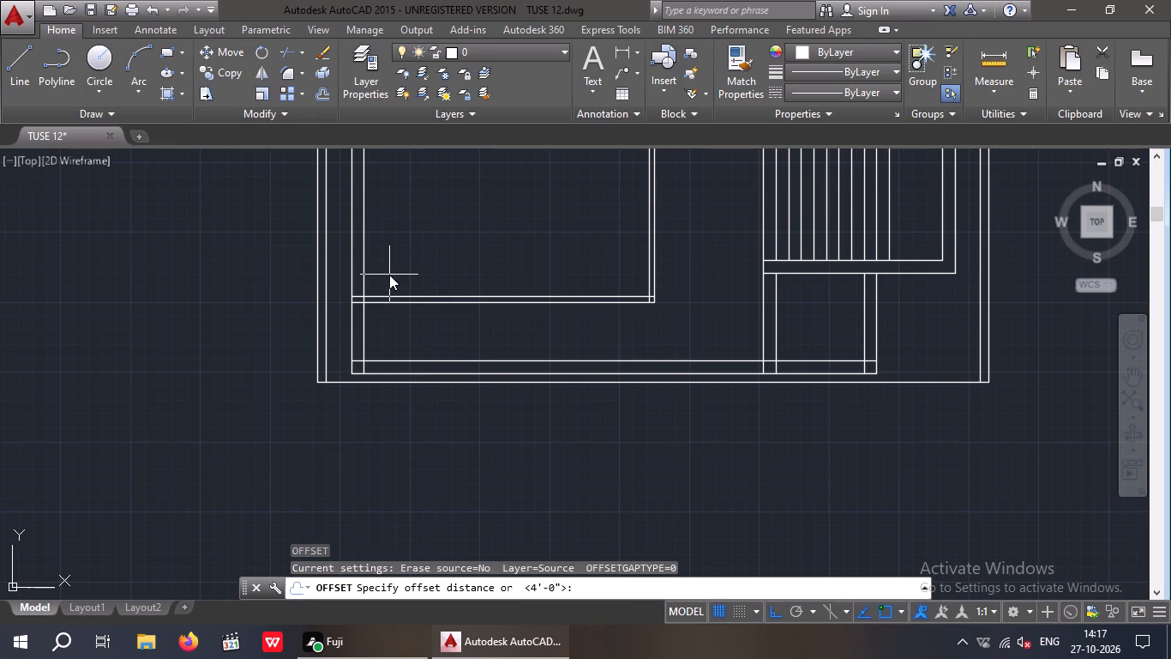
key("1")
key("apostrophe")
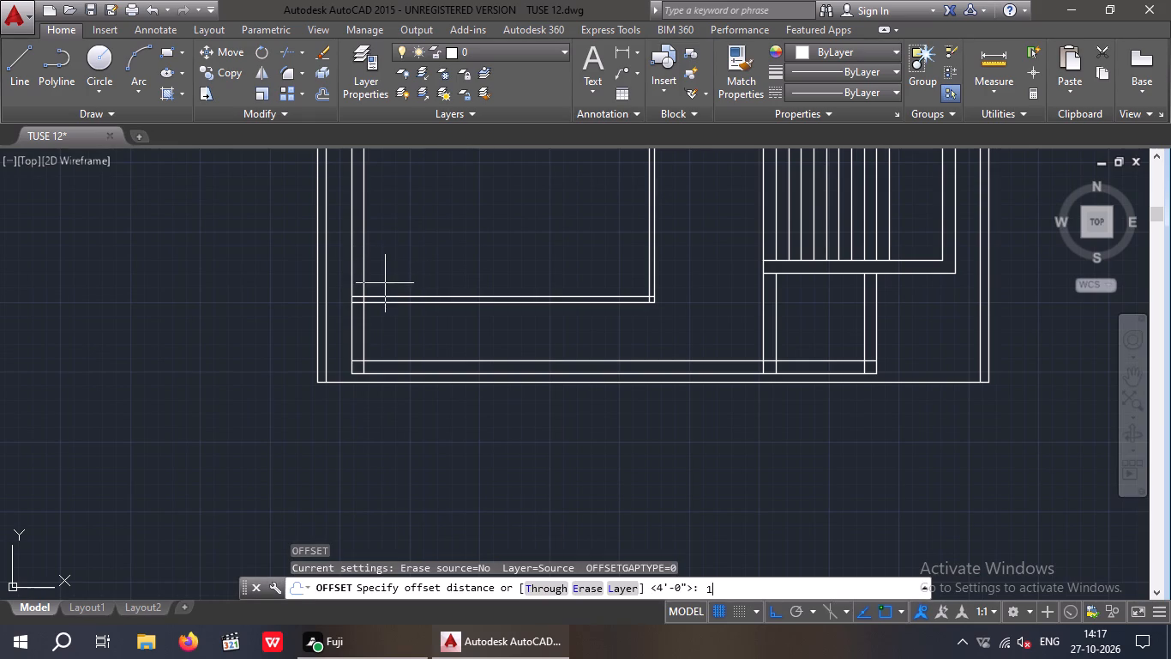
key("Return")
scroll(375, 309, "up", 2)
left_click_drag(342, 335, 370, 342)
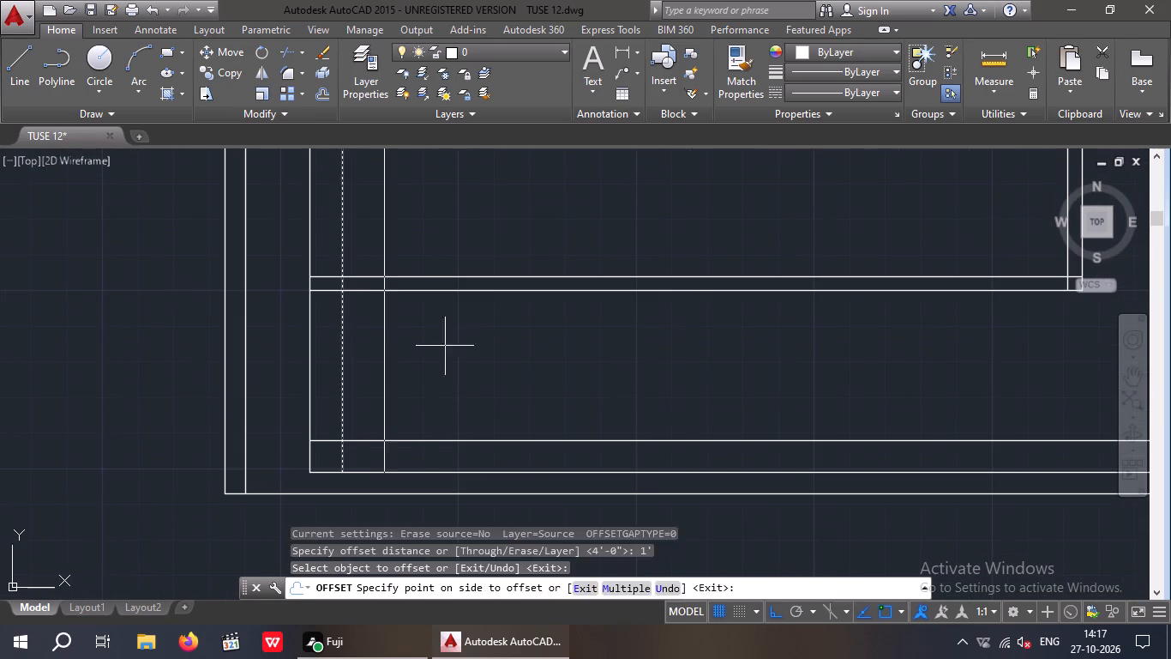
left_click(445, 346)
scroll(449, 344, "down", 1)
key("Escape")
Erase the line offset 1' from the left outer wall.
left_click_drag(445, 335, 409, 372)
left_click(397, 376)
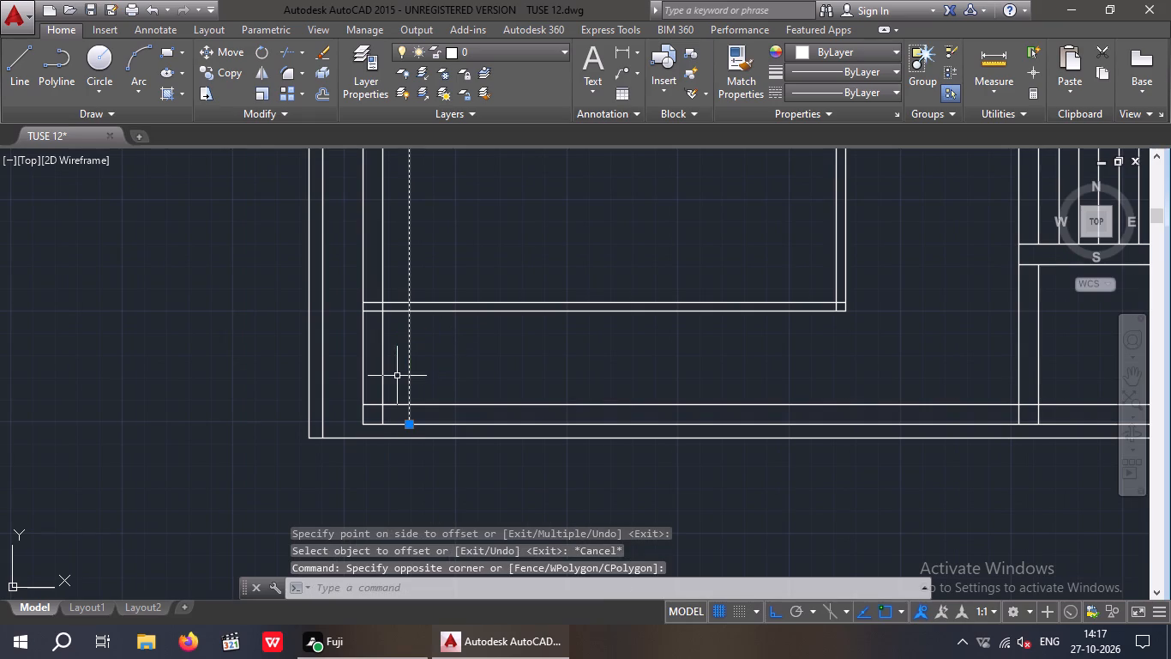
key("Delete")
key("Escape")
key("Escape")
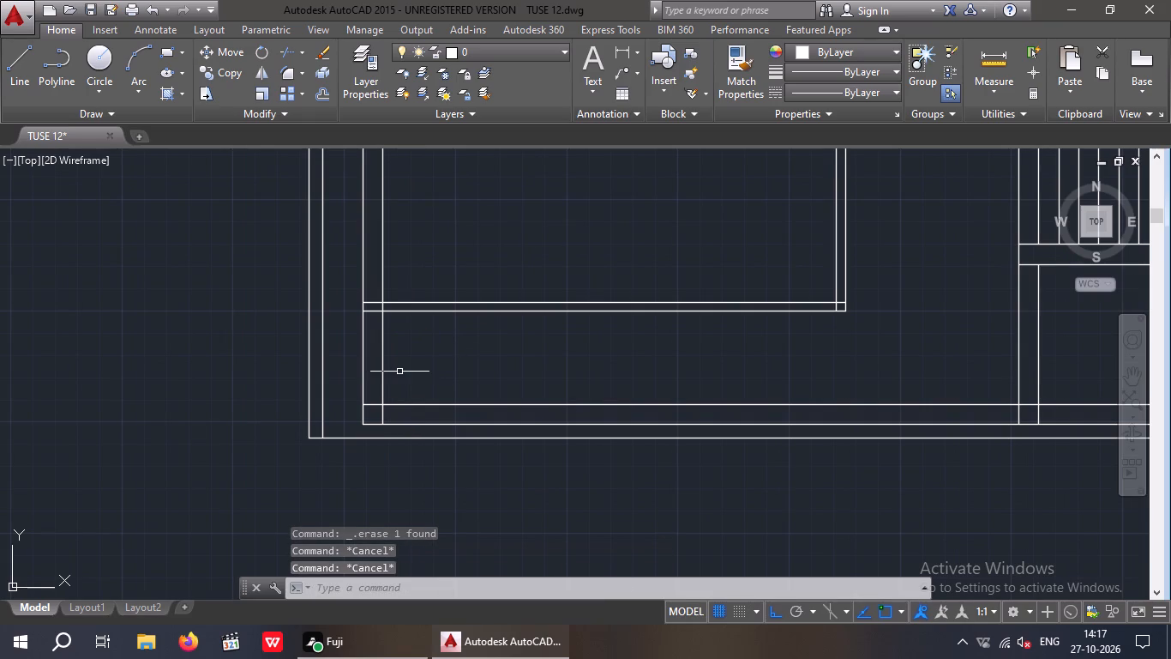
Offset the inner line of the left outer wall 2' to the right for the first side of the lower-left room's opening.
key("o")
key("Return")
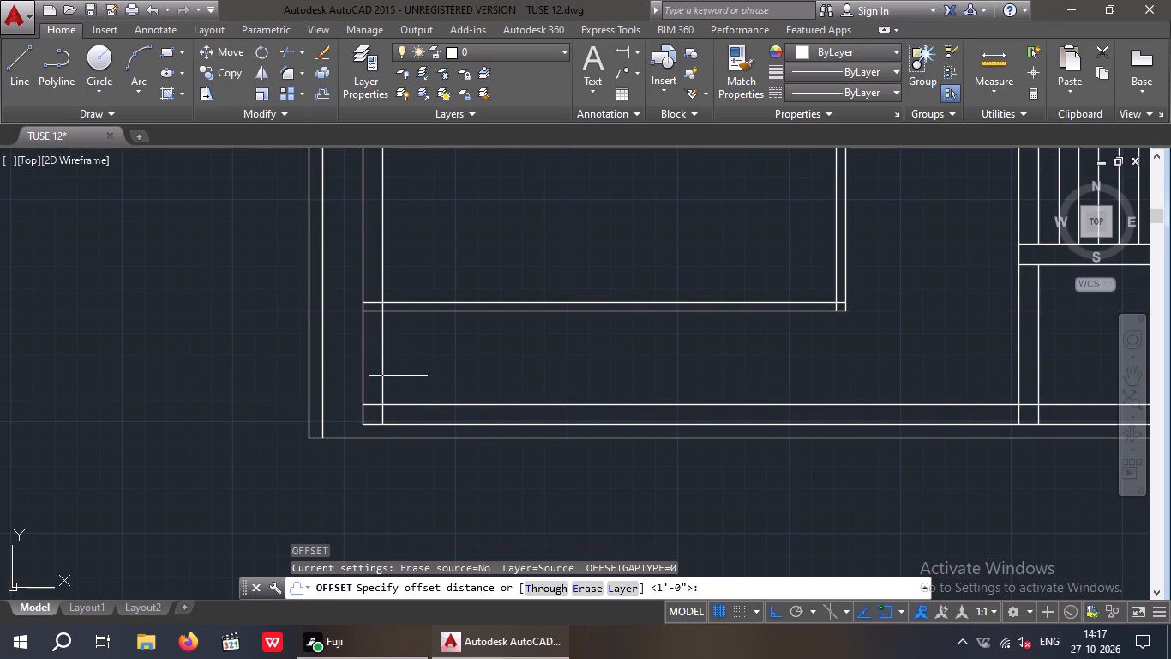
key("2")
key("apostrophe")
key("Return")
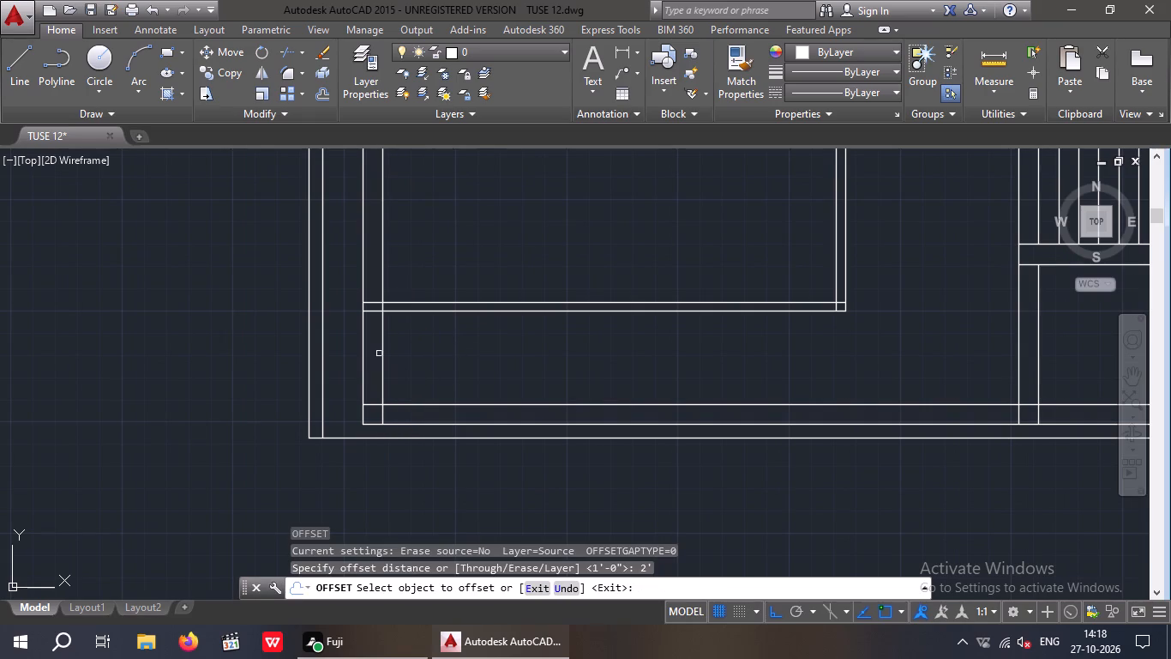
left_click_drag(382, 352, 393, 354)
left_click(483, 354)
key("Escape")
key("Escape")
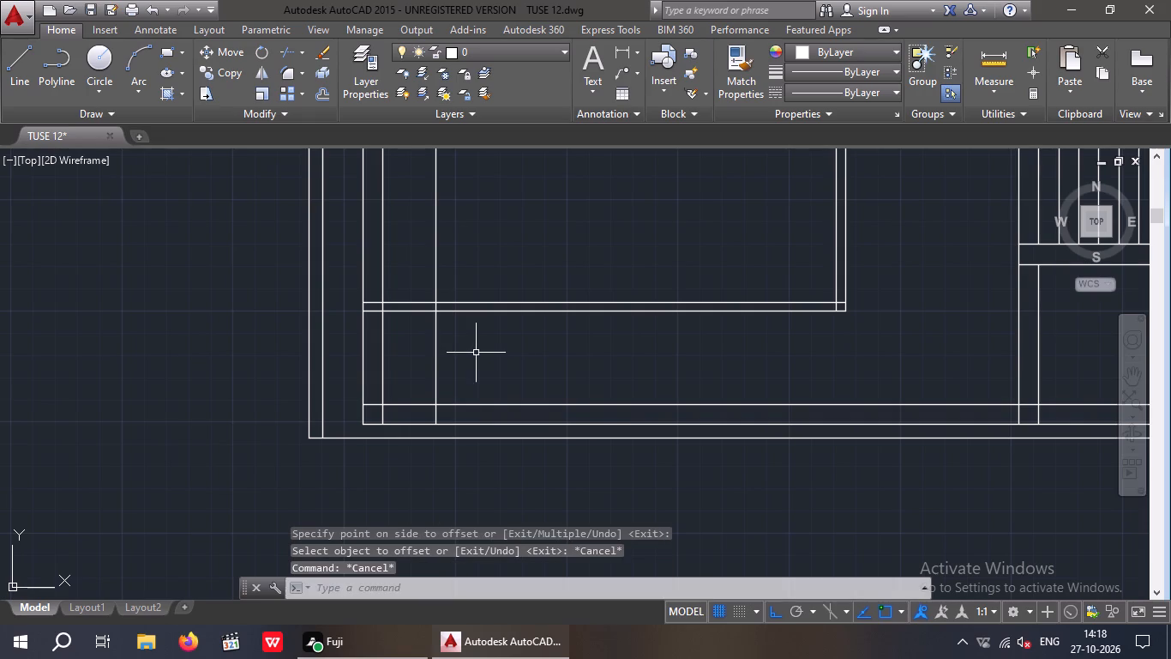
Offset the new 2' line 4' to the right for the other side of the opening.
key("o")
key("Return")
key("4")
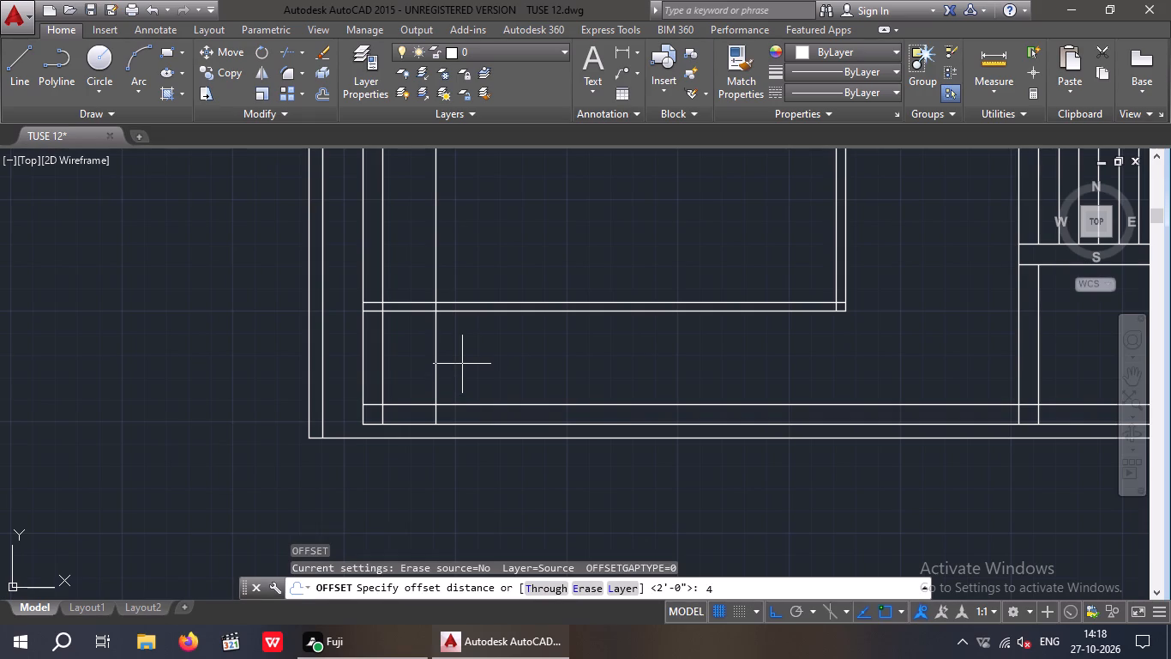
key("apostrophe")
key("Return")
left_click_drag(434, 355, 435, 355)
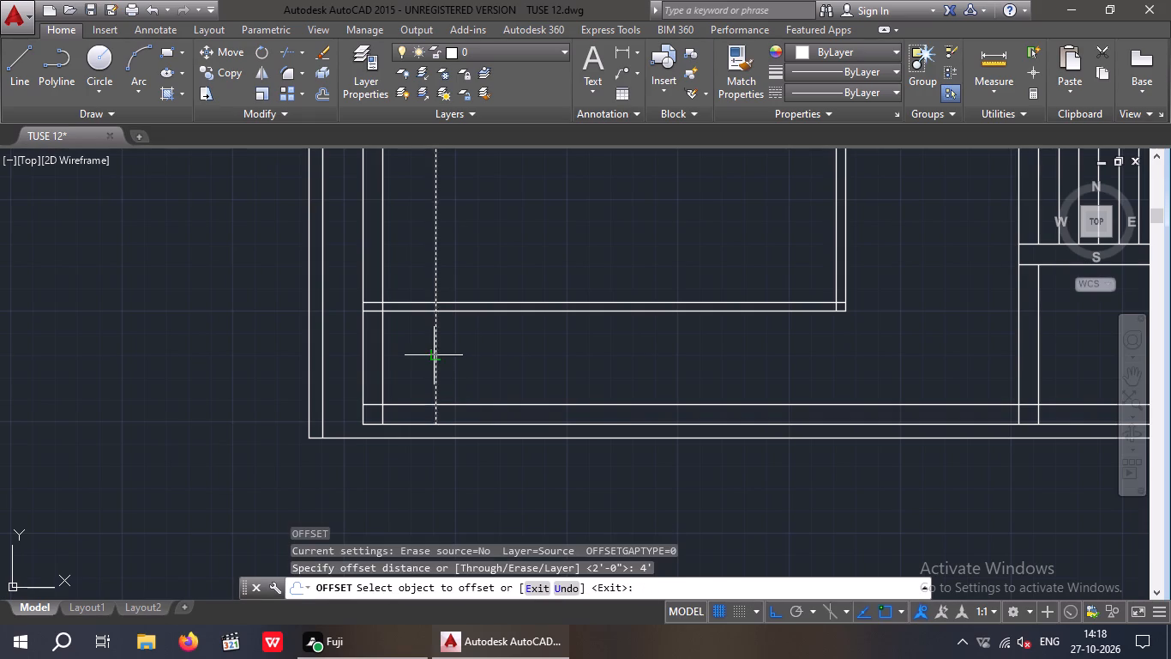
left_click_drag(435, 355, 441, 357)
left_click(472, 354)
key("Escape")
key("Escape")
key("Escape")
key("Escape")
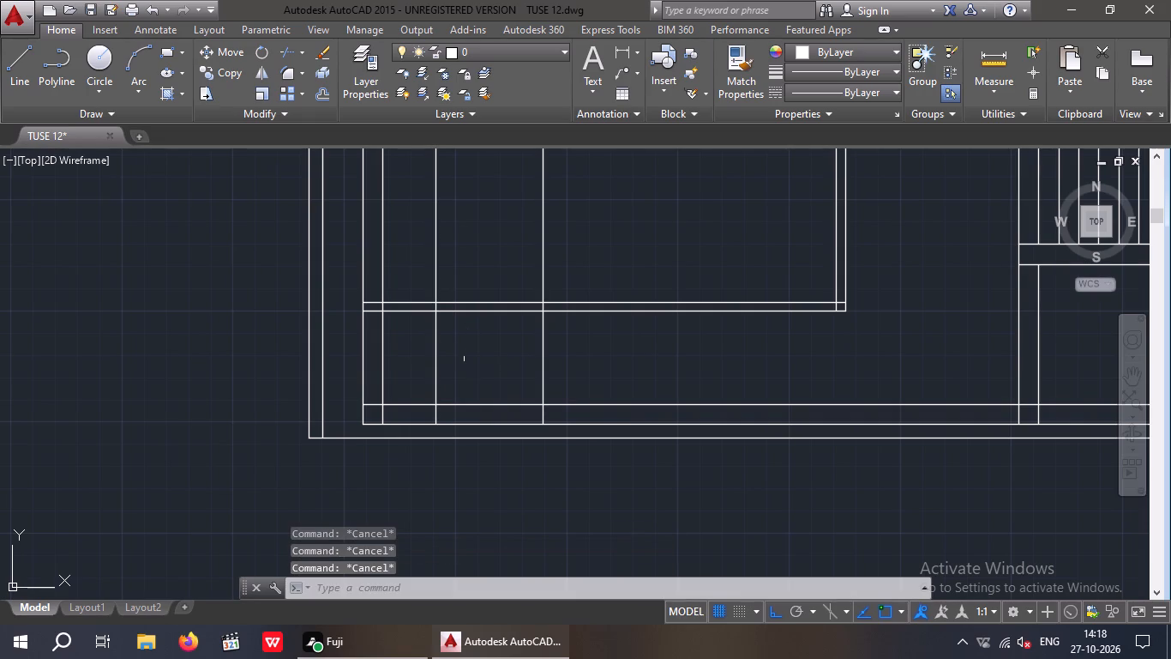
Trim the two offset lines above and below the lower-left room's bottom wall, leaving only short jambs within the wall.
key("t")
key("r")
key("space")
key("space")
scroll(535, 434, "up", 3)
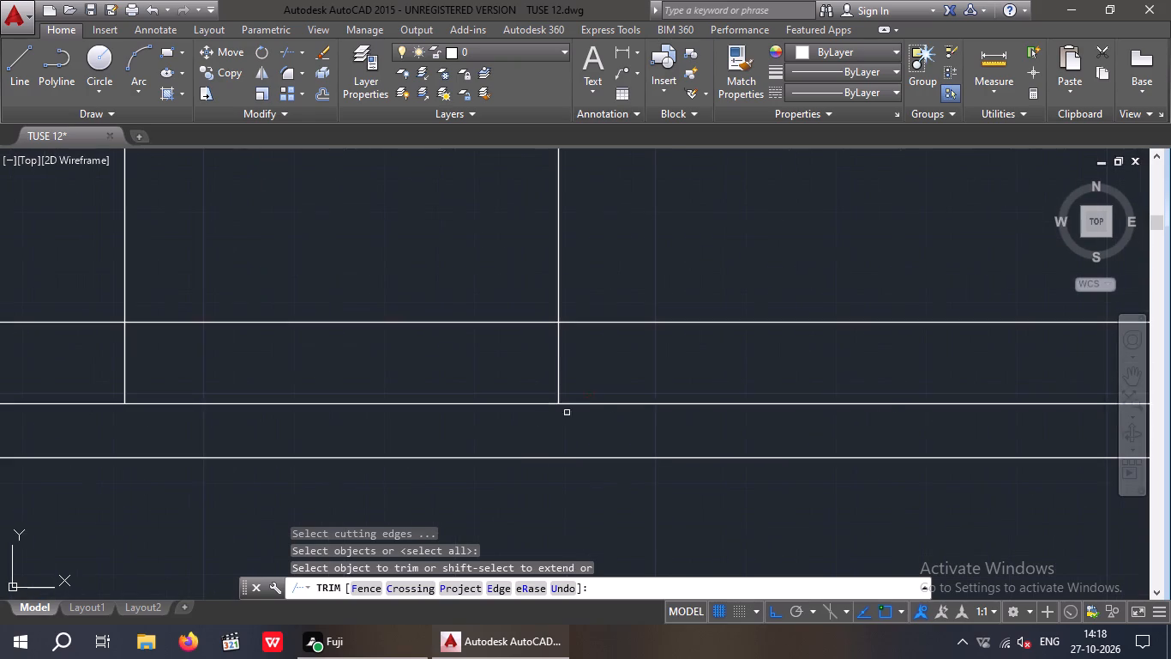
left_click_drag(604, 350, 411, 362)
left_click(87, 356)
scroll(198, 325, "down", 2)
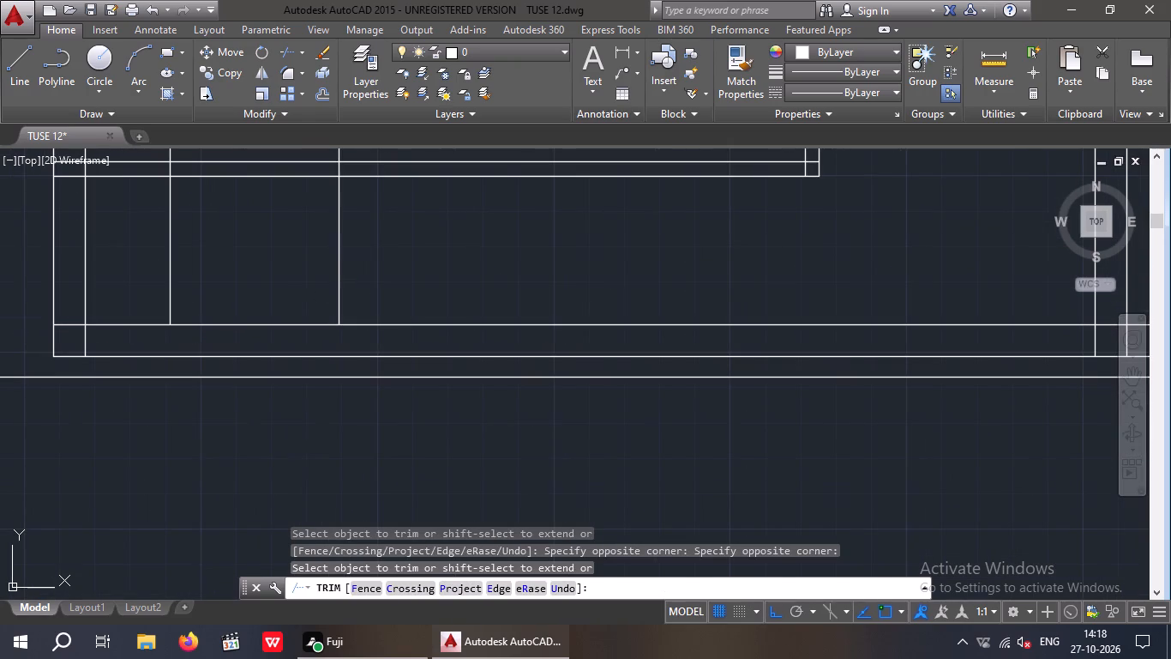
left_click_drag(379, 226, 95, 272)
left_click(82, 274)
key("ctrl+z")
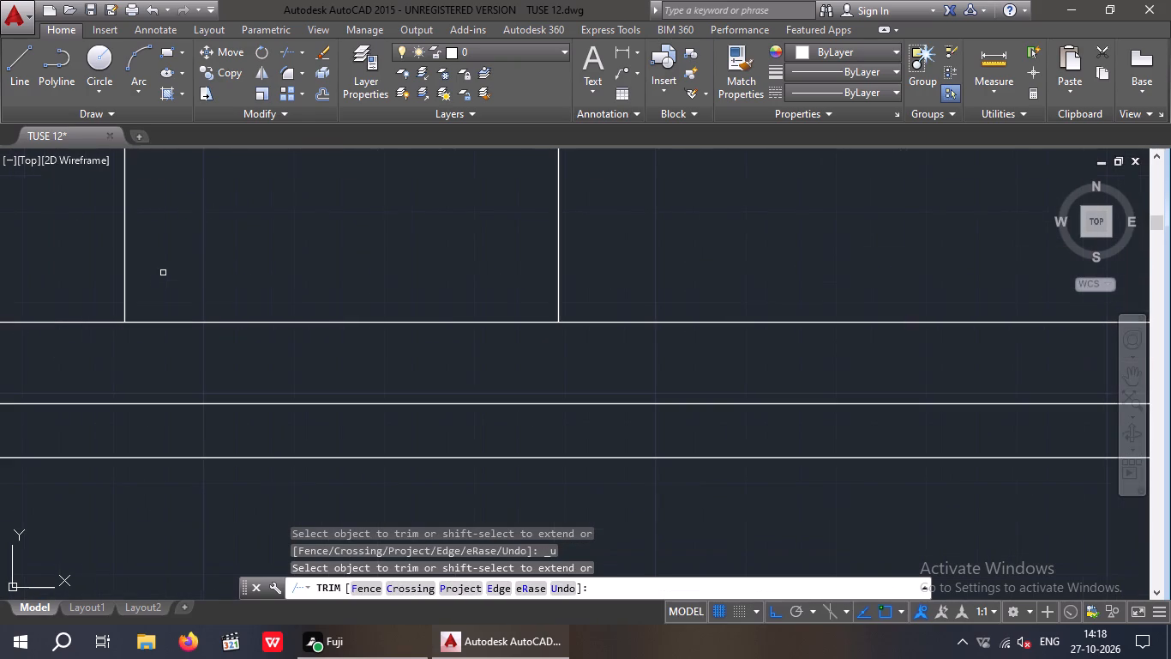
scroll(374, 290, "down", 2)
middle_click_drag(382, 303, 394, 336)
left_click_drag(477, 239, 273, 286)
left_click_drag(214, 299, 216, 299)
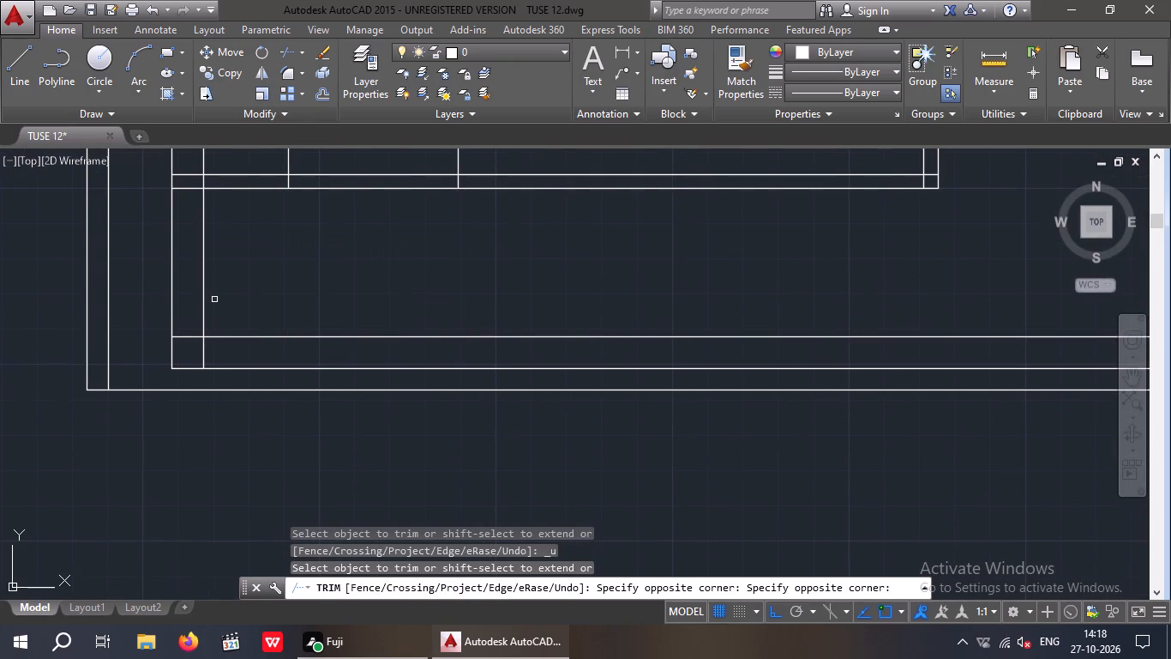
left_click_drag(216, 299, 230, 301)
middle_click_drag(313, 274, 323, 387)
left_click_drag(495, 195, 272, 238)
left_click_drag(248, 240, 257, 242)
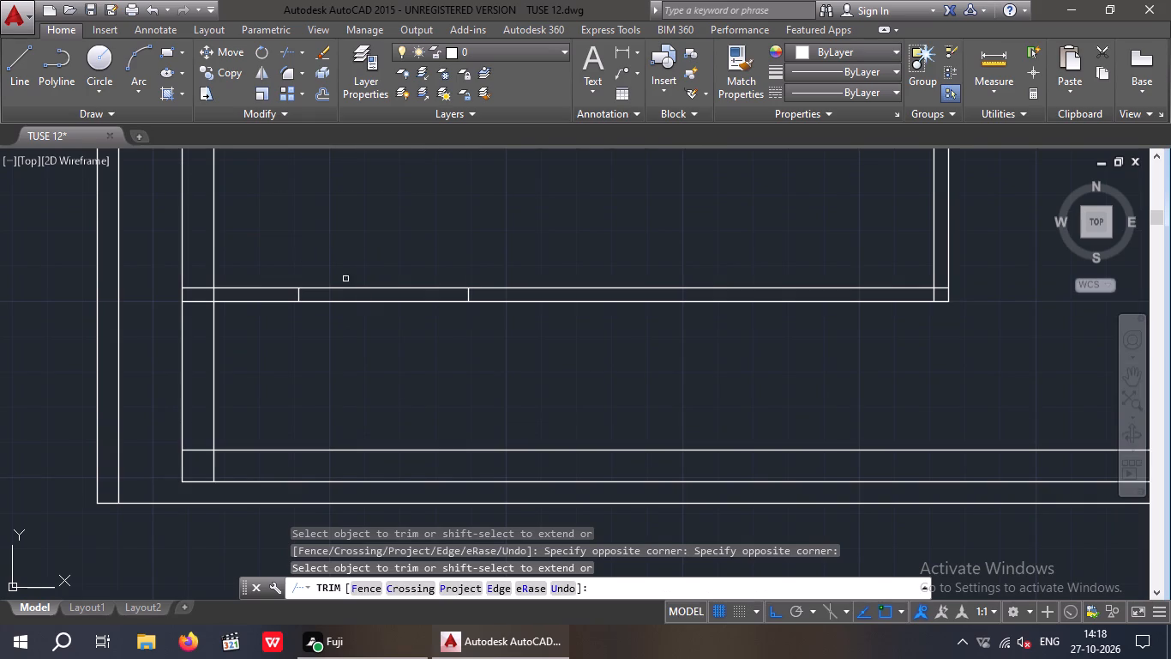
Trim the wall lines between the two jambs to cut the opening in the lower-left room's bottom wall.
left_click_drag(392, 369, 360, 325)
left_click(353, 250)
scroll(368, 290, "down", 3)
middle_click_drag(368, 342, 370, 353)
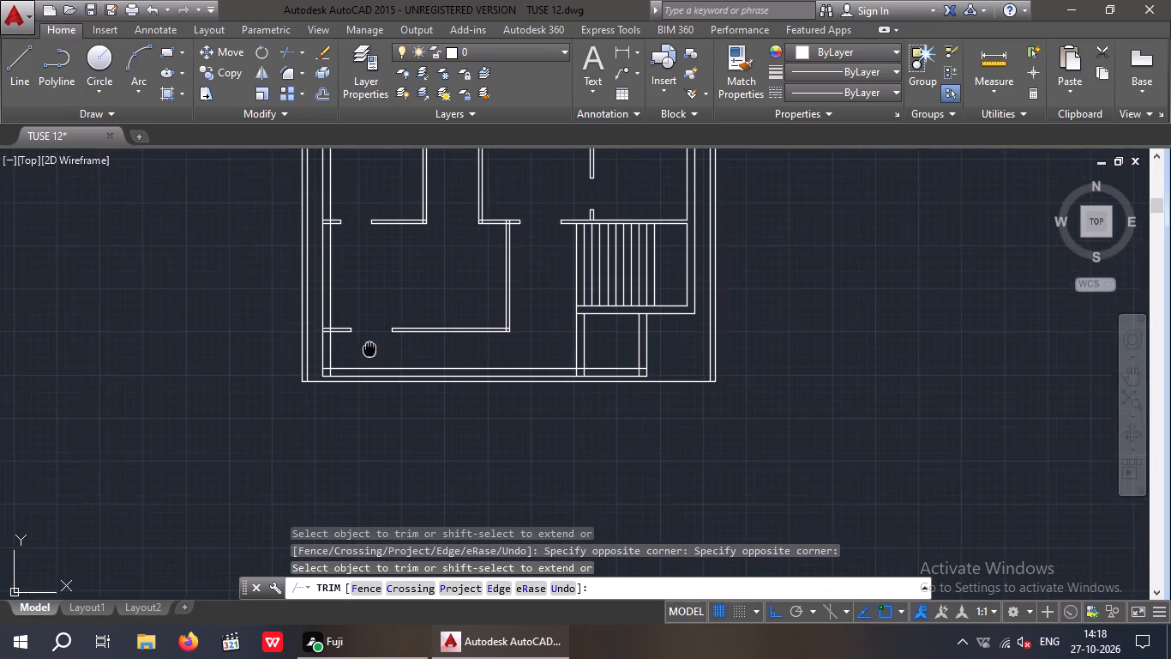
middle_click_drag(370, 353, 366, 382)
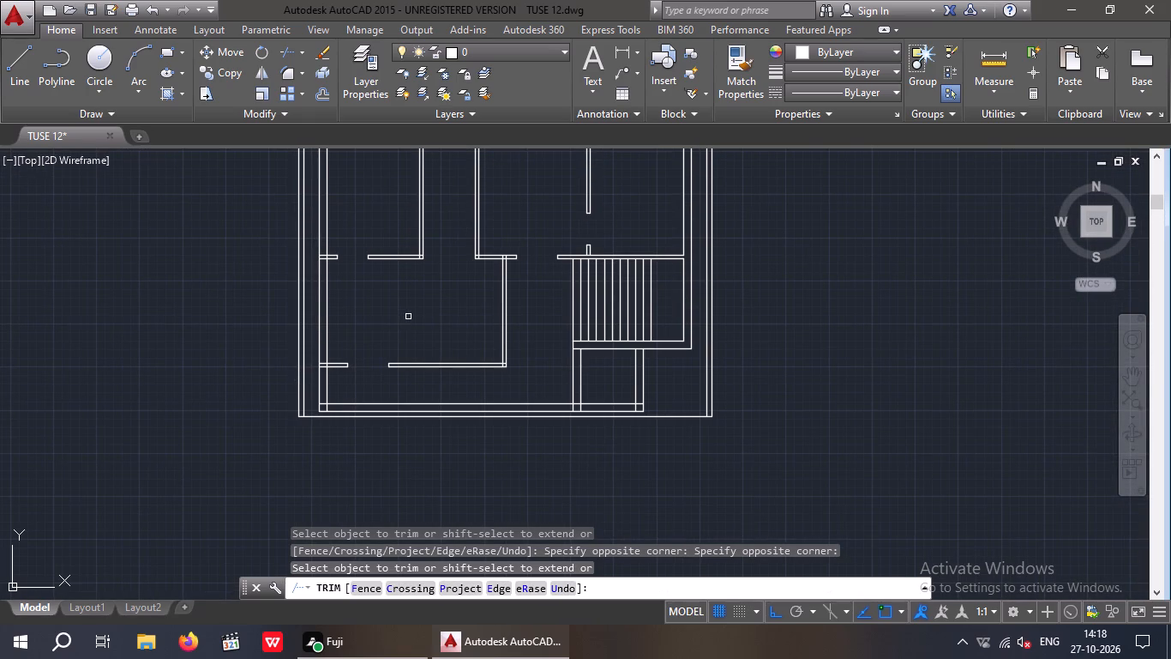
key("Escape")
key("Escape")
key("Escape")
key("Escape")
key("Escape")
key("Escape")
key("Escape")
key("Escape")
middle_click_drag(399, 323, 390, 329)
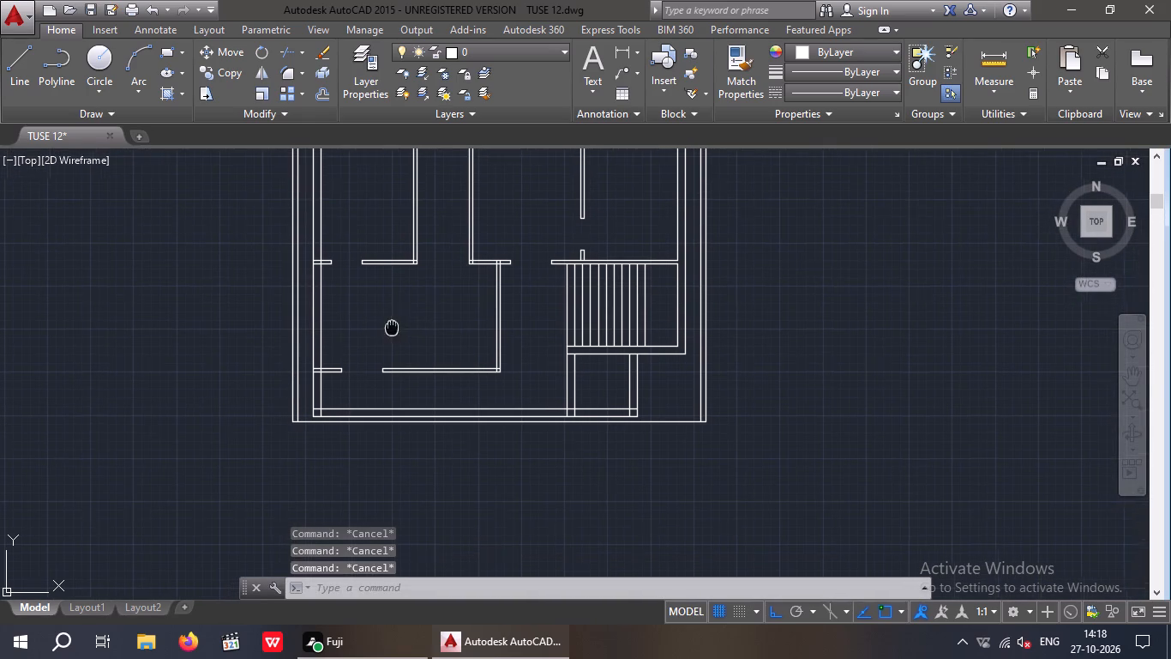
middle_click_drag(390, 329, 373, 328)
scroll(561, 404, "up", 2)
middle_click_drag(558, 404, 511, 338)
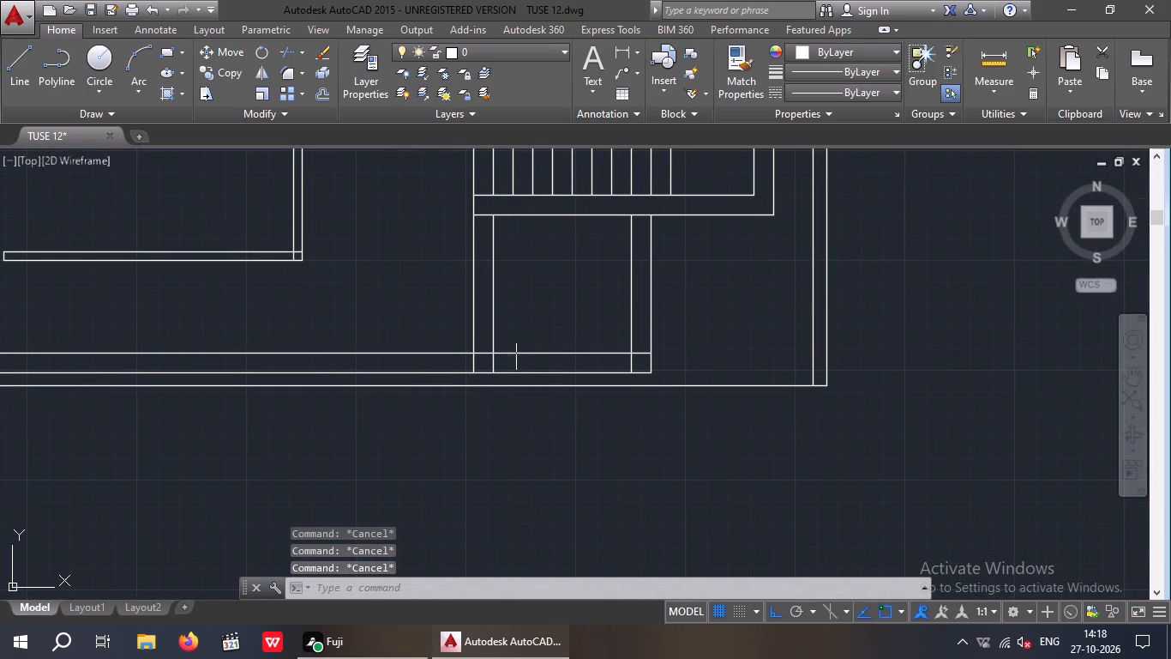
Offset the small room's top and bottom inner wall lines 9" into the room below the stair.
key("o")
key("Return")
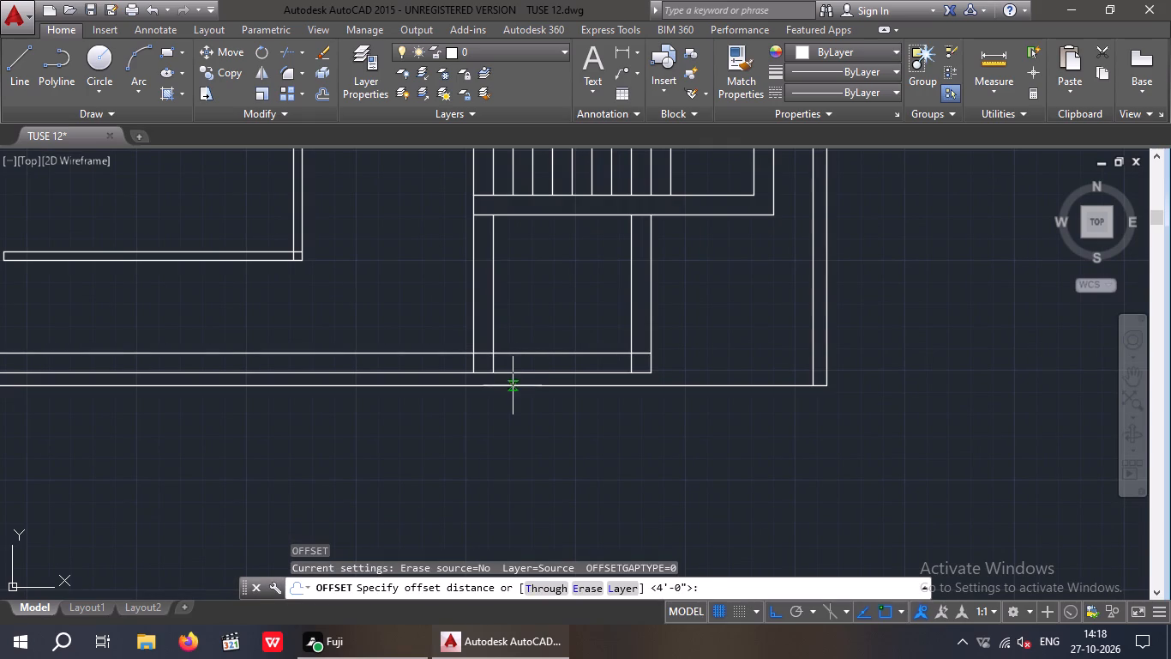
key("9")
key("shift+quotedbl")
key("Return")
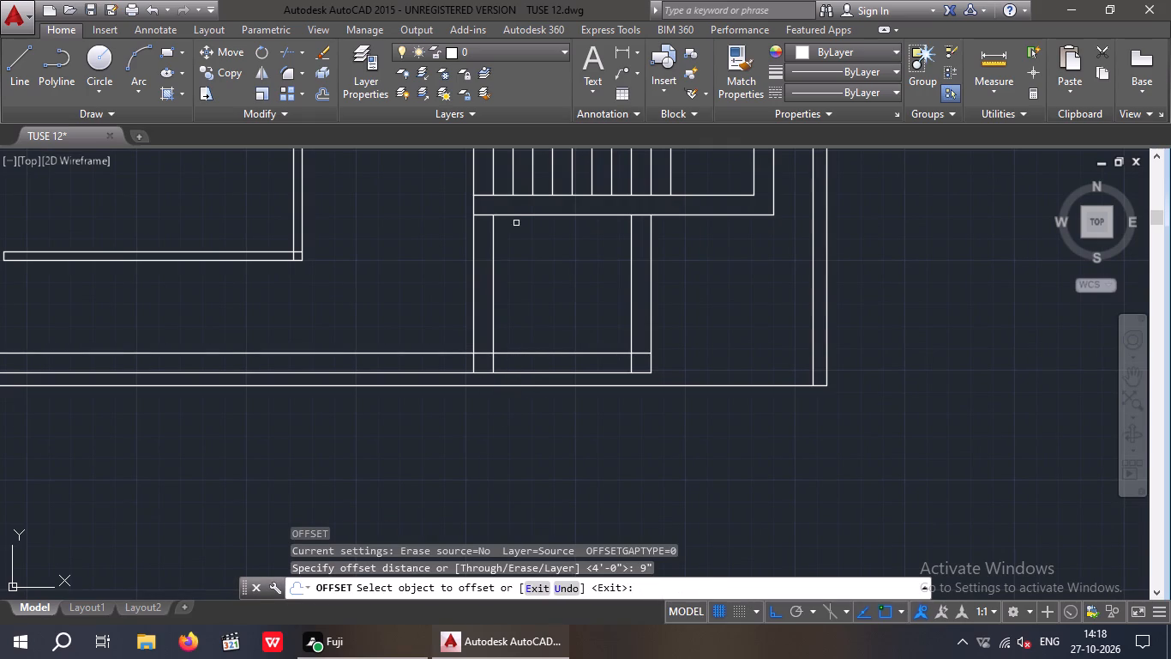
left_click_drag(521, 215, 521, 233)
left_click(525, 244)
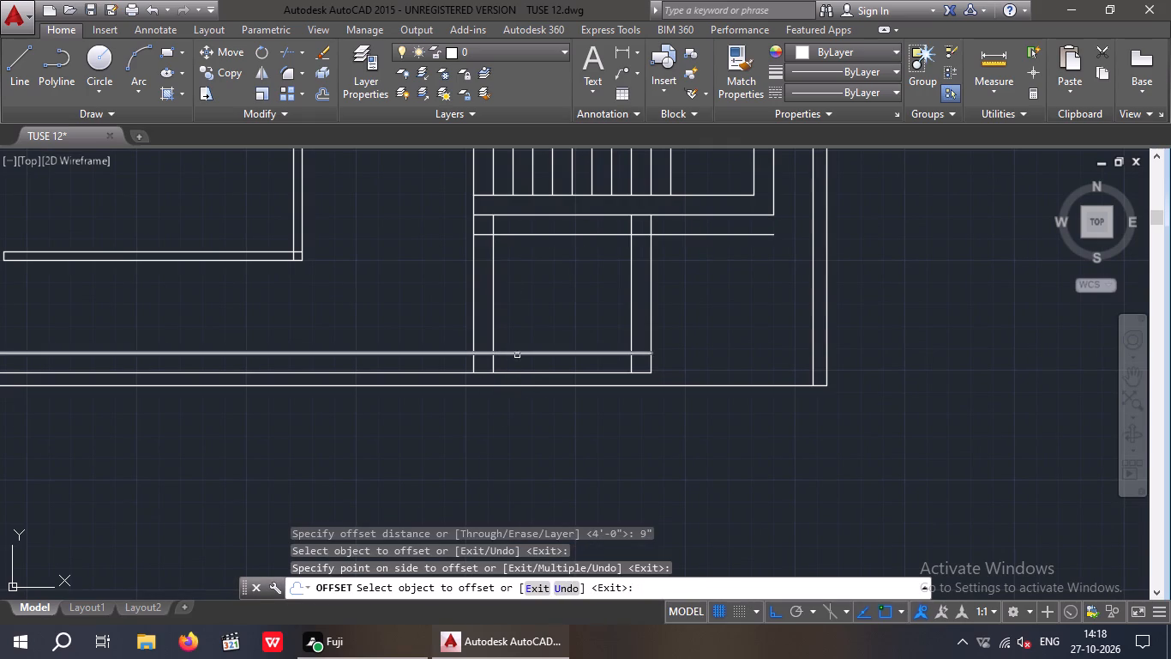
left_click_drag(518, 354, 519, 341)
left_click(523, 326)
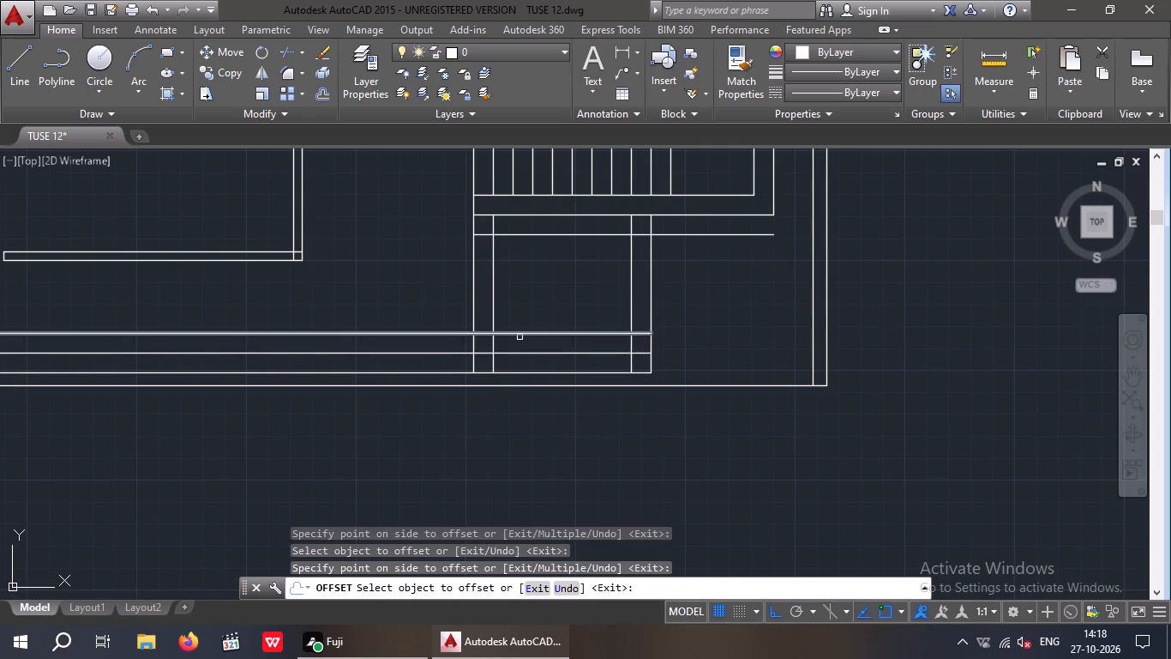
key("Escape")
key("Escape")
Trim the lower 9" offset line on both sides of the small room's left wall, leaving a short jamb within it.
key("t")
key("r")
key("space")
key("space")
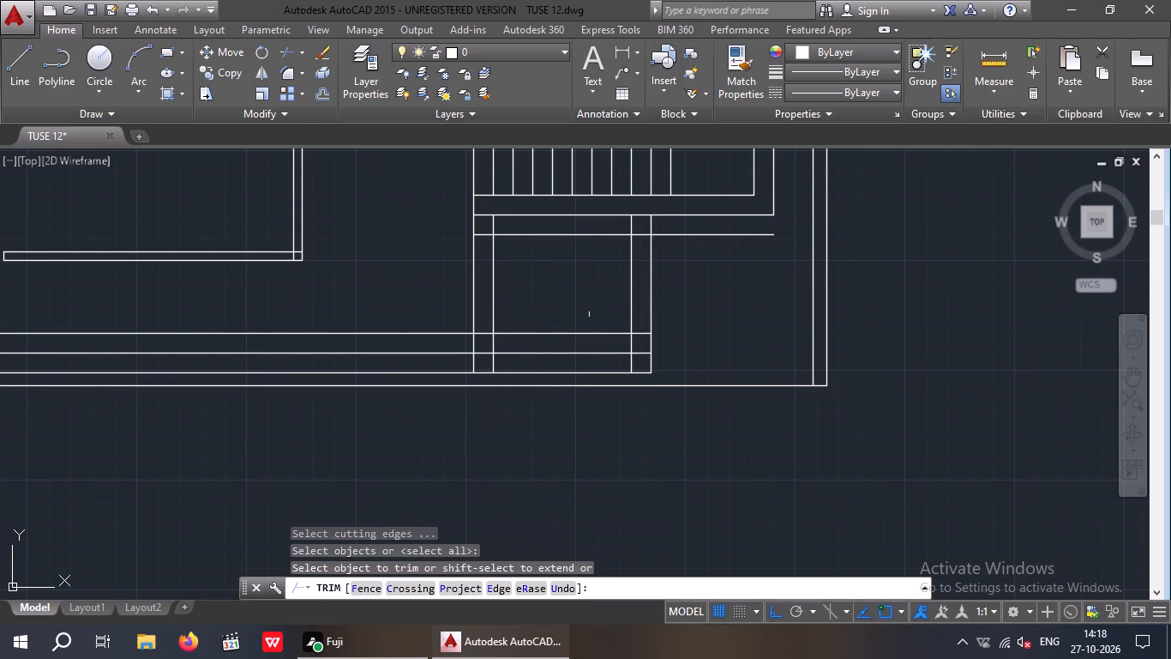
scroll(665, 368, "up", 2)
left_click(599, 275)
left_click(600, 307)
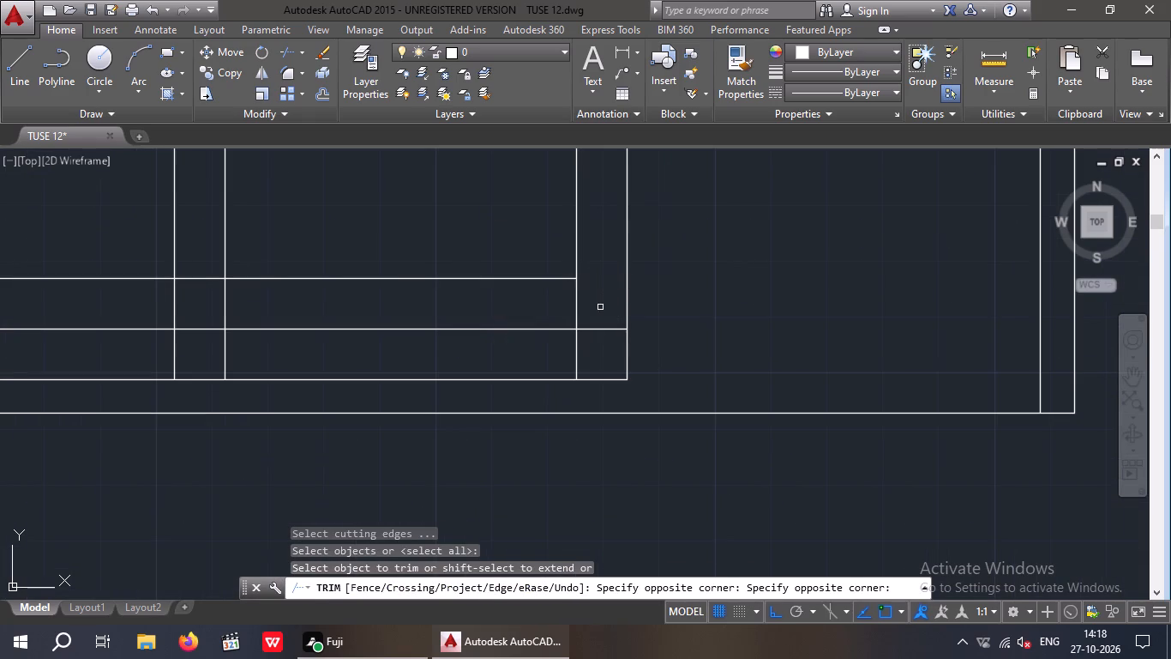
left_click_drag(408, 297, 390, 281)
left_click(380, 257)
middle_click_drag(381, 279, 504, 306)
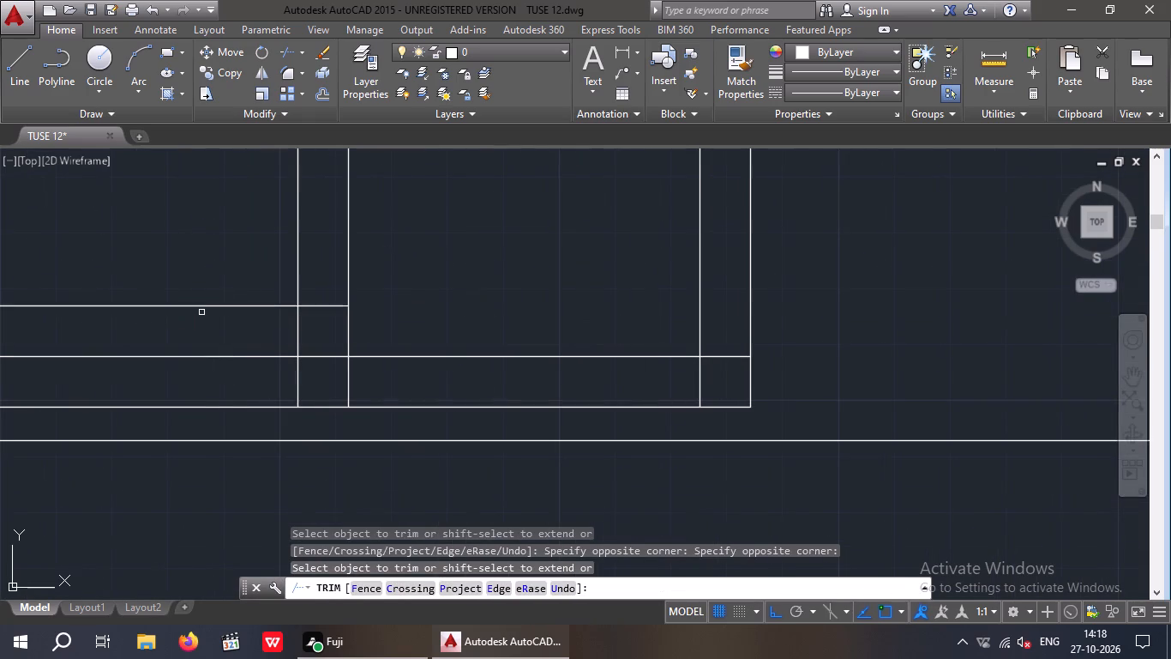
left_click_drag(255, 326, 229, 279)
left_click(223, 256)
middle_click_drag(248, 322, 250, 411)
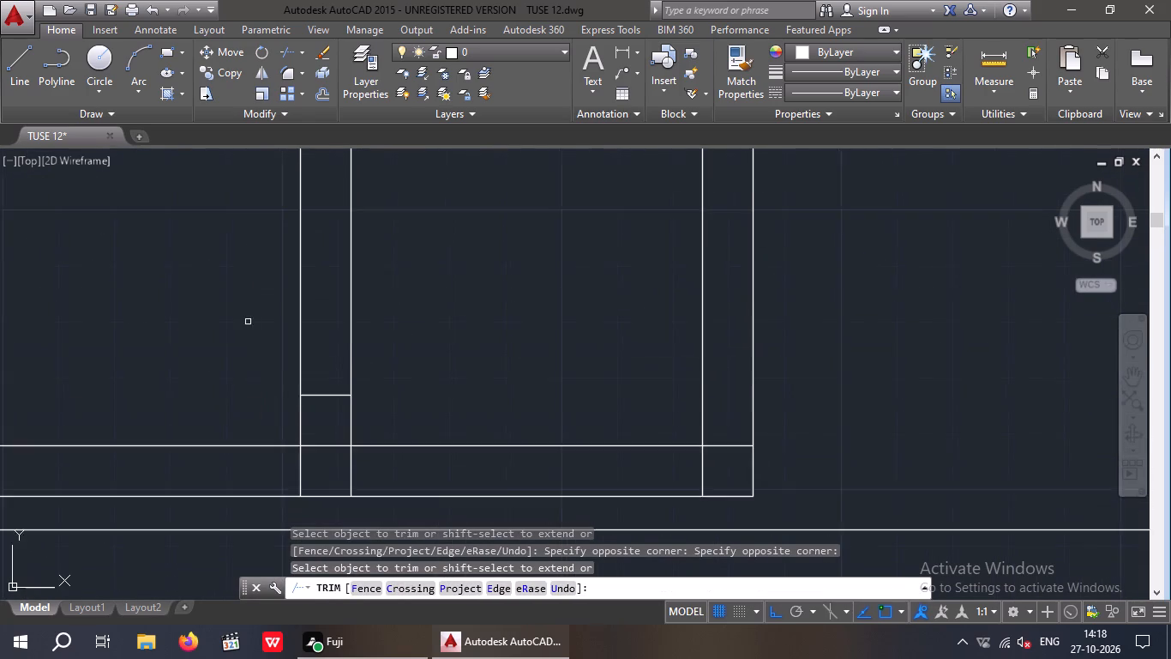
Trim the upper 9" offset line back to the small room's left wall and erase its leftover piece beyond the right wall.
scroll(250, 345, "down", 2)
scroll(333, 264, "up", 2)
left_click_drag(339, 303, 318, 284)
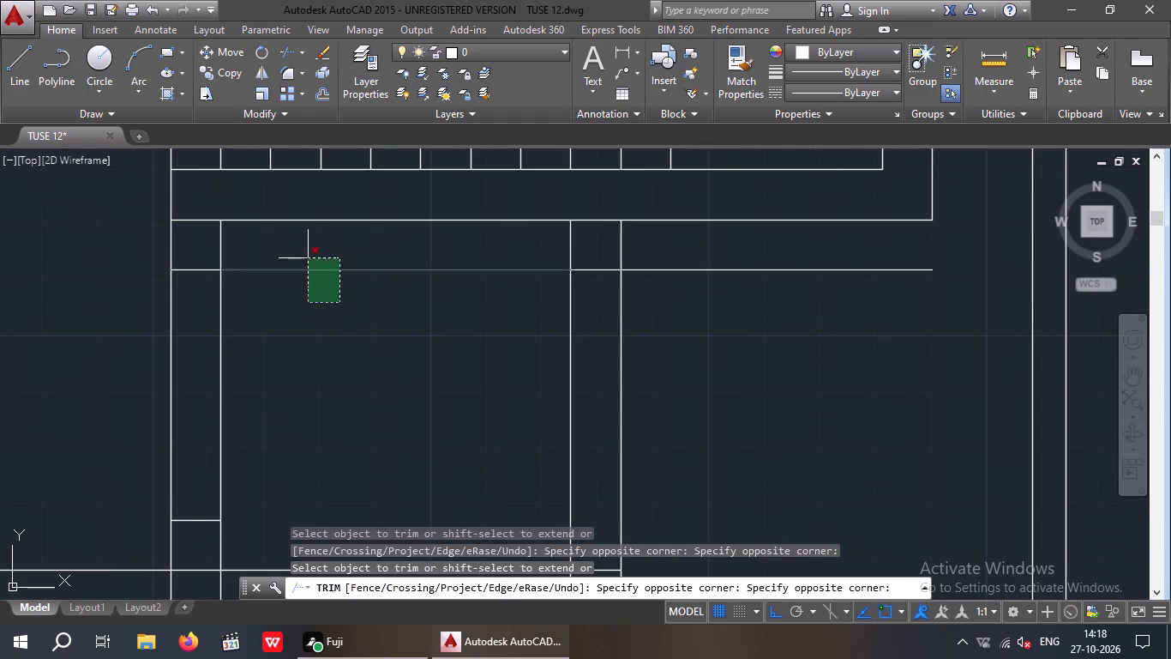
left_click(308, 258)
left_click(778, 341)
key("Escape")
left_click_drag(834, 361, 759, 300)
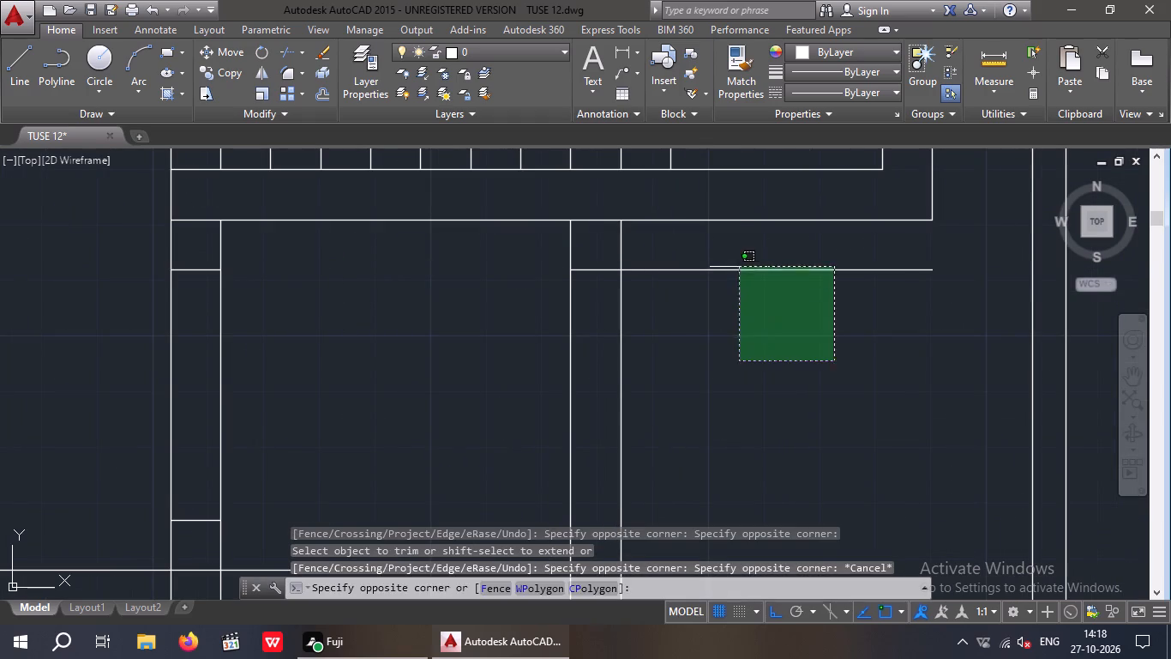
left_click(739, 258)
key("Delete")
scroll(715, 310, "down", 2)
middle_click_drag(713, 329, 716, 363)
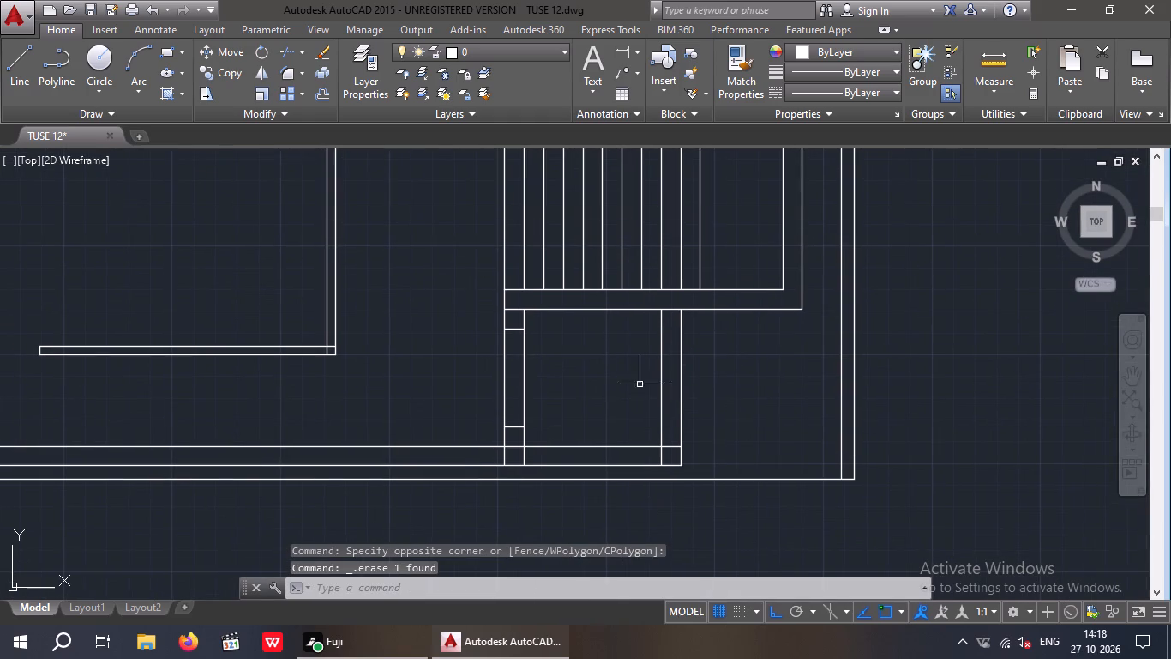
Trim the left wall lines between the two jambs to cut the opening into the small room below the stair.
key("t")
key("r")
key("space")
key("space")
left_click_drag(565, 360, 465, 381)
left_click(464, 381)
middle_click_drag(484, 370, 490, 385)
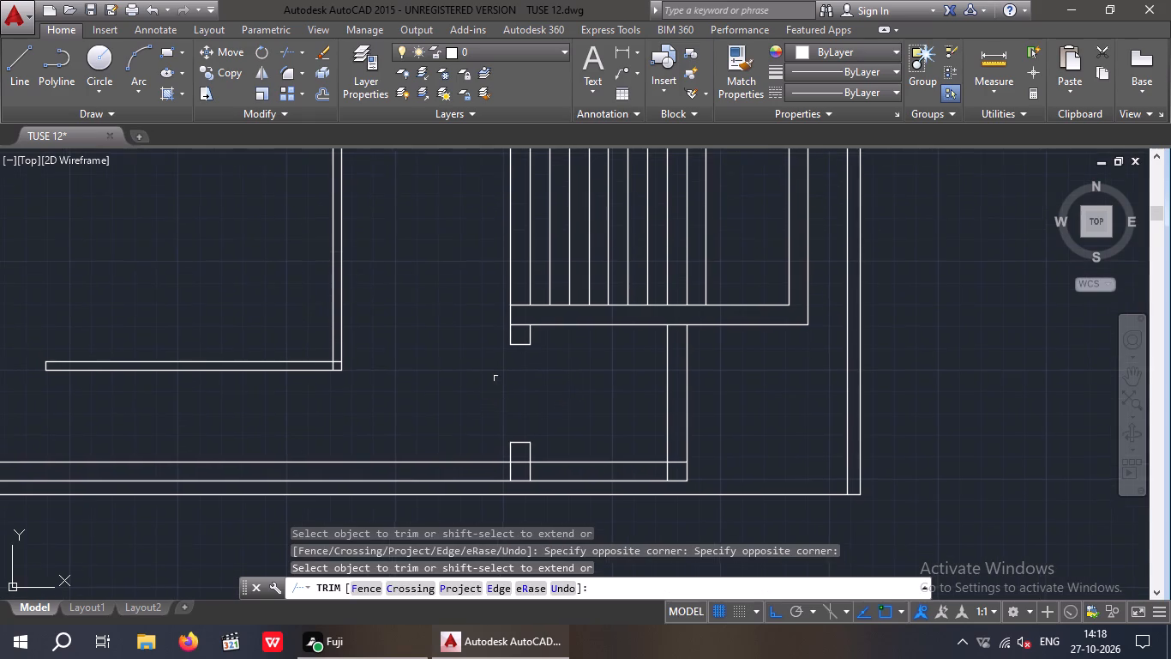
Trim the line segments crossing the stair's lower wall at the upper jamb and at the small room's right wall.
scroll(537, 336, "up", 2)
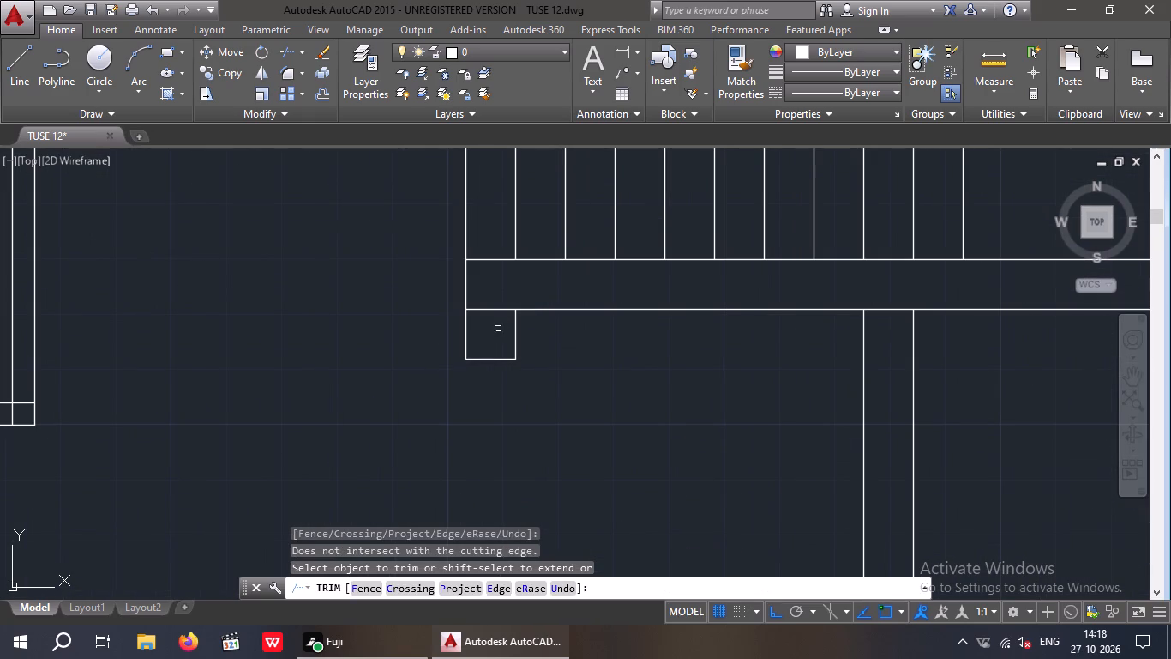
left_click(500, 331)
left_click(484, 291)
scroll(499, 293, "down", 3)
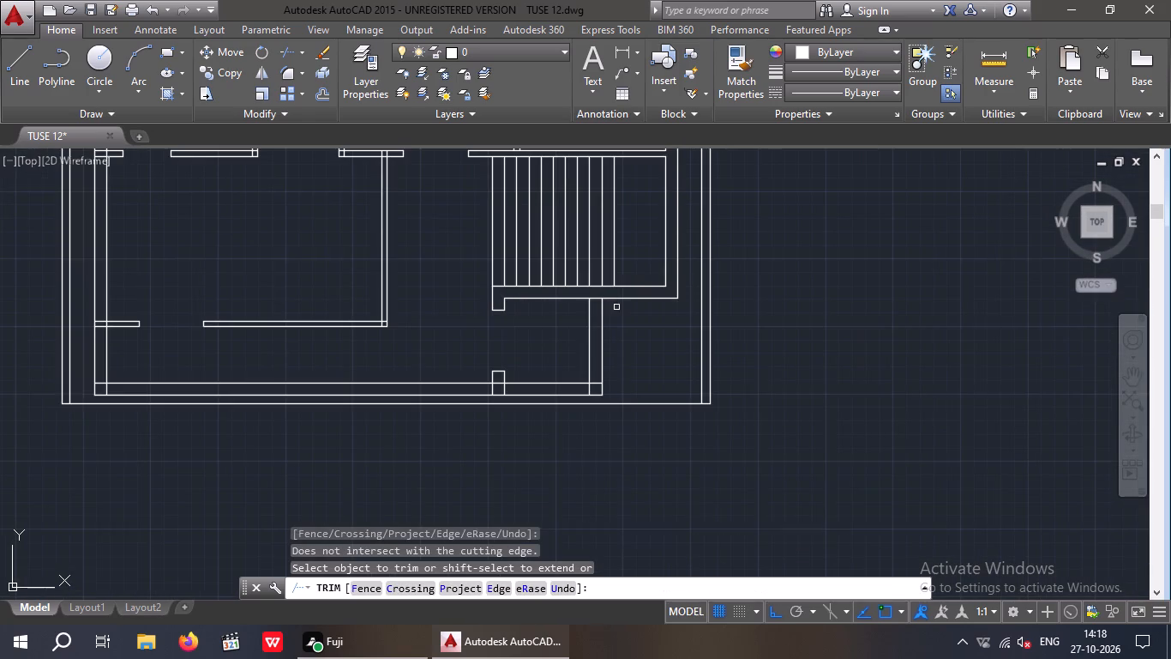
scroll(602, 308, "up", 3)
left_click_drag(581, 305, 584, 293)
left_click(579, 259)
Trim the overlapping lines at the small room's bottom-right wall corner into a clean joint.
scroll(570, 269, "down", 2)
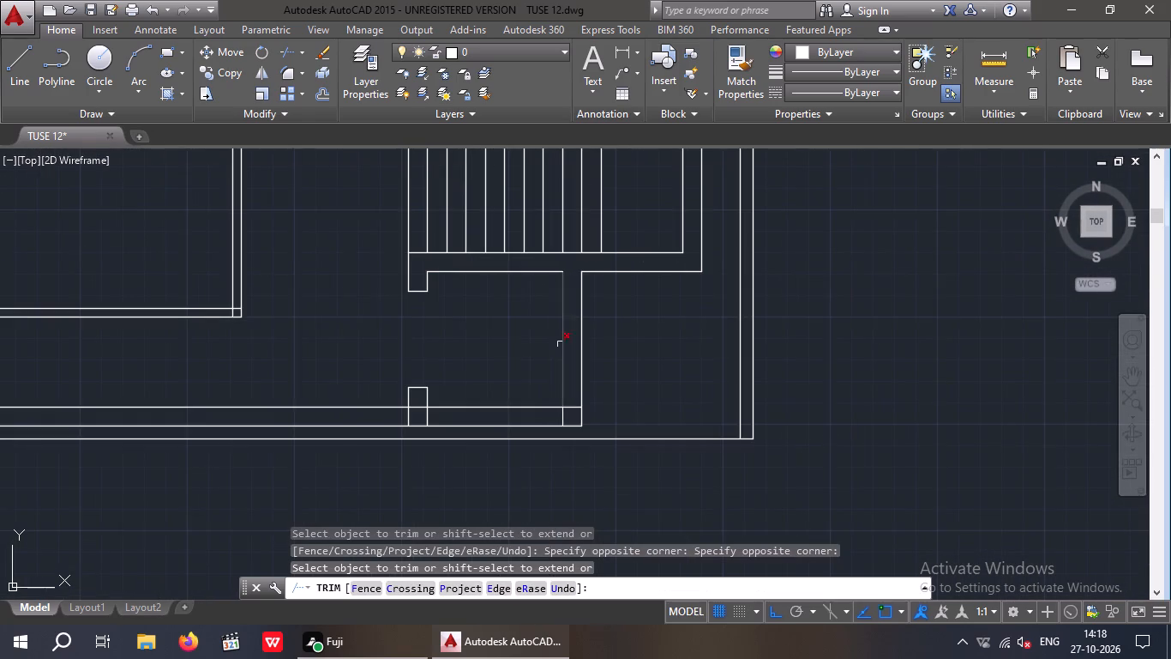
scroll(563, 417, "up", 3)
left_click_drag(571, 408, 513, 425)
left_click(524, 422)
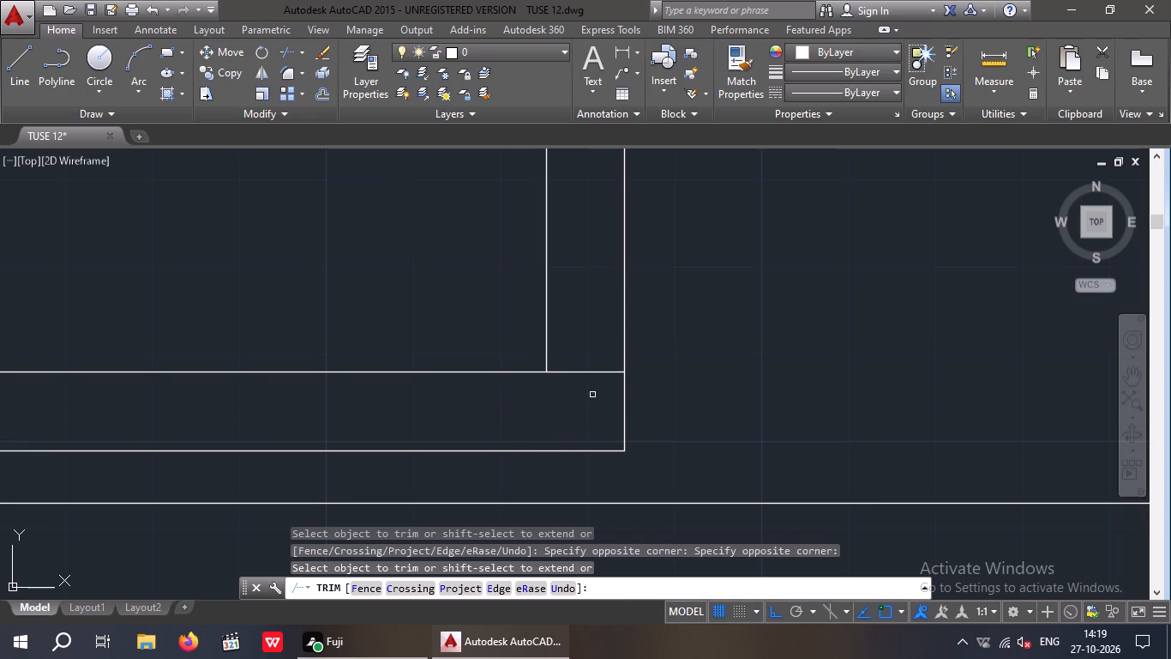
left_click_drag(592, 394, 585, 377)
left_click(584, 342)
Trim the lines crossing the bottom outer wall beneath the lower jamb so the jamb joins the wall cleanly.
scroll(589, 351, "down", 3)
scroll(438, 373, "up", 4)
left_click_drag(491, 342, 468, 355)
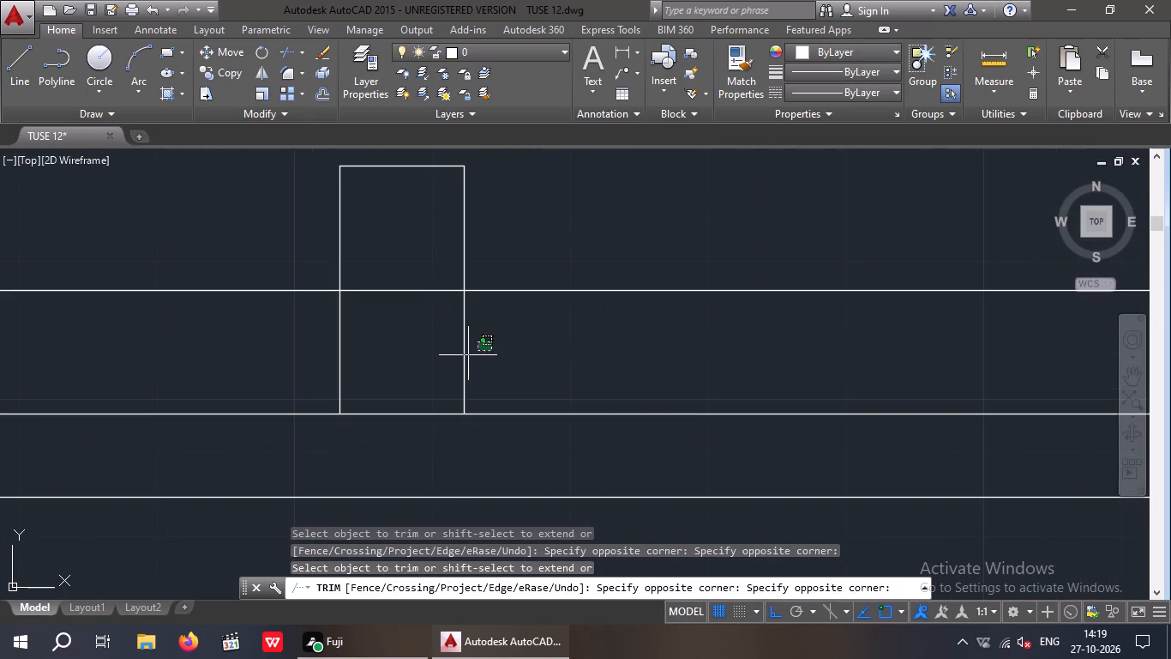
left_click_drag(468, 355, 328, 364)
left_click_drag(304, 359, 323, 360)
left_click_drag(452, 353, 394, 331)
left_click(397, 258)
scroll(389, 276, "down", 4)
middle_click_drag(435, 399, 448, 457)
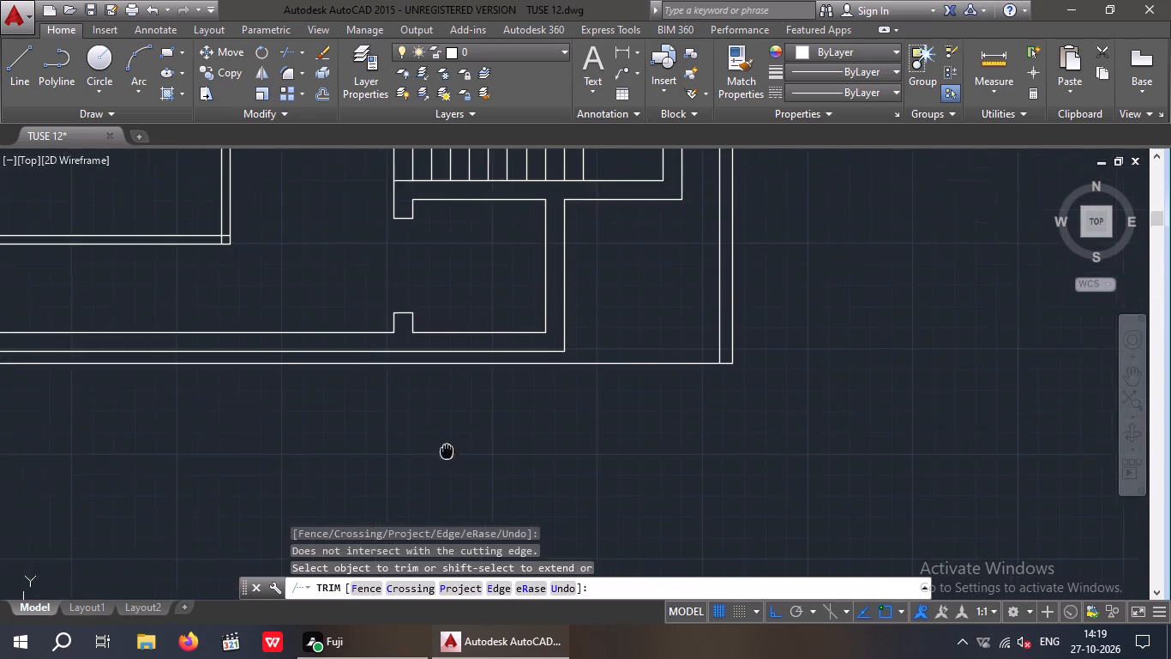
middle_click_drag(448, 457, 463, 495)
scroll(478, 461, "down", 2)
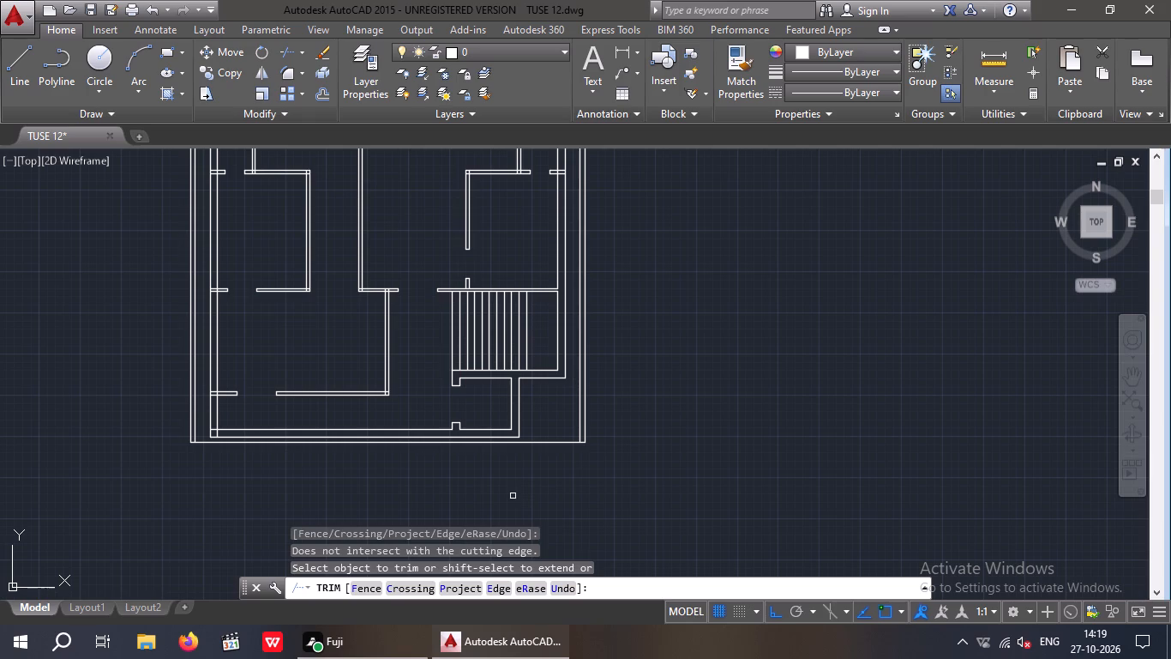
key("Escape")
key("Escape")
key("Escape")
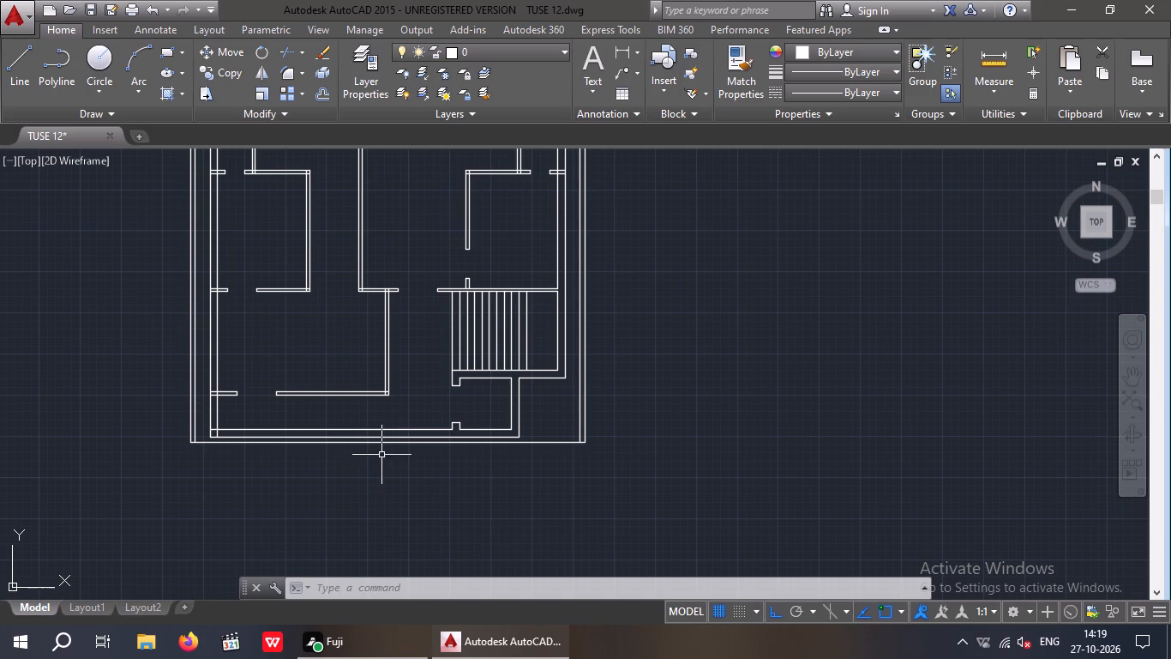
key("Escape")
key("Escape")
Draw a line across the bottom outer wall, aligned with the outer face of the lower-left room's right wall.
left_click(10, 69)
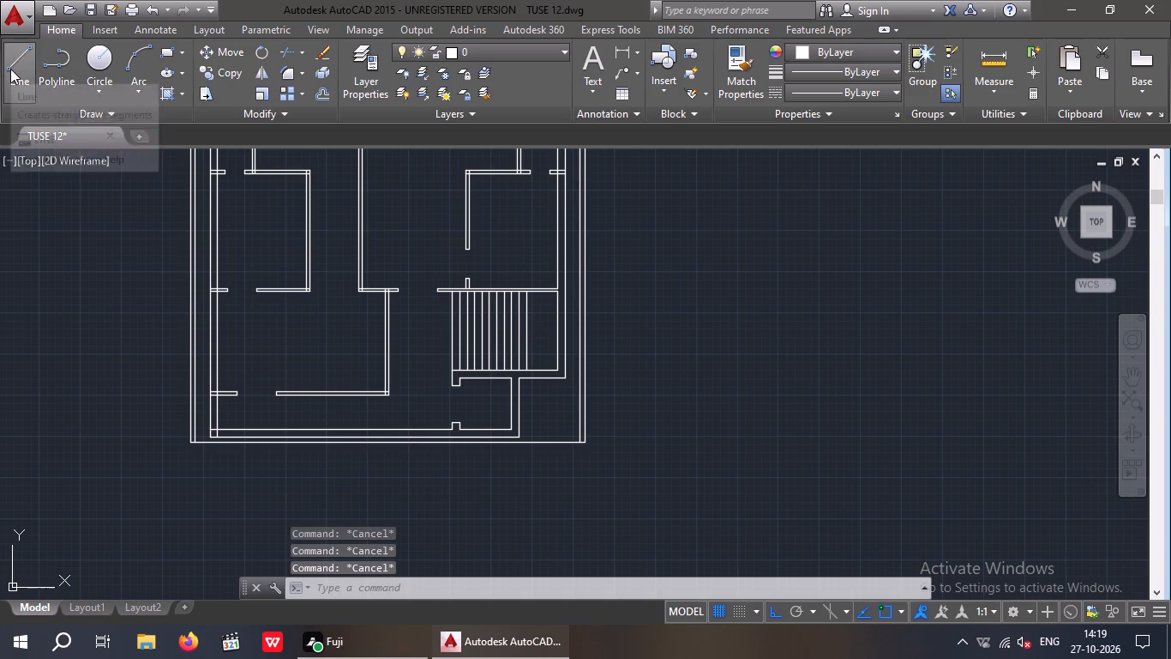
scroll(394, 441, "up", 3)
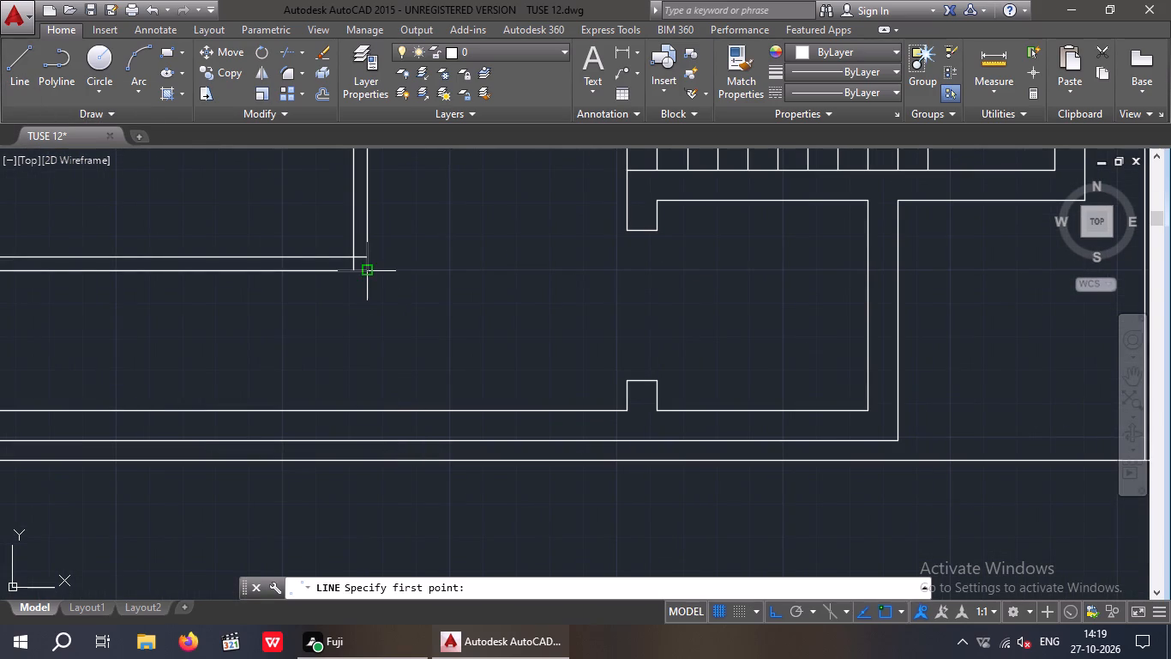
left_click(367, 412)
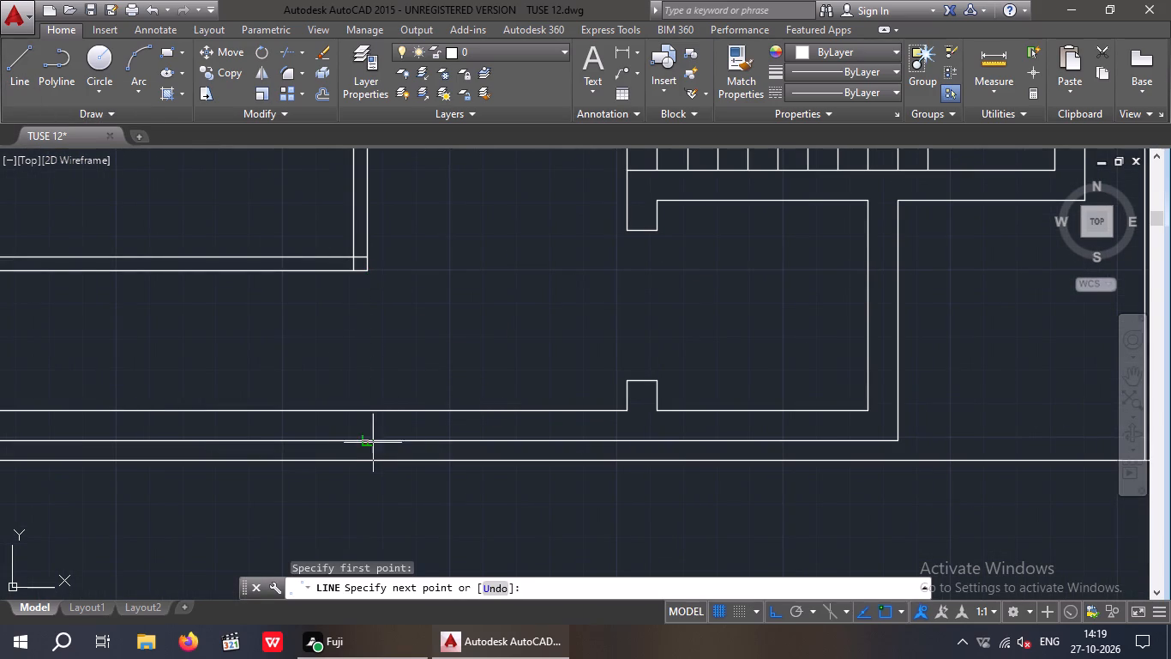
scroll(366, 440, "up", 1)
left_click(367, 442)
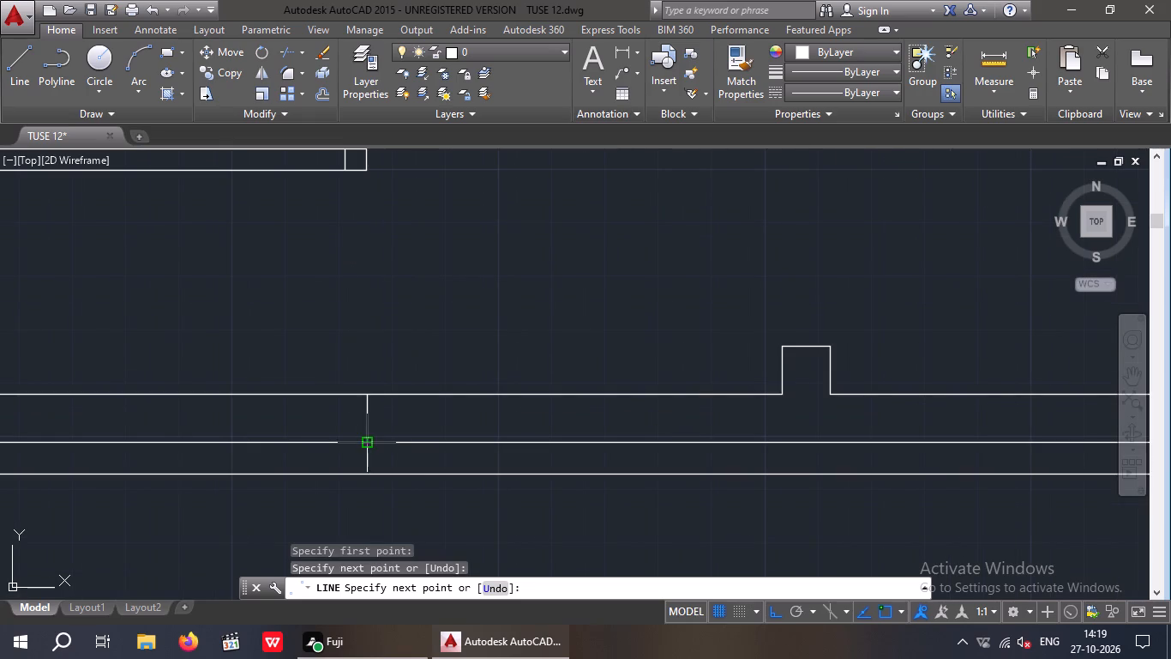
key("space")
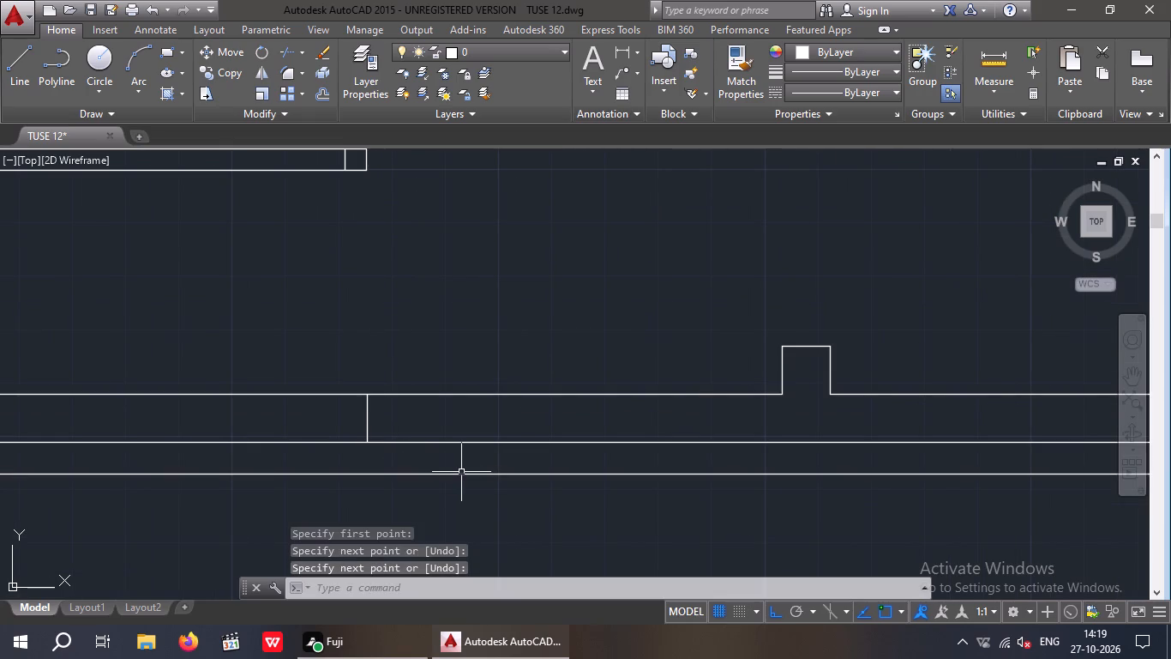
Extend the left line of the small room's lower jamb down to the bottom wall's outer line.
key("e")
key("x")
key("space")
key("space")
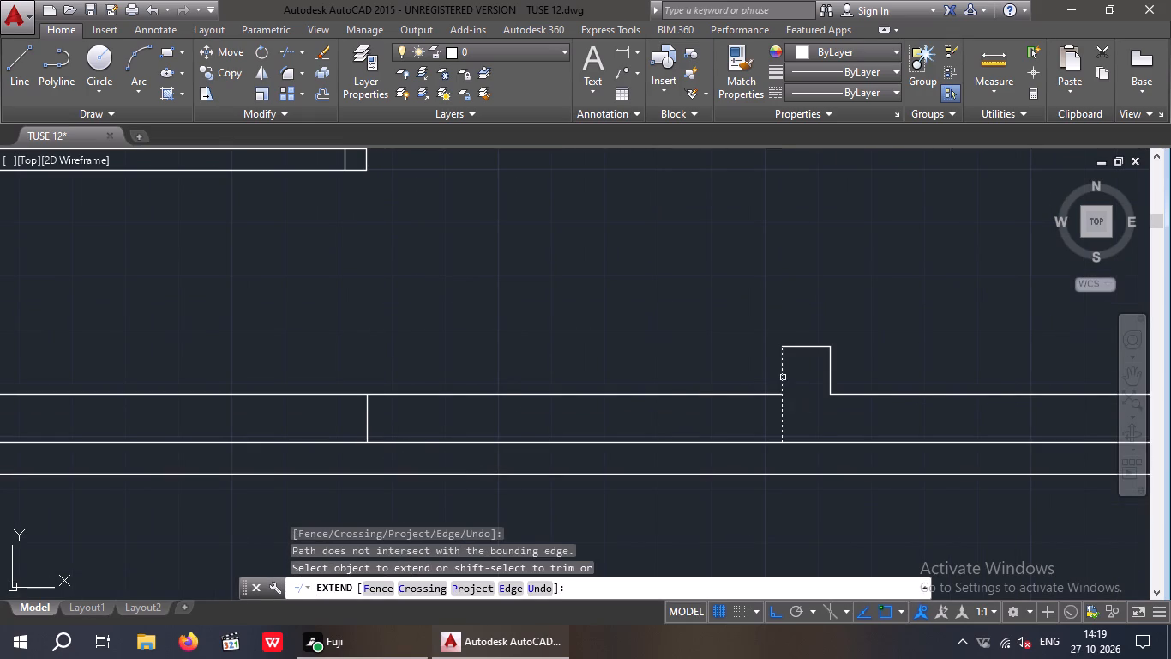
left_click(783, 378)
key("Escape")
key("Escape")
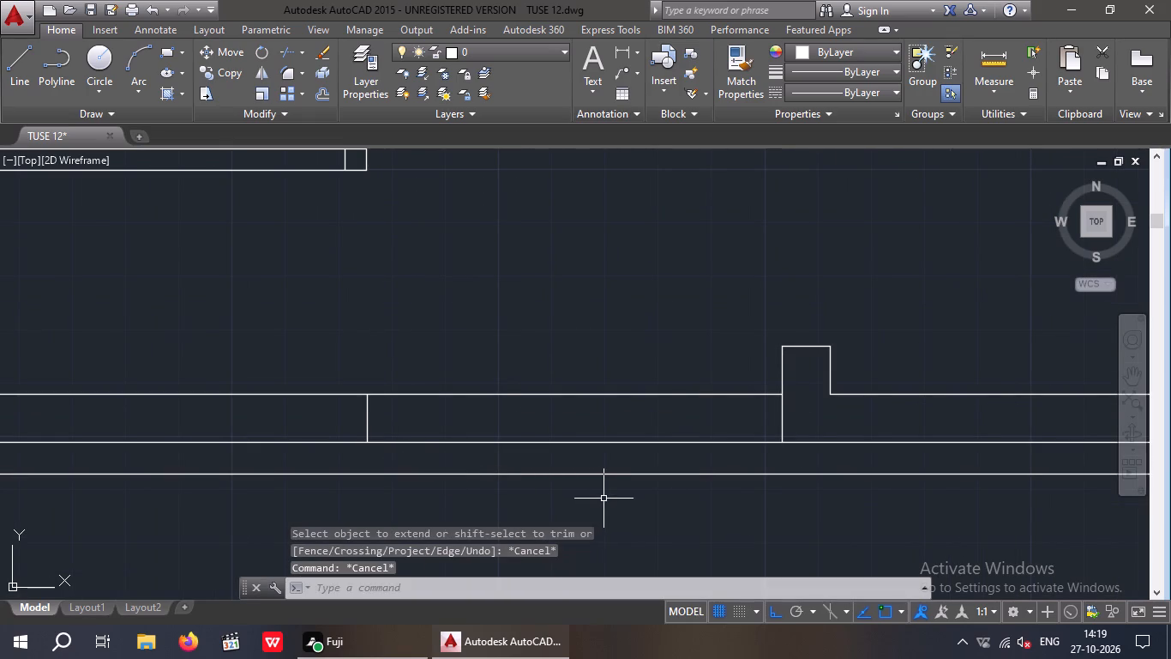
Trim both bottom outer wall lines between the new cross line and the extended jamb line to open the entrance.
key("t")
key("r")
key("space")
key("space")
left_click_drag(557, 457, 525, 411)
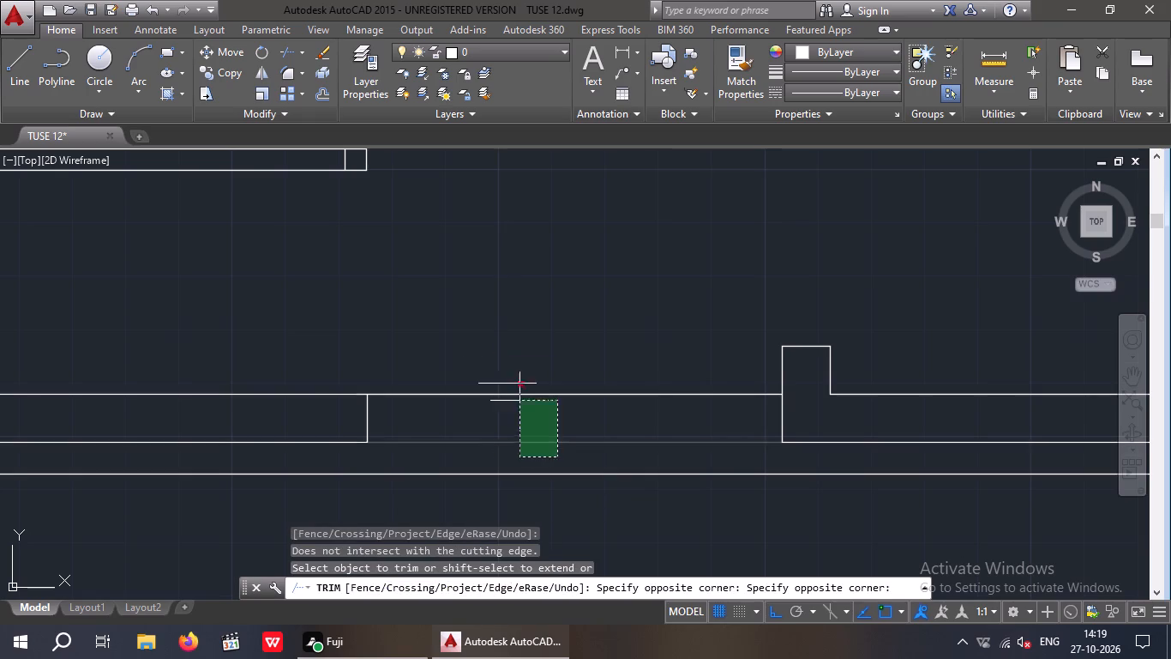
left_click(493, 357)
scroll(513, 351, "down", 4)
middle_click_drag(558, 422, 563, 469)
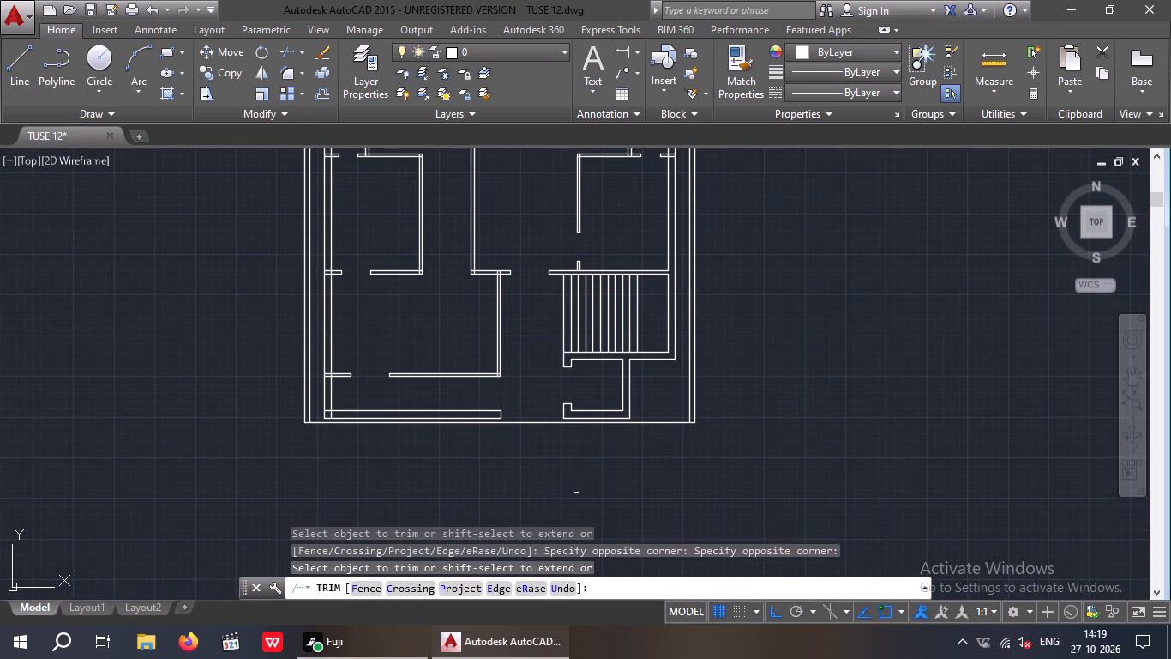
key("Escape")
key("Escape")
Draw a line across the entrance opening between the midpoints of the two wall ends.
left_click(23, 57)
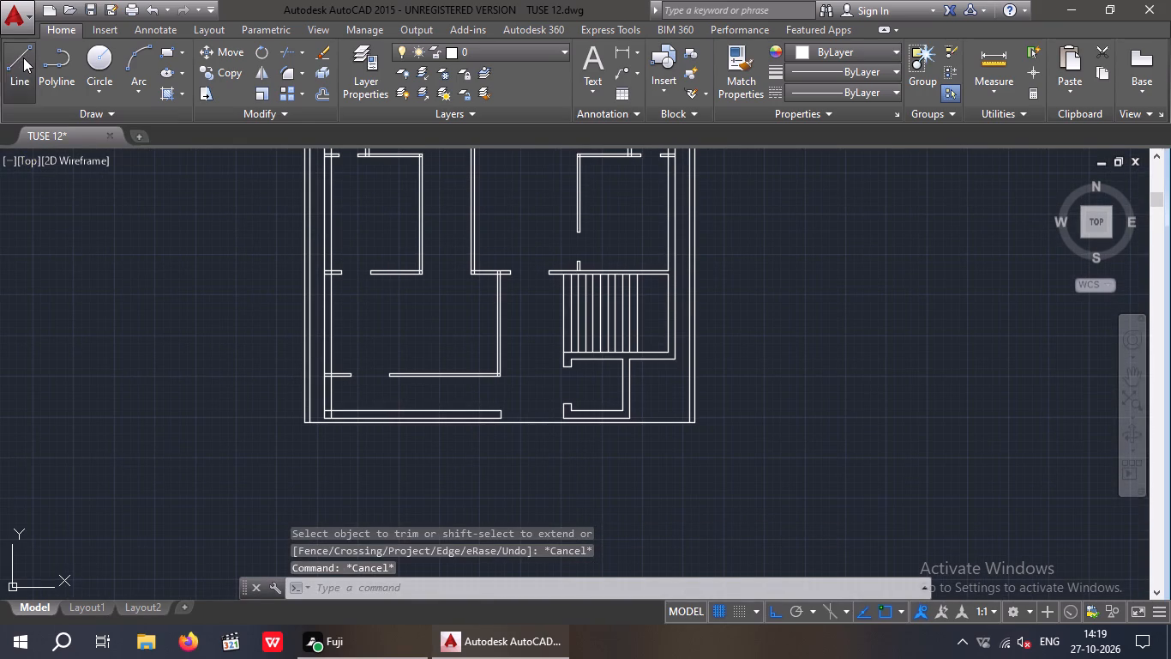
scroll(524, 426, "up", 4)
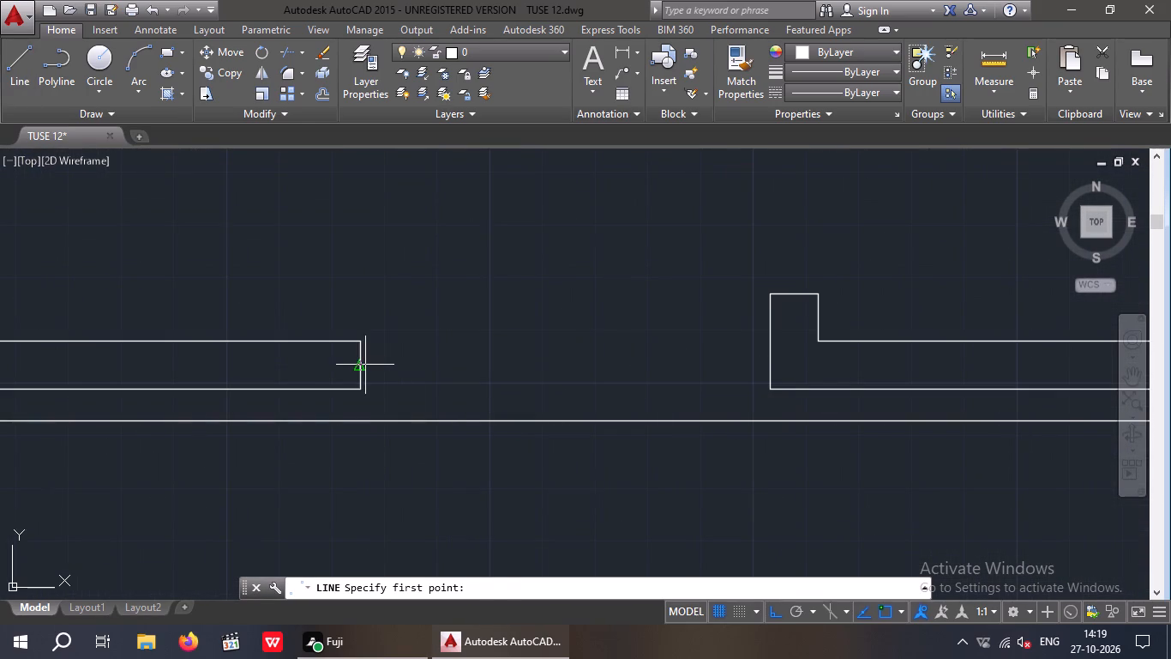
left_click_drag(361, 366, 381, 370)
left_click(770, 368)
key("Escape")
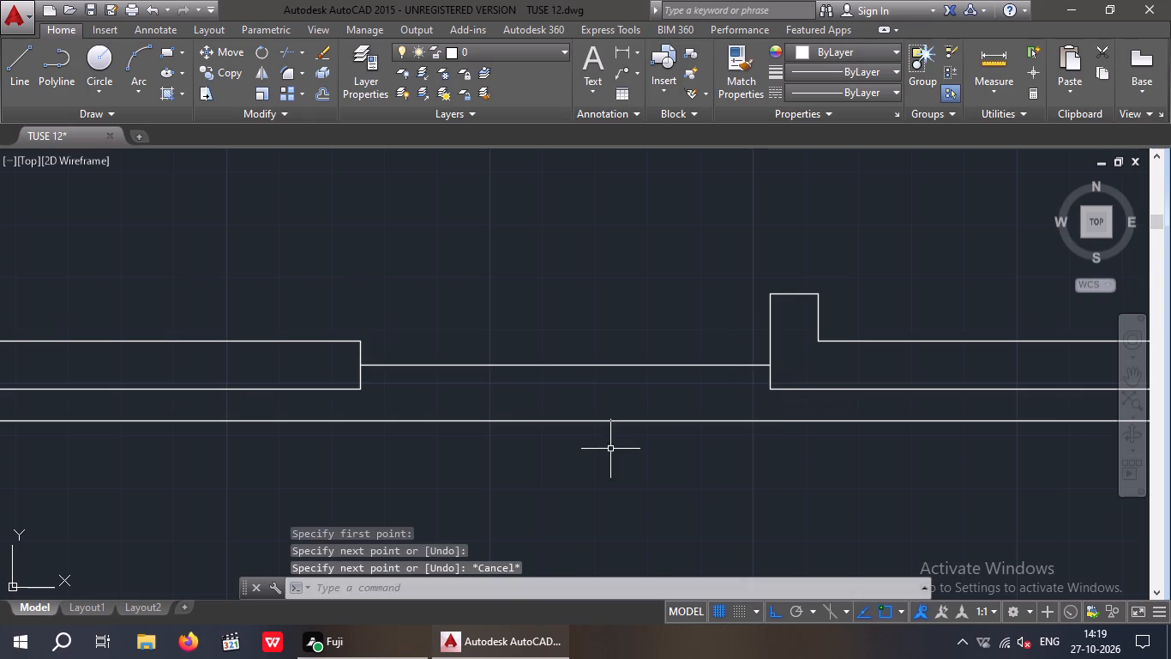
scroll(606, 414, "down", 4)
middle_click_drag(645, 479, 638, 507)
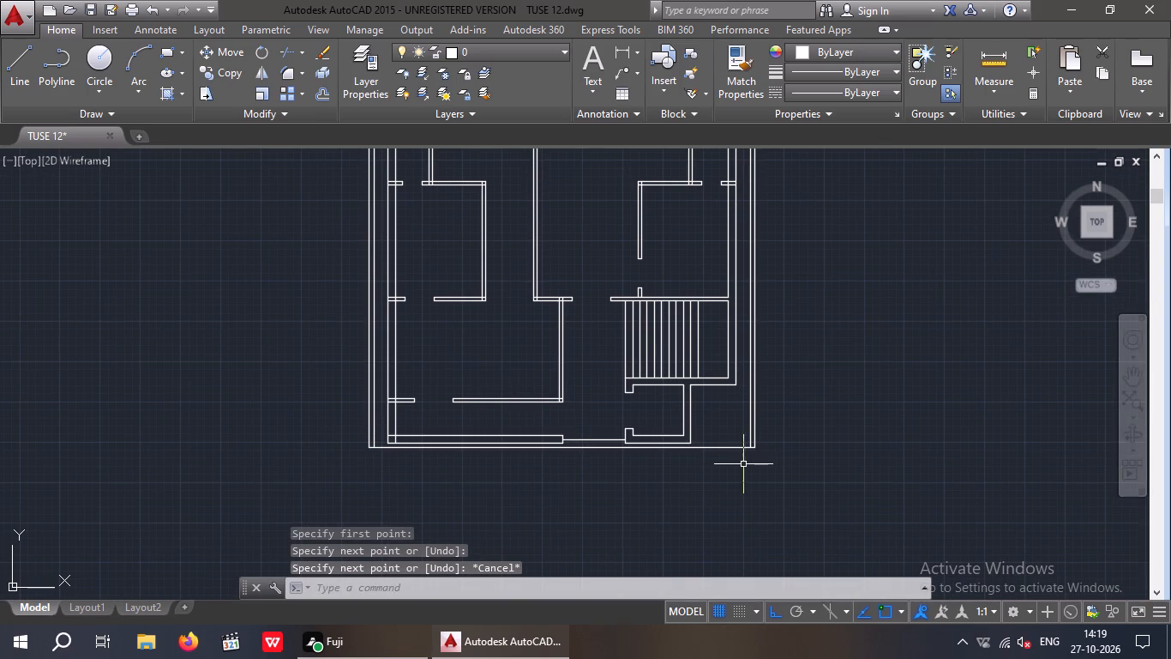
scroll(721, 469, "up", 3)
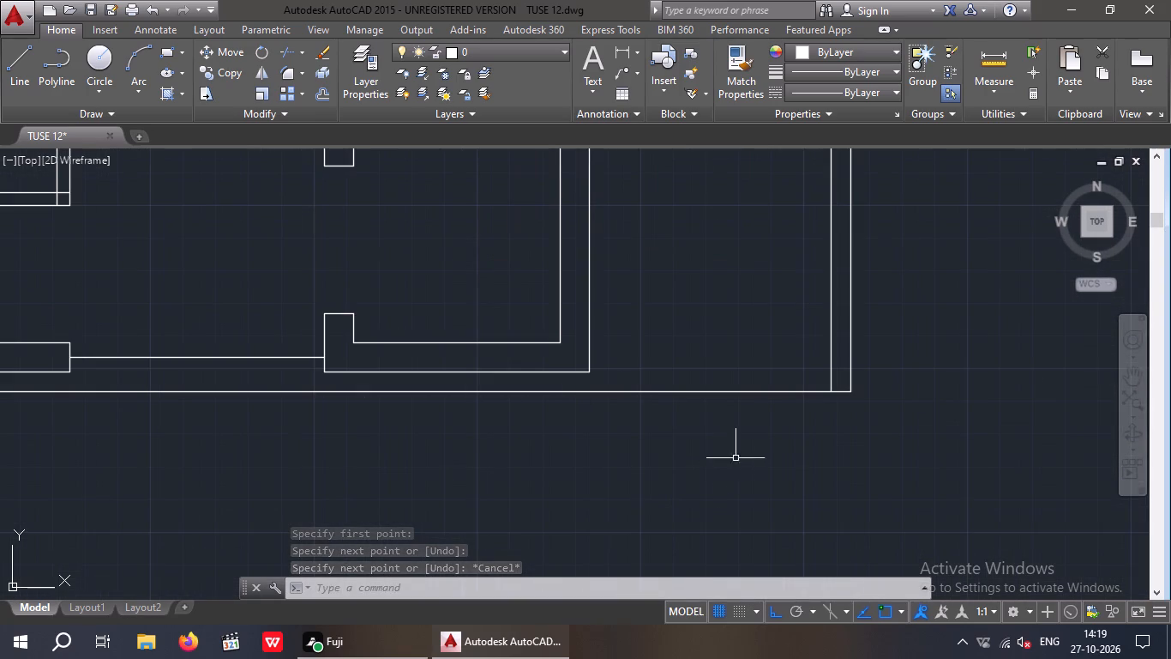
Erase the bottom line of the outer boundary below the floor plan.
left_click_drag(736, 457, 717, 438)
left_click(701, 373)
key("Delete")
scroll(695, 406, "down", 2)
middle_click_drag(696, 429, 710, 443)
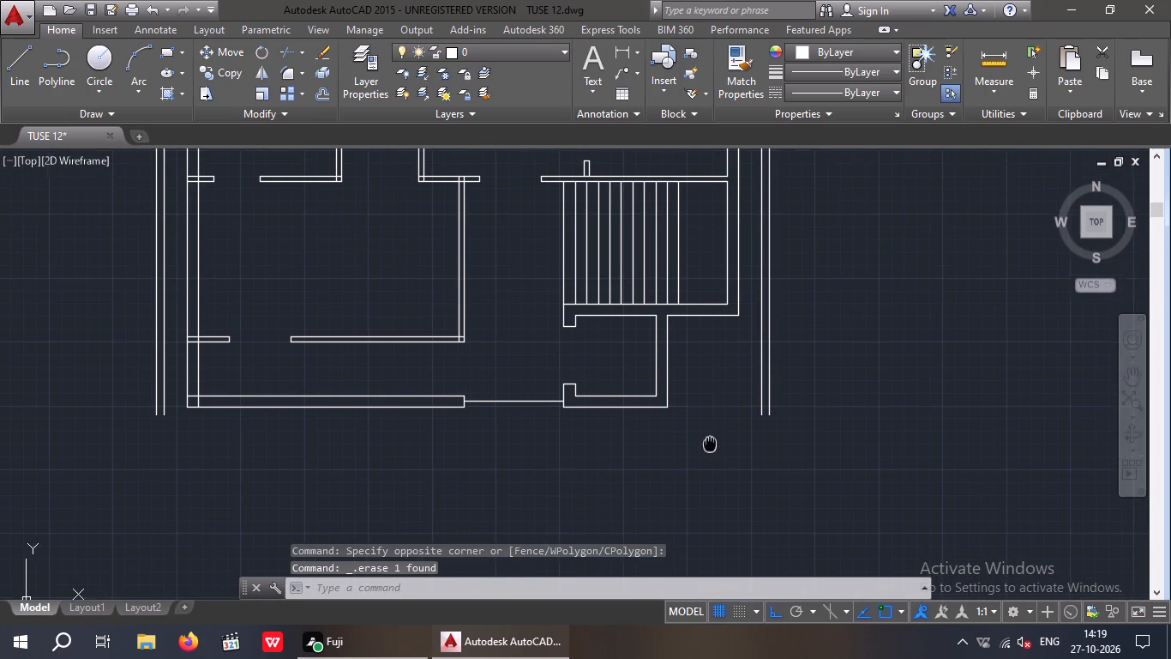
middle_click_drag(710, 443, 710, 444)
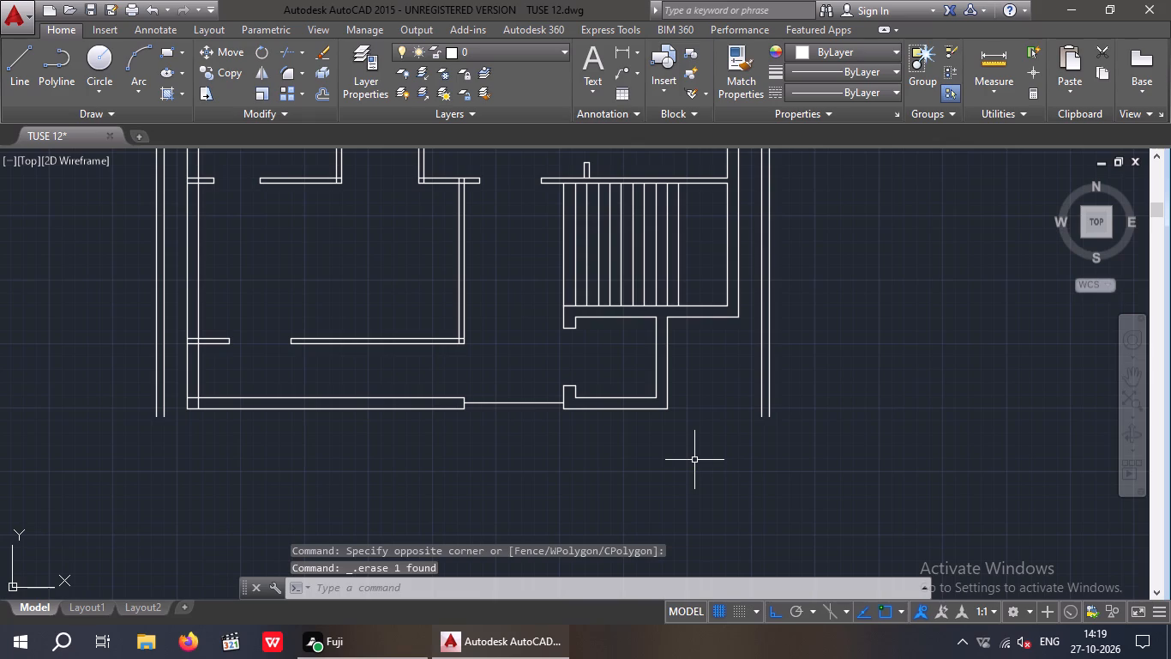
key("Escape")
key("Escape")
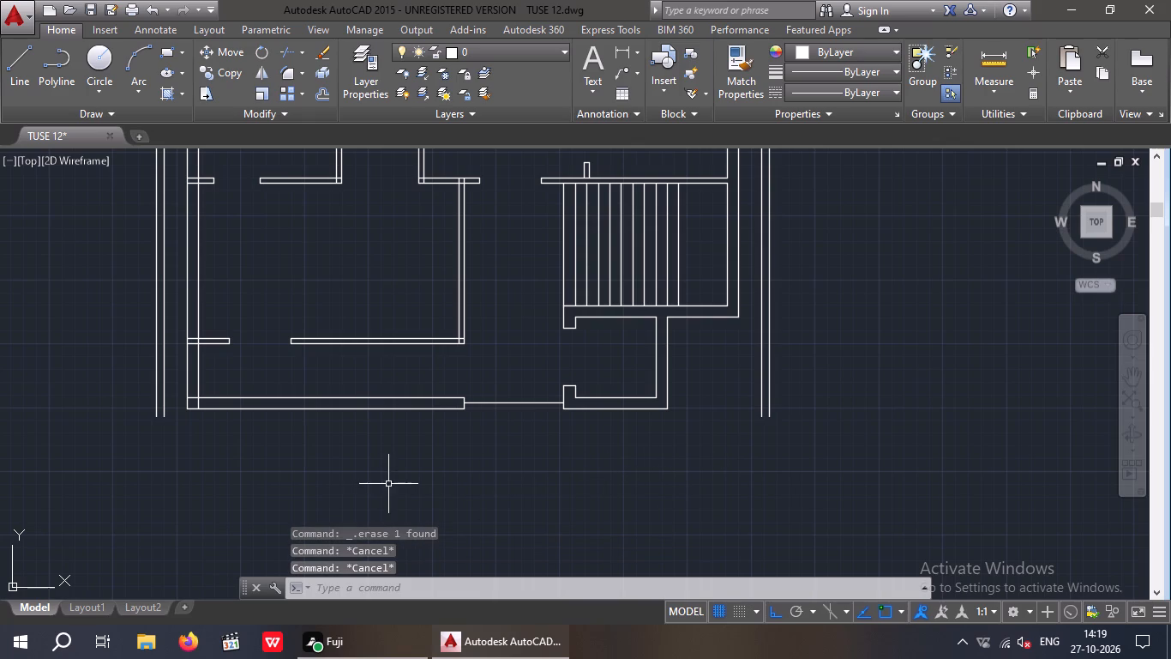
Draw two lines closing the notch below the stair, from the small room's lower outer corner across and up to the stair's outer wall corner.
key("l")
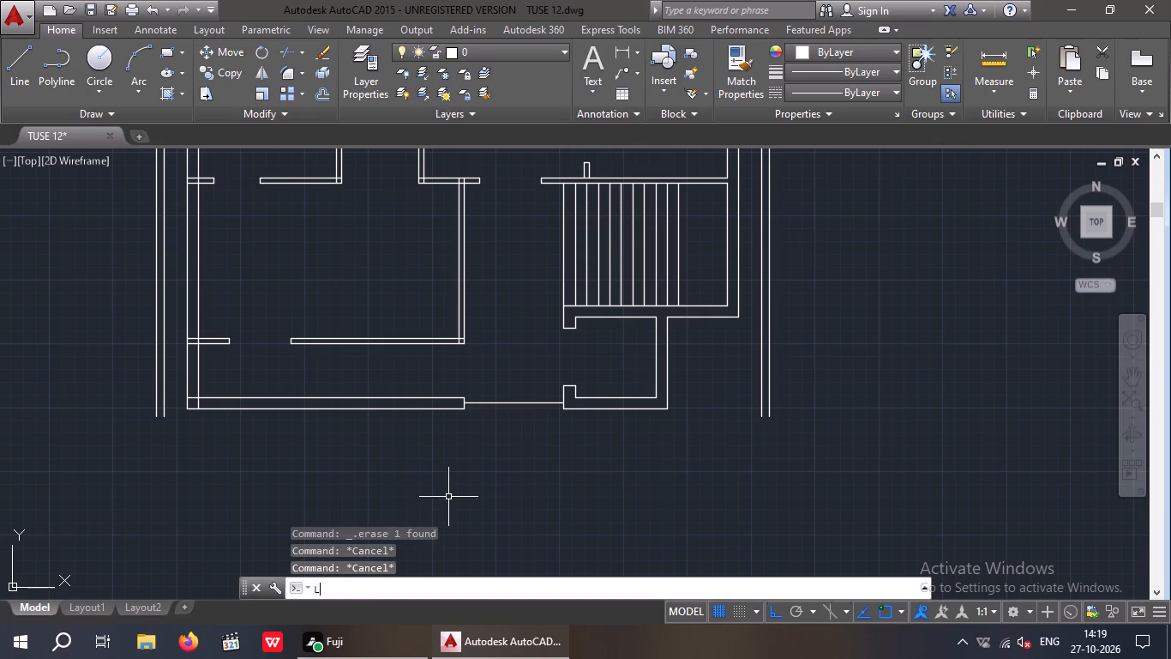
key("space")
left_click_drag(670, 410, 681, 407)
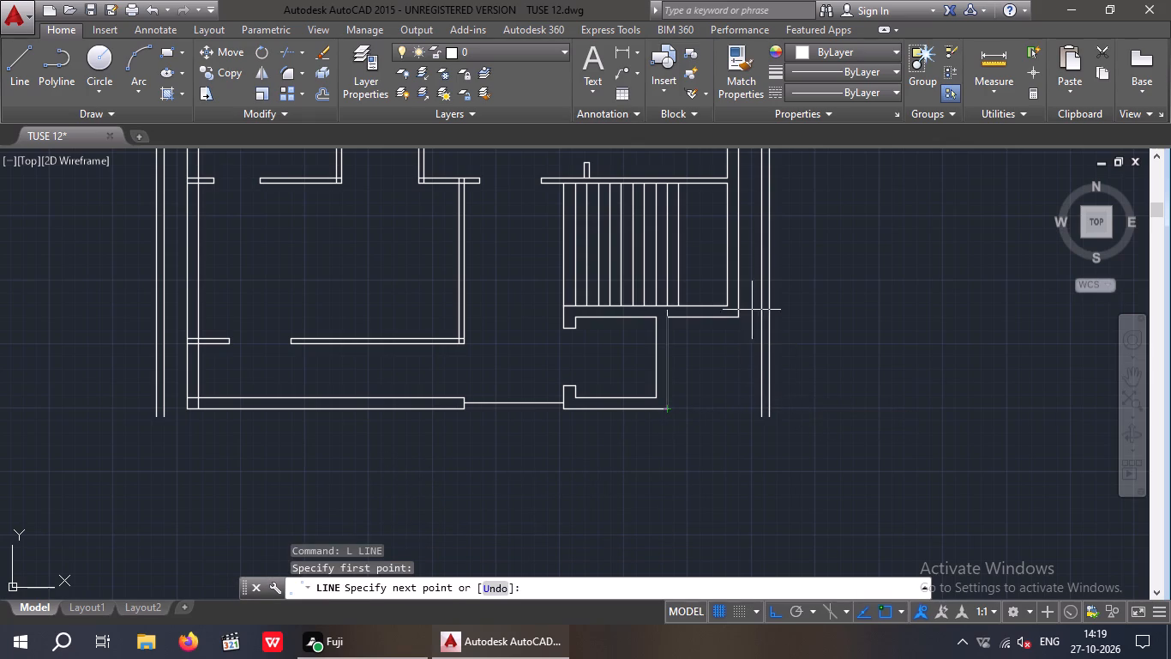
left_click(740, 408)
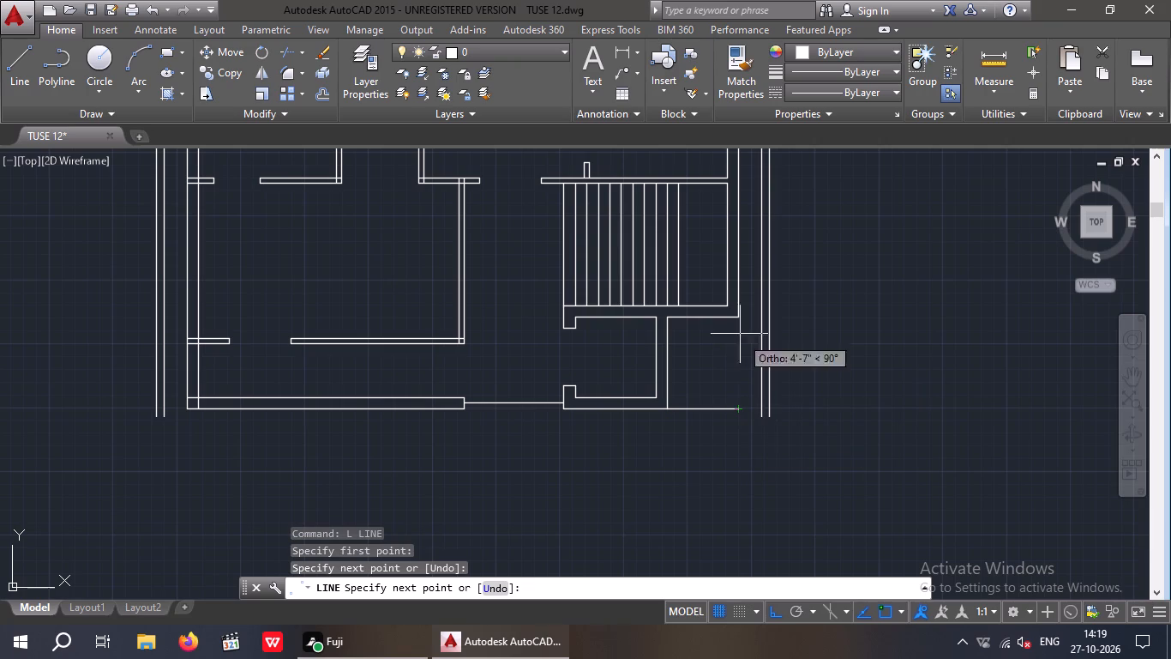
left_click_drag(742, 315, 740, 323)
key("Escape")
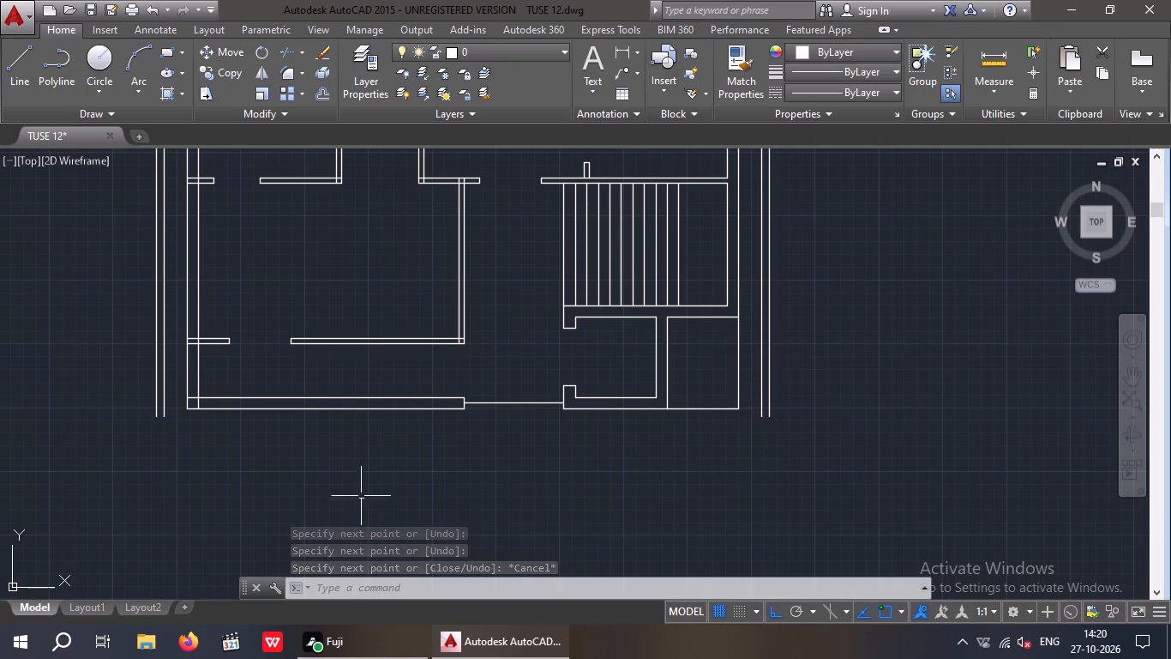
Draw a line closing the bottom of the outer boundary, between the lower ends of its outermost left and right lines.
left_click(26, 66)
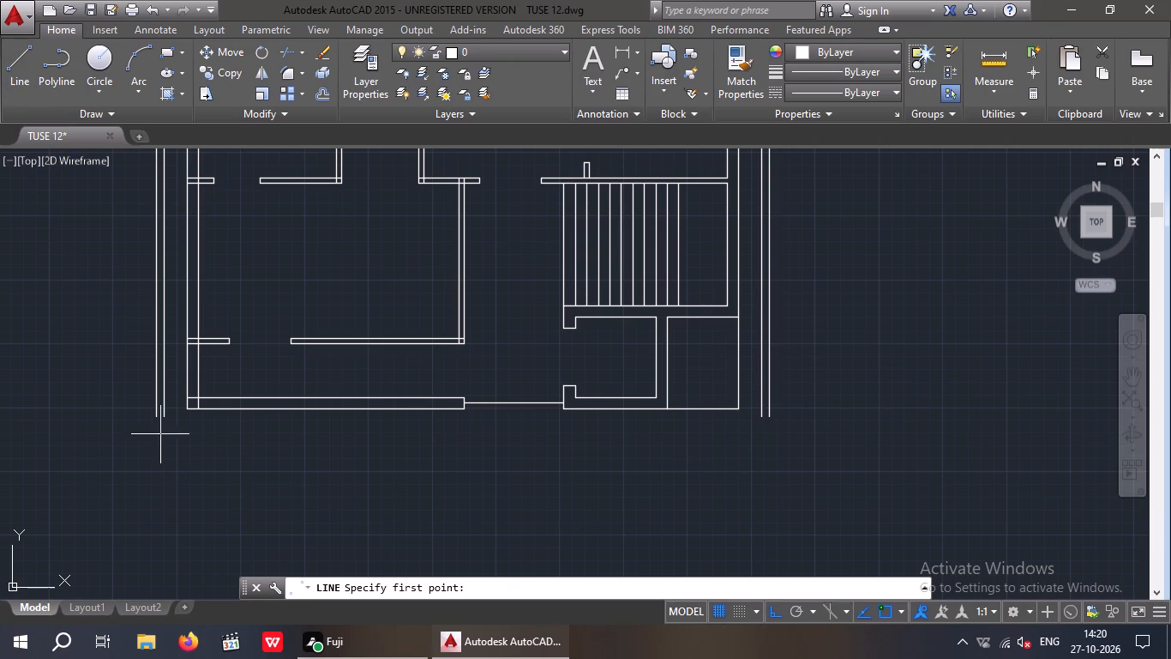
left_click_drag(157, 417, 168, 421)
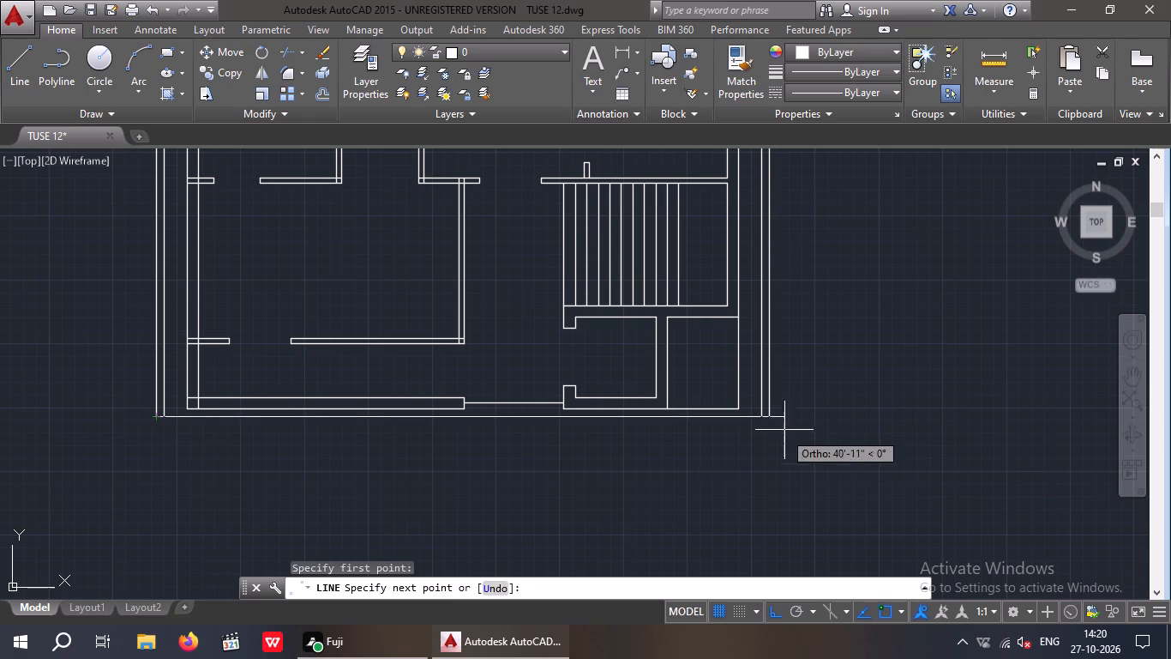
left_click(767, 416)
key("Escape")
Save the drawing.
middle_click_drag(742, 517, 742, 564)
scroll(787, 487, "down", 3)
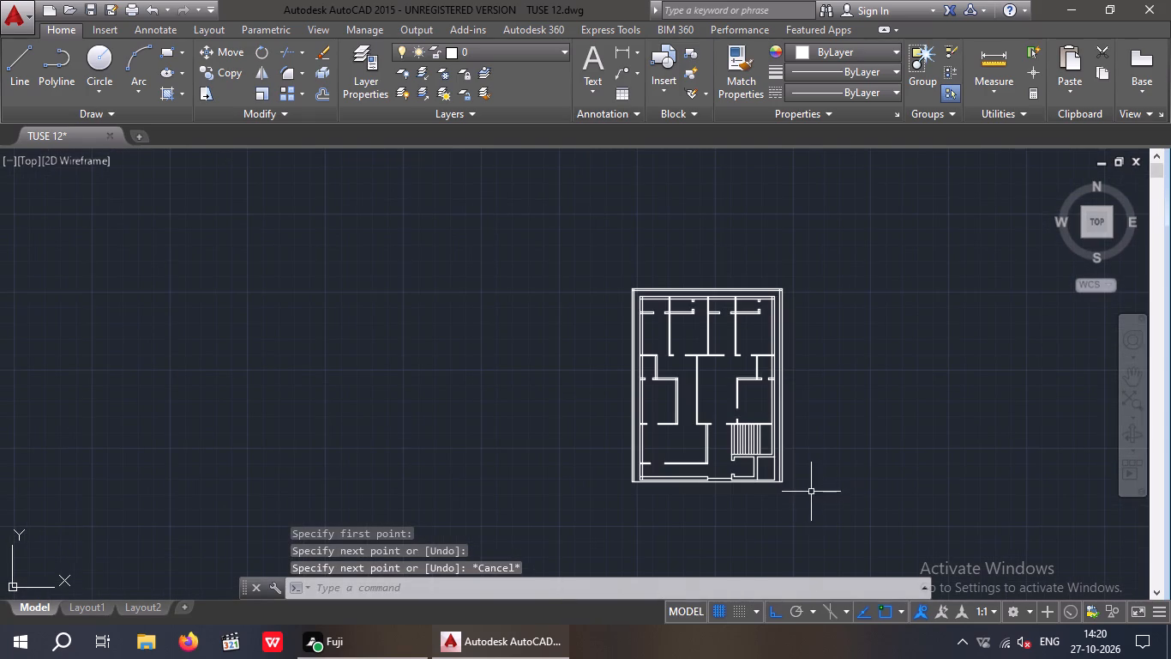
key("ctrl+s")
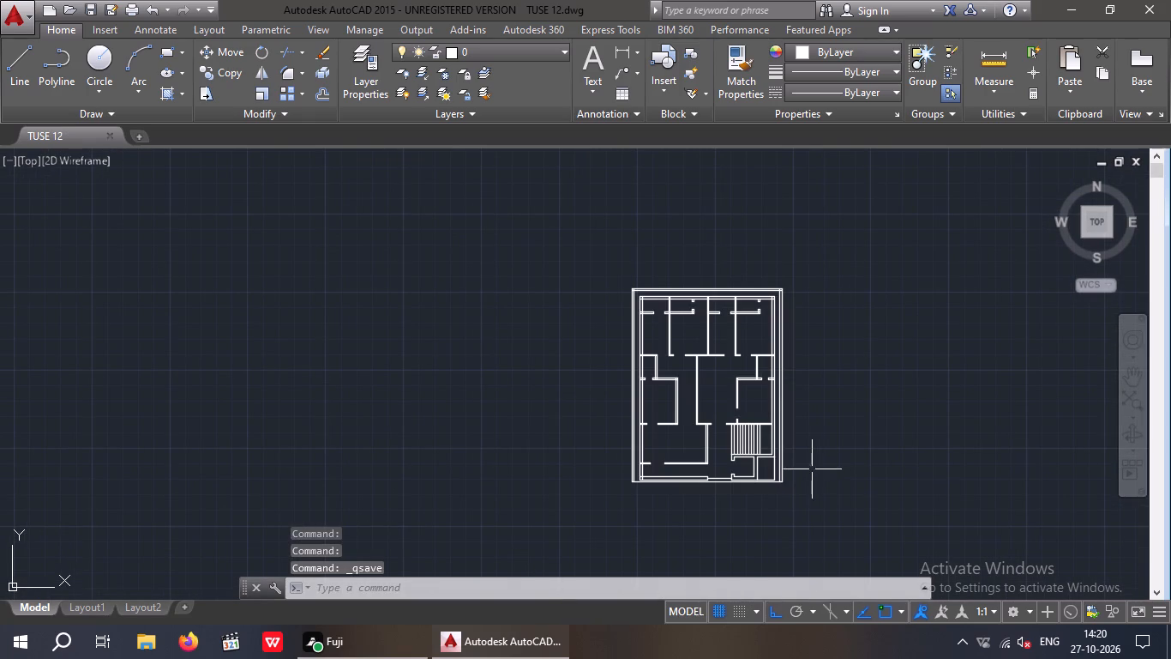
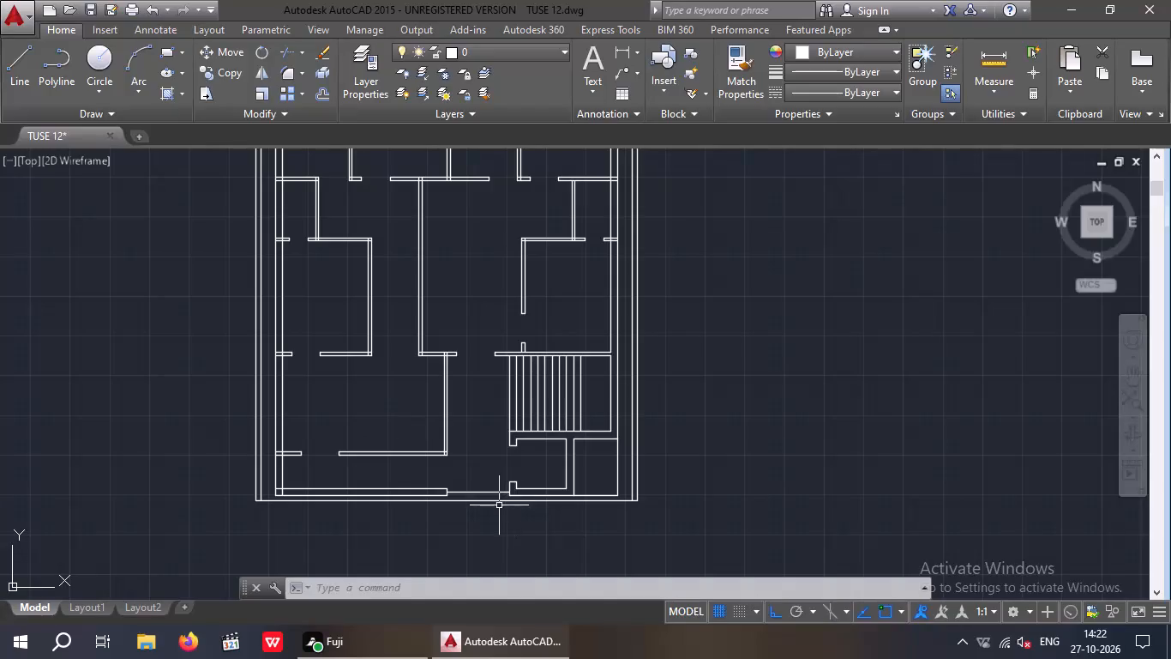
Erase the two long horizontal lines of the floor plan's bottom wall at its lower-left corner.
middle_click_drag(498, 507, 531, 425)
scroll(387, 432, "up", 2)
middle_click_drag(408, 433, 417, 435)
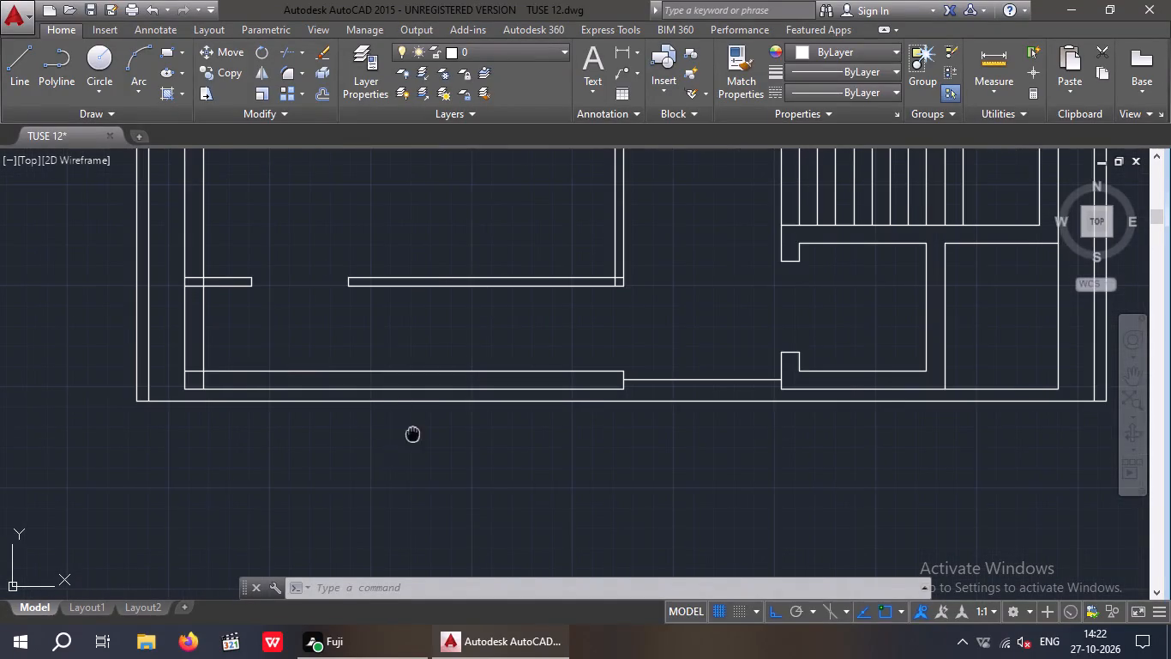
middle_click_drag(417, 435, 490, 435)
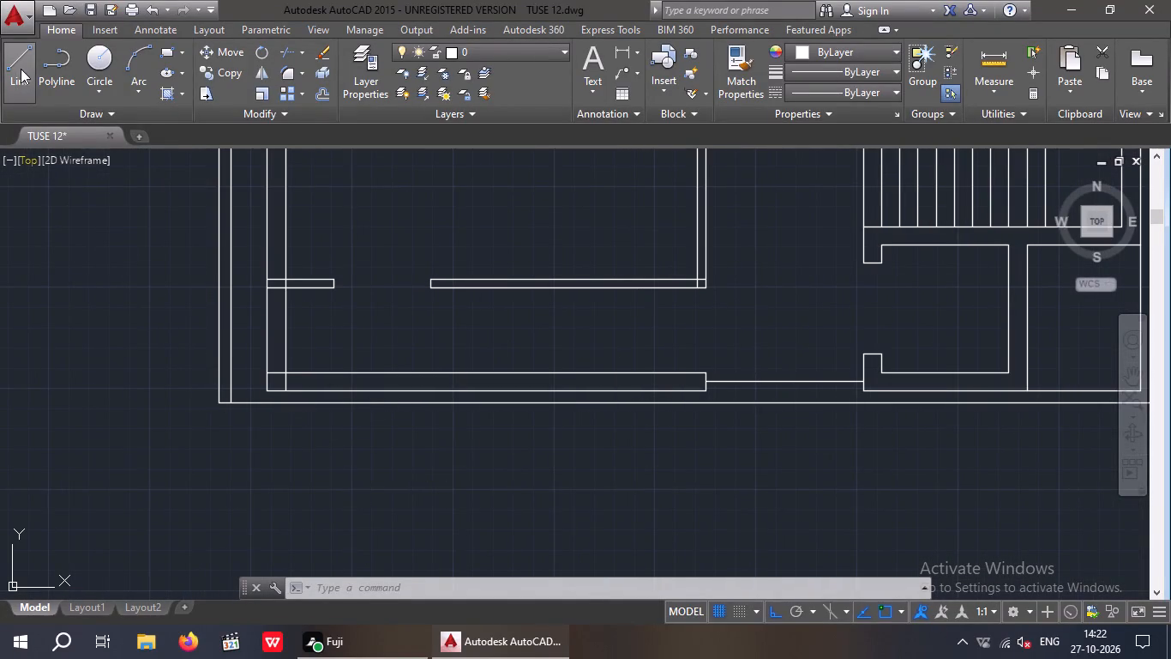
left_click(19, 65)
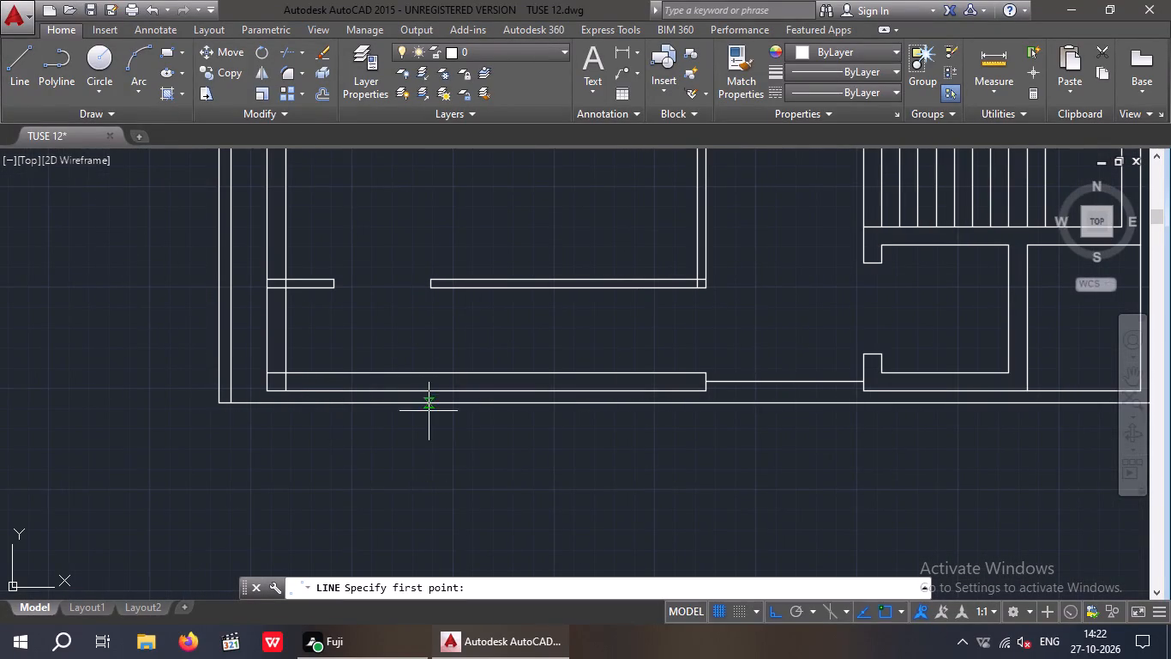
key("Escape")
scroll(315, 398, "up", 3)
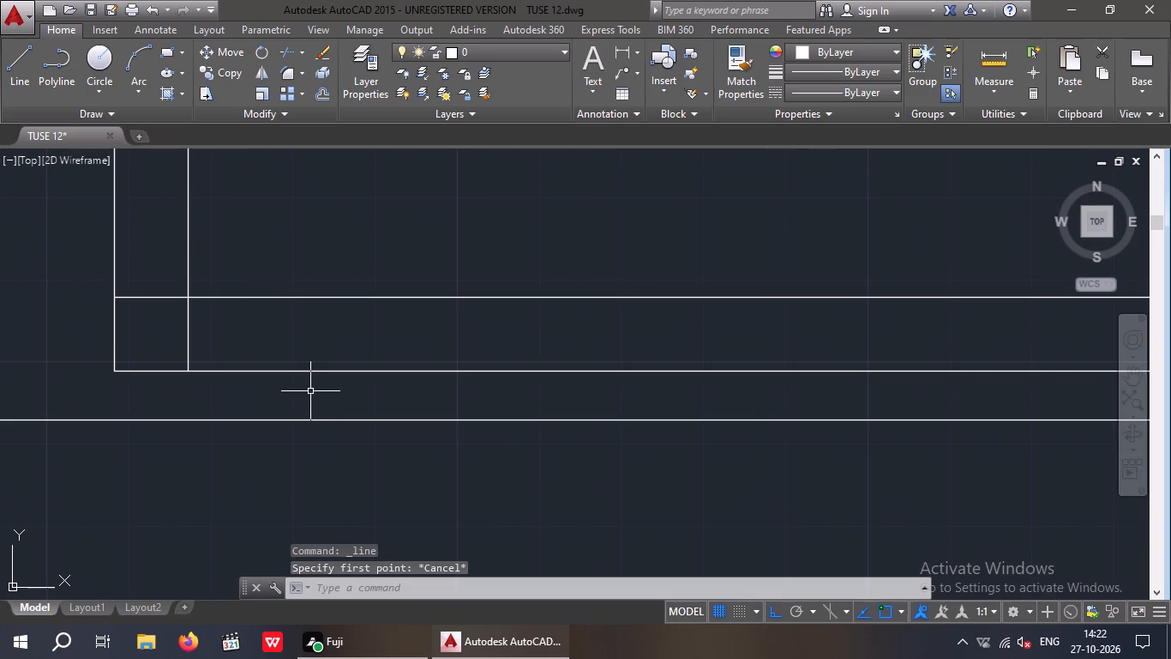
scroll(320, 392, "down", 1)
left_click_drag(354, 396, 350, 387)
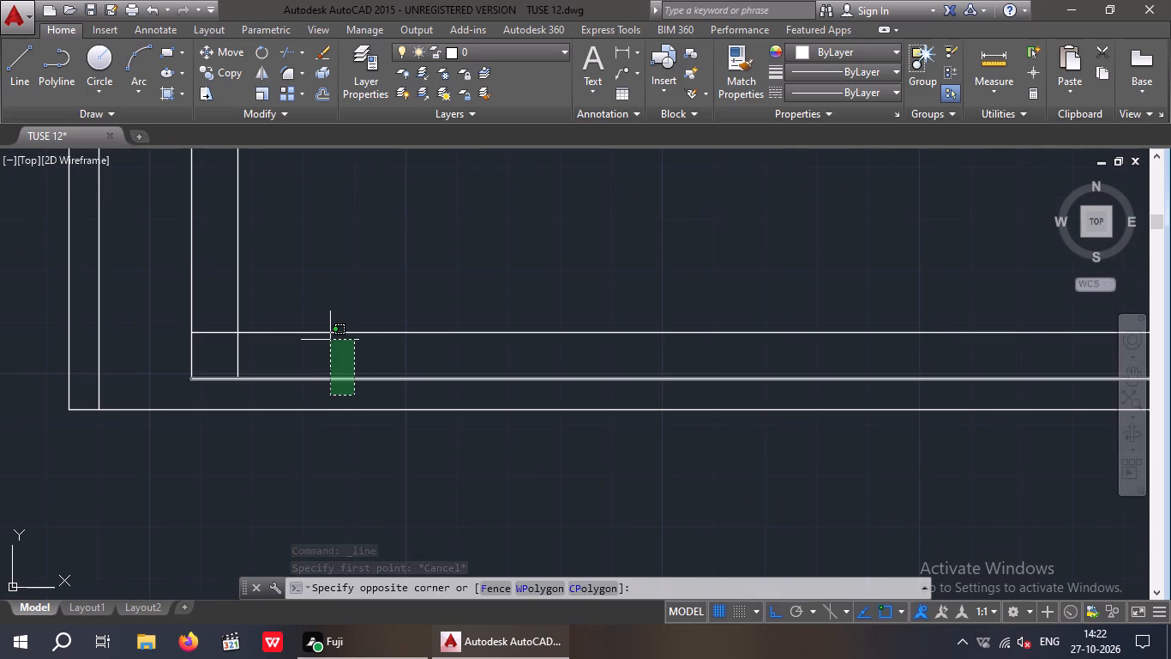
left_click(327, 323)
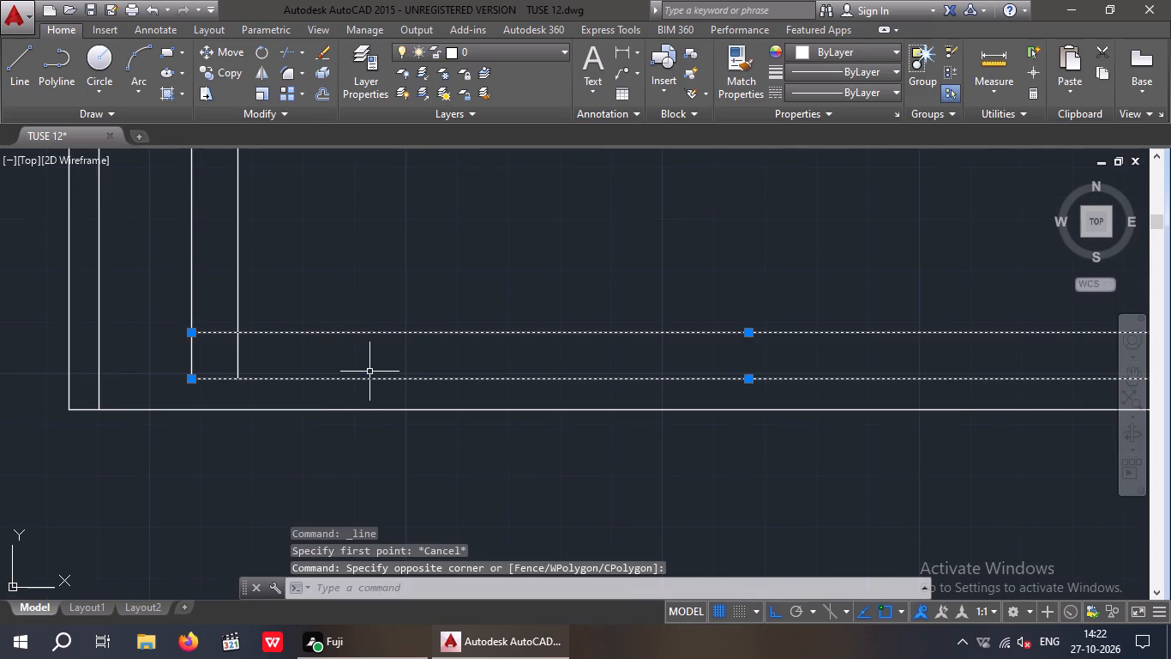
key("Delete")
Erase the leftover short wall-end line and the single line joining it to the small room below the stair.
scroll(381, 370, "down", 2)
middle_click_drag(425, 411, 338, 426)
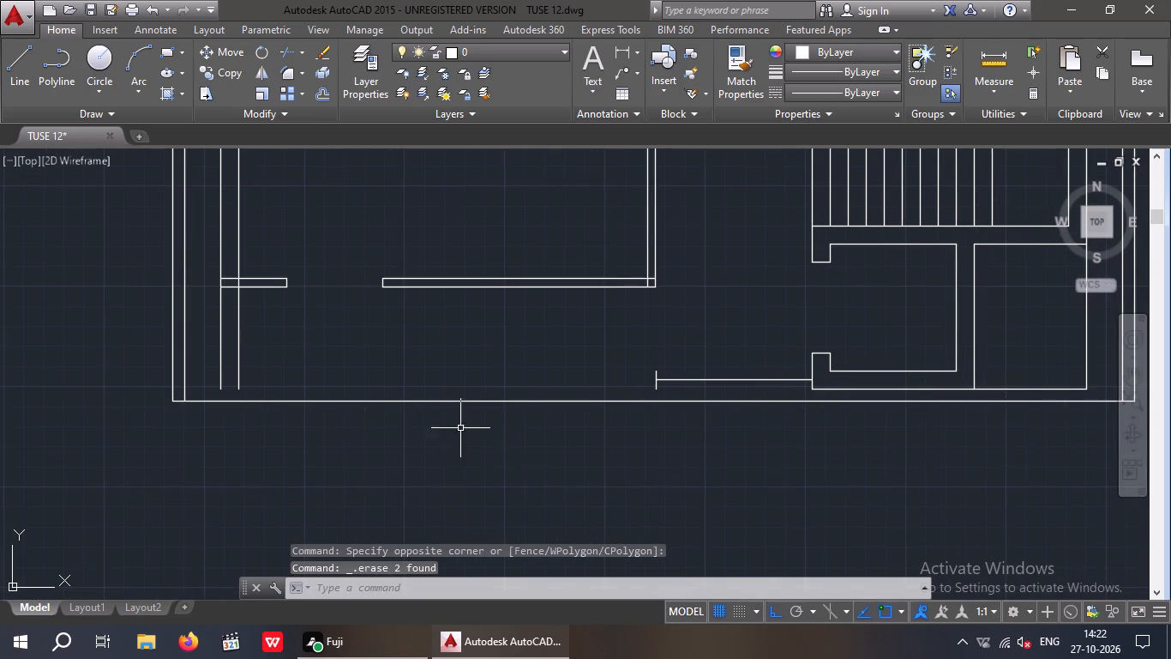
middle_click_drag(802, 422, 646, 432)
scroll(520, 394, "up", 3)
left_click_drag(537, 428, 427, 400)
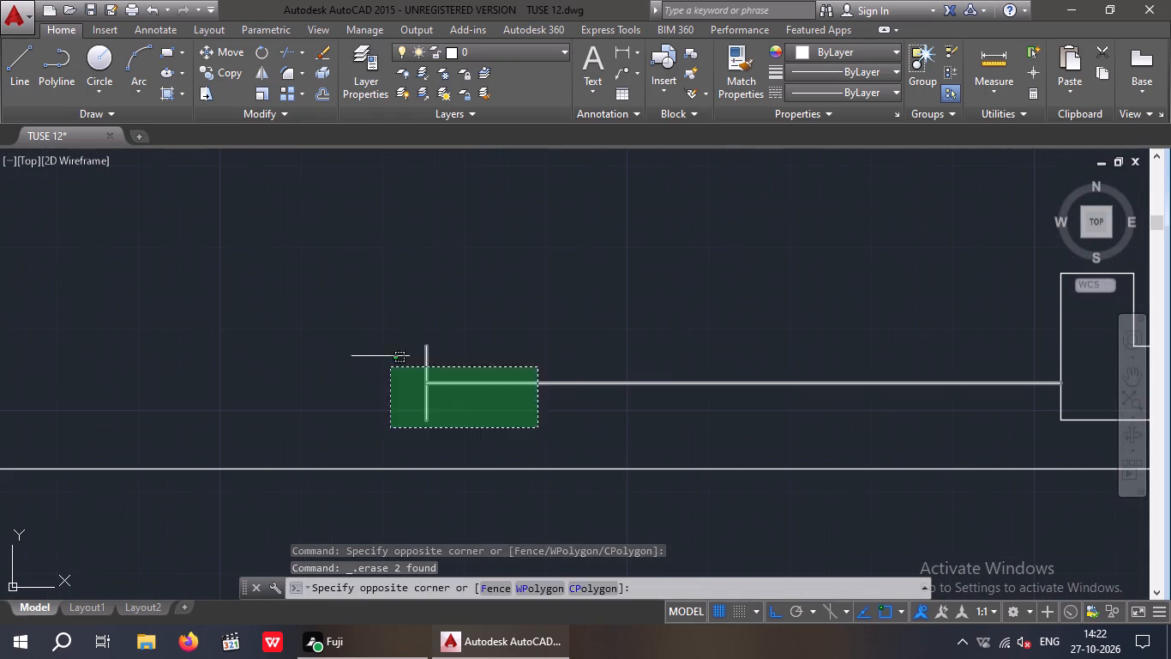
left_click(357, 323)
key("Delete")
Erase the two lines closing the notch below the stair, beside the small room.
scroll(492, 336, "down", 3)
scroll(705, 356, "up", 2)
scroll(712, 361, "down", 2)
middle_click_drag(708, 373, 708, 376)
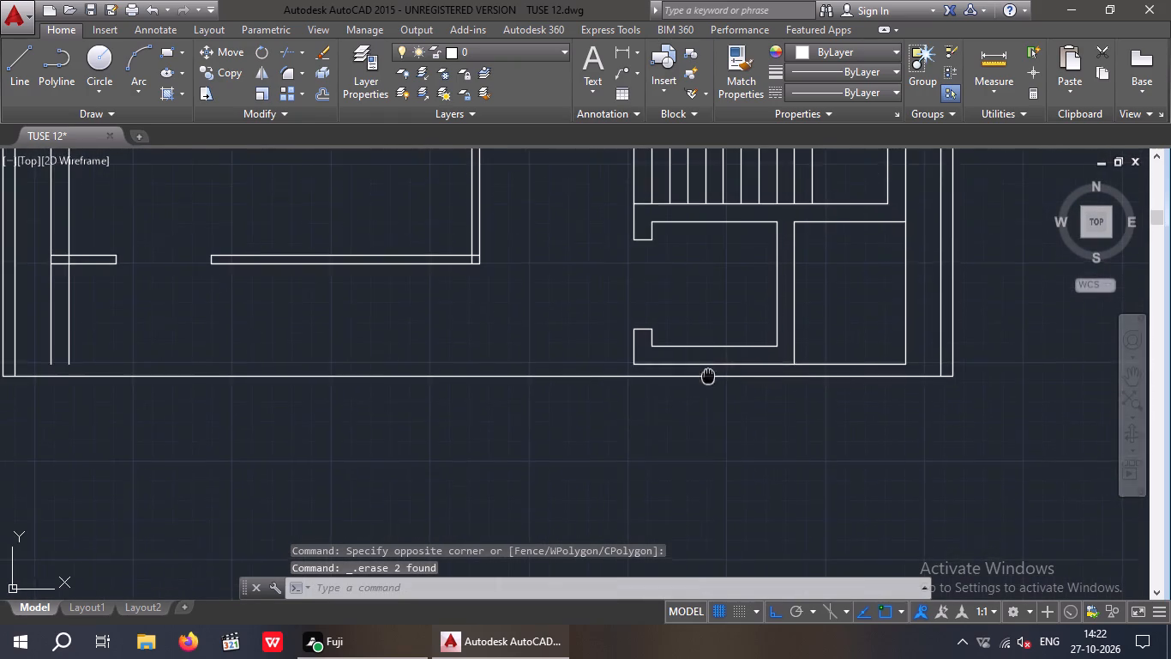
middle_click_drag(708, 376, 605, 451)
scroll(750, 451, "up", 2)
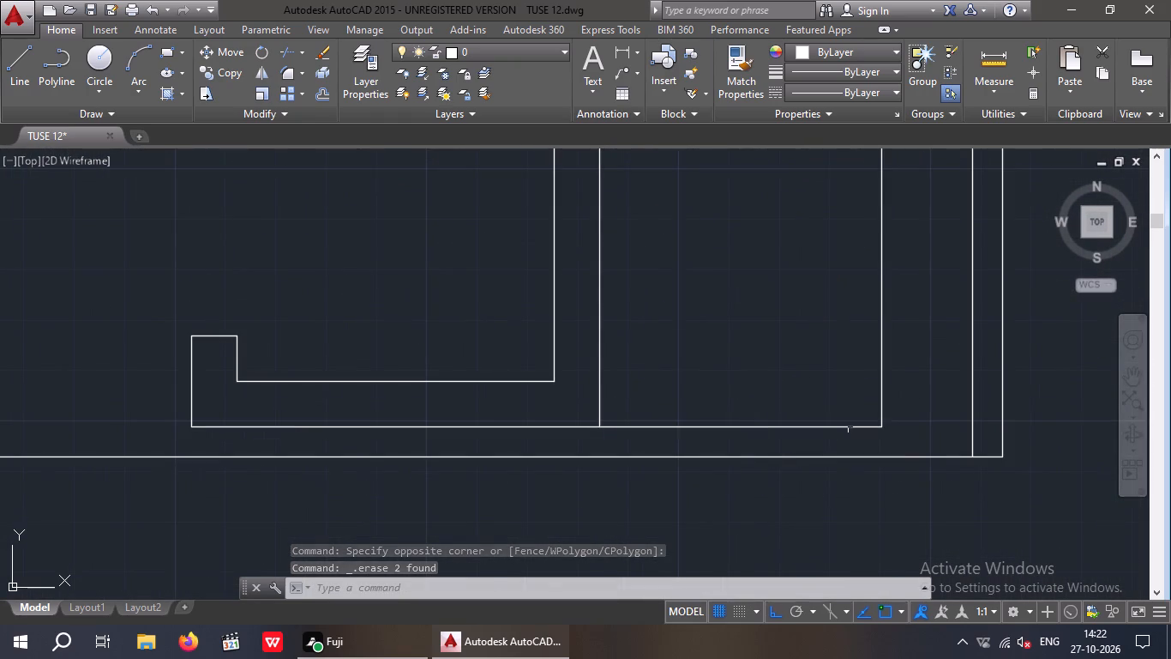
left_click_drag(885, 438, 869, 432)
scroll(803, 386, "down", 2)
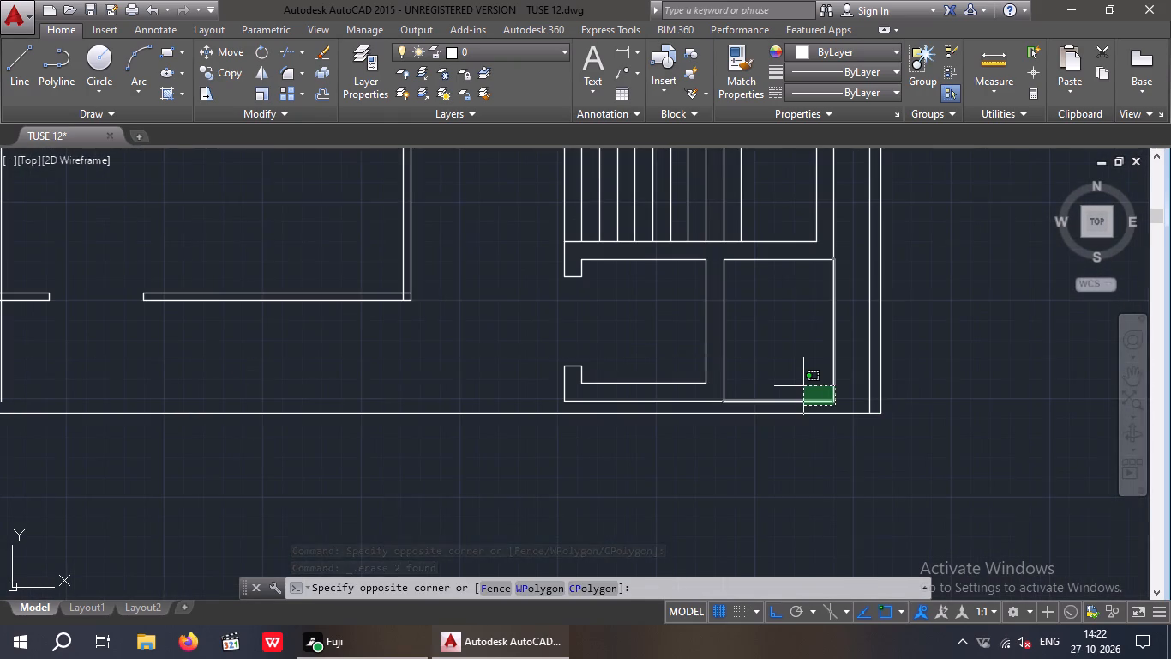
left_click(796, 381)
key("Delete")
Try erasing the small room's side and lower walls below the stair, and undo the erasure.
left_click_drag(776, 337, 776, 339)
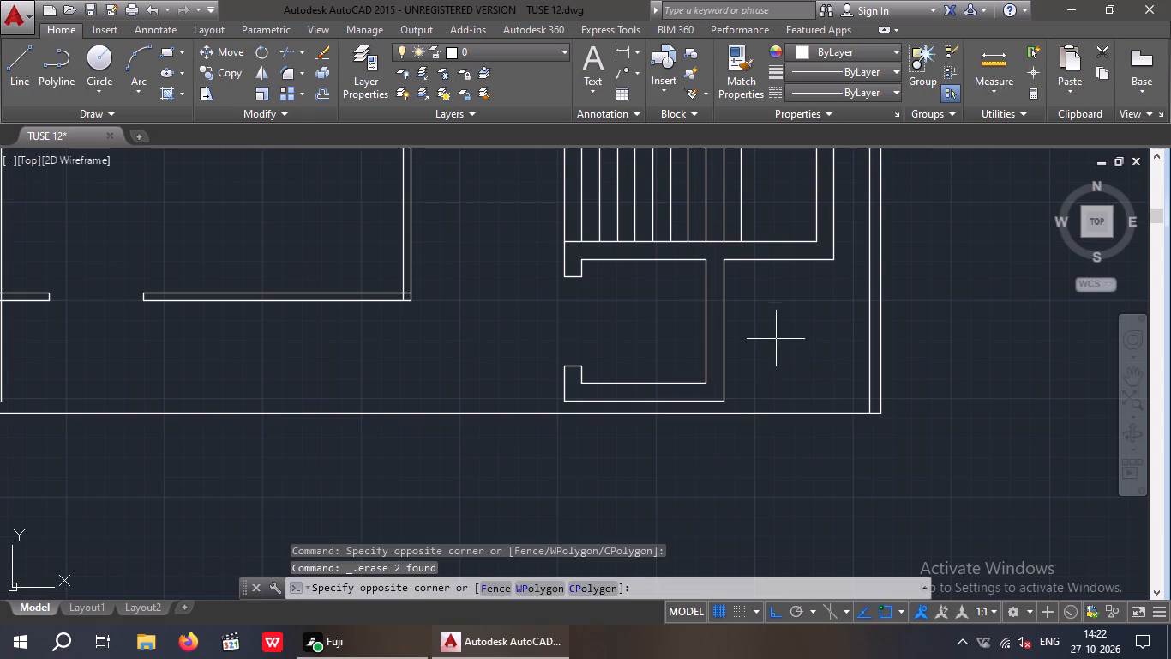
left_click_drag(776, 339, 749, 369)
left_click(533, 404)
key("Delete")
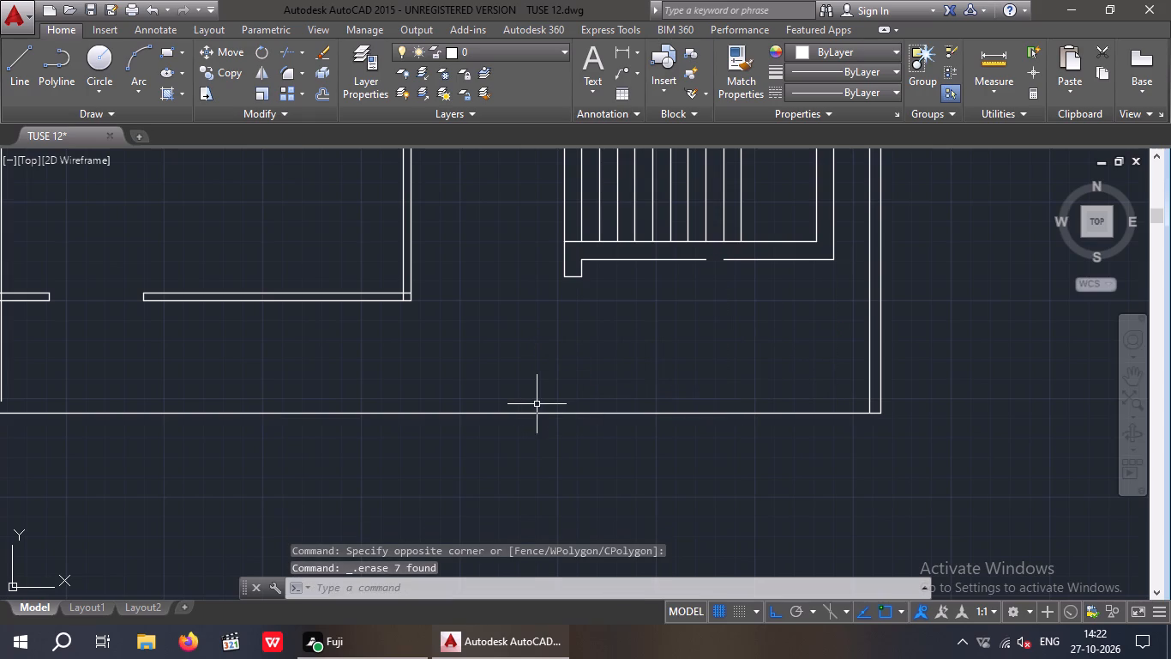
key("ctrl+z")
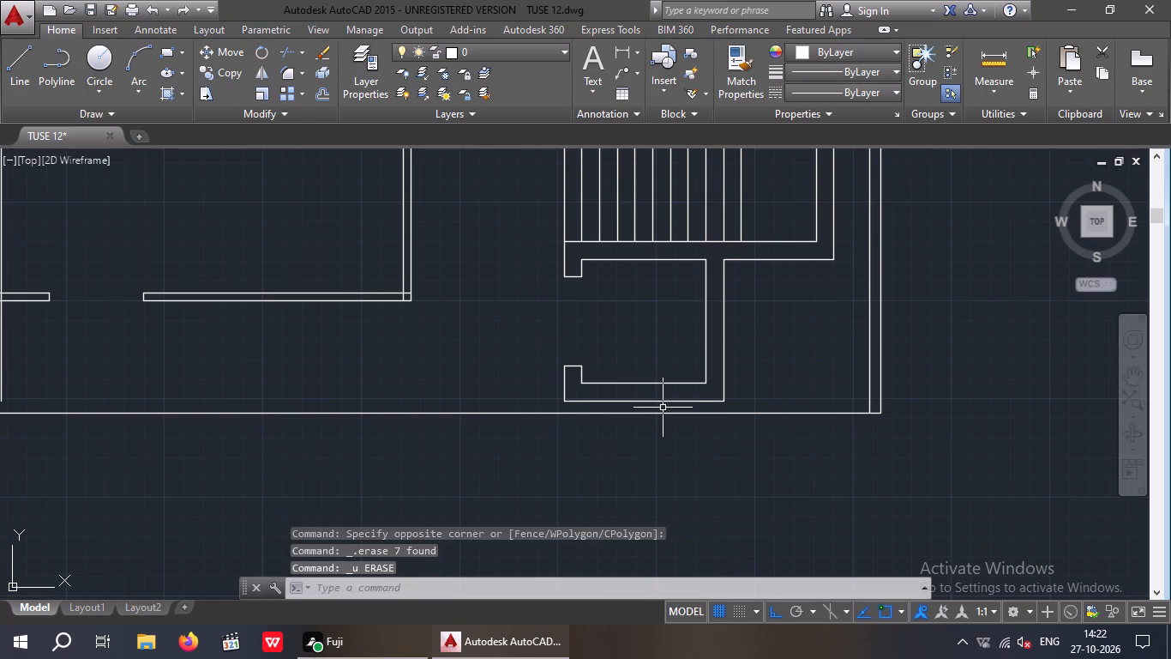
Erase the five lines forming the small room's lower wall and door jamb, keeping its two vertical side-wall lines.
scroll(636, 403, "up", 2)
left_click_drag(607, 425, 593, 418)
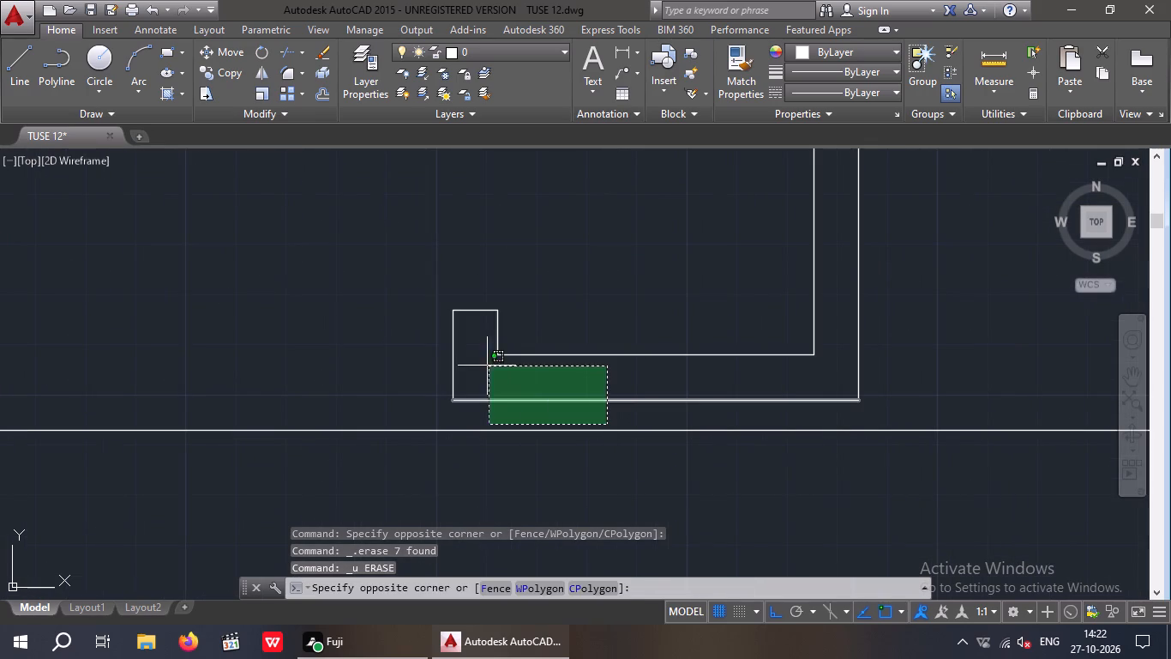
left_click(399, 301)
key("Delete")
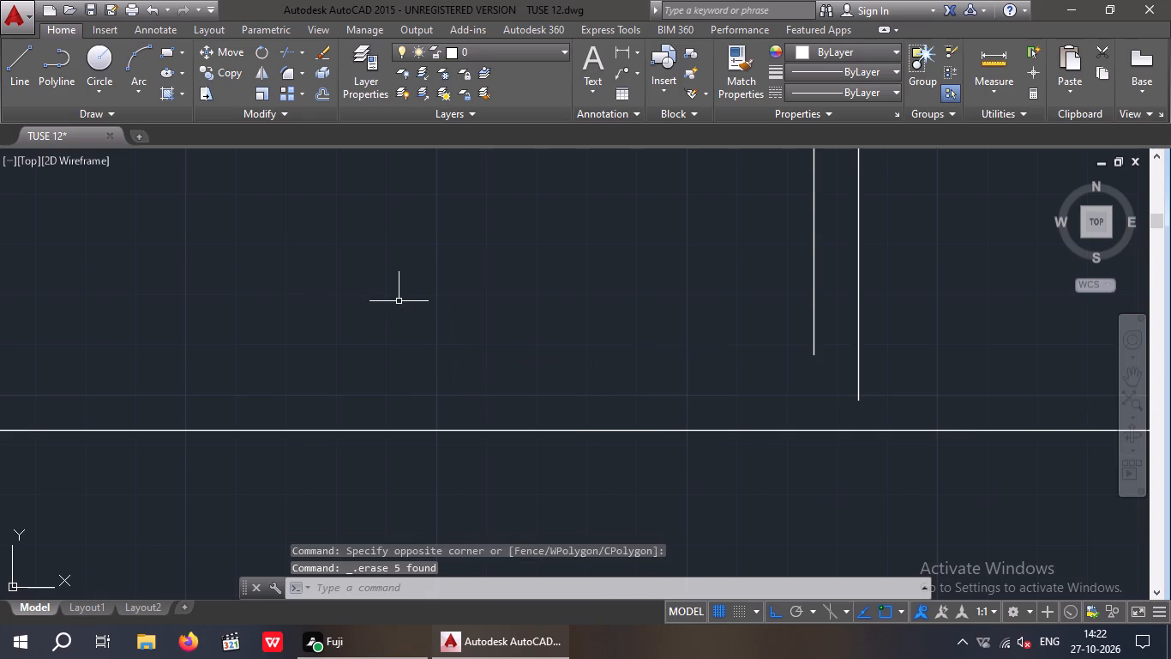
Offset the outer boundary's bottom line 9" inward, toward the floor plan.
scroll(444, 329, "down", 2)
middle_click_drag(564, 435, 684, 480)
scroll(712, 466, "down", 2)
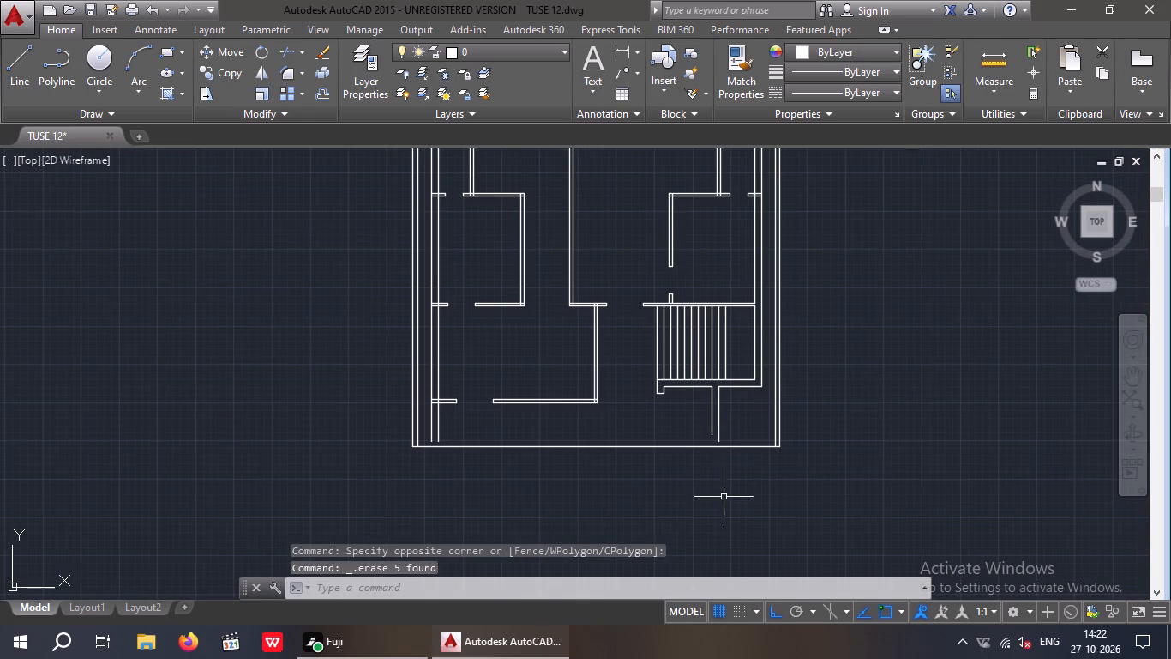
key("Escape")
key("Escape")
key("o")
key("Return")
key("9")
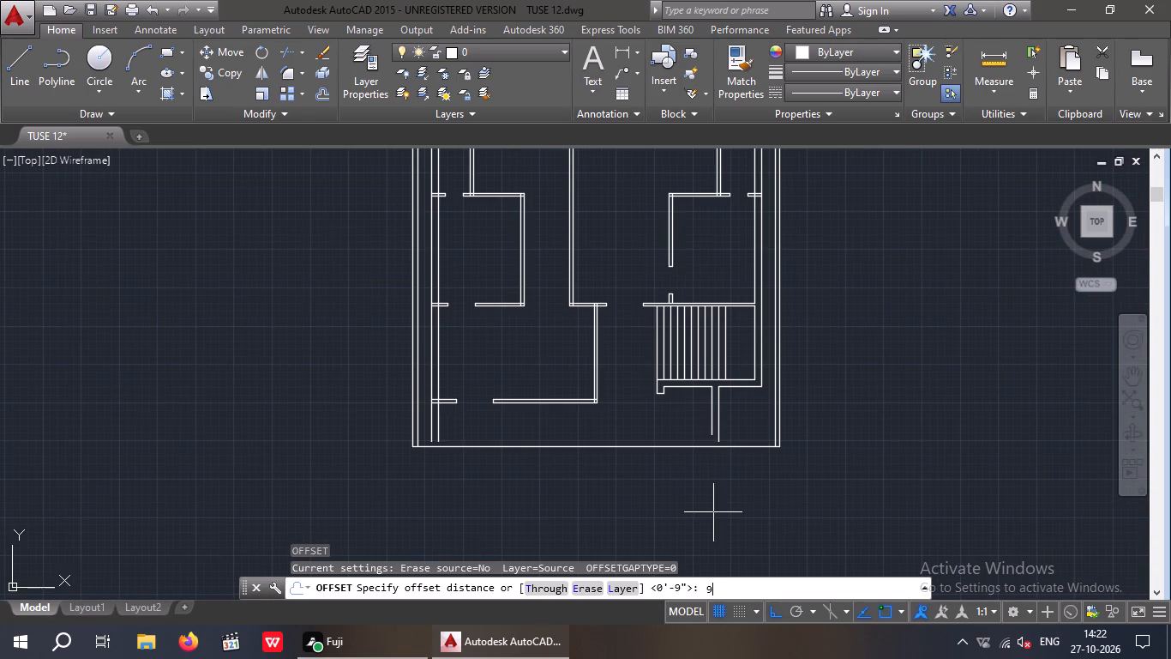
key("shift+quotedbl")
key("Return")
scroll(466, 432, "up", 3)
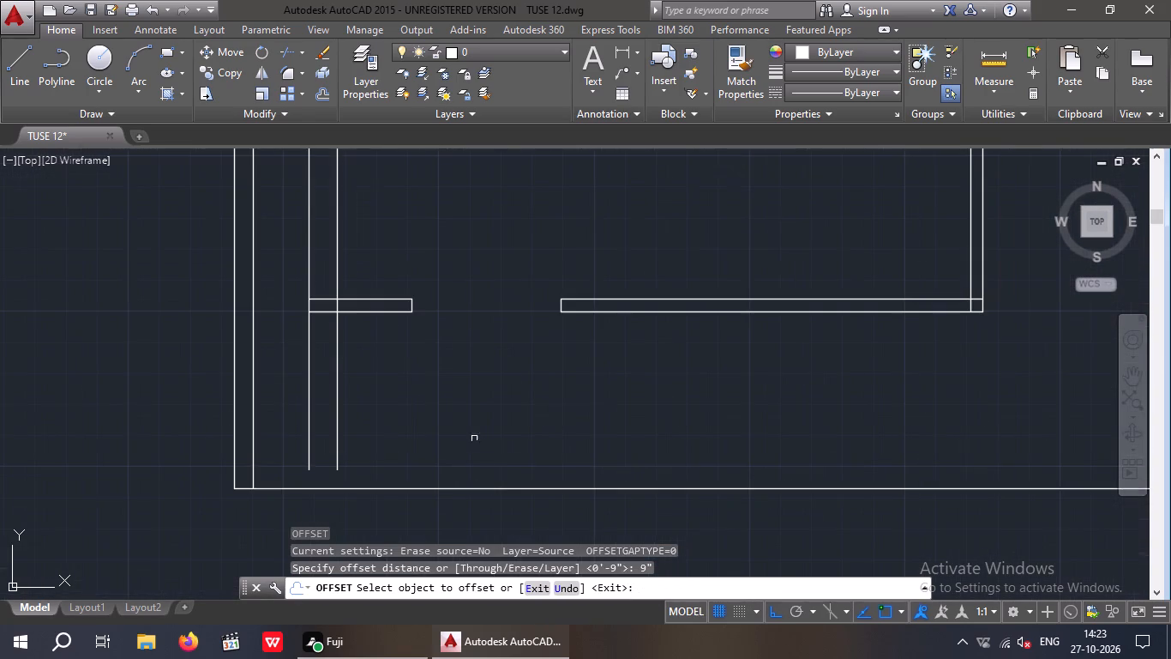
left_click_drag(508, 490, 508, 480)
left_click(508, 448)
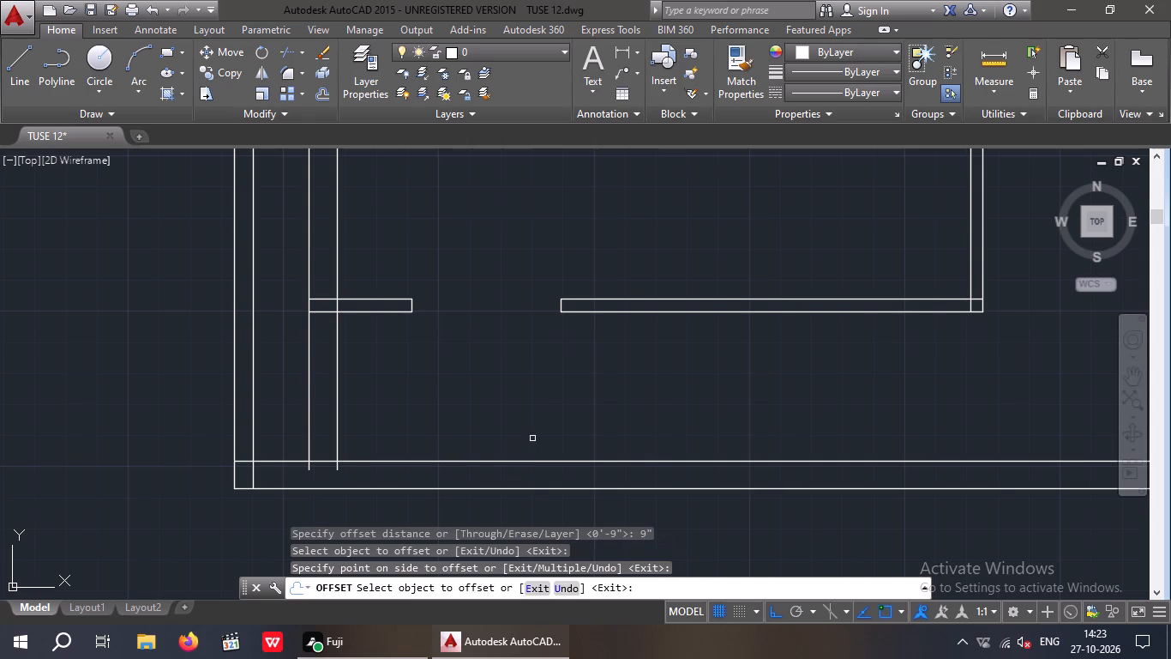
key("Escape")
key("Escape")
Extend both lines of the plan's left exterior wall down to the outer boundary's bottom line.
key("e")
key("x")
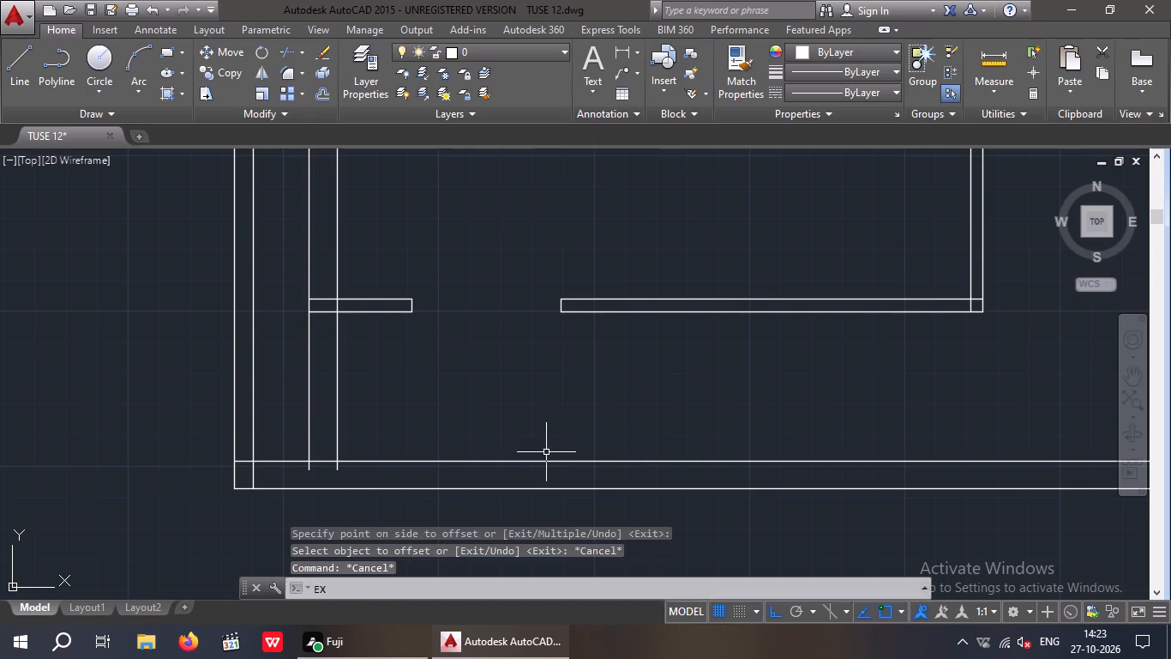
key("space")
key("space")
left_click(334, 442)
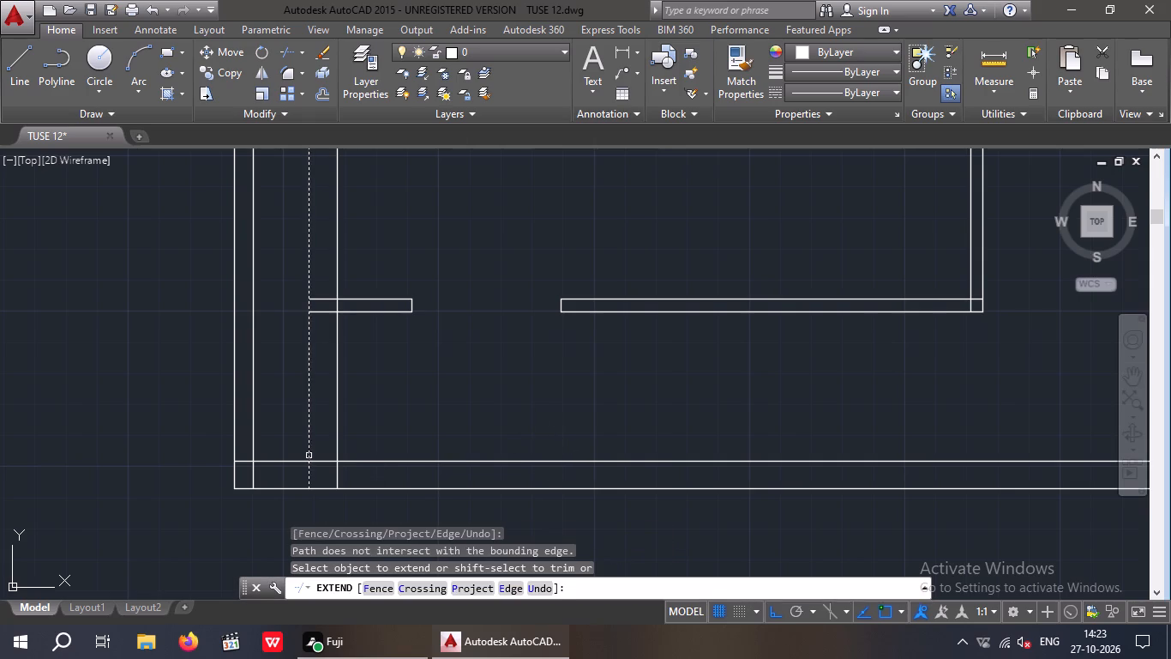
left_click(308, 453)
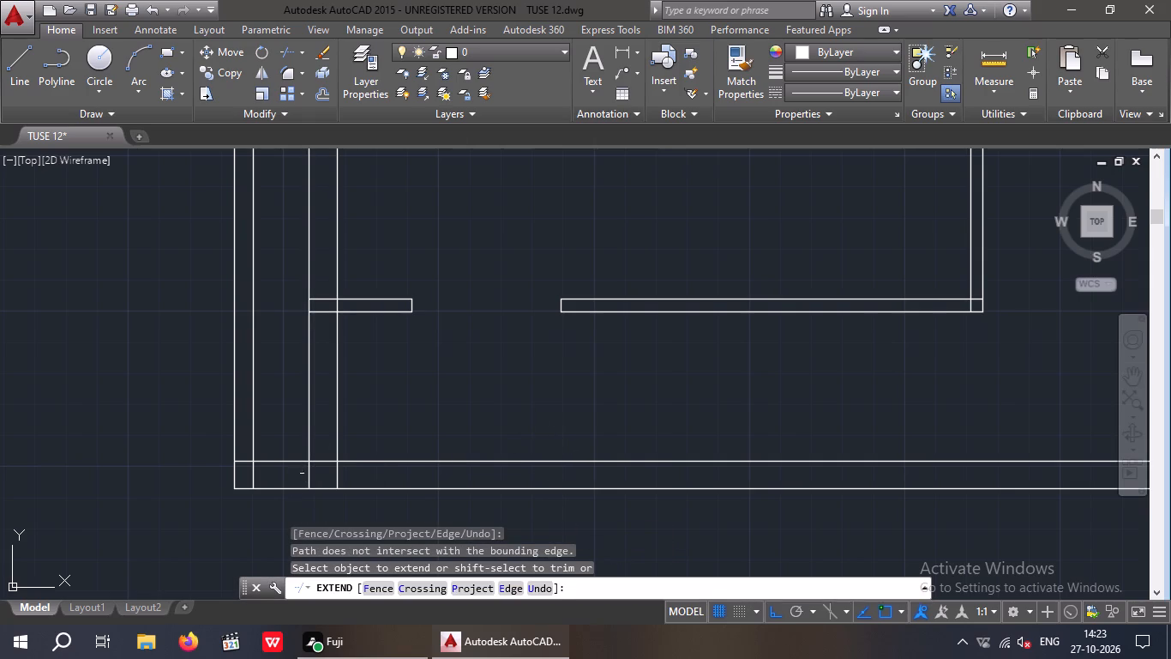
scroll(303, 459, "down", 2)
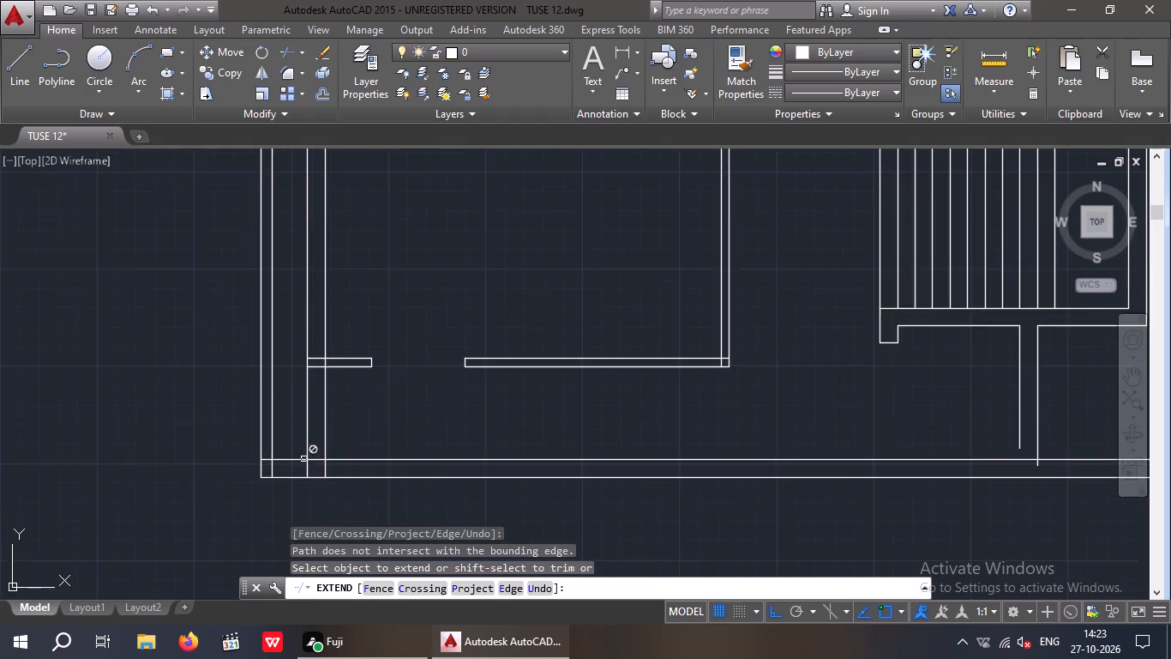
scroll(312, 454, "down", 2)
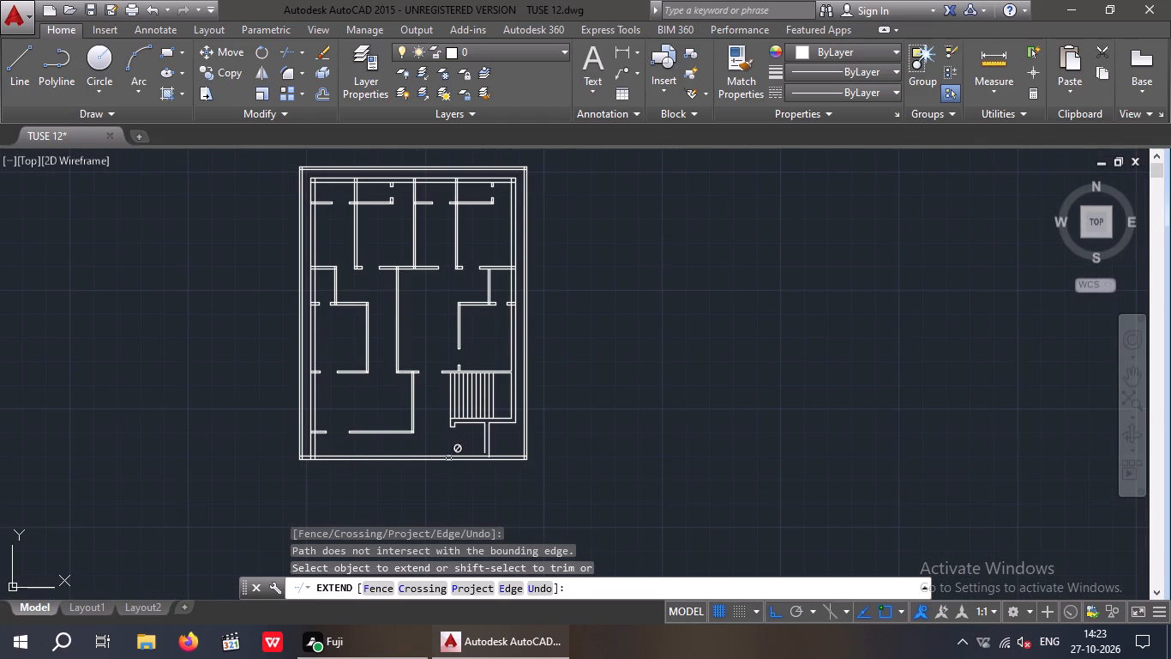
scroll(309, 466, "up", 4)
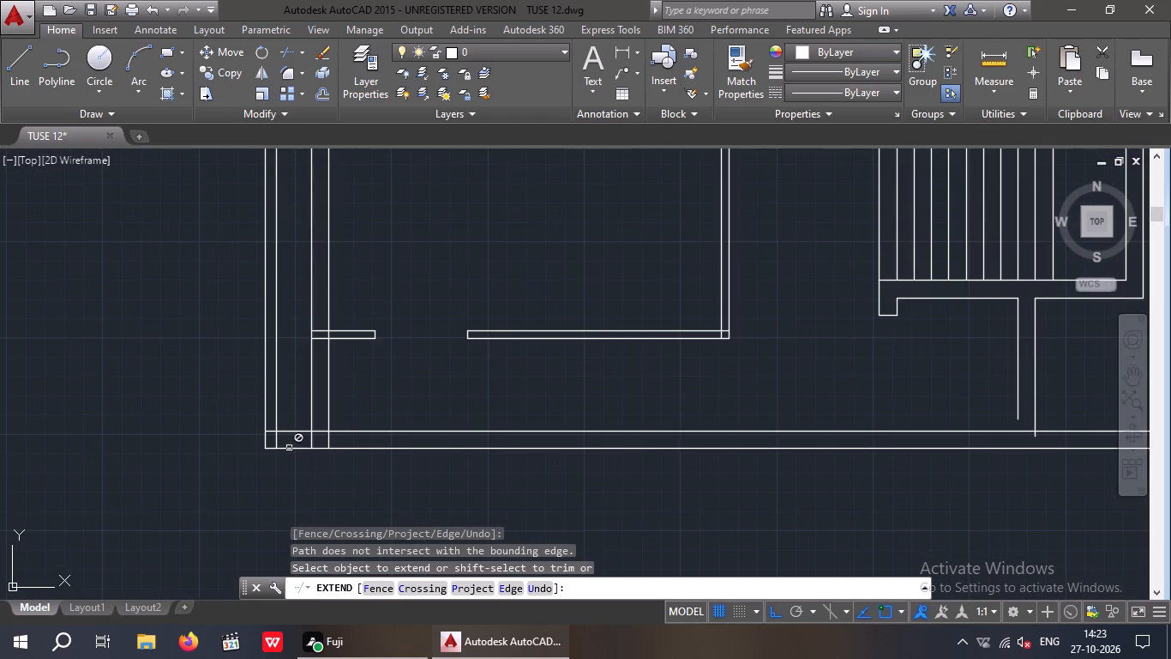
scroll(289, 448, "up", 1)
key("Escape")
left_click(305, 429)
key("Escape")
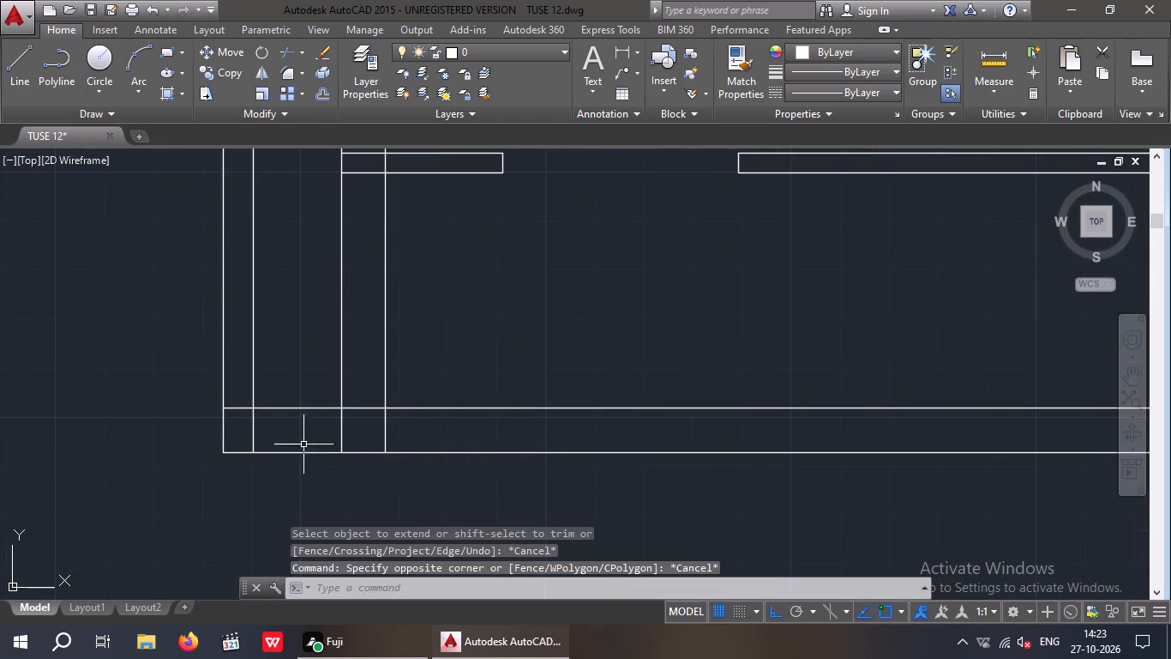
Trim the offset bottom line back to the left exterior wall's inner line, and trim that inner line below their corner.
type("TR")
key("space")
key("space")
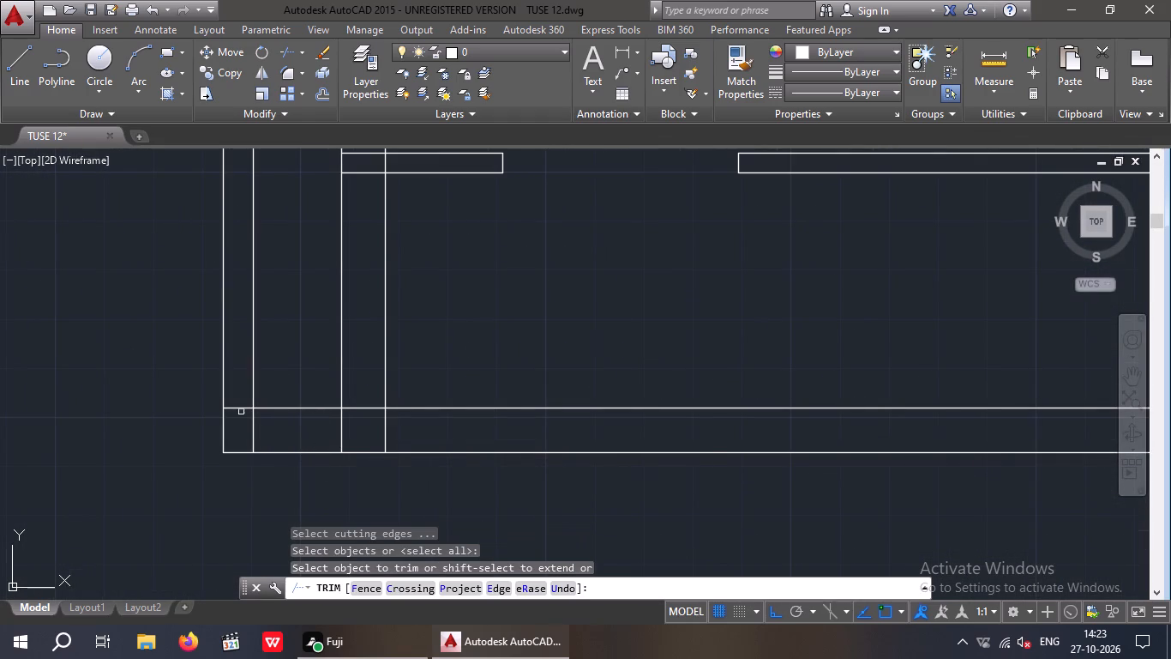
left_click(239, 407)
left_click_drag(303, 428, 286, 409)
left_click(275, 378)
scroll(326, 401, "down", 1)
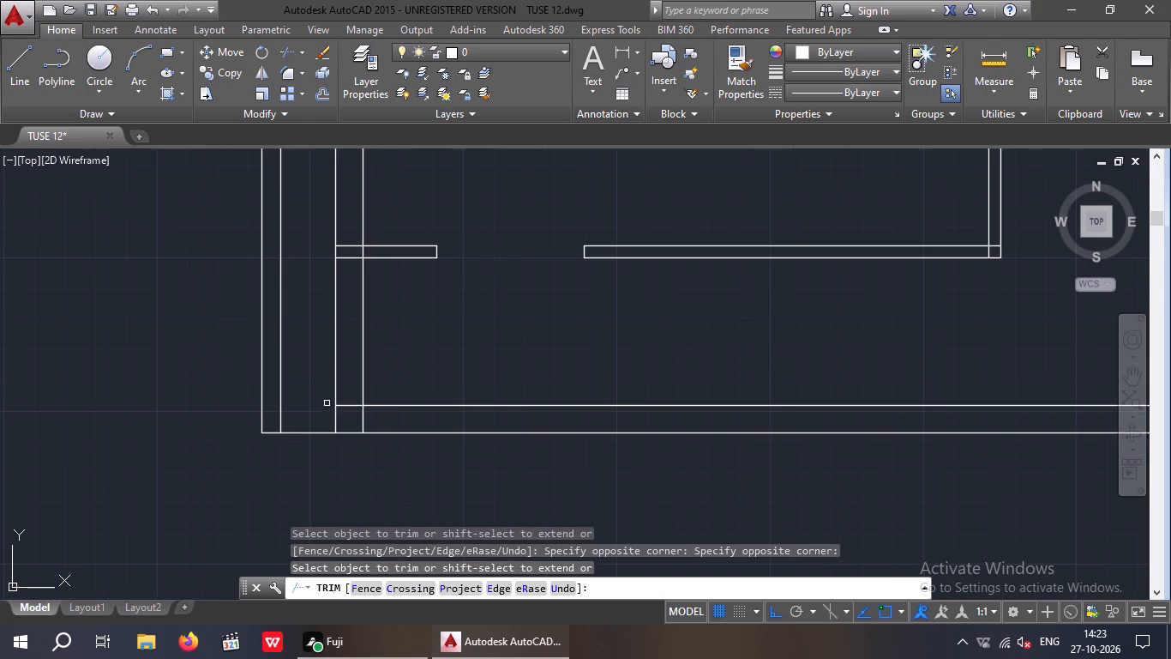
scroll(351, 421, "up", 2)
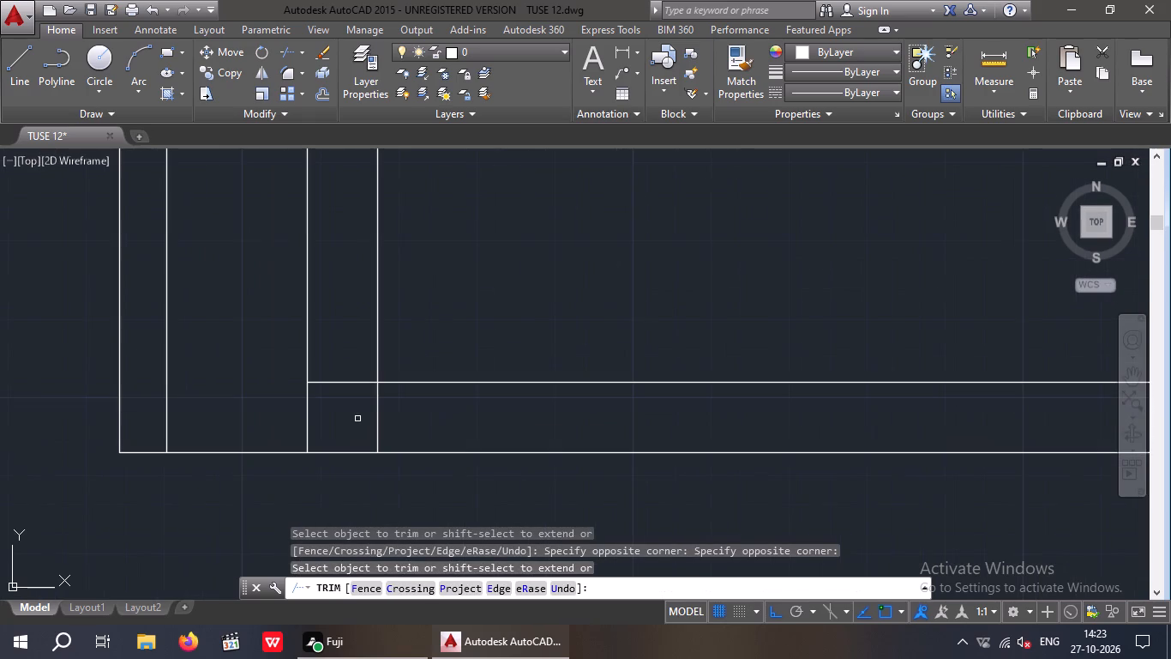
left_click_drag(358, 417, 357, 407)
left_click(342, 368)
left_click_drag(399, 406, 370, 418)
left_click(352, 421)
scroll(363, 411, "down", 4)
middle_click_drag(537, 468, 480, 475)
key("Escape")
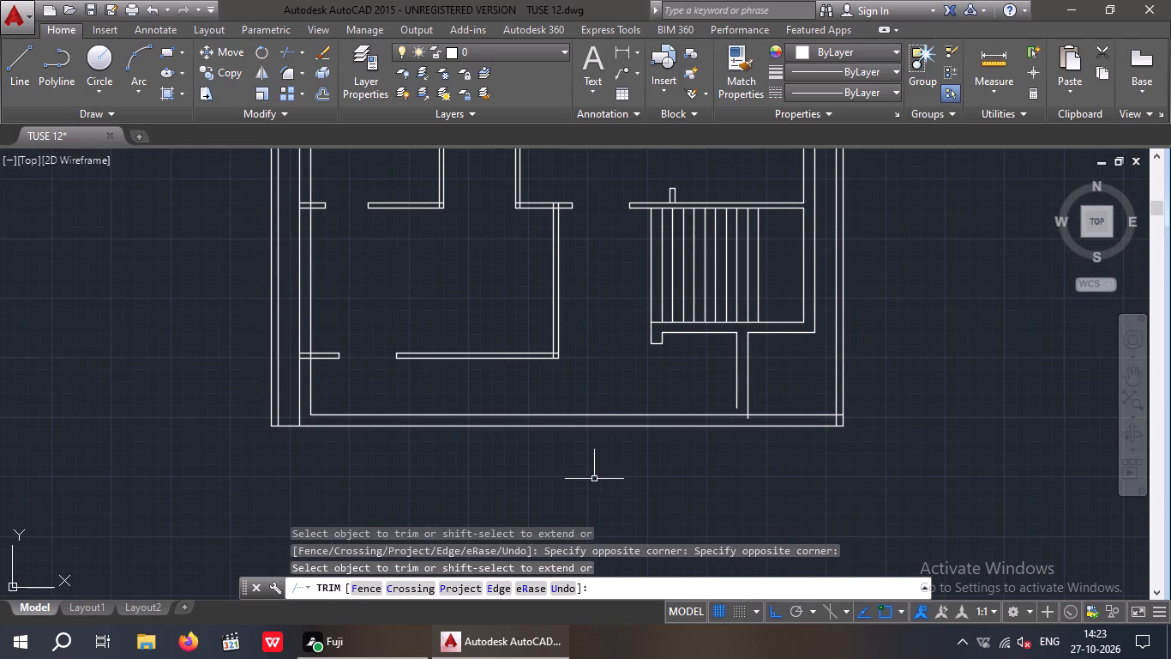
key("Escape")
key("Escape")
Extend both vertical wall lines below the stair down to the outer boundary's bottom line.
key("e")
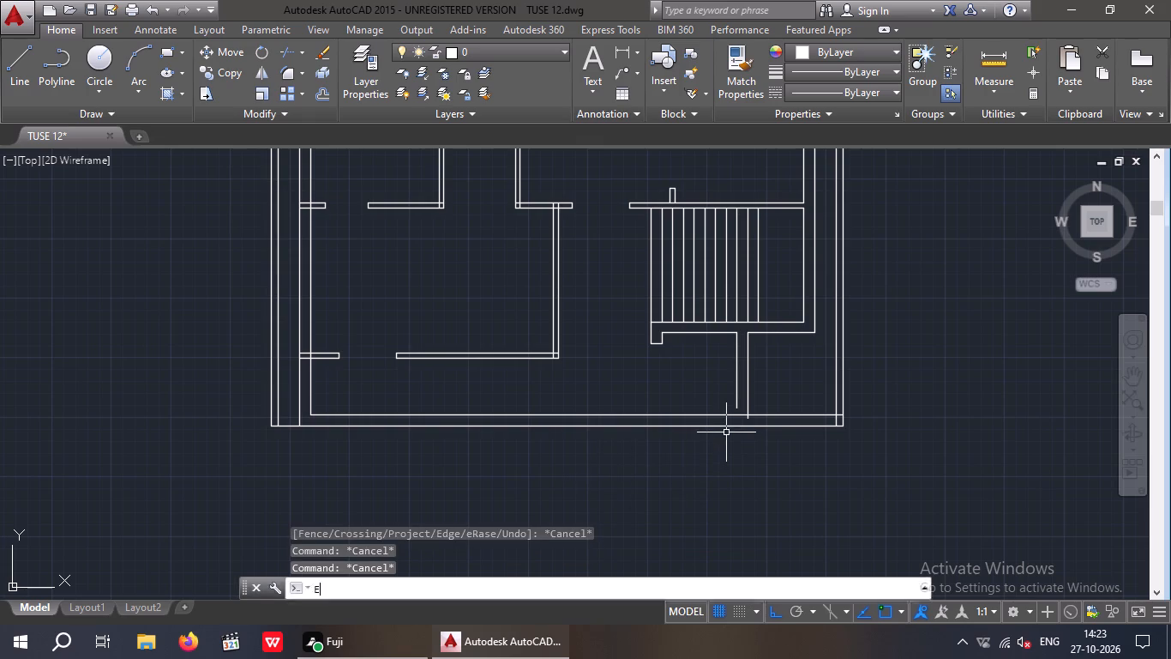
key("x")
key("space")
key("space")
scroll(734, 408, "up", 3)
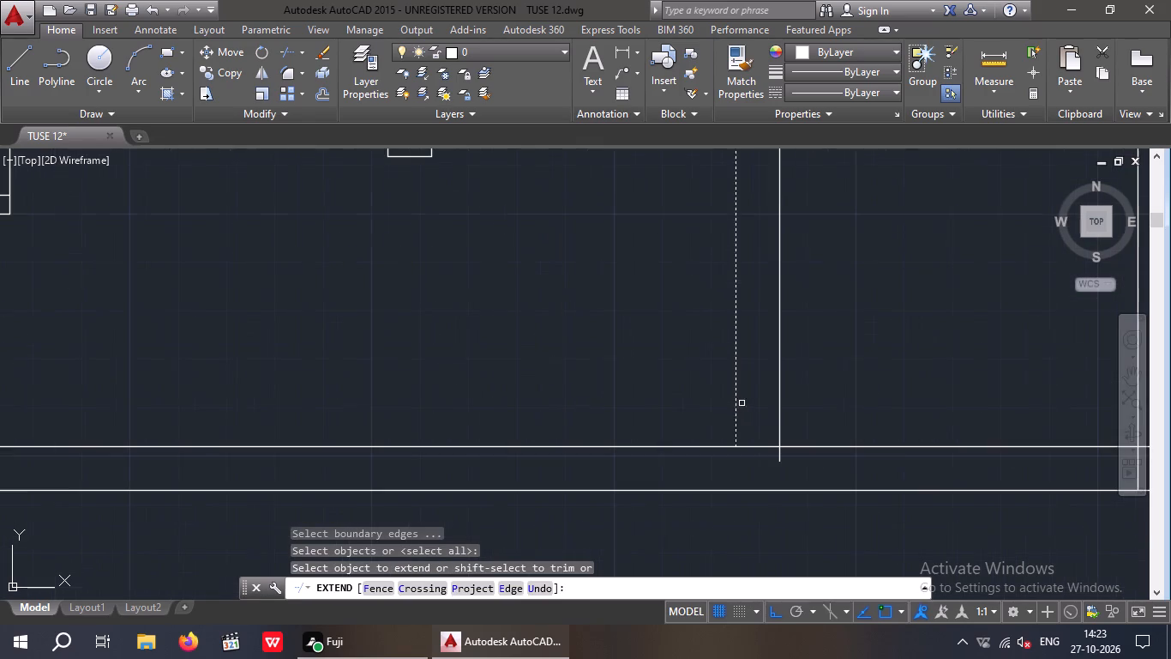
left_click(734, 414)
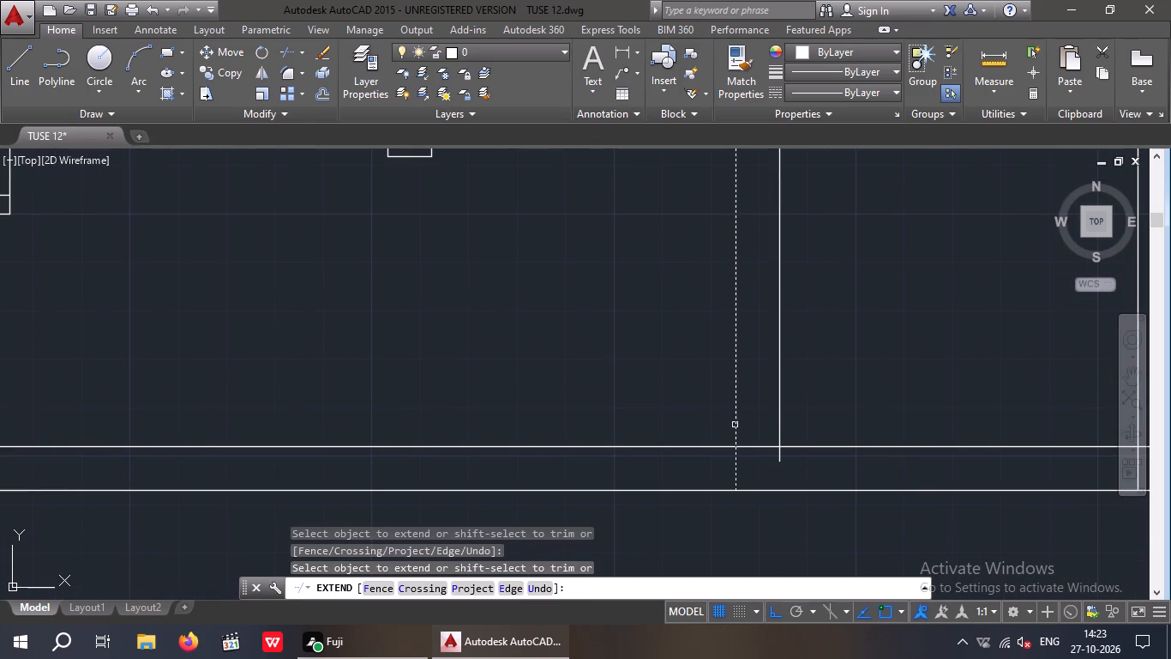
left_click(736, 426)
left_click(779, 425)
scroll(776, 388, "down", 3)
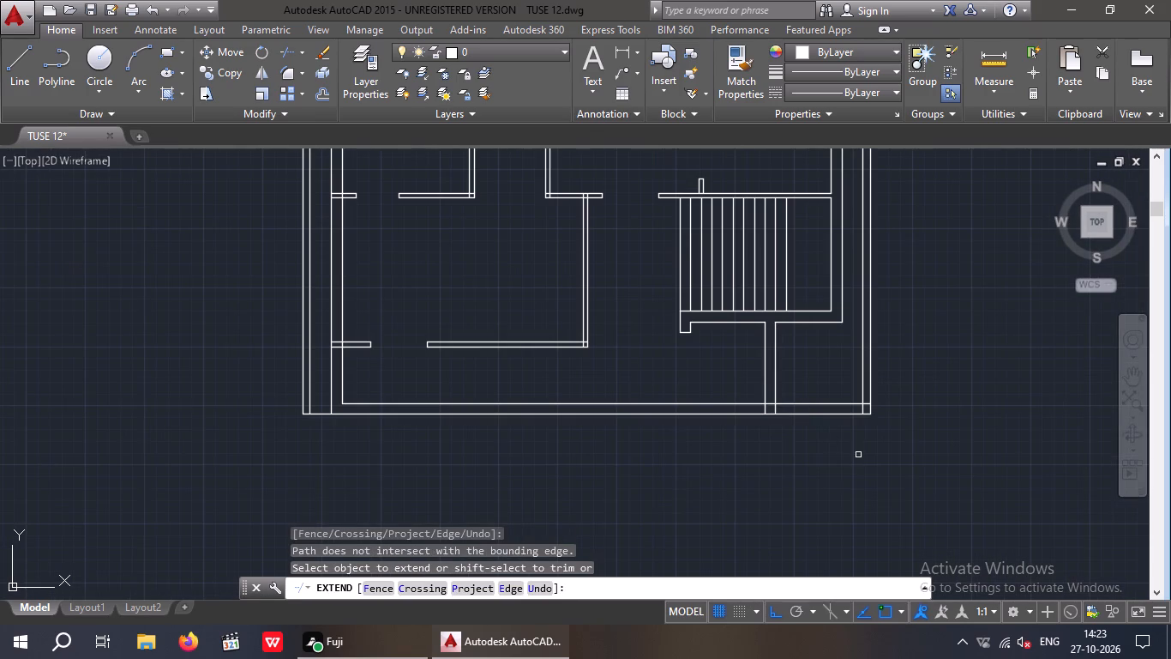
key("Escape")
key("Escape")
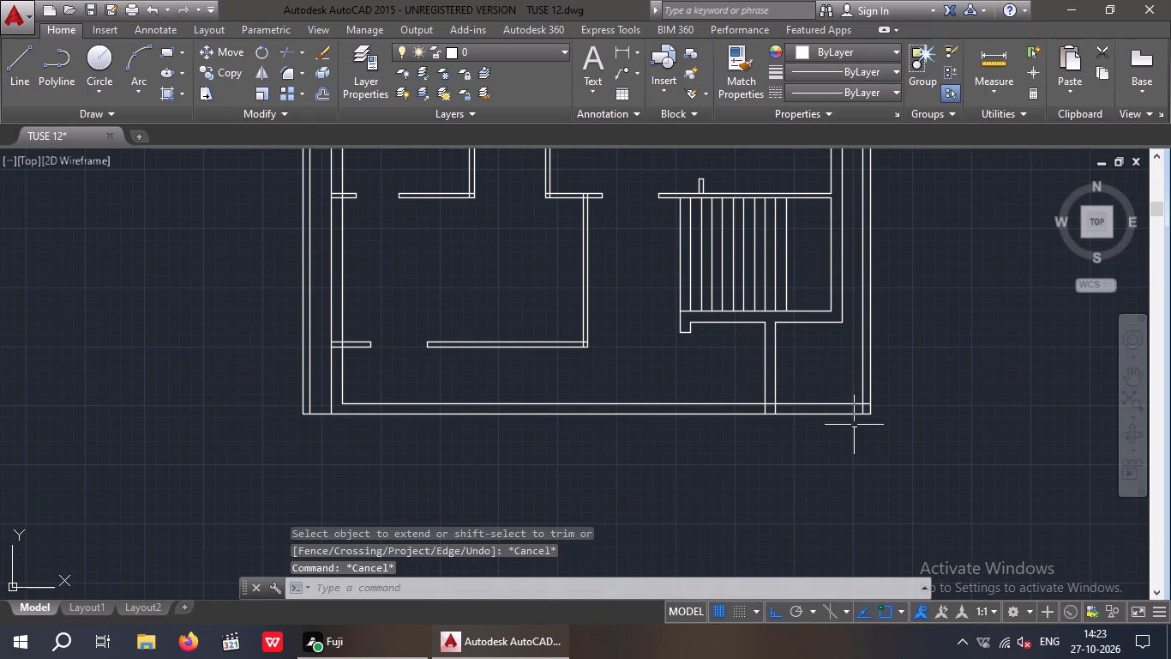
Trim both bottom lines between the wall below the stair and the right boundary's inner line.
scroll(815, 402, "up", 3)
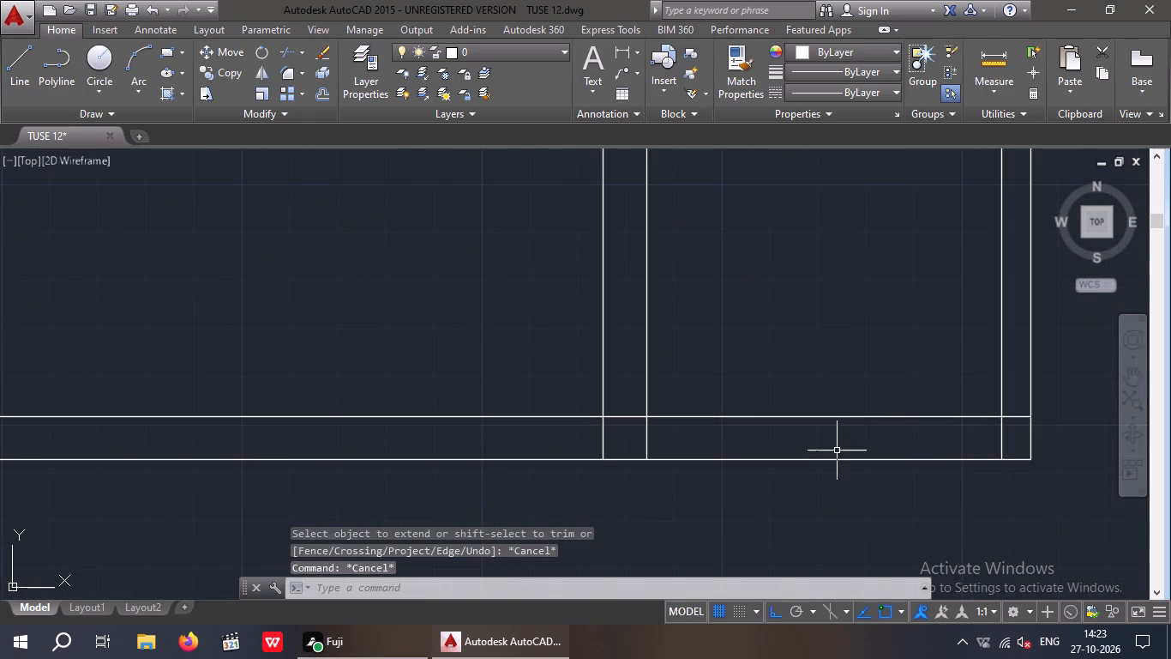
key("t")
type("R")
key("space")
key("space")
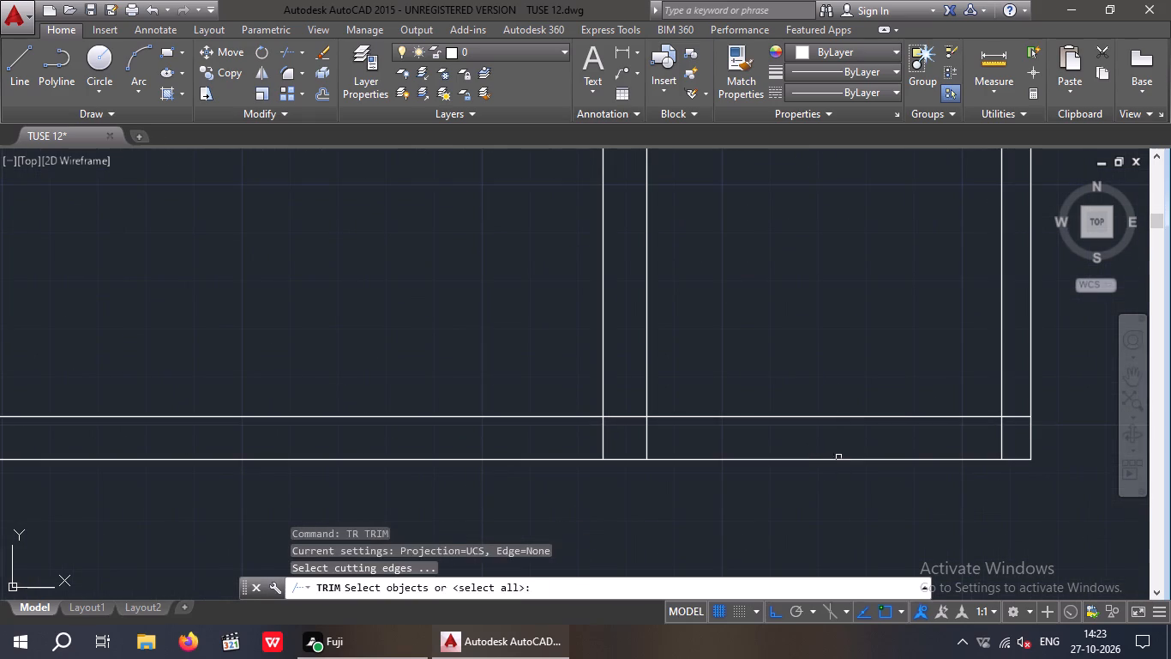
left_click_drag(922, 506, 873, 435)
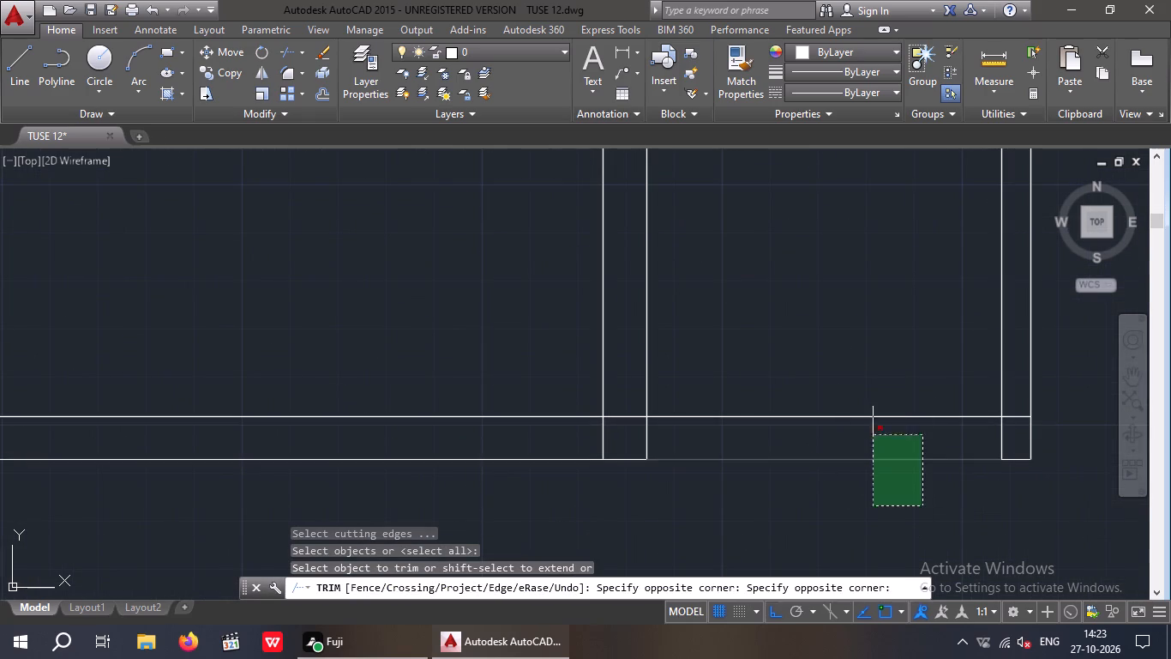
left_click(838, 347)
scroll(1010, 424, "up", 3)
key("Escape")
Erase the leftover piece of the offset bottom line between the two right boundary lines.
left_click_drag(1025, 440, 1023, 426)
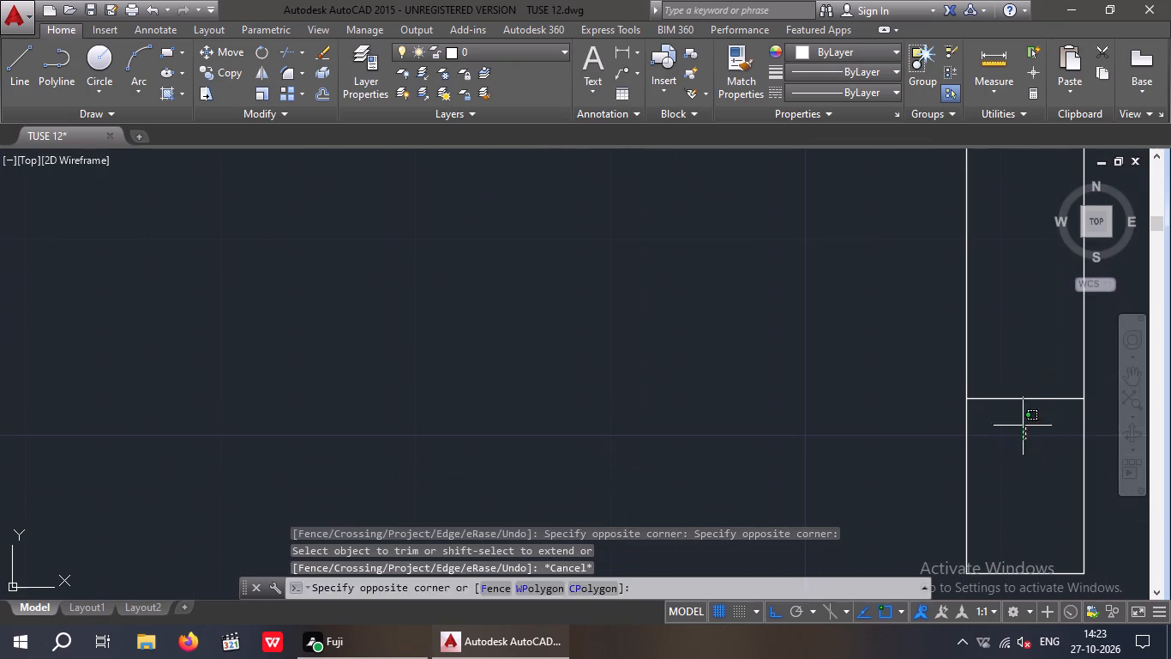
left_click_drag(1023, 426, 1018, 414)
left_click(1000, 370)
key("Delete")
scroll(957, 444, "down", 5)
middle_click_drag(932, 455, 906, 452)
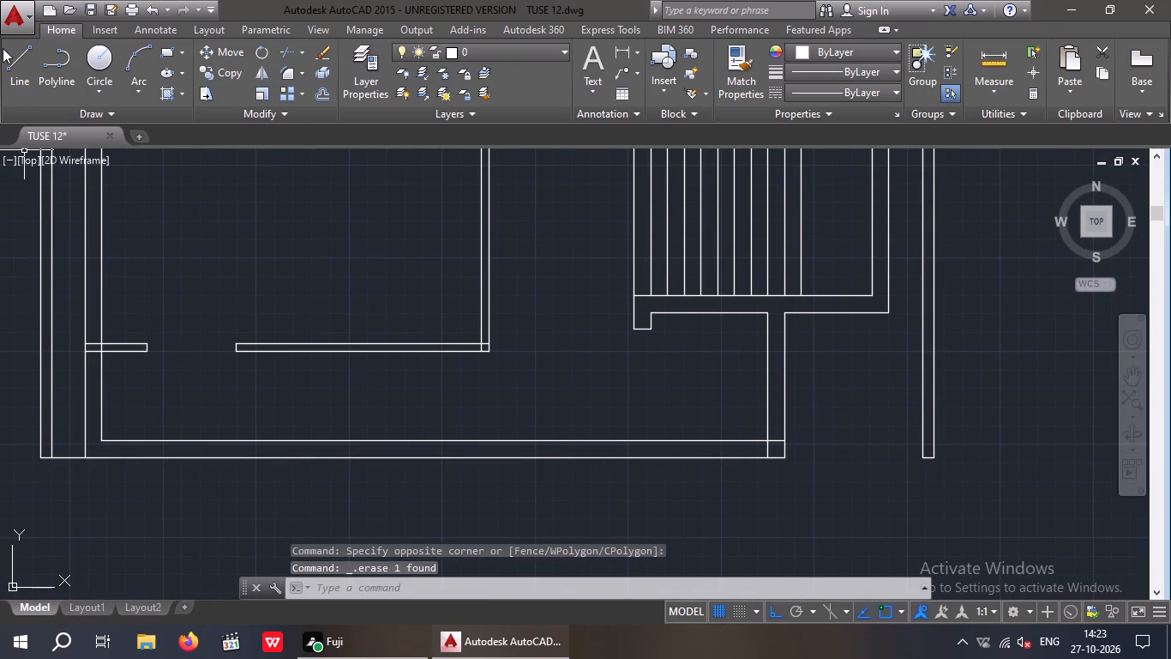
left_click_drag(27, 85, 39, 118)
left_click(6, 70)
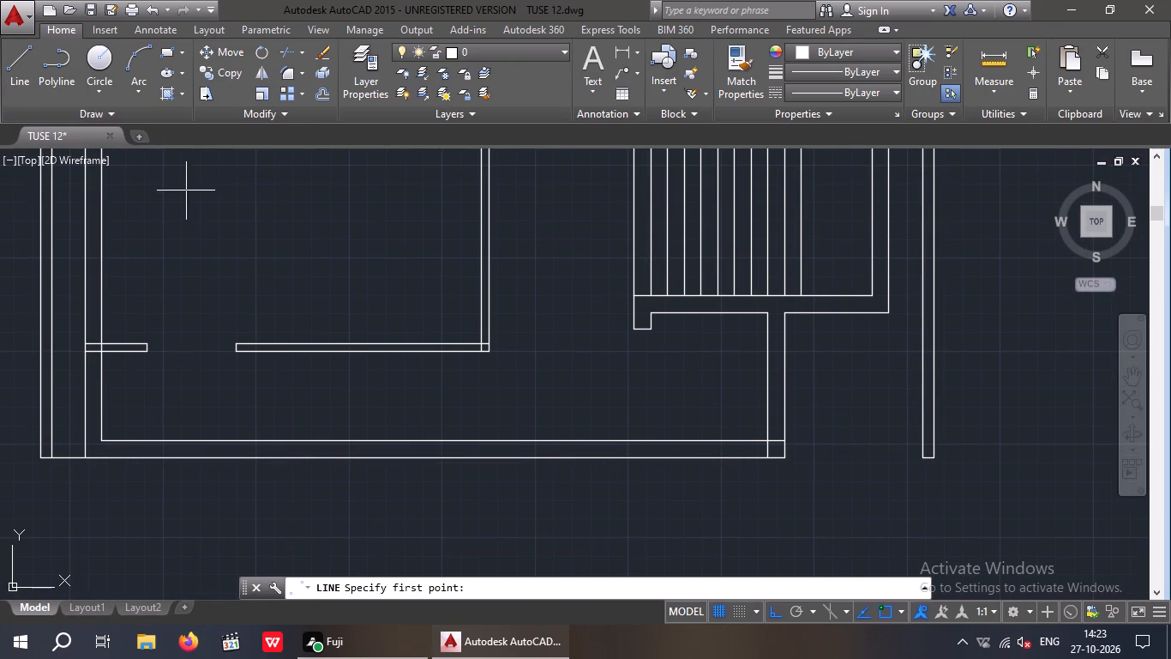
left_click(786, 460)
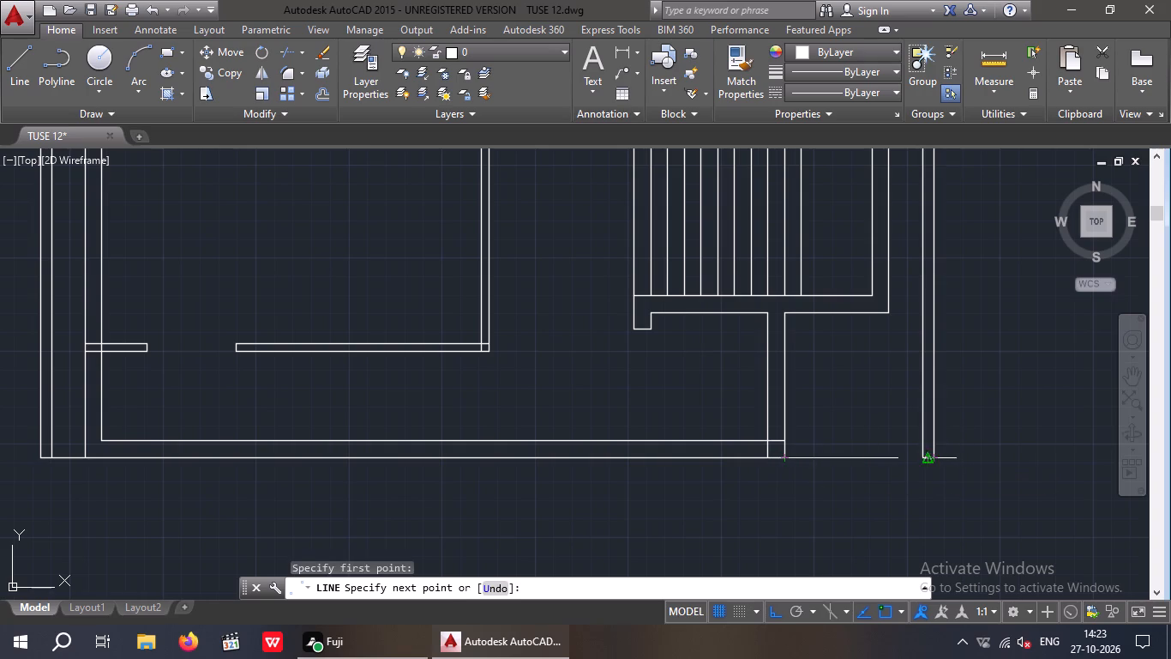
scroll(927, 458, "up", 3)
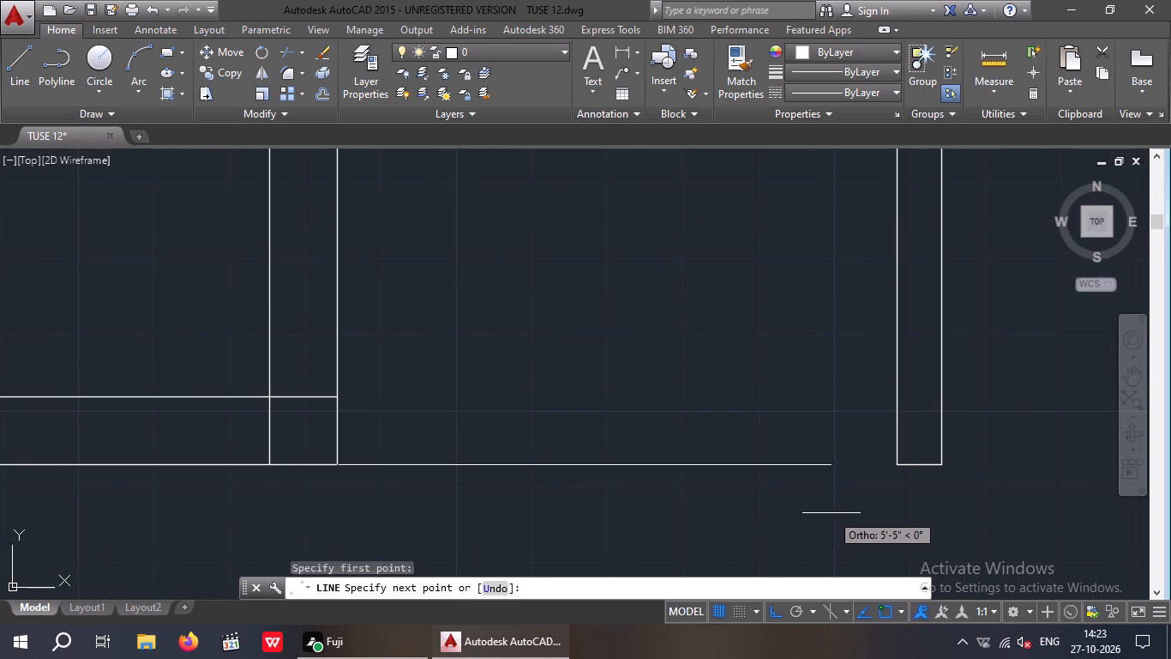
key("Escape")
Erase the short line closing the bottom end of the two right boundary lines.
left_click_drag(927, 486, 923, 477)
left_click(917, 451)
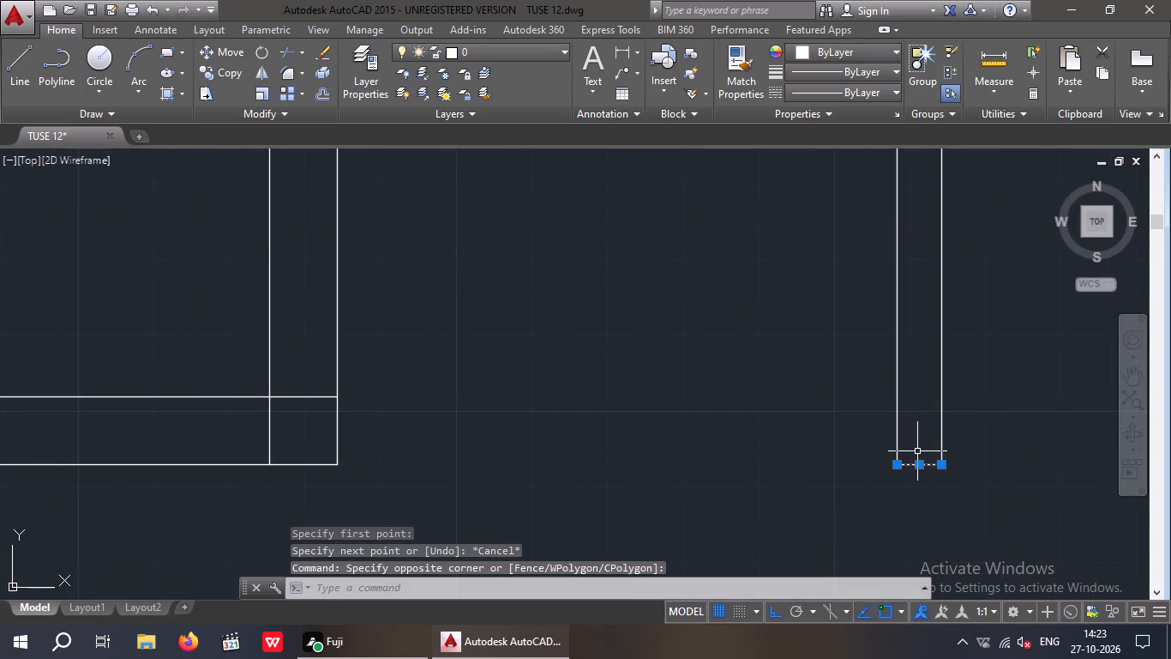
key("Delete")
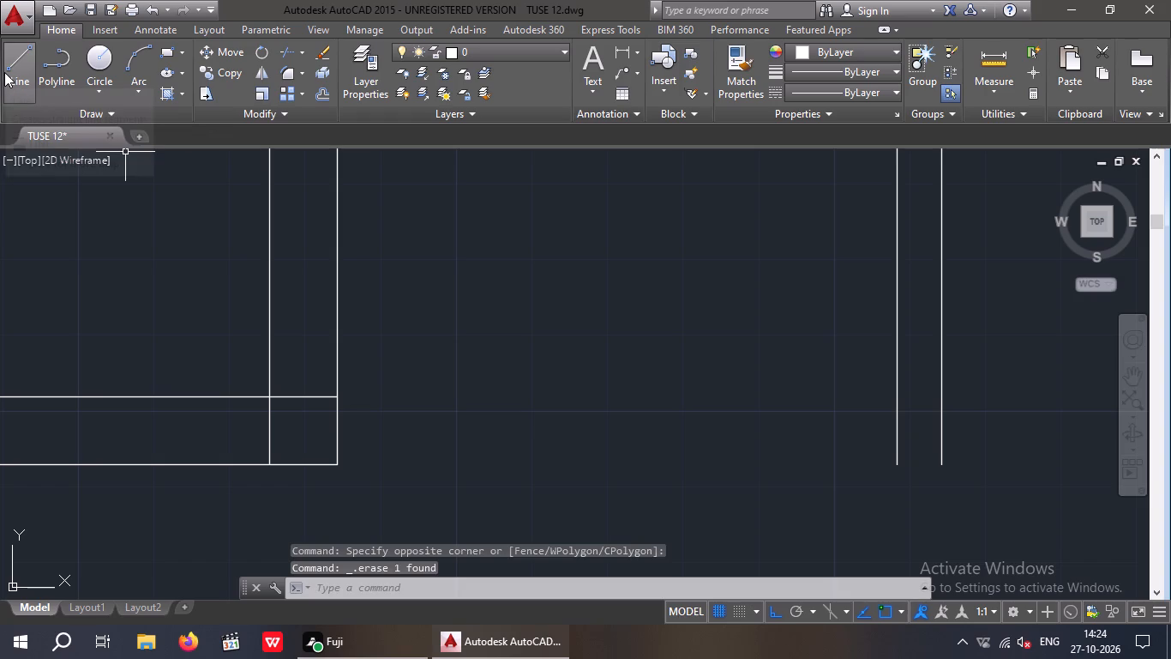
Draw a horizontal line from the bottom corner of the wall below the stair to the outer boundary's bottom-right corner.
left_click(4, 72)
left_click_drag(339, 463, 352, 465)
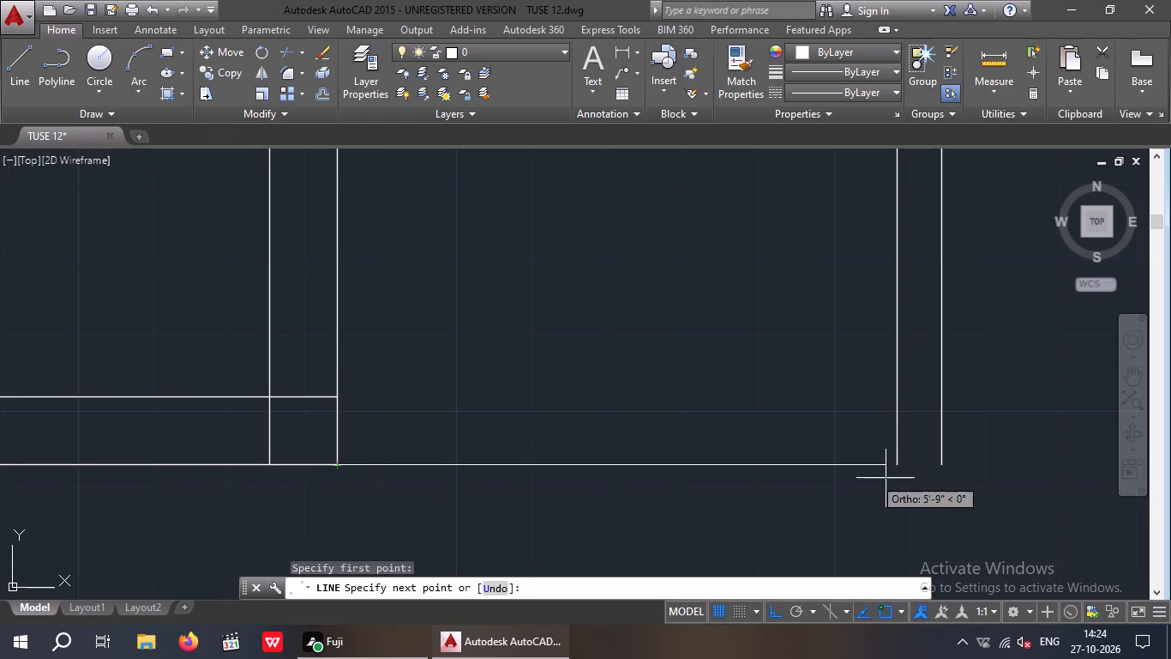
left_click(946, 465)
key("Escape")
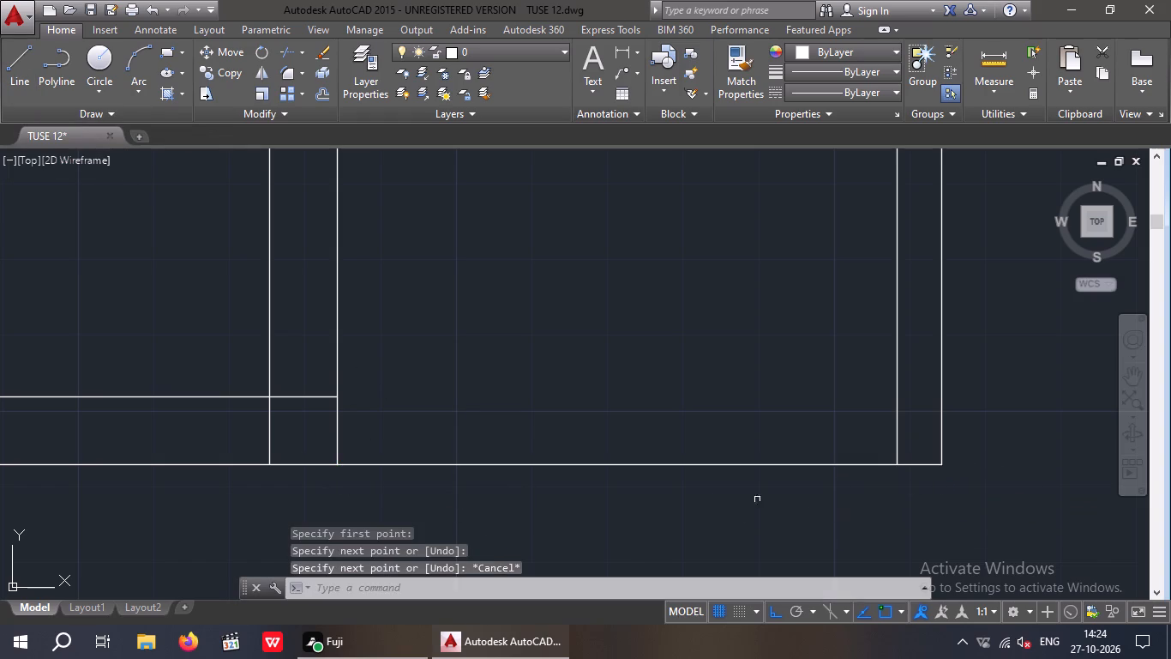
Review the whole floor plan and the neighbouring plan copy, checking the rebuilt bottom wall.
scroll(741, 364, "down", 3)
middle_click_drag(754, 399, 760, 451)
scroll(760, 414, "down", 2)
middle_click_drag(776, 435, 804, 486)
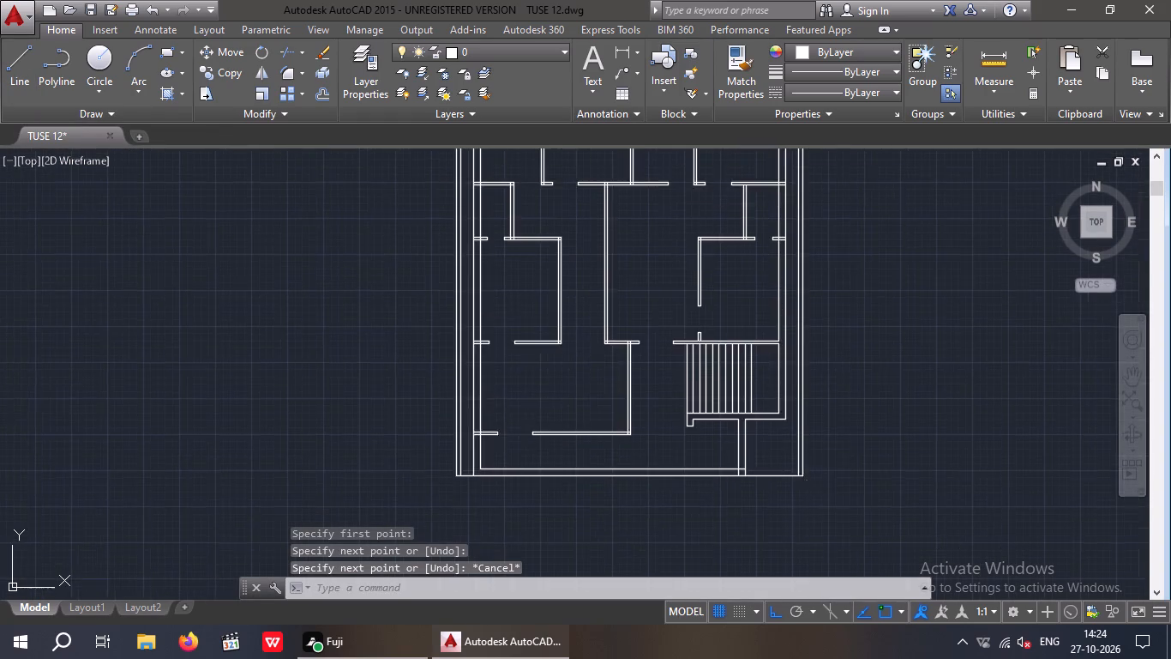
scroll(821, 450, "down", 2)
middle_click_drag(804, 463, 245, 446)
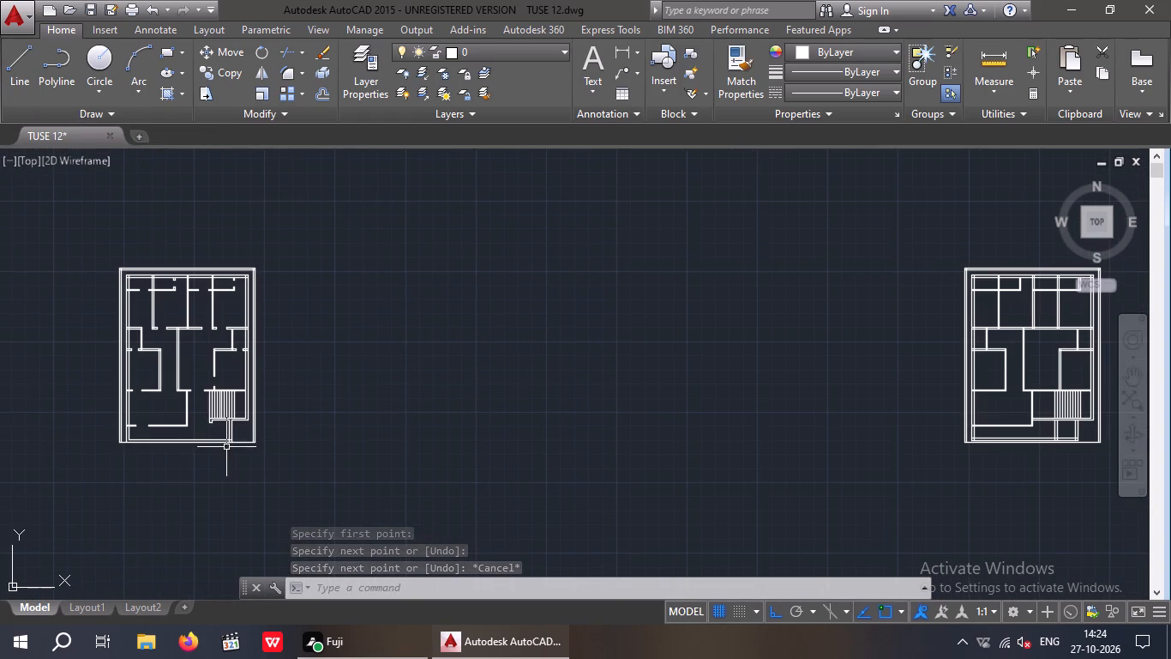
middle_click_drag(246, 453, 503, 474)
scroll(452, 463, "up", 3)
middle_click_drag(435, 475, 518, 487)
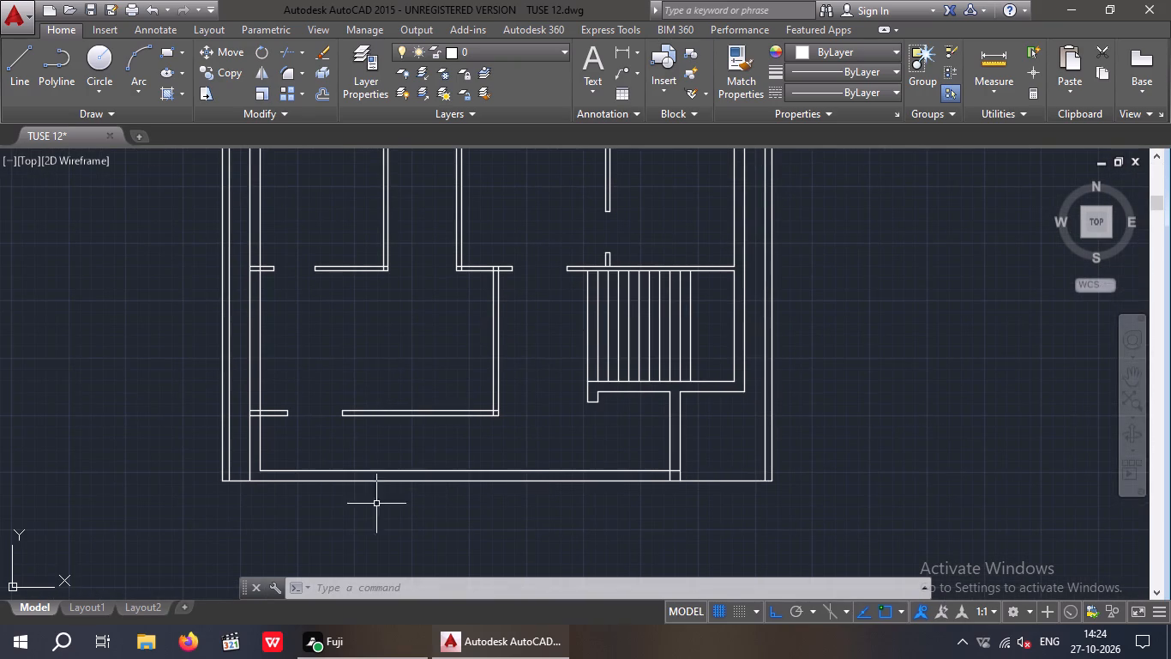
Extend the bottom wall's inner line leftward across the left boundary lines to the outermost one.
scroll(253, 448, "up", 1)
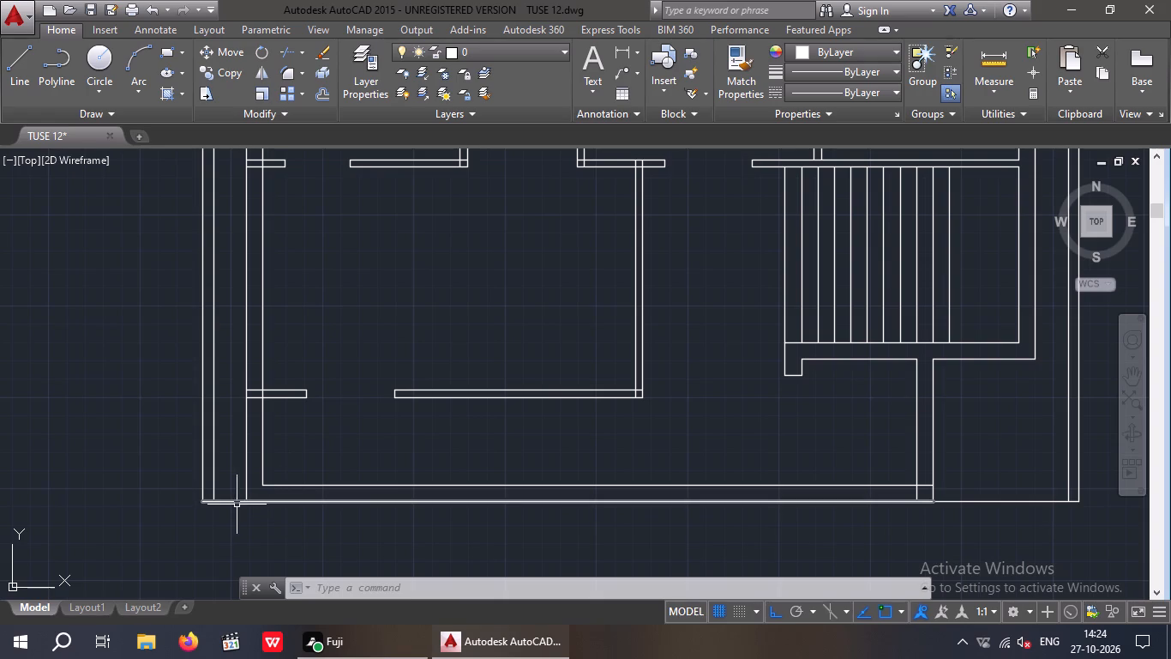
key("e")
key("x")
key("space")
key("space")
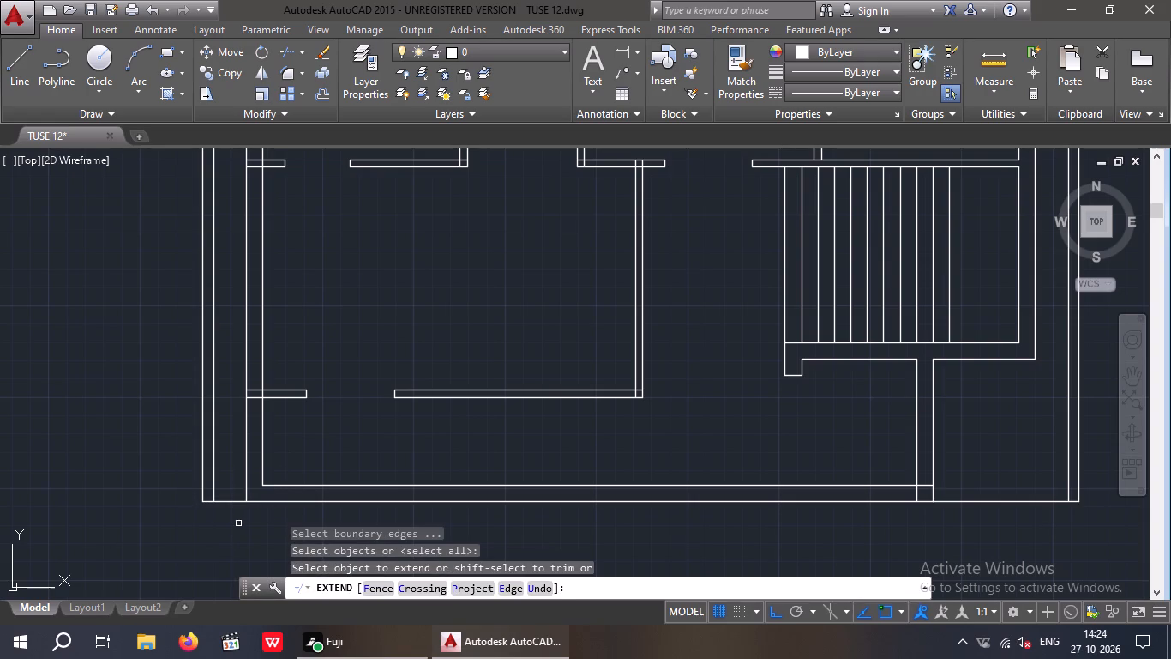
left_click(285, 486)
left_click(272, 487)
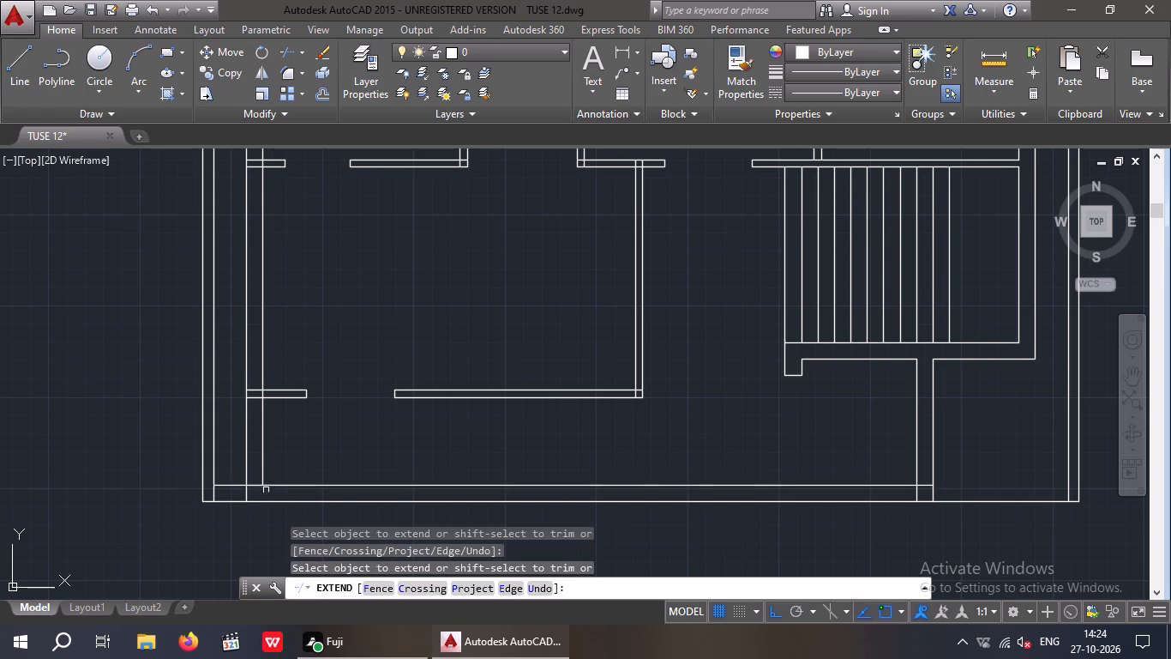
left_click(226, 486)
key("Escape")
key("Escape")
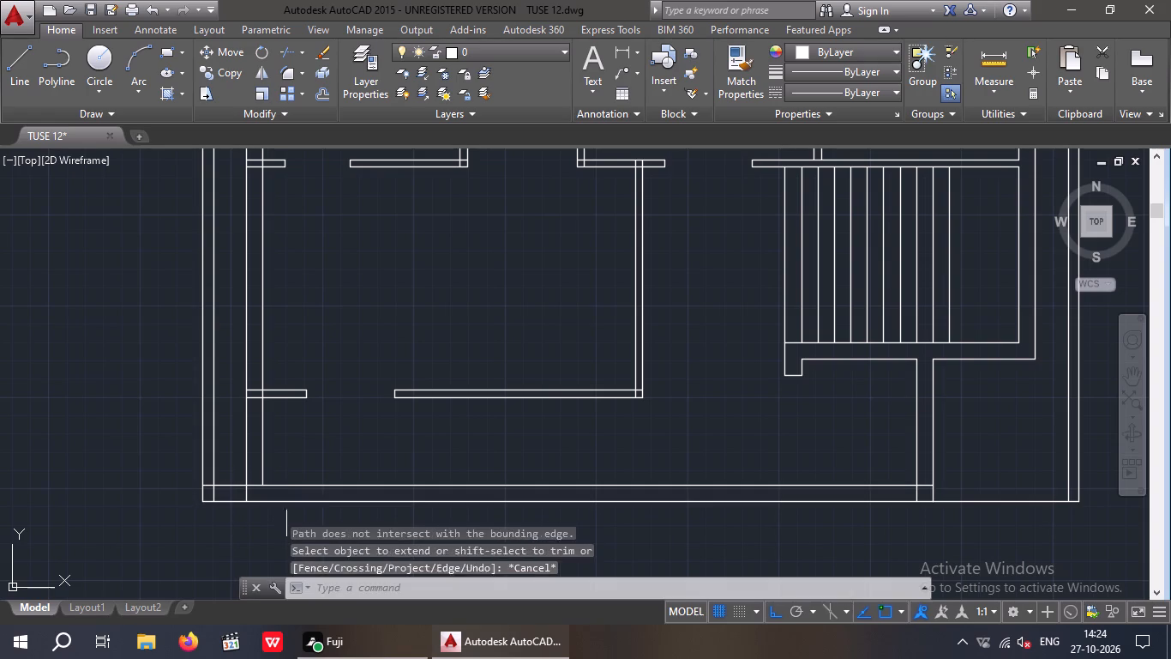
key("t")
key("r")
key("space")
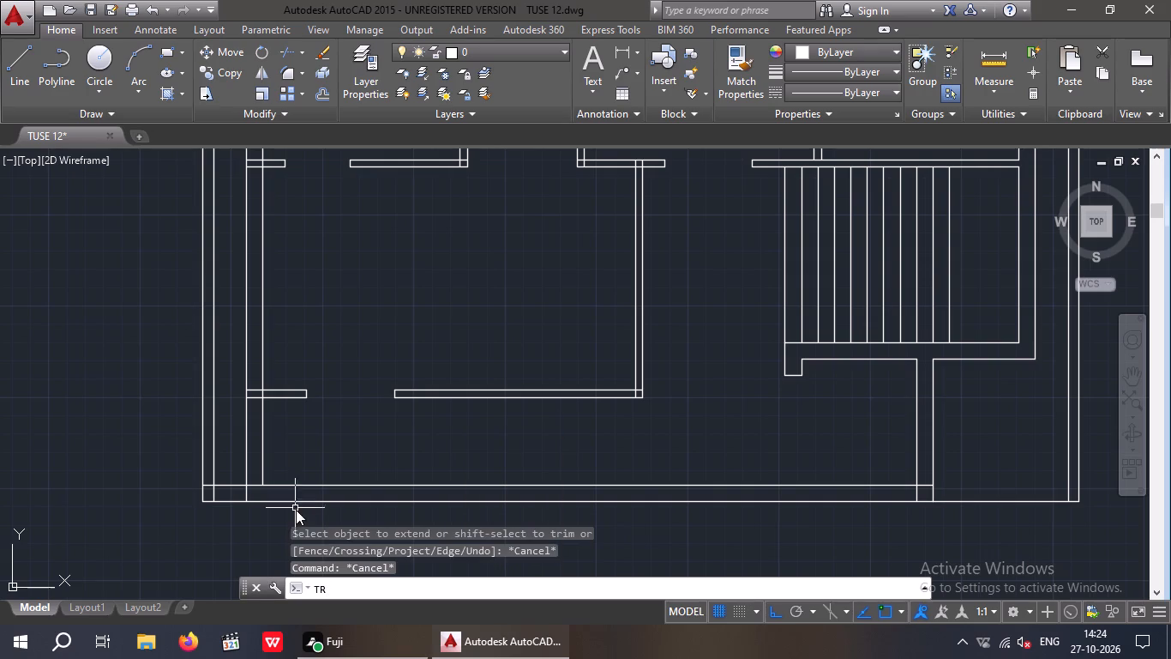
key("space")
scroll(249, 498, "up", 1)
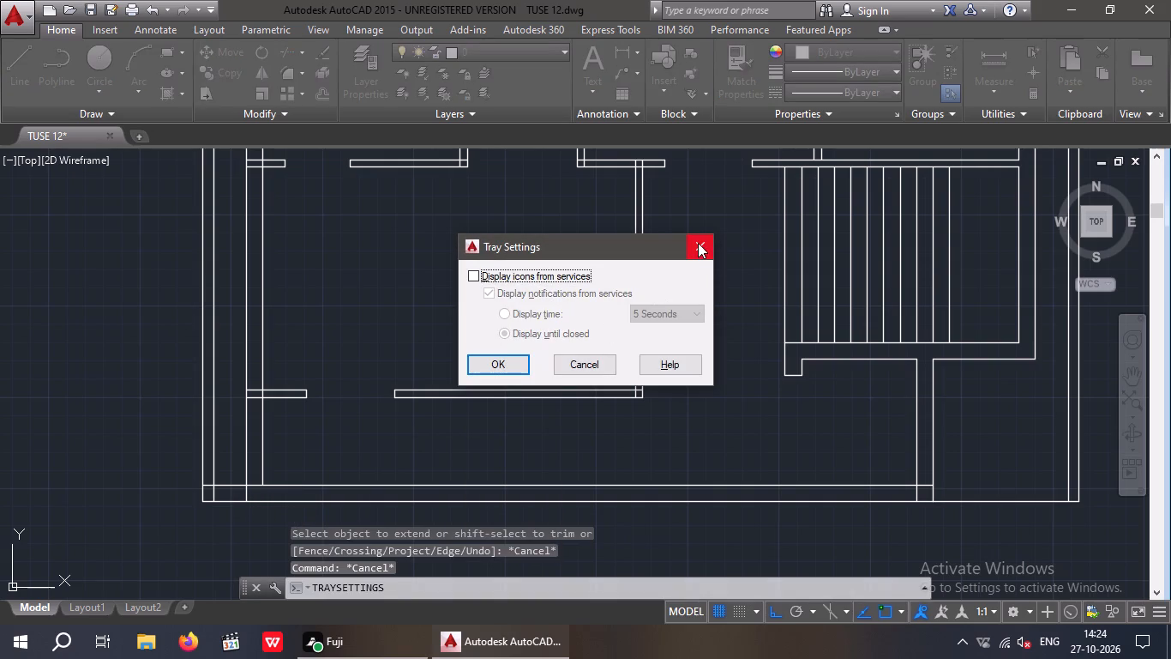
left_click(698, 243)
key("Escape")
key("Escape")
Trim the vertical lines crossing the bottom wall at the left and the inner line's stub between the left boundary lines.
key("t")
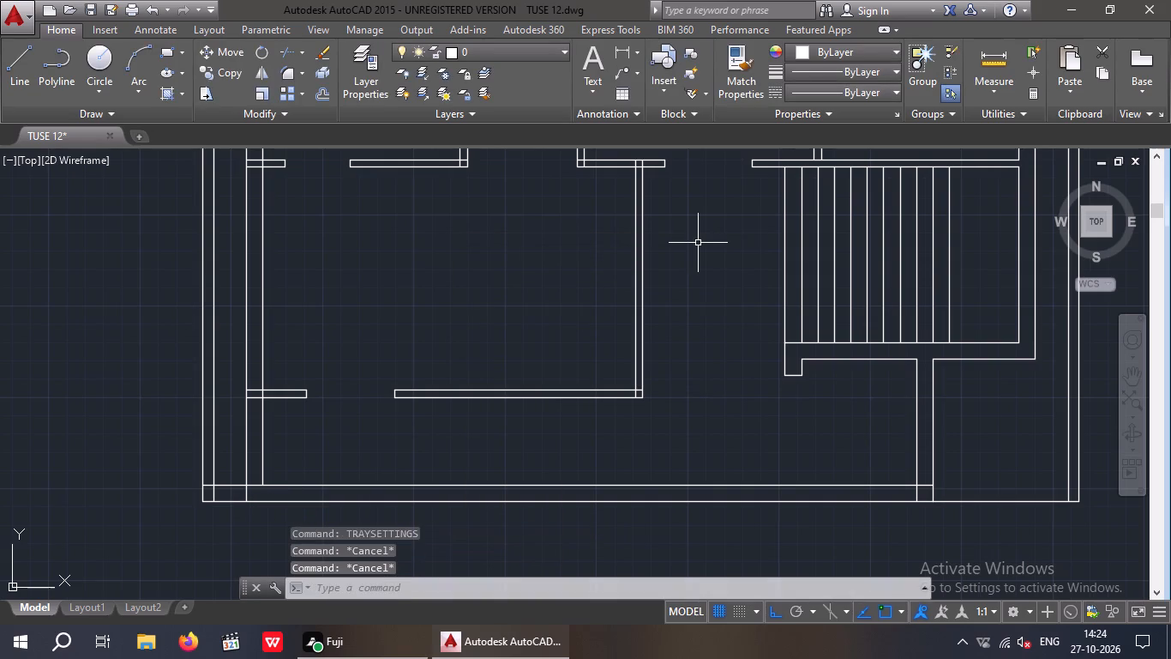
type("R")
key("space")
key("space")
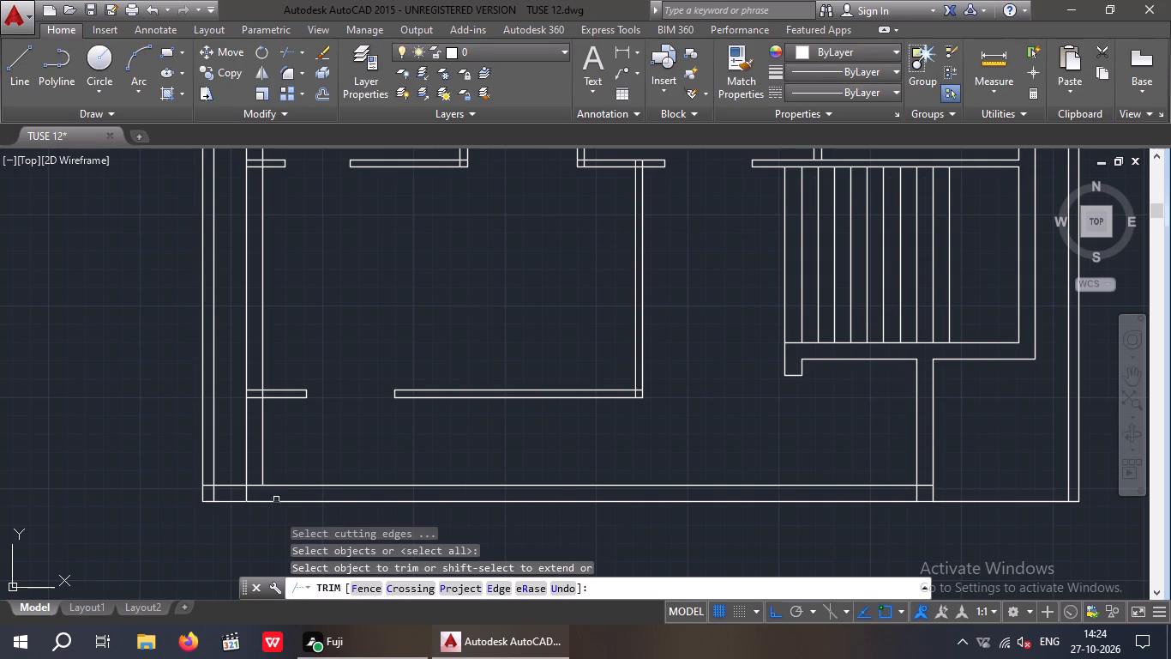
scroll(239, 511, "up", 4)
left_click_drag(311, 405, 231, 425)
left_click(225, 425)
middle_click_drag(267, 425, 434, 438)
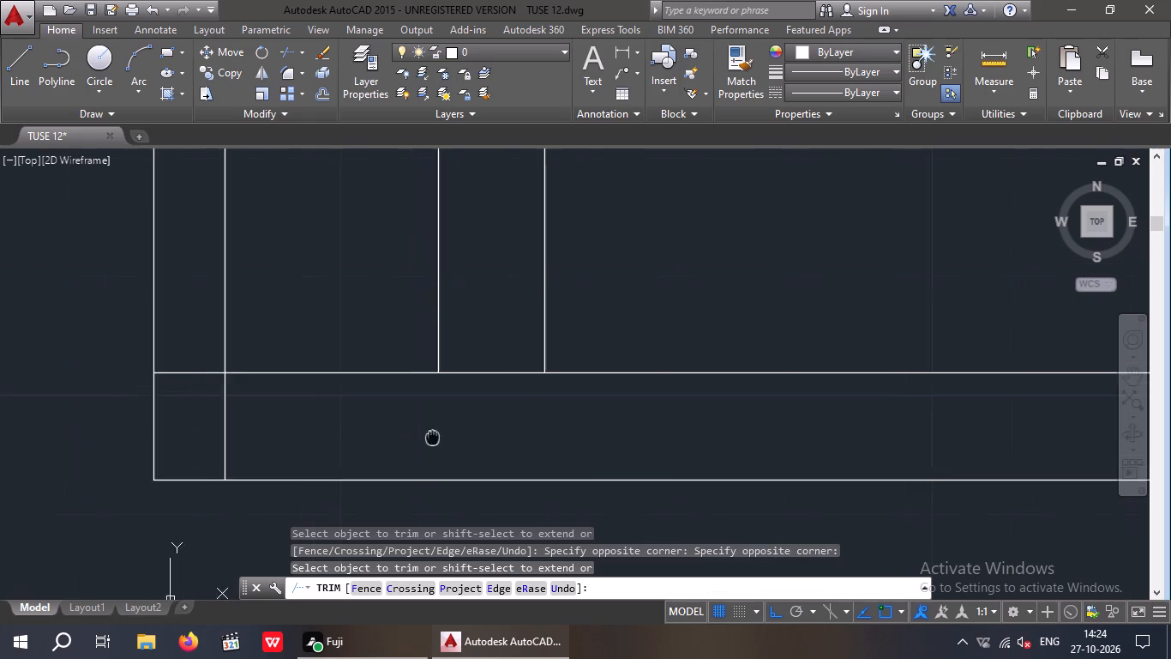
middle_click_drag(434, 438, 435, 438)
scroll(421, 431, "down", 2)
left_click_drag(387, 425, 352, 432)
left_click(342, 432)
left_click(339, 423)
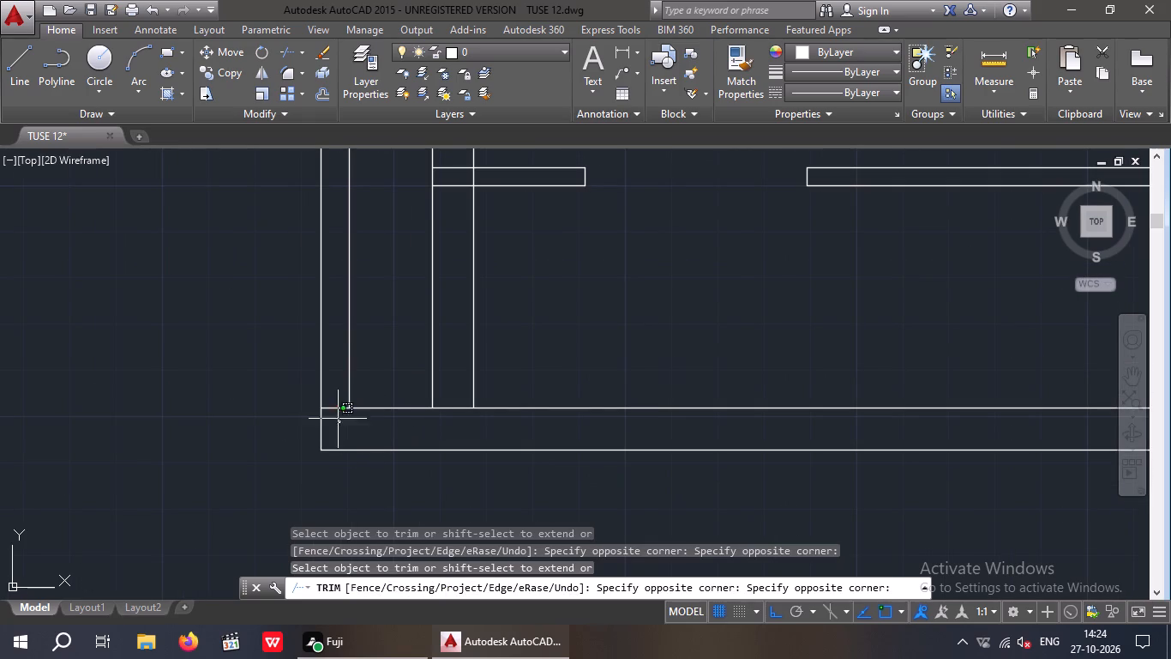
left_click(337, 399)
Trim away both lines of the left exterior wall between the lowest partition and the bottom wall.
left_click_drag(501, 304, 419, 348)
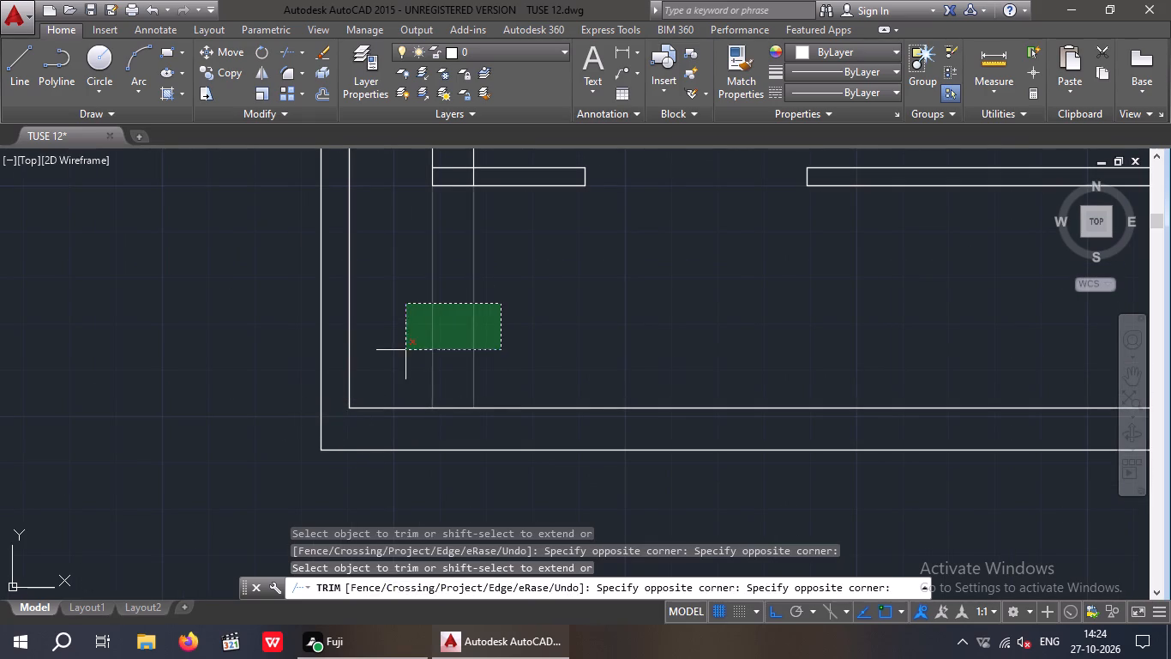
left_click(405, 350)
Trim the crossing line pieces where the bottom wall's inner line meets the wall below the stair, leaving a clean inner corner.
middle_click_drag(455, 360, 384, 453)
scroll(435, 414, "down", 2)
middle_click_drag(505, 417, 456, 414)
scroll(446, 412, "down", 1)
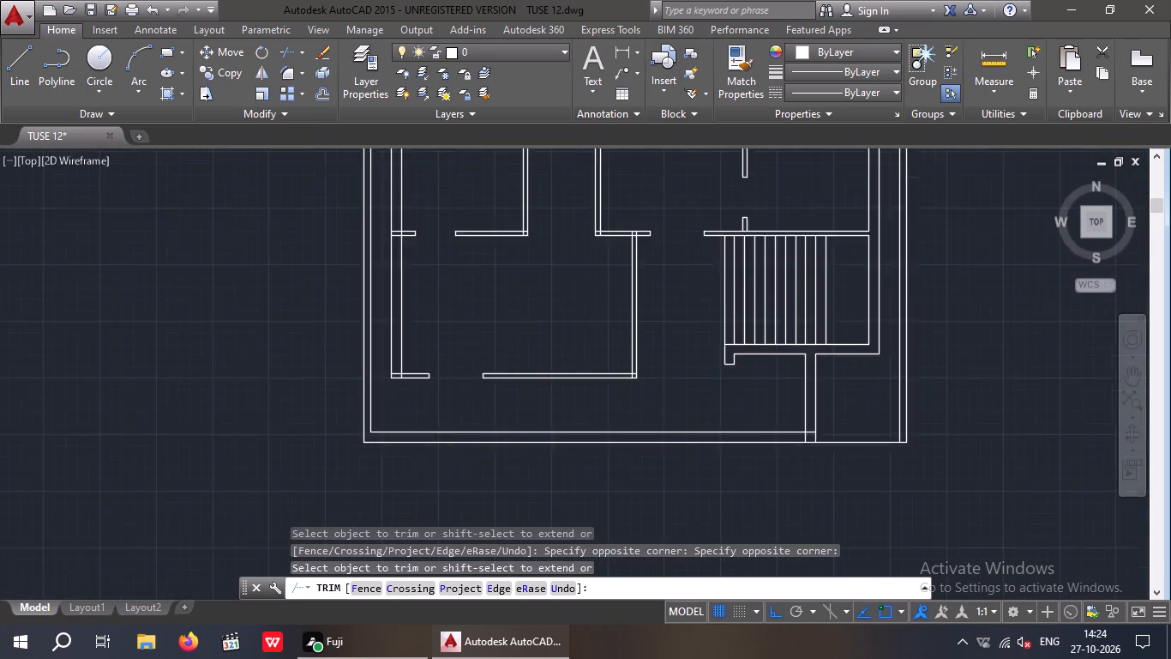
scroll(447, 414, "down", 1)
scroll(680, 424, "up", 4)
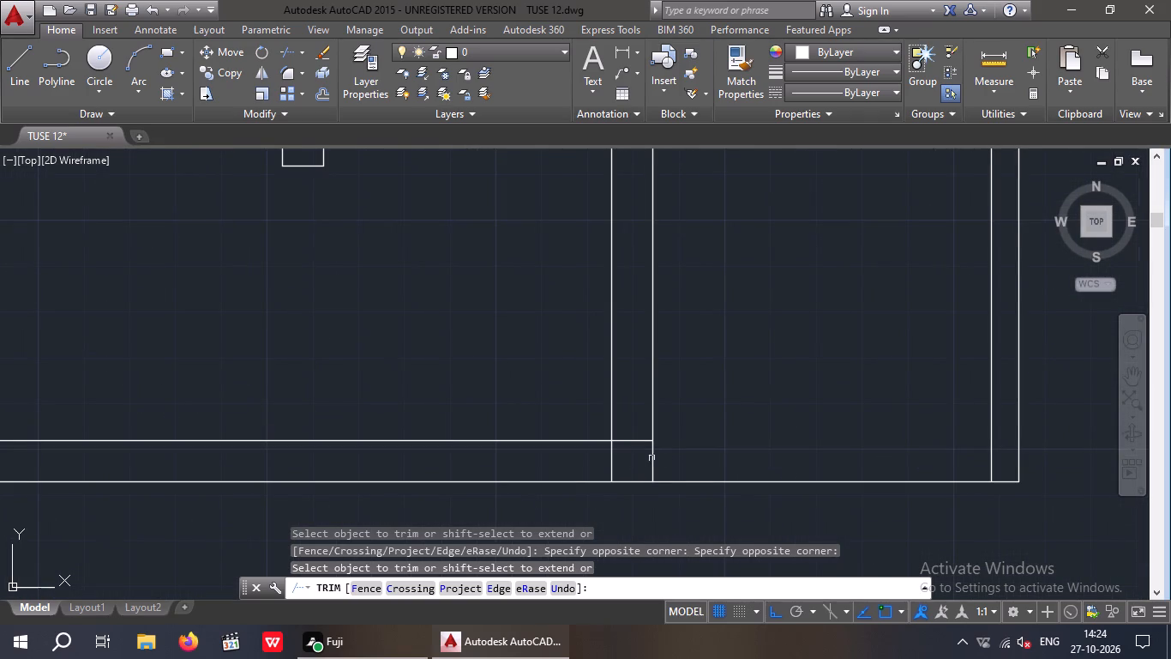
left_click_drag(634, 456, 602, 463)
left_click(581, 468)
left_click_drag(635, 453, 635, 436)
left_click(639, 401)
scroll(642, 442, "down", 2)
key("Escape")
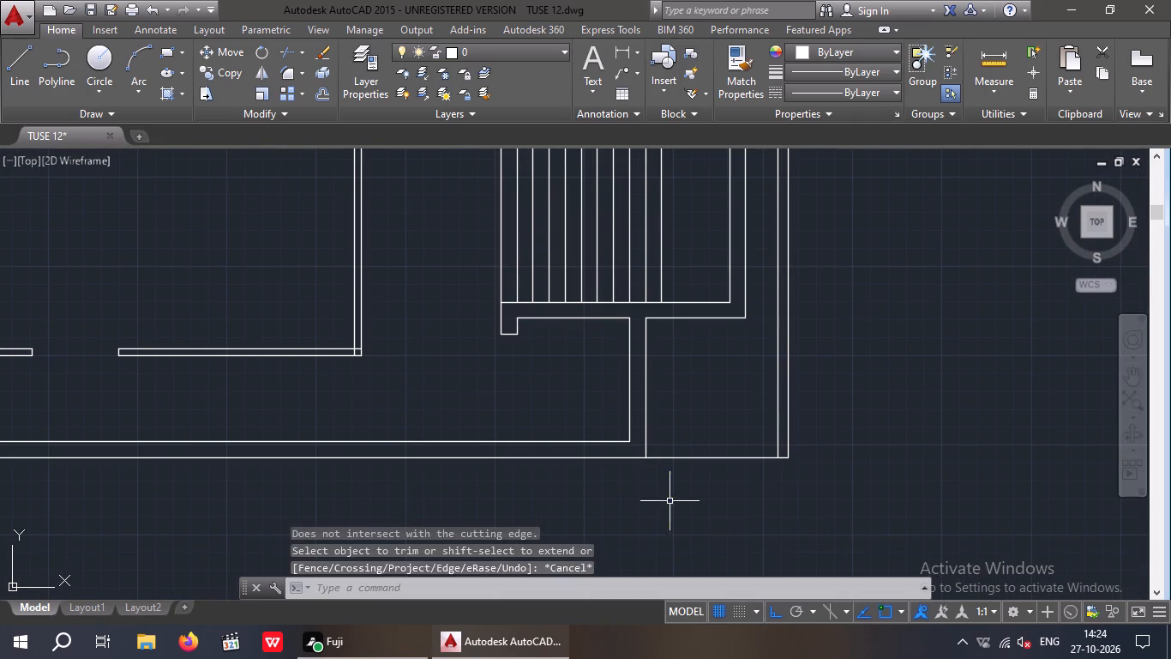
Offset the bottom wall's inner line 9" upward, into the room below the stair.
key("Escape")
key("o")
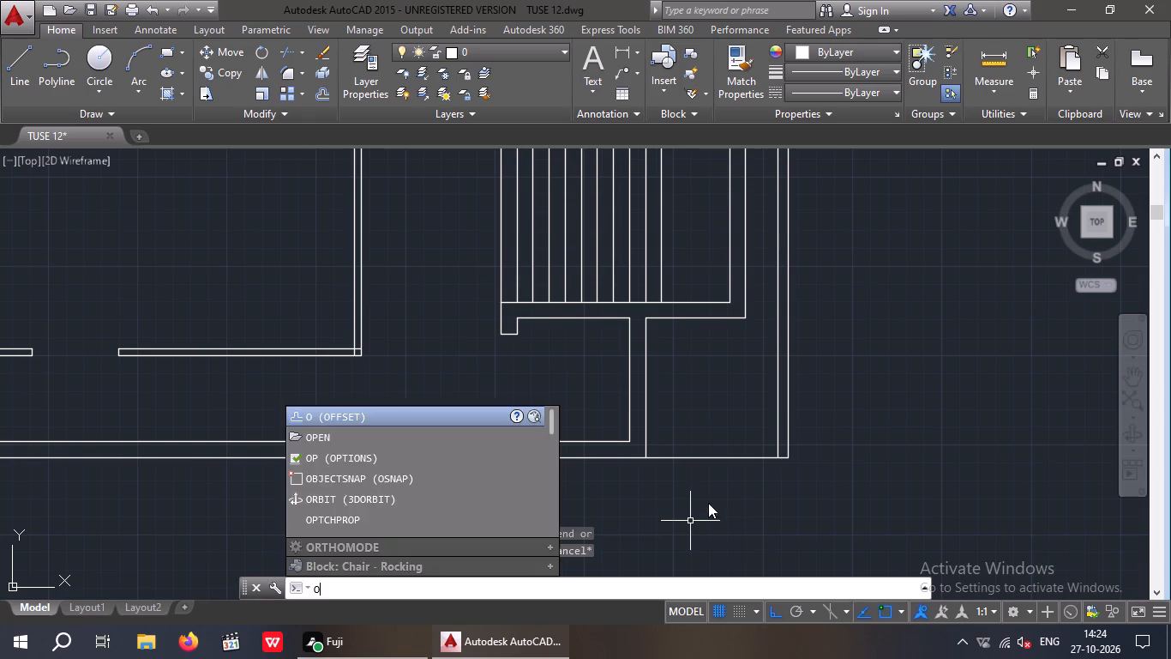
key("Escape")
key("Escape")
key("o")
key("Return")
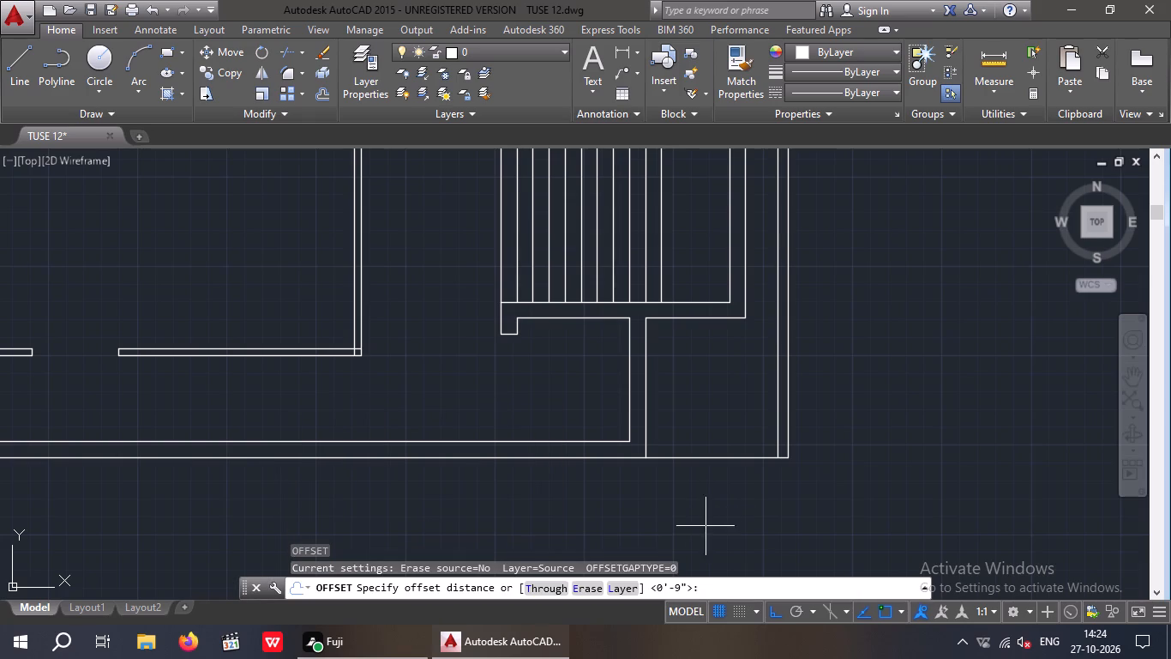
key("9")
key("shift+quotedbl")
key("Return")
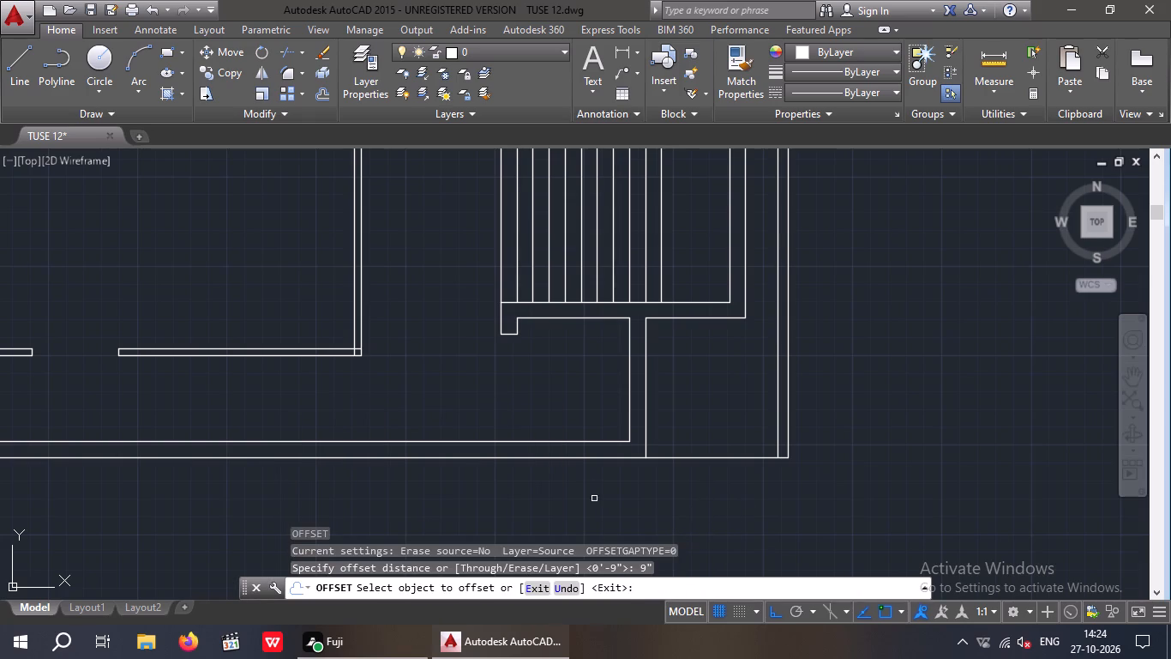
left_click(577, 442)
left_click(568, 406)
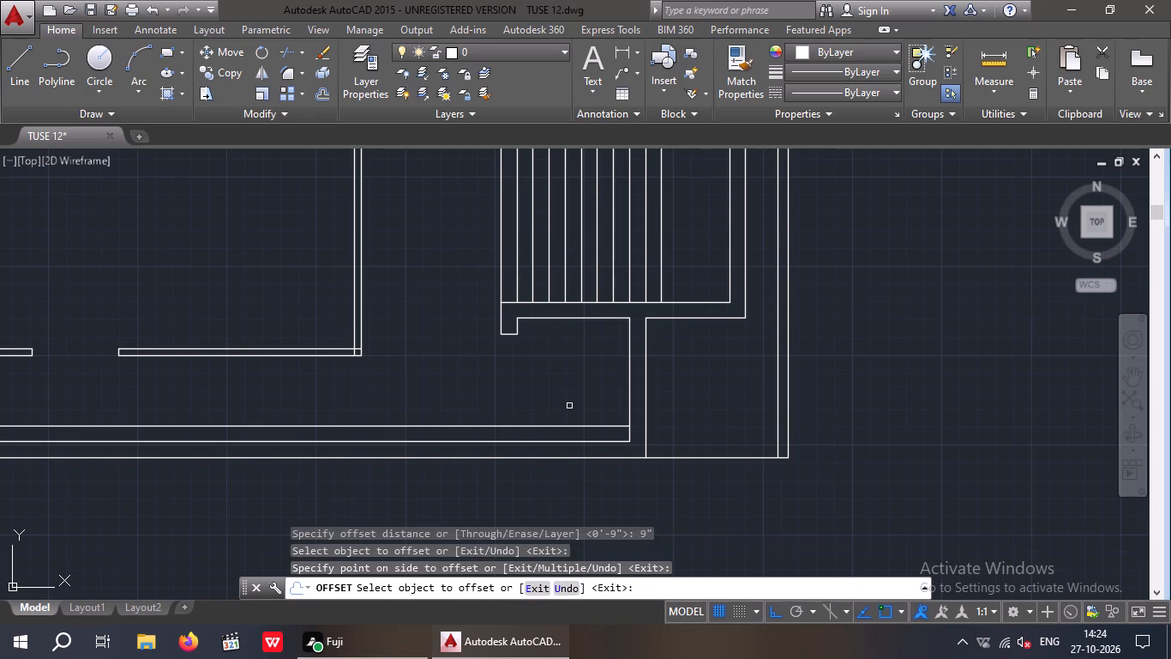
key("Escape")
key("Escape")
Extend both lines of the short wall stub below the stair down to the bottom wall's inner line.
key("e")
key("x")
key("space")
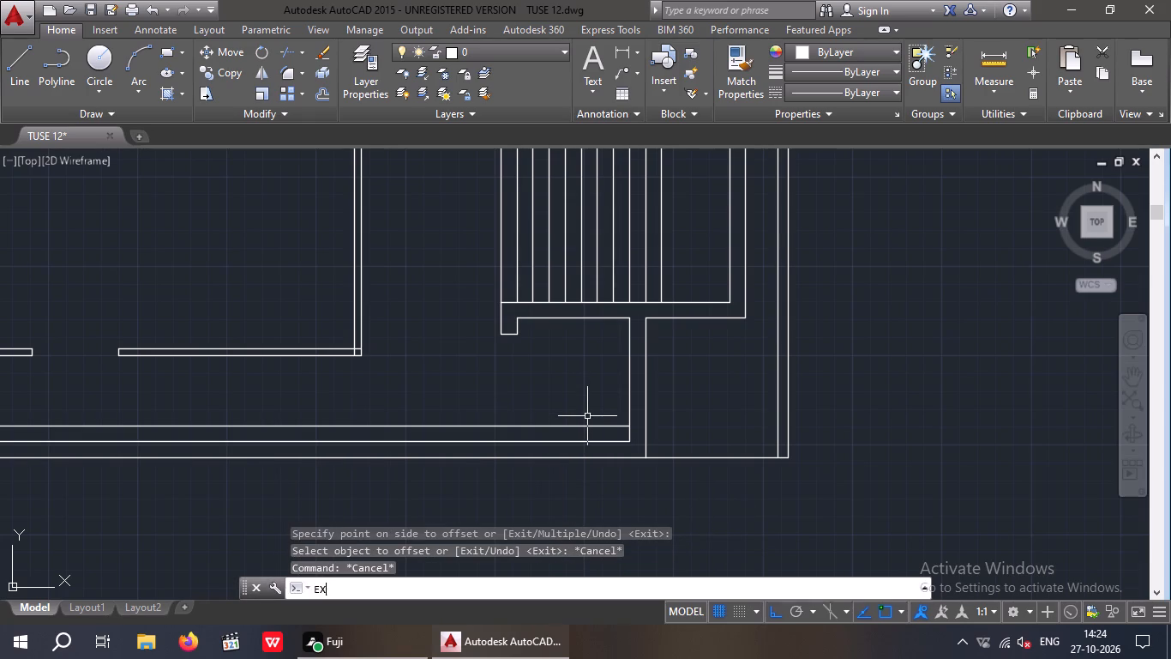
key("space")
left_click(519, 327)
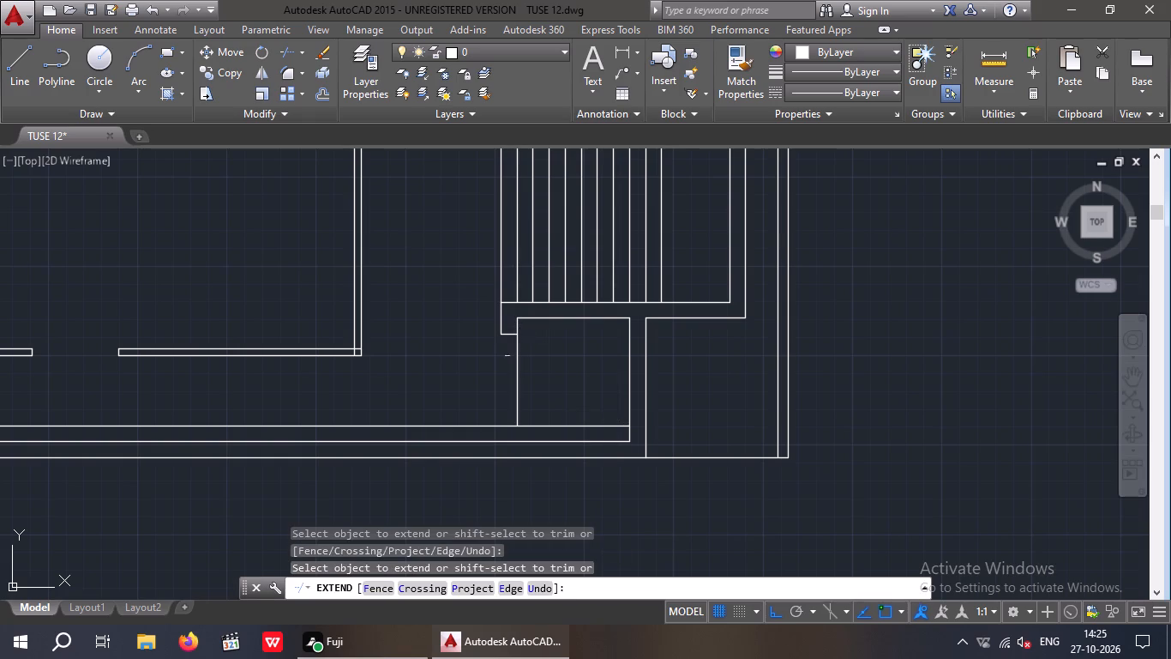
left_click(499, 327)
left_click(501, 404)
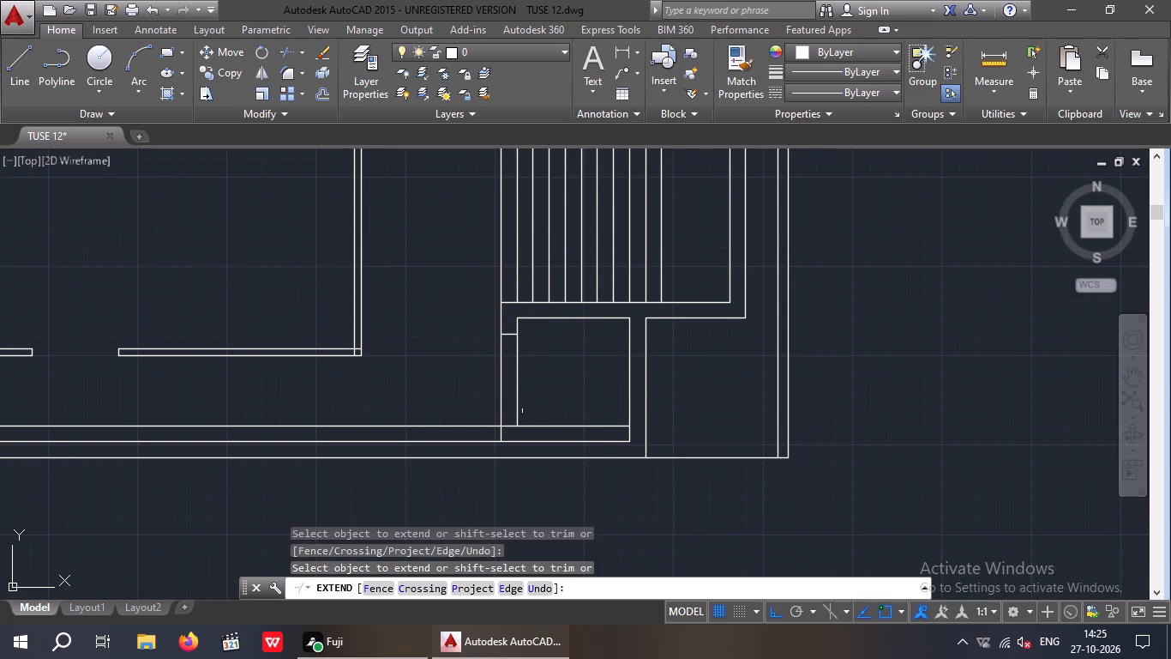
left_click(515, 411)
key("Escape")
key("Escape")
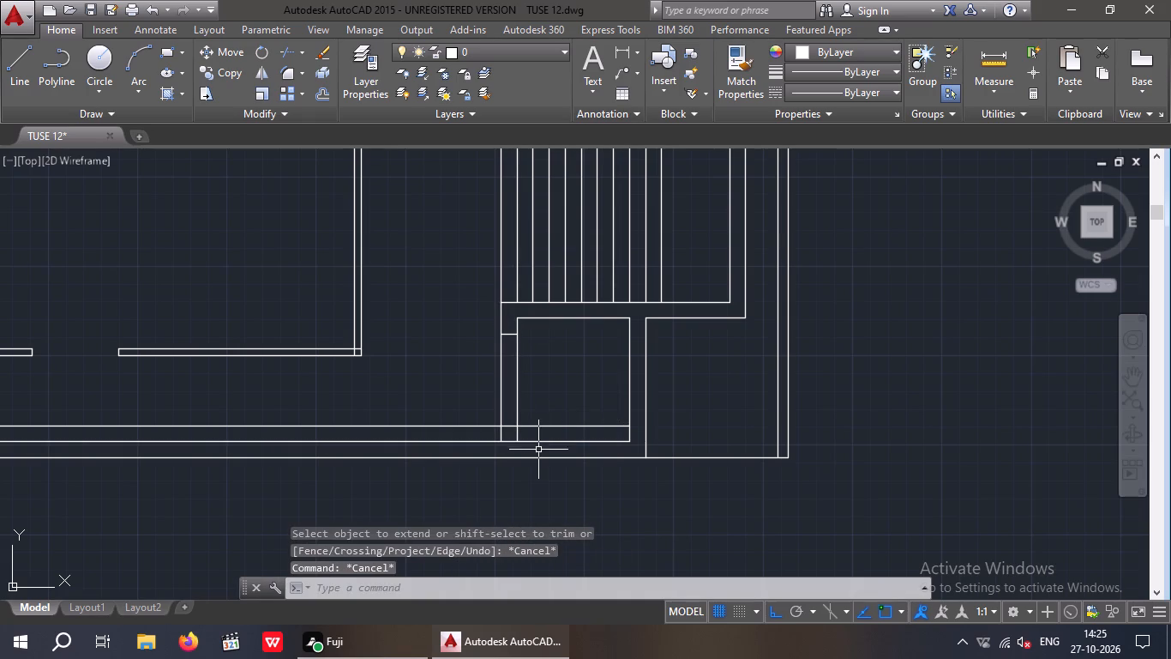
Trim the 9" offset line on both sides of the extended stub lines and the bottom wall's inner line between them.
key("t")
key("r")
key("space")
key("space")
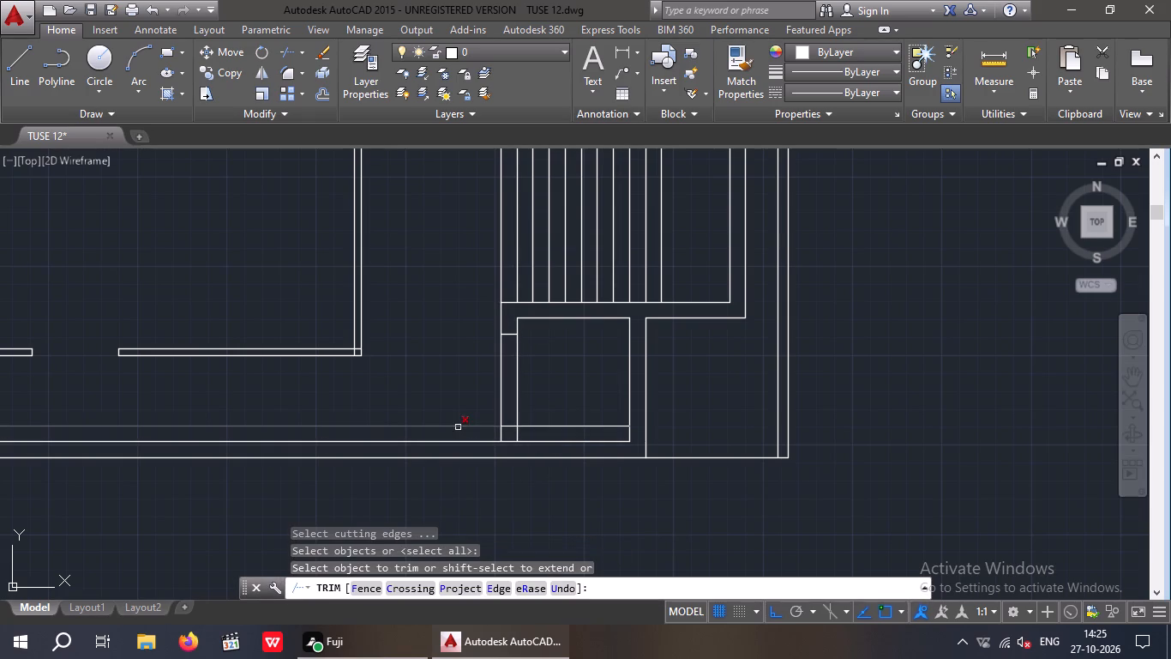
left_click(458, 426)
left_click(552, 425)
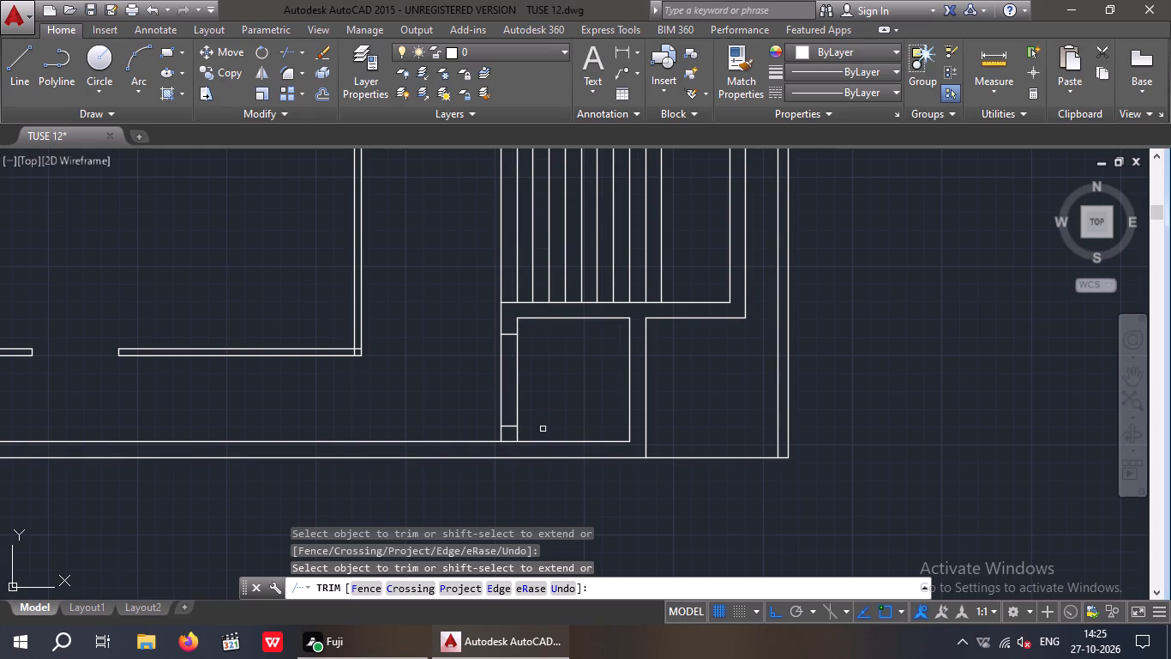
scroll(511, 432, "up", 2)
left_click(501, 463)
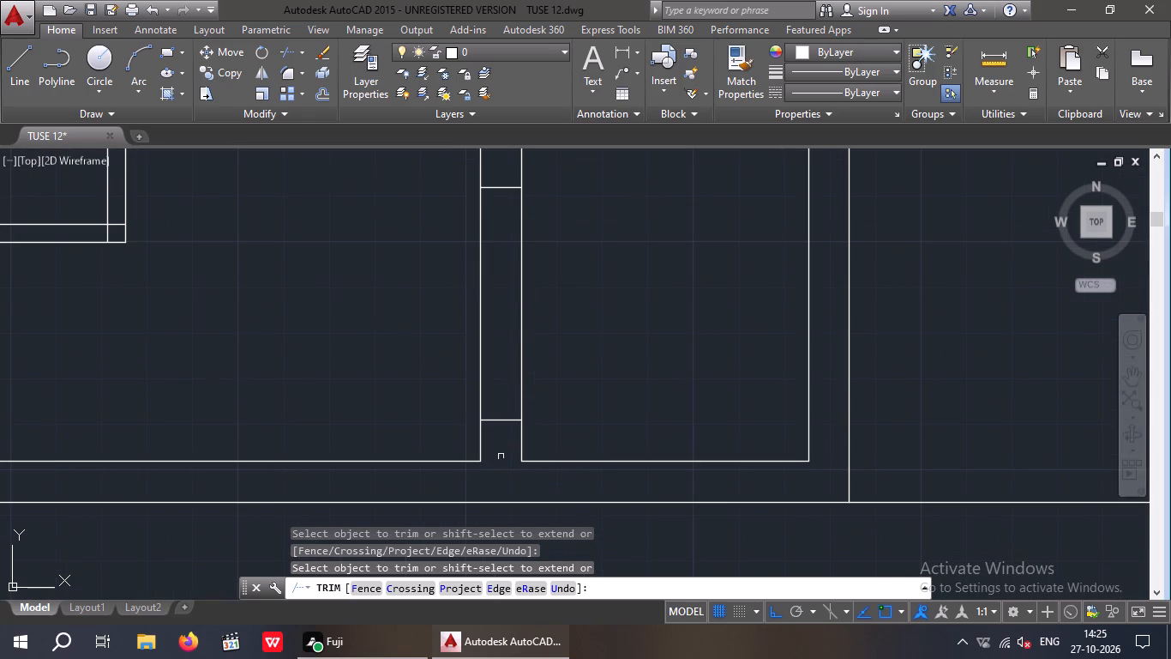
Trim the extended stub lines between the two caps to open a gap in the wall, leaving a 9" stub at the bottom wall.
left_click_drag(558, 318, 505, 335)
left_click(411, 345)
middle_click_drag(447, 351, 482, 395)
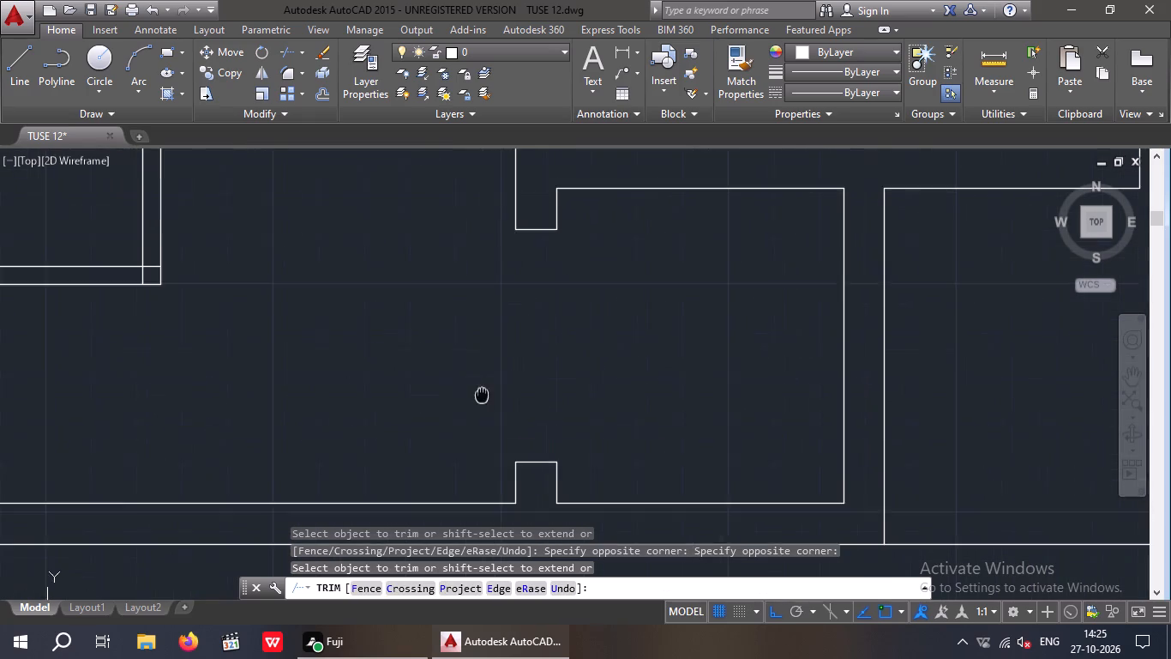
scroll(501, 375, "down", 2)
middle_click_drag(558, 349, 566, 397)
key("Escape")
key("Escape")
key("Escape")
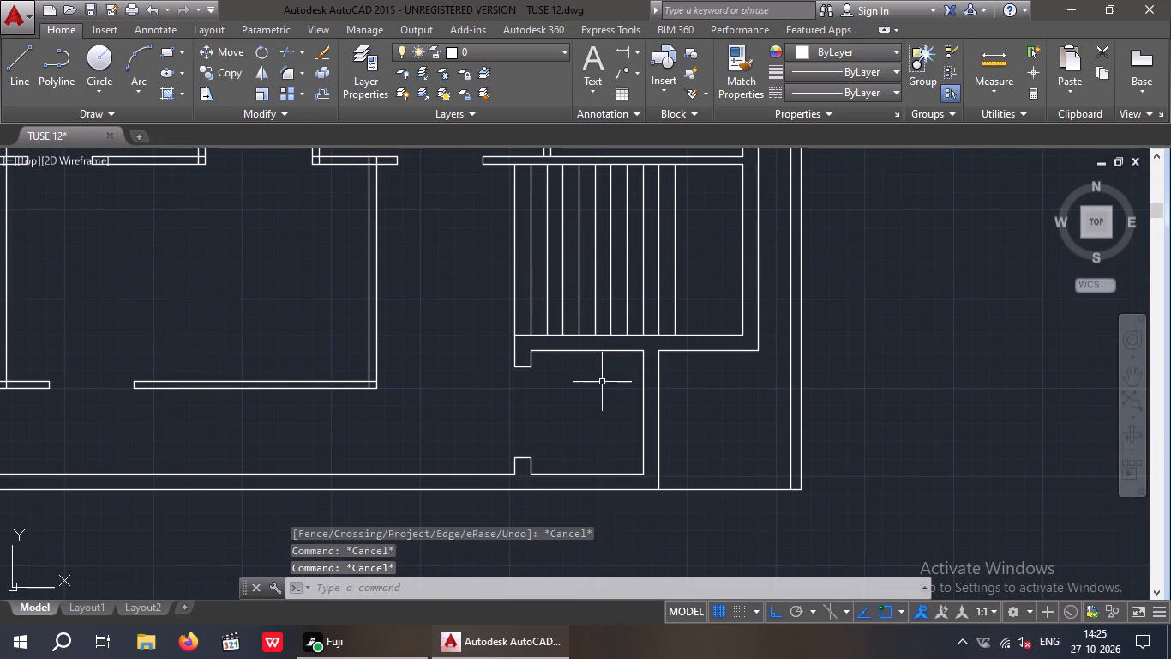
Extend the right line of the vertical partition and the left line of the lower stub down to the bottom wall's outer line.
middle_click_drag(620, 409, 623, 436)
scroll(602, 435, "down", 2)
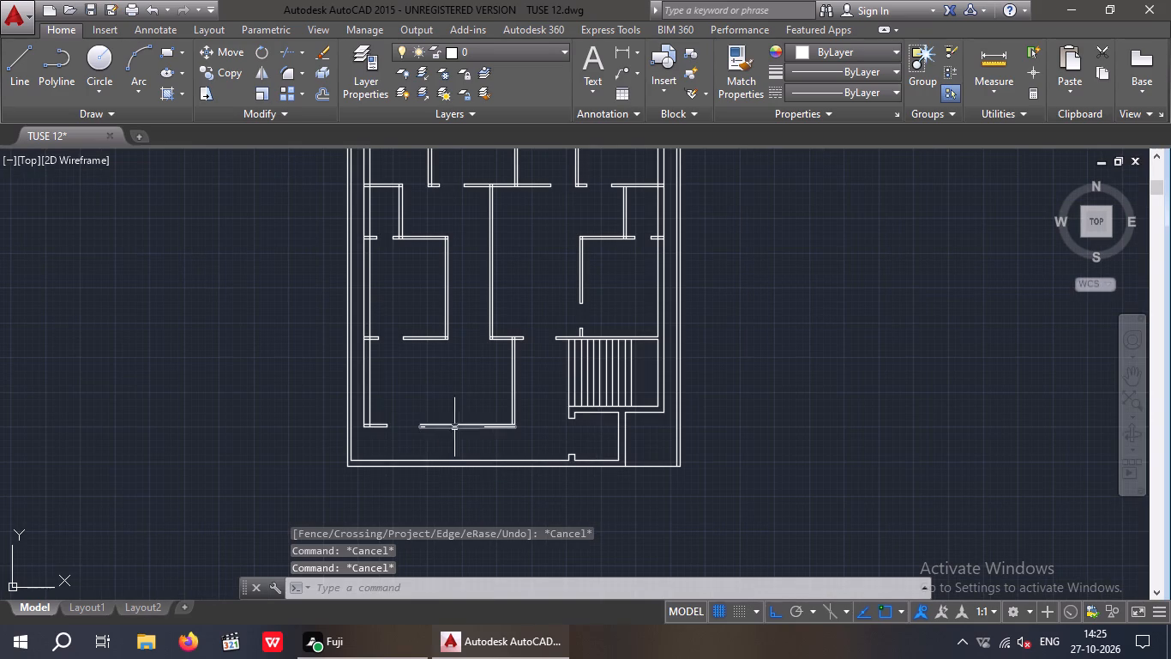
key("e")
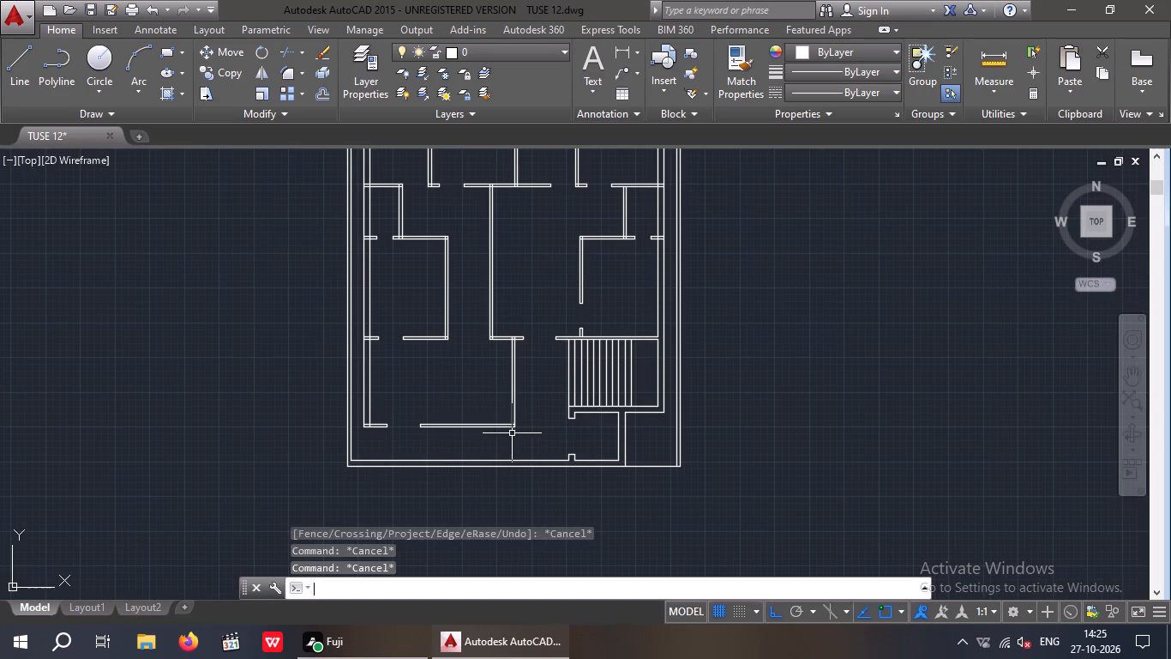
key("x")
key("space")
key("space")
scroll(524, 430, "up", 3)
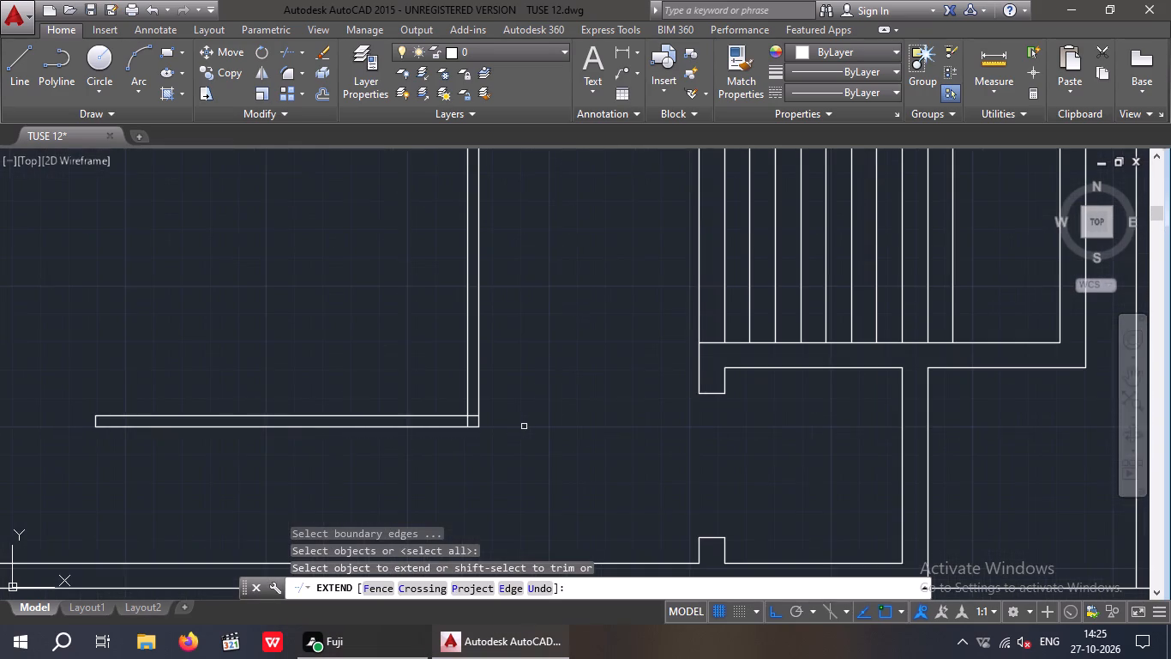
middle_click_drag(513, 420, 501, 342)
scroll(509, 329, "down", 1)
scroll(508, 335, "up", 1)
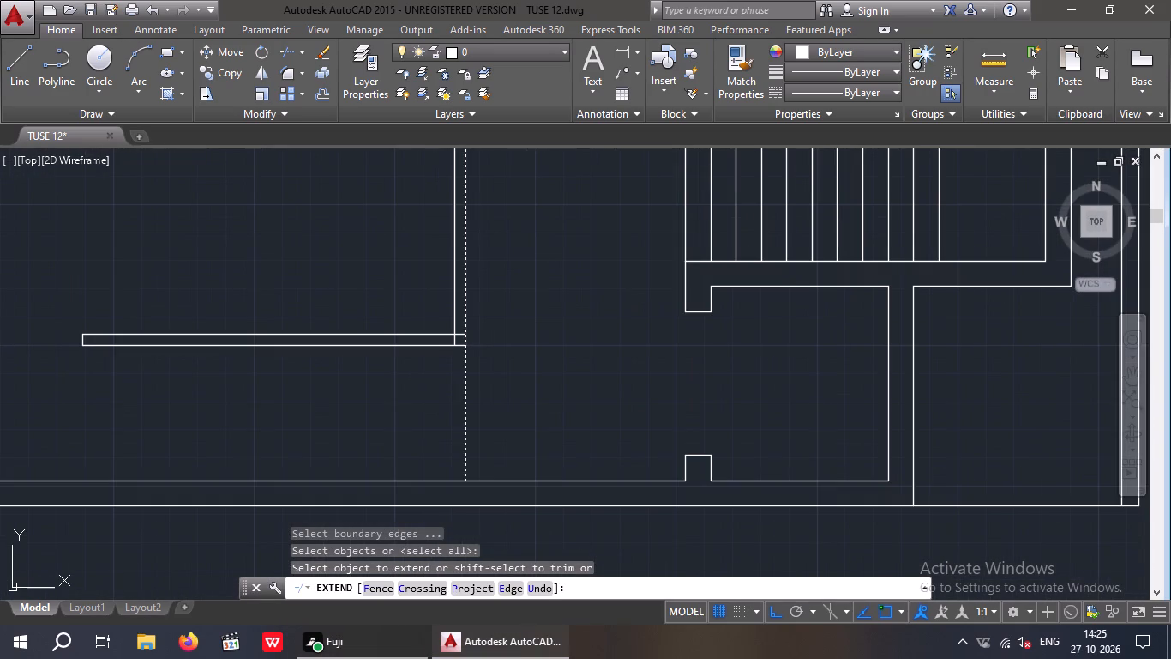
left_click(467, 320)
left_click(465, 419)
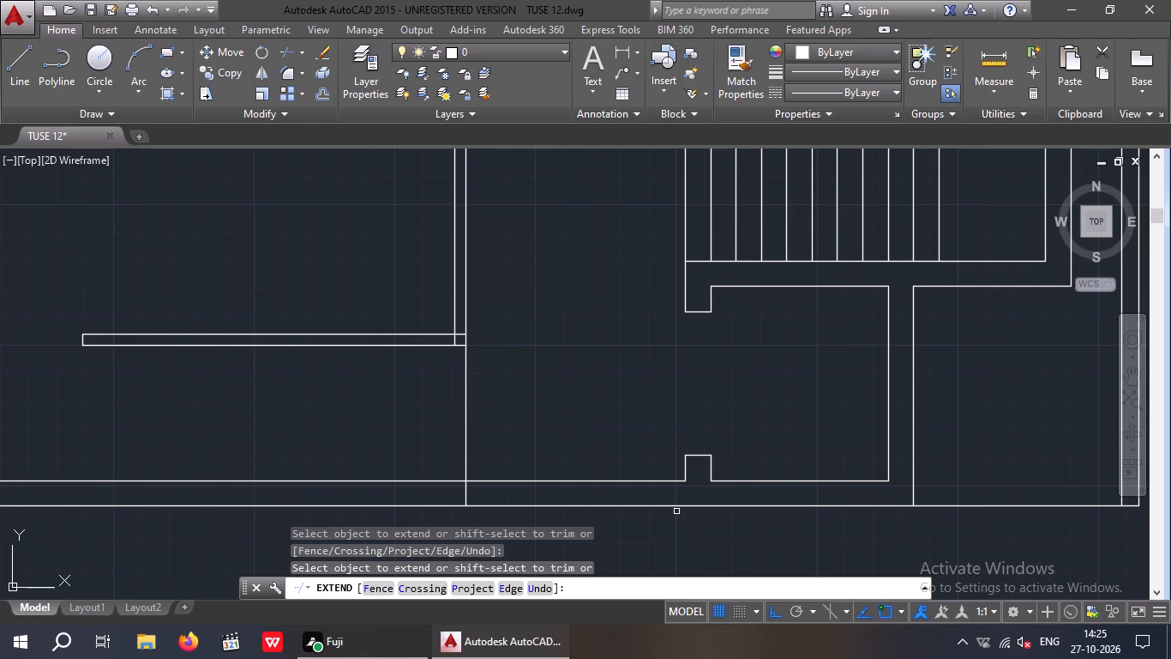
left_click(687, 472)
key("Escape")
key("Escape")
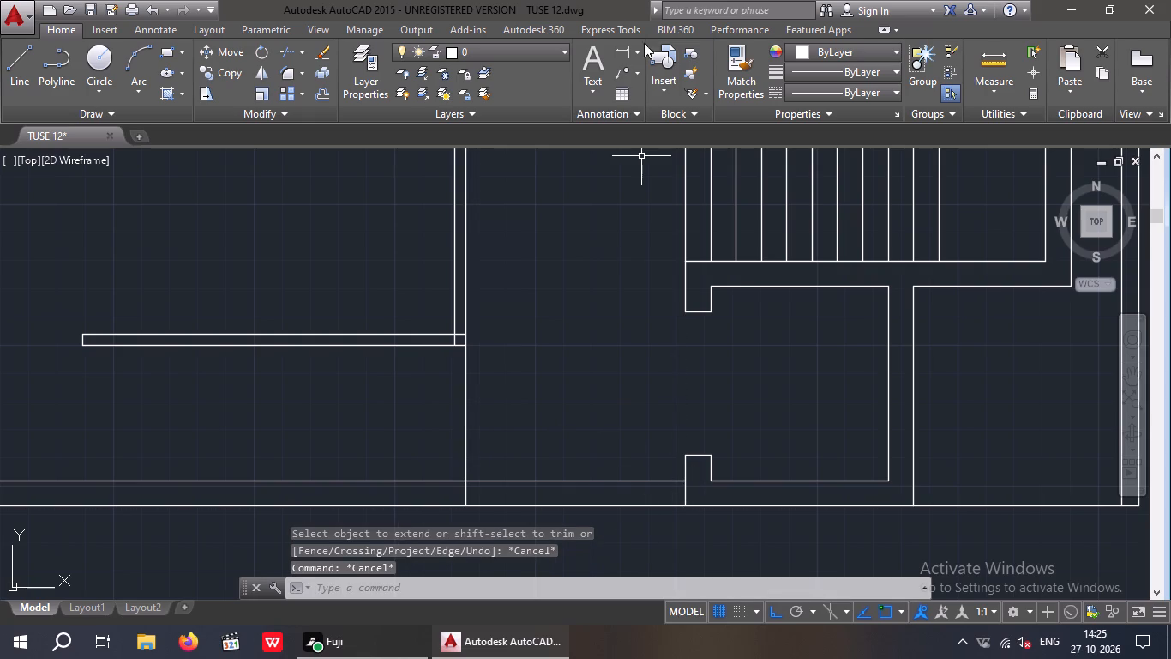
Measure the distance between the two extended lines along the bottom wall's outer line.
left_click(626, 52)
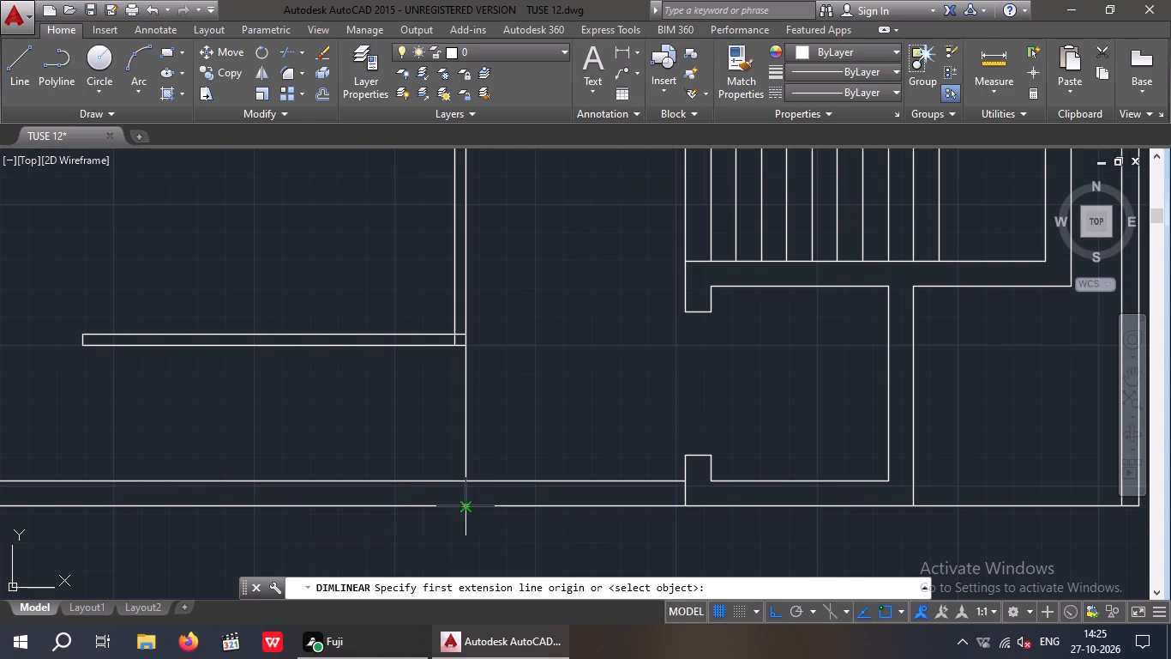
left_click_drag(469, 507, 482, 506)
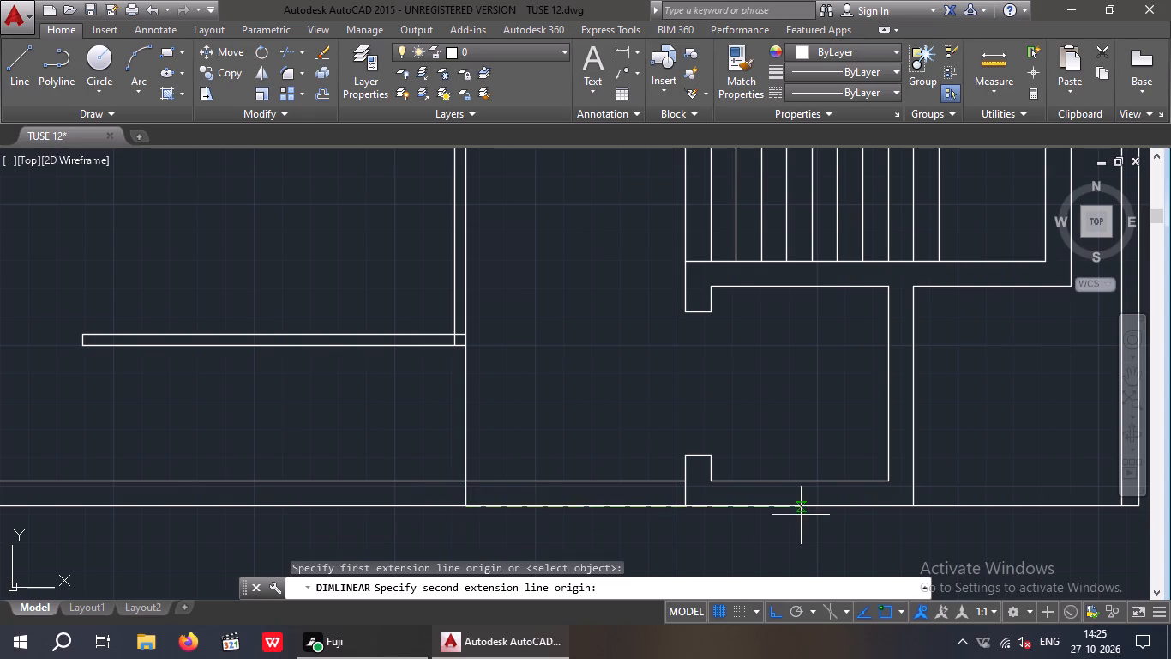
left_click(686, 508)
scroll(646, 510, "up", 3)
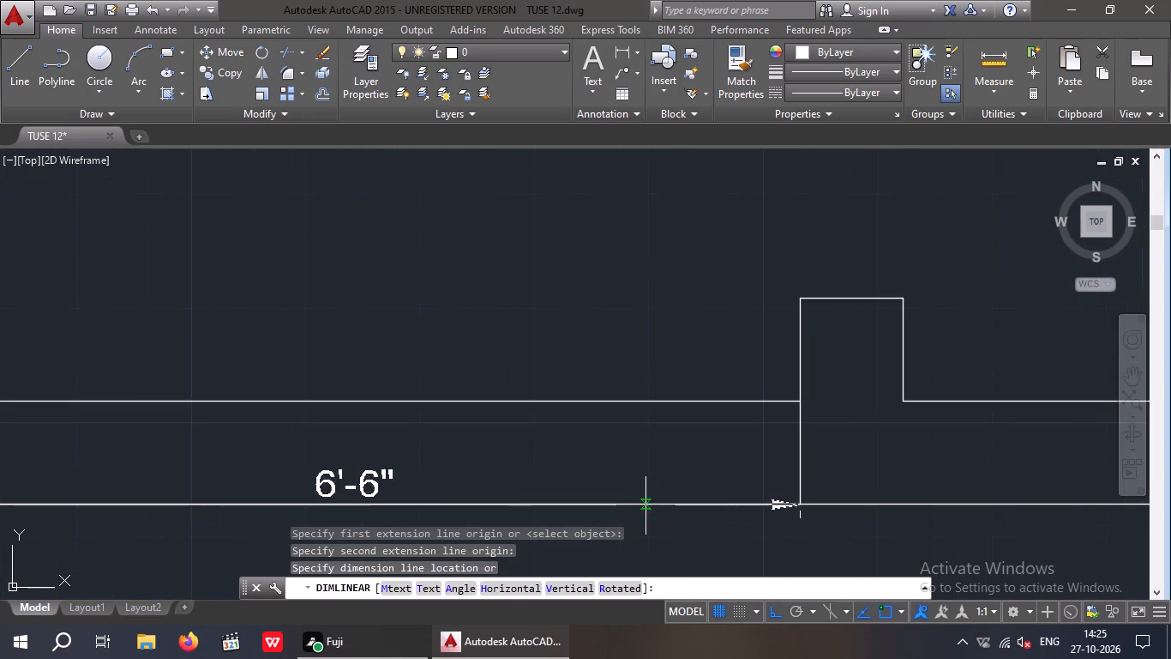
middle_click_drag(654, 431, 663, 381)
scroll(663, 400, "down", 1)
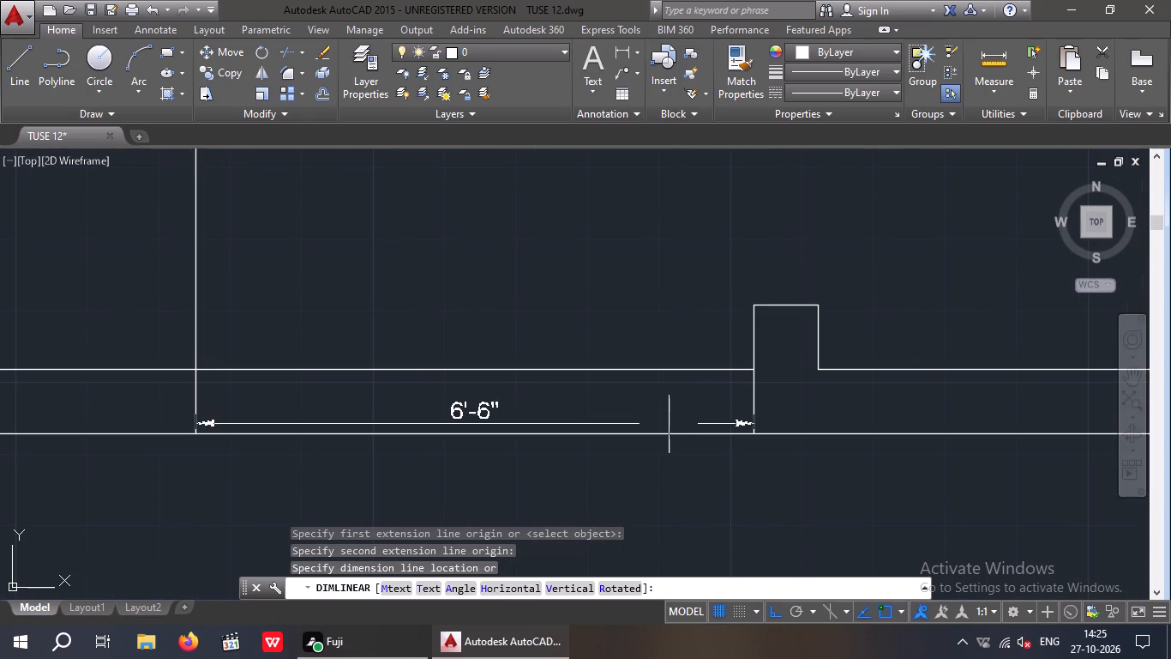
key("Escape")
key("Escape")
Offset the lower stub's left line 6" to the left.
key("o")
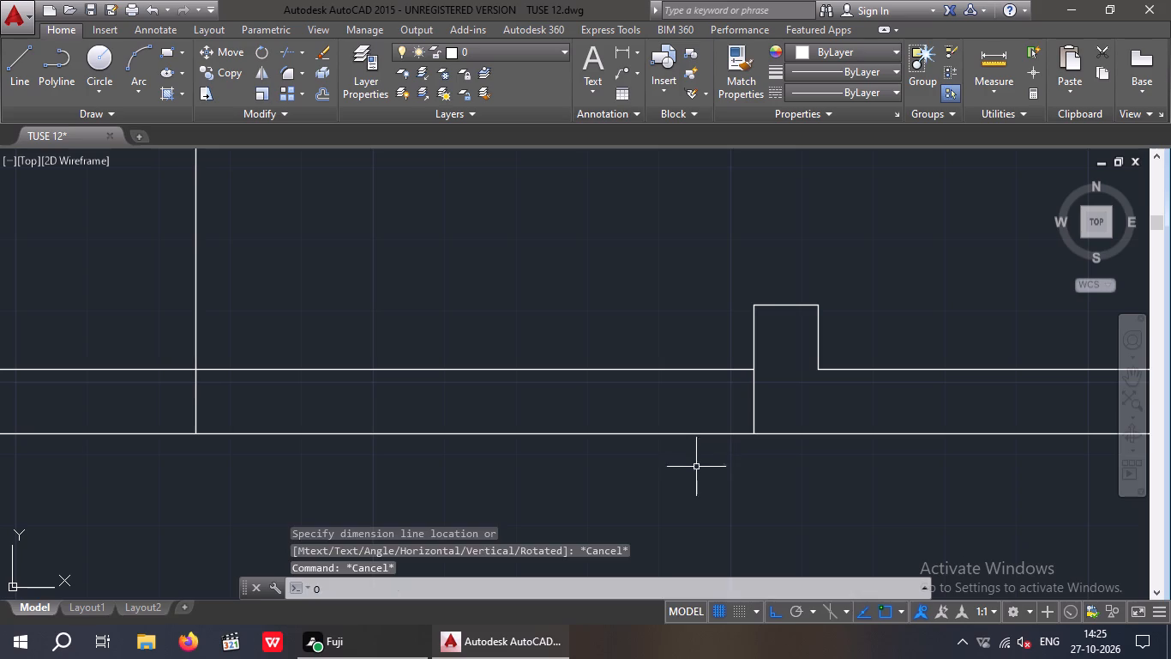
key("Return")
key("6")
key("shift+quotedbl")
key("Return")
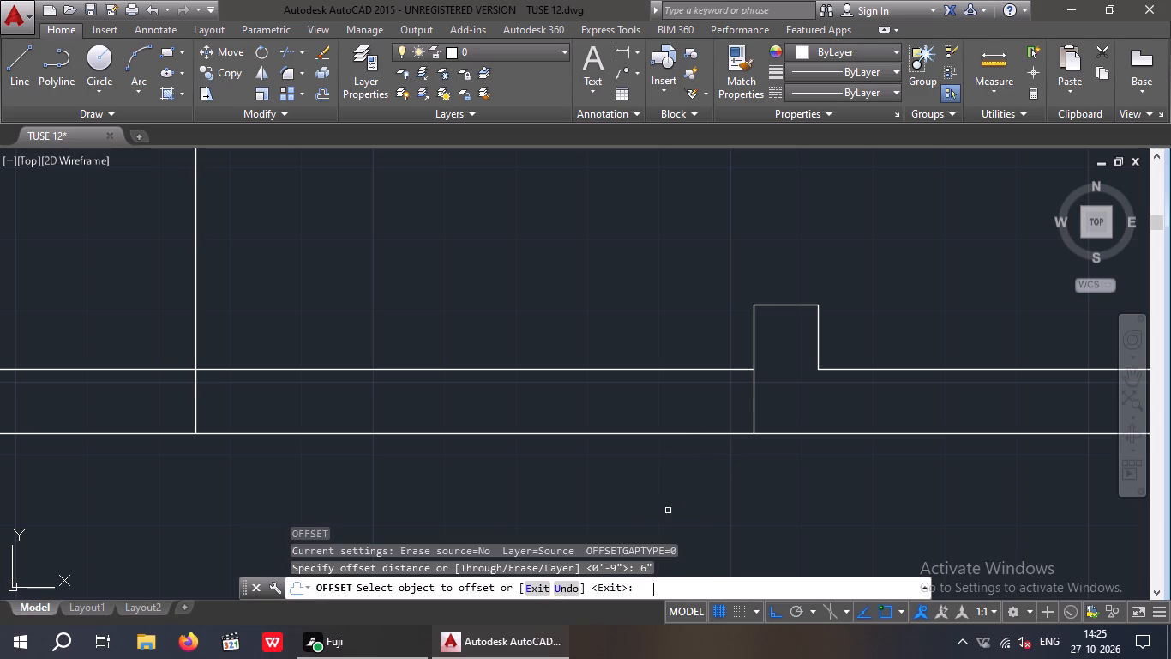
left_click_drag(754, 401, 729, 410)
left_click(698, 424)
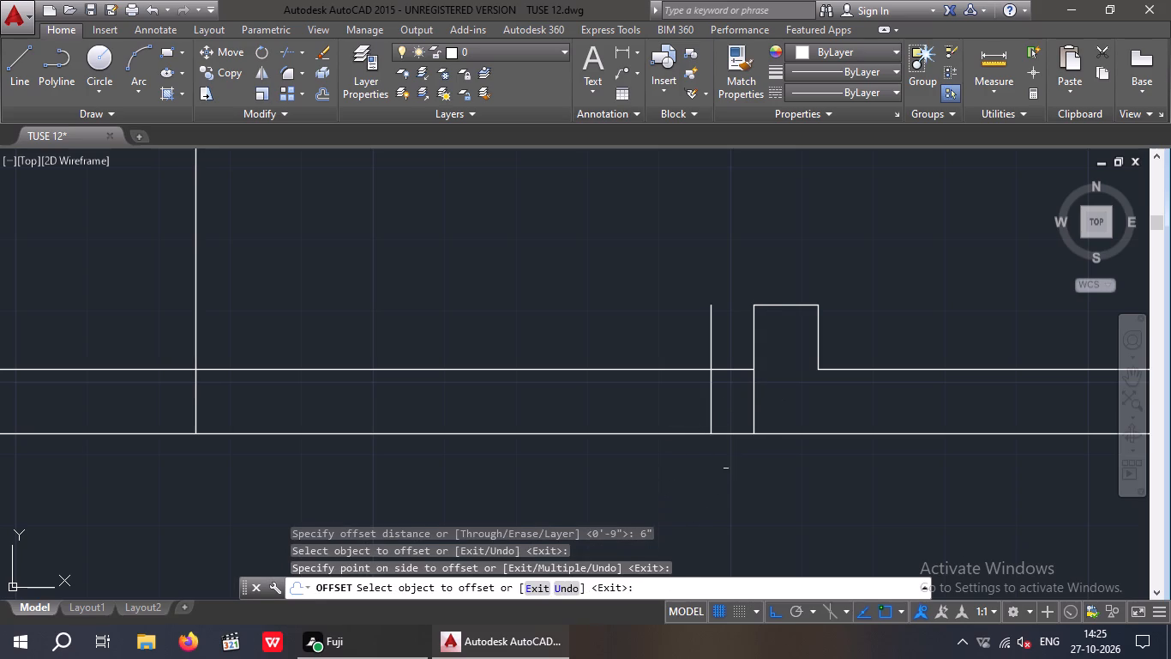
key("Escape")
key("Escape")
Trim the leftover pieces around the 6" offset line and both bottom wall lines from there to the extended partition line, forming an opening.
key("t")
key("r")
key("space")
key("space")
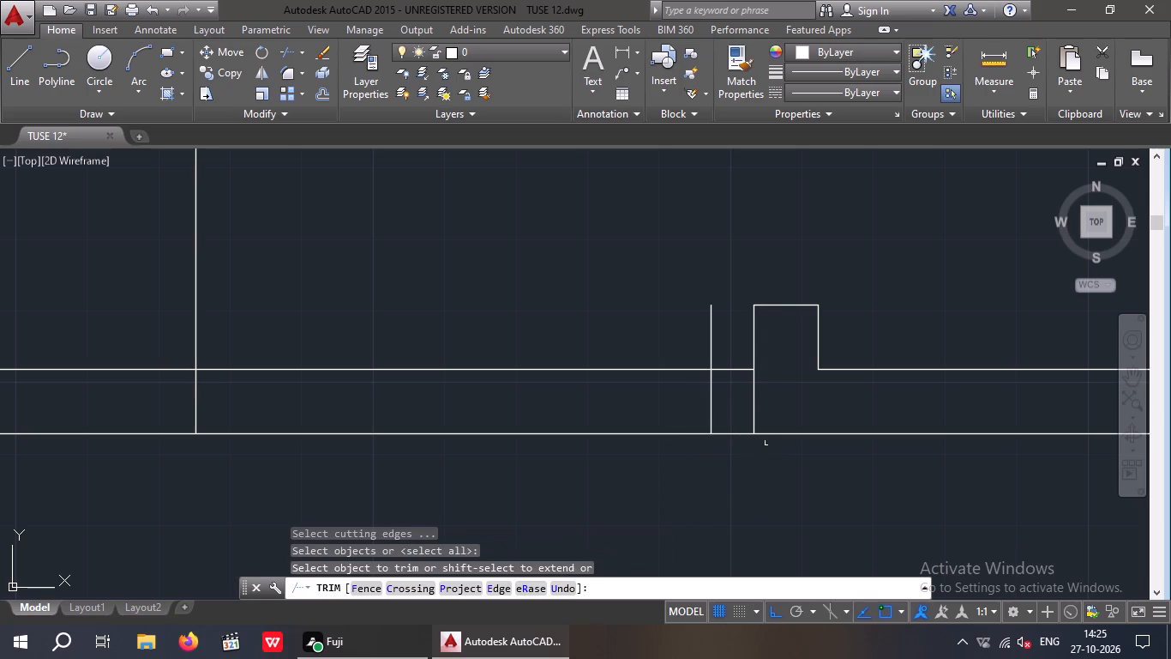
left_click_drag(782, 386, 748, 413)
left_click(738, 415)
left_click_drag(735, 318, 703, 343)
left_click(679, 352)
left_click_drag(592, 474, 574, 447)
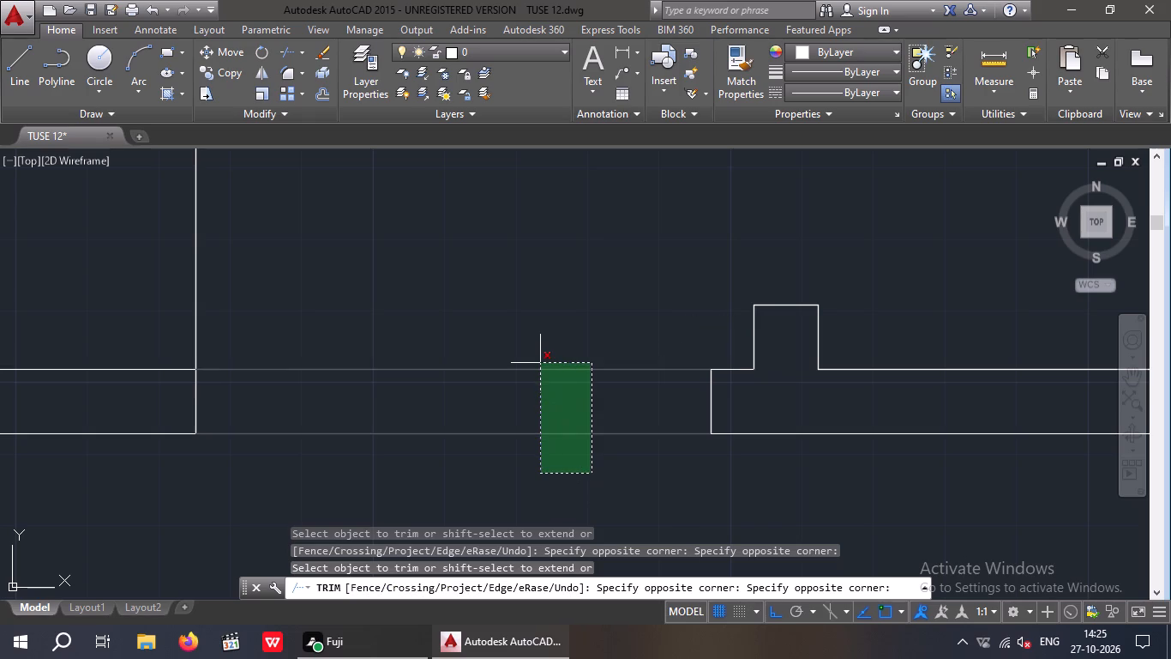
left_click(540, 363)
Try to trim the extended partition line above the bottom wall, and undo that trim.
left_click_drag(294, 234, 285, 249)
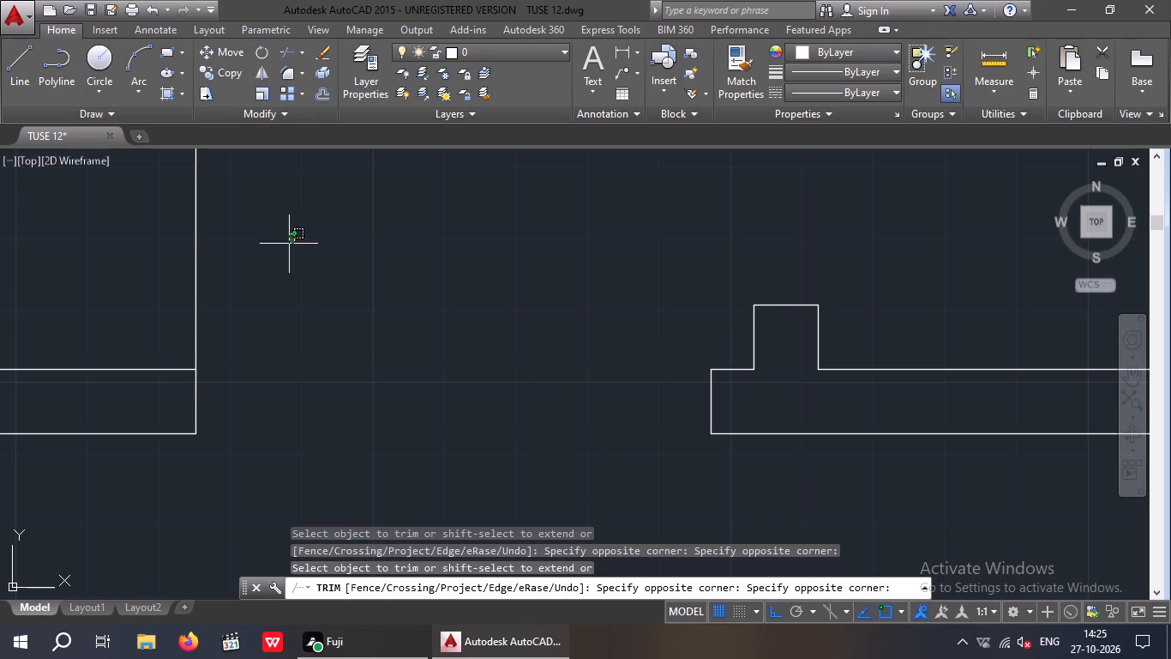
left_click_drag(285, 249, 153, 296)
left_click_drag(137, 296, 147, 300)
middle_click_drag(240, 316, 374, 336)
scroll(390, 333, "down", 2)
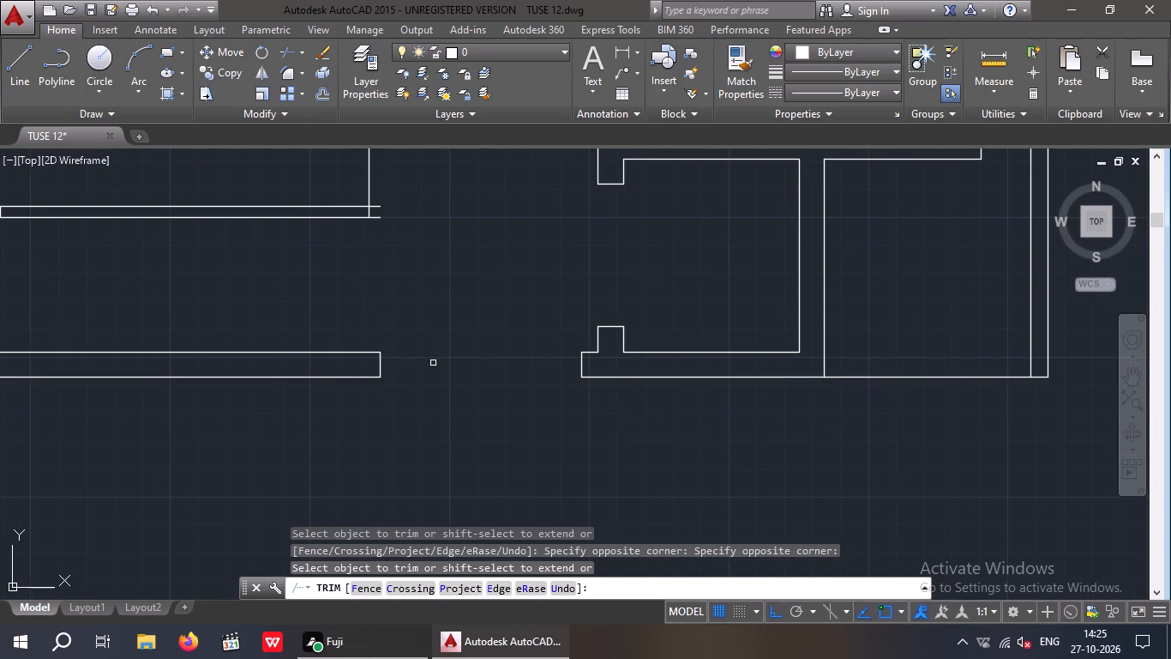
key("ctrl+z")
Trim the extended partition line between the lowest partition and the bottom wall, keeping the opening's left end cap.
middle_click_drag(390, 394, 413, 440)
scroll(428, 414, "down", 2)
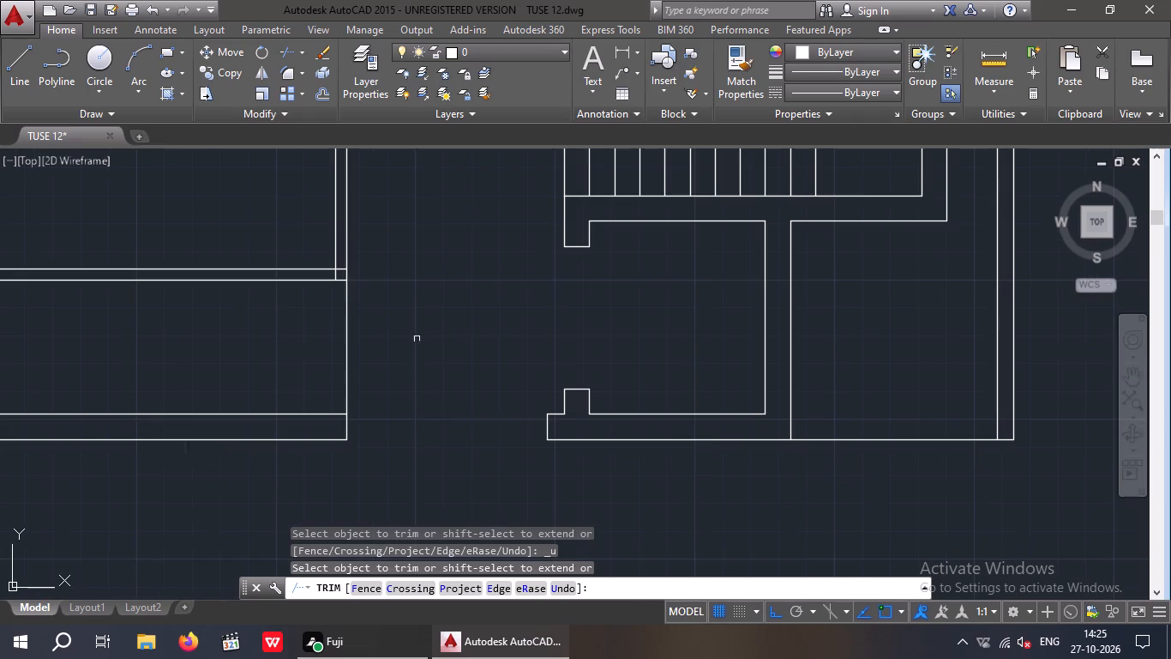
left_click_drag(417, 337, 301, 379)
left_click(267, 379)
middle_click_drag(441, 388, 436, 349)
key("Escape")
key("Escape")
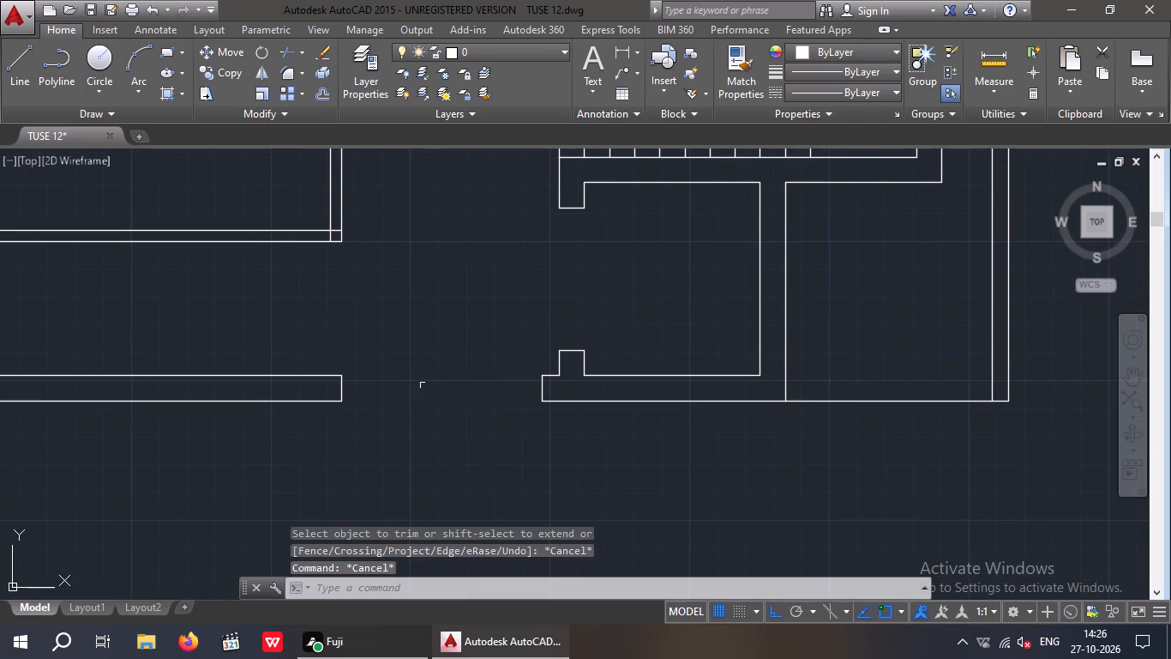
Draw a line across the bottom wall's entrance opening, joining the midpoints of the two wall end caps.
key("l")
key("space")
scroll(346, 390, "up", 1)
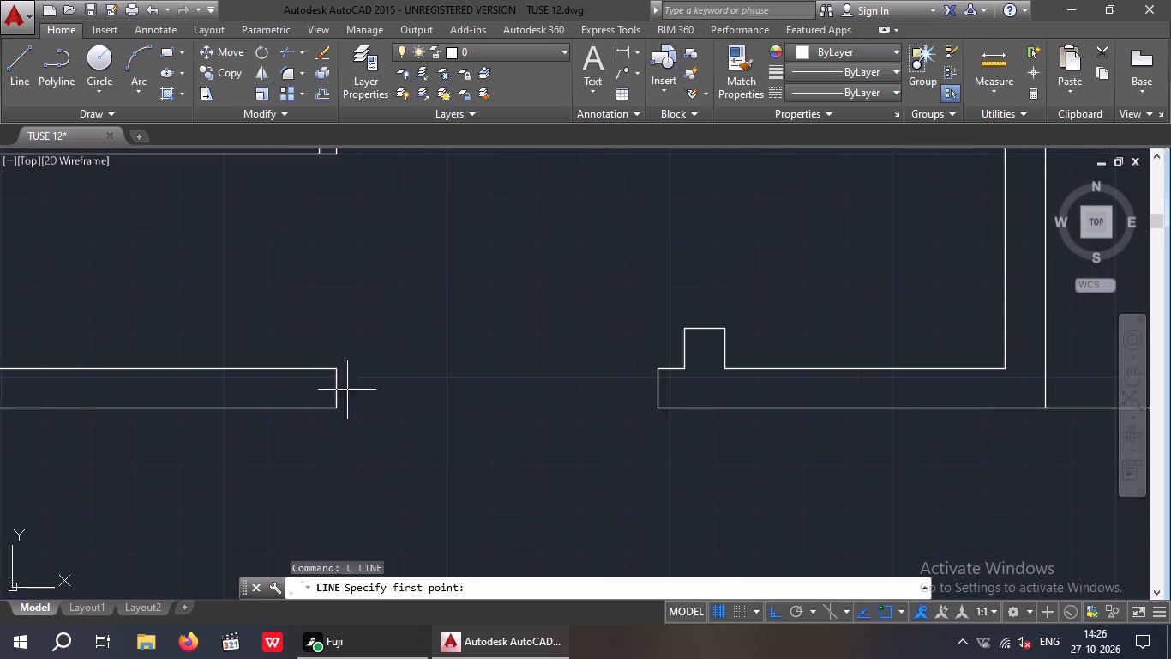
left_click_drag(332, 390, 345, 392)
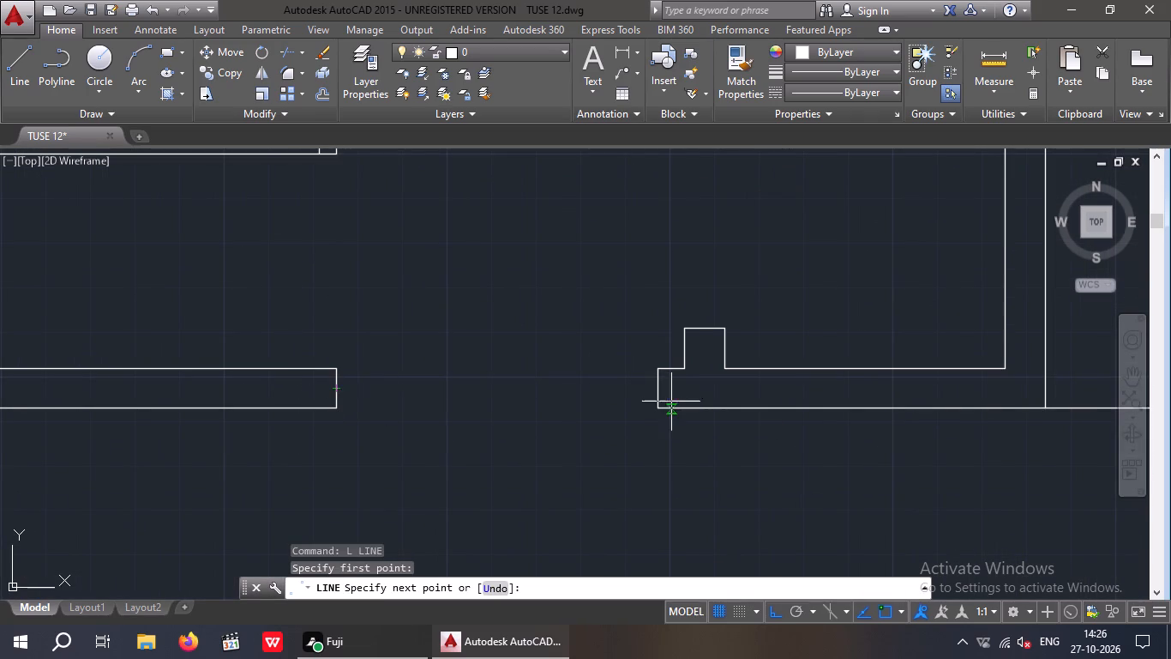
left_click(659, 393)
key("space")
scroll(566, 422, "down", 3)
middle_click_drag(566, 456, 639, 463)
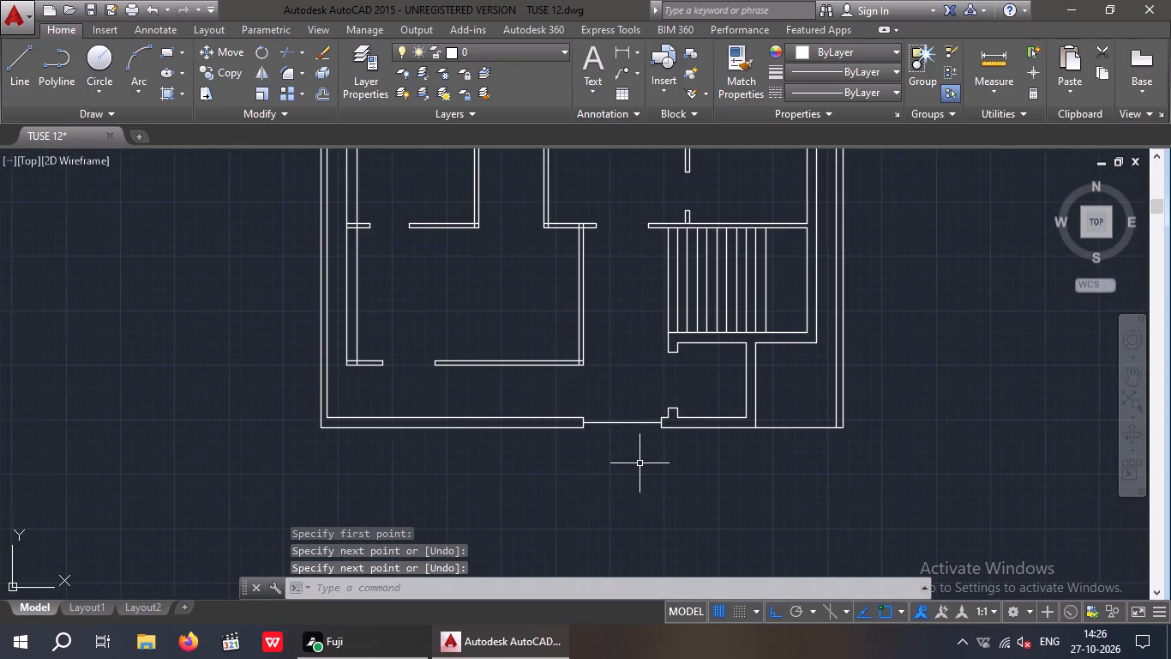
scroll(638, 463, "down", 1)
middle_click_drag(646, 493, 631, 529)
middle_click_drag(439, 439, 439, 445)
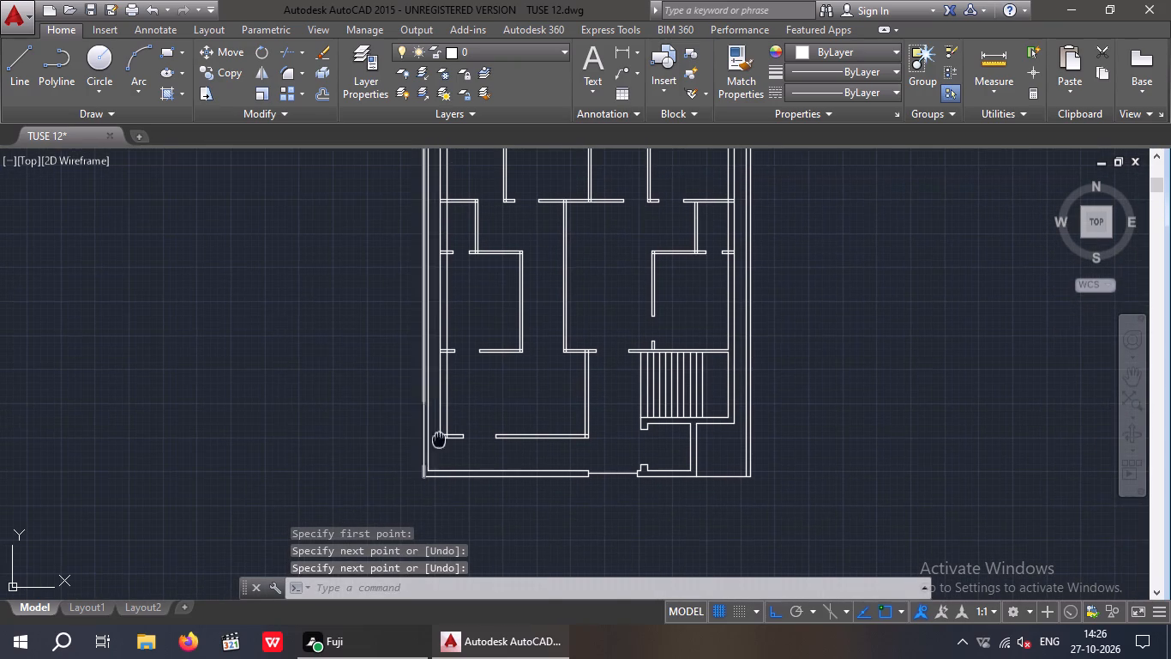
middle_click_drag(439, 445, 412, 508)
key("Escape")
key("Escape")
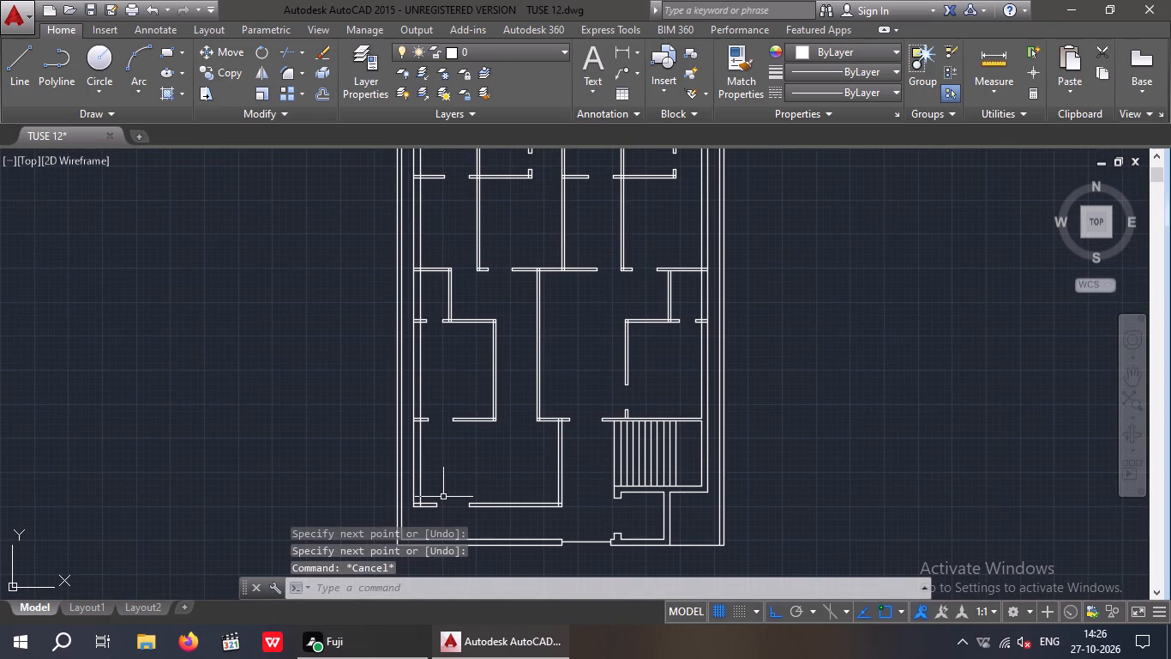
Trim the overlapping lines at the lower-left room's bottom-left corner, where the left inner wall meets the short bottom stub.
type("TR")
key("space")
key("space")
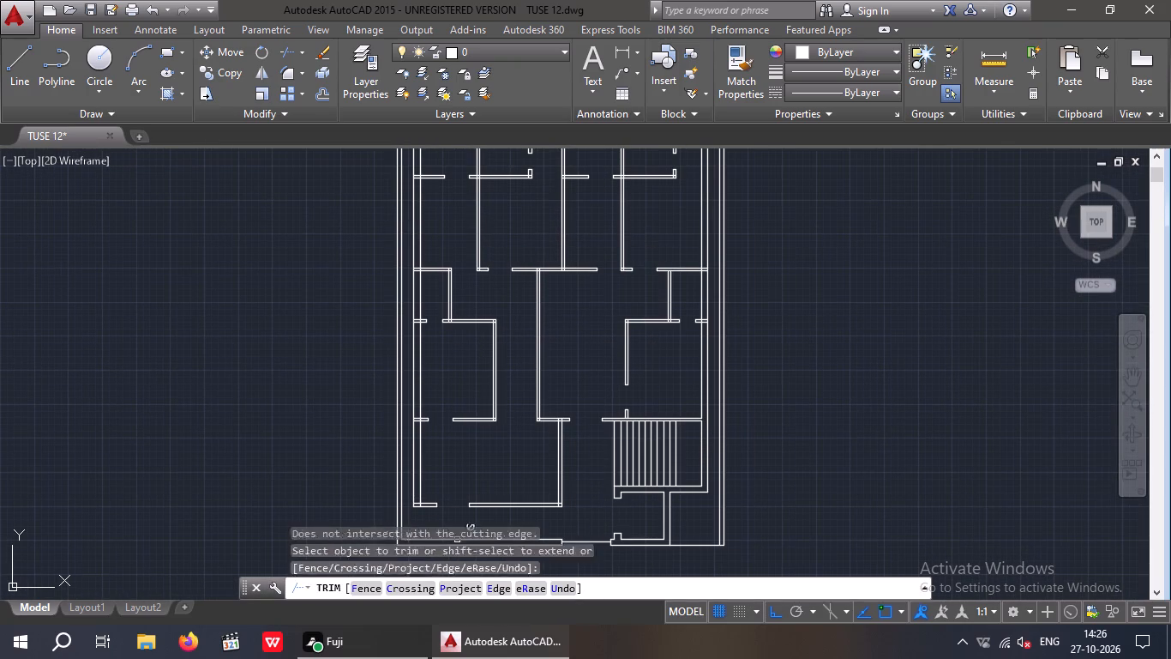
middle_click_drag(477, 348, 492, 299)
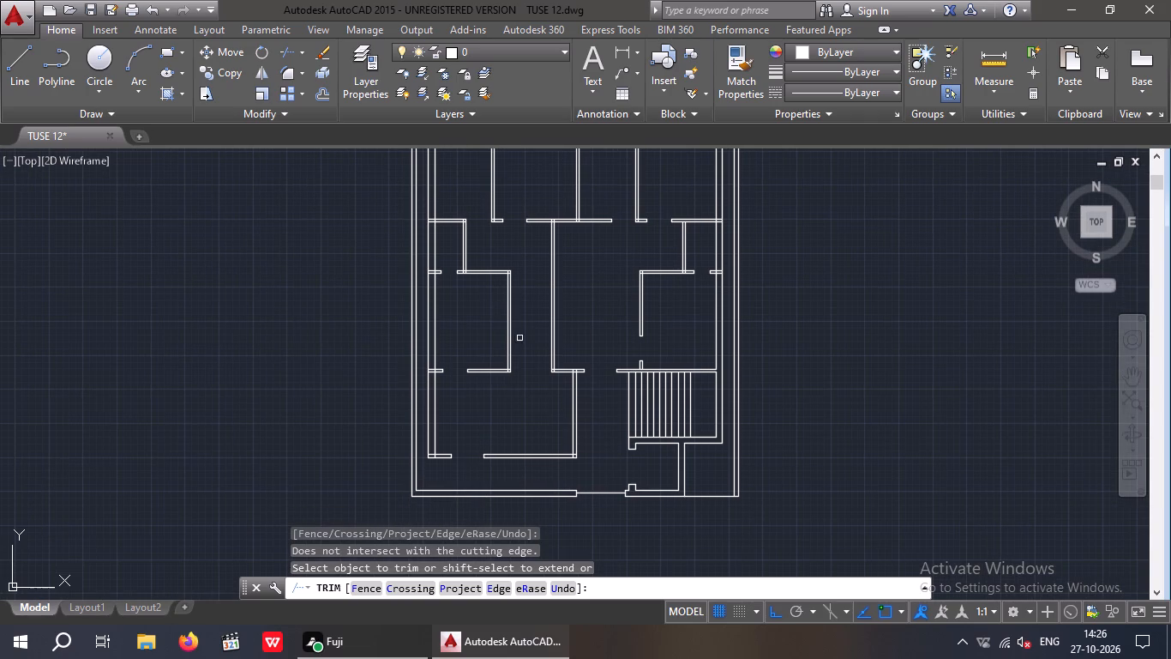
scroll(440, 469, "up", 6)
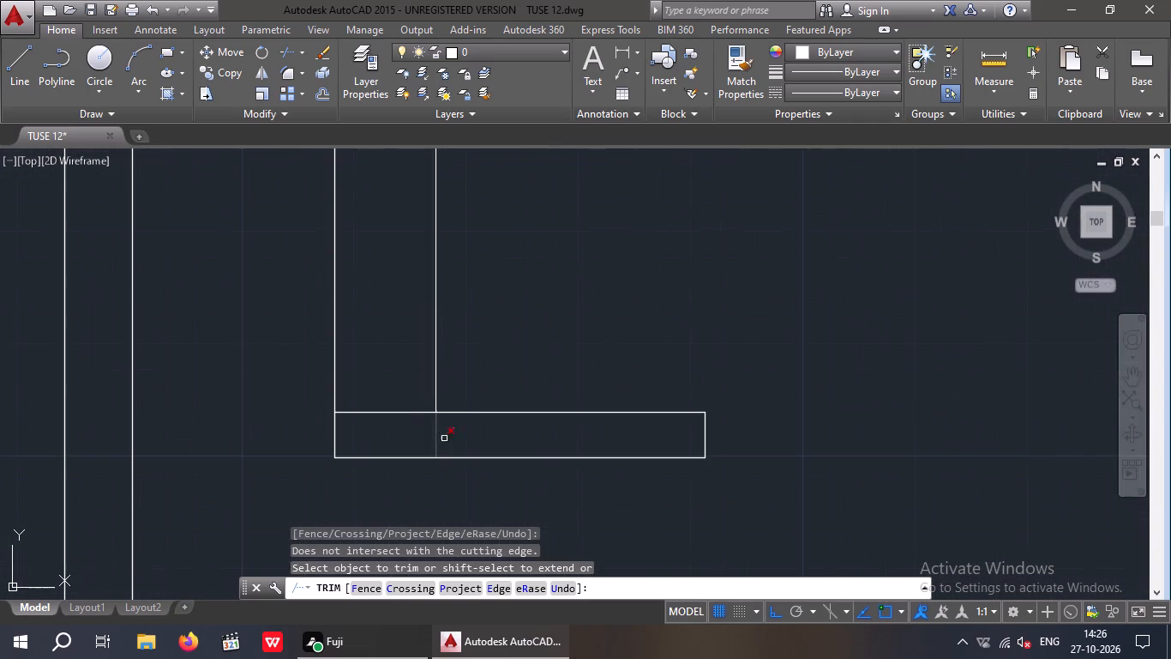
left_click_drag(458, 431, 389, 437)
left_click(387, 438)
left_click_drag(391, 436, 368, 385)
left_click(369, 384)
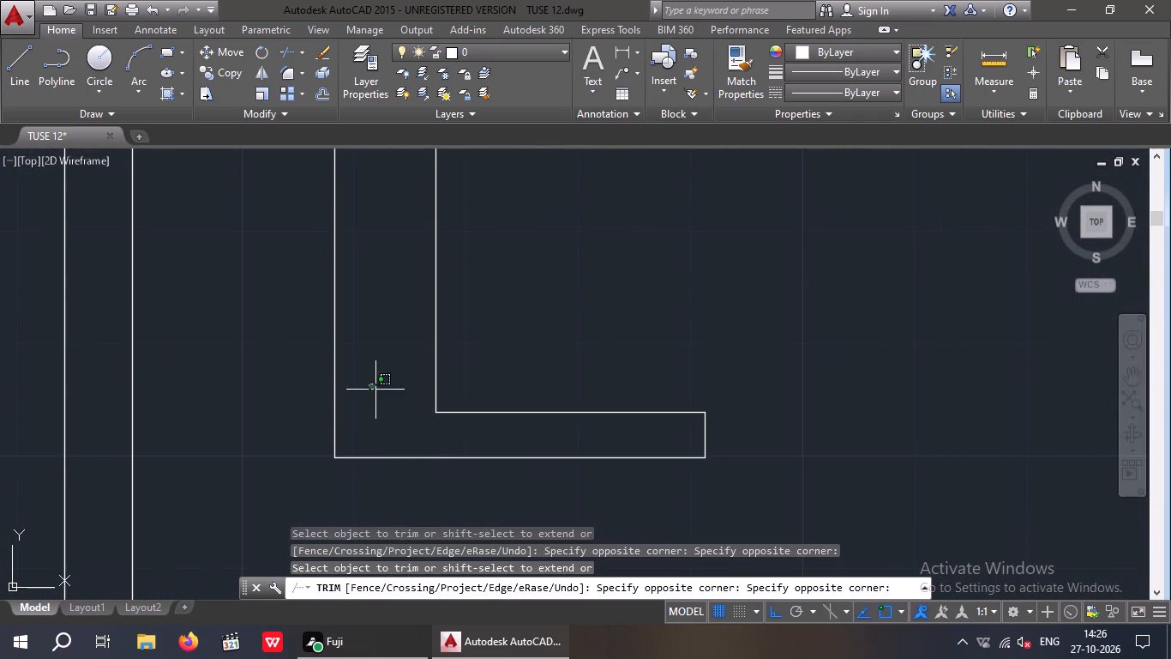
scroll(375, 390, "down", 3)
left_click(378, 396)
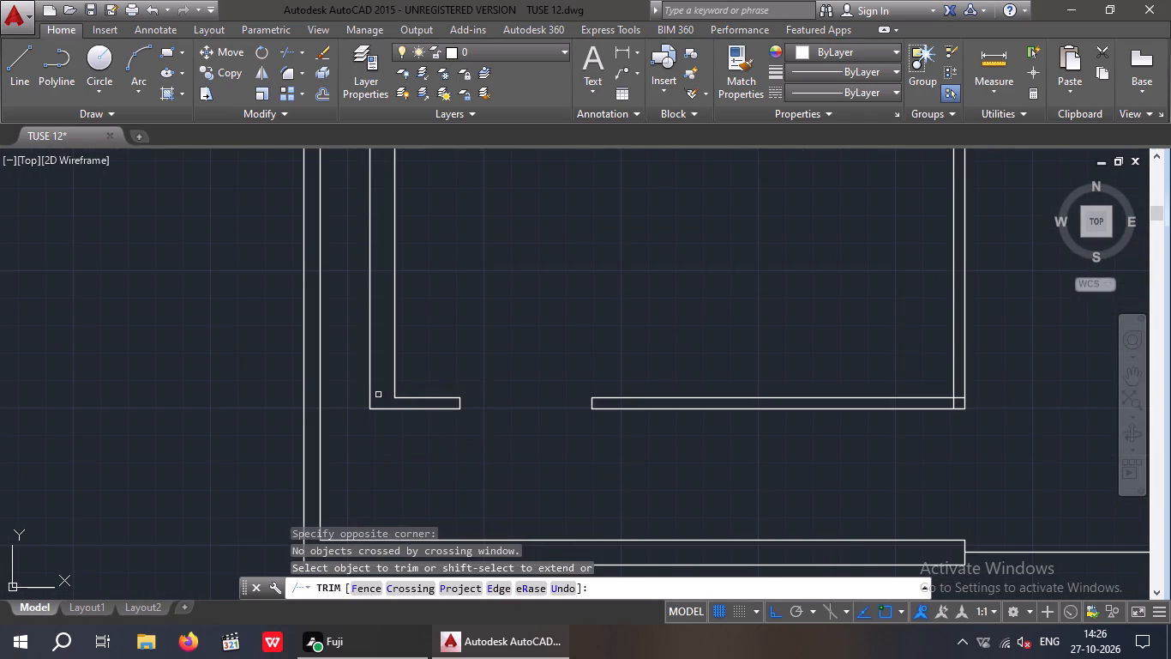
Trim the overlapping lines at the lower-left room's bottom-right corner, leaving a clean wall corner.
middle_click_drag(477, 461, 123, 519)
scroll(597, 461, "up", 5)
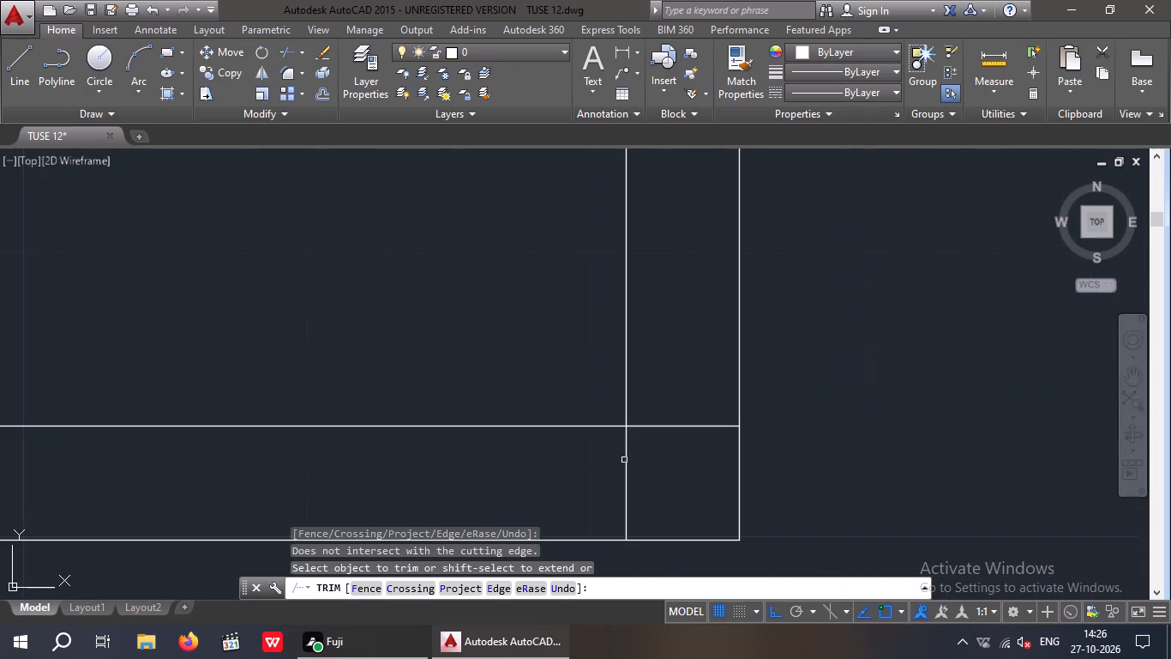
scroll(652, 462, "up", 1)
left_click_drag(683, 446, 573, 488)
left_click_drag(552, 498, 561, 497)
left_click_drag(715, 475, 708, 456)
left_click(695, 341)
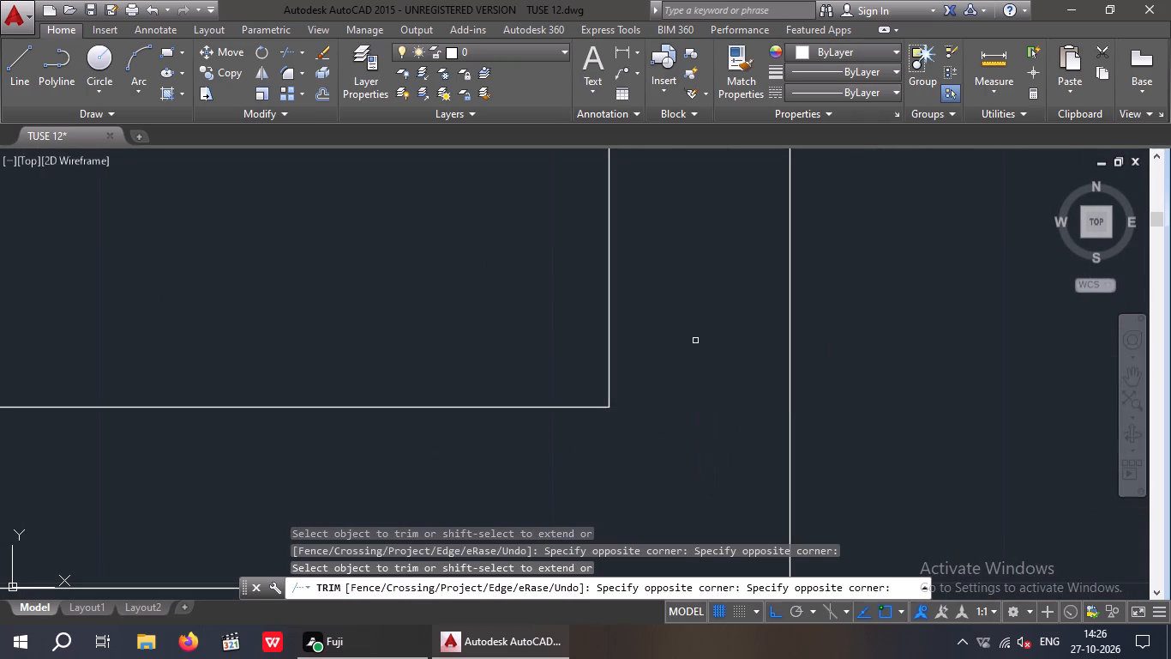
Trim the junction between the left inner wall and the short stub at the top of the lower-left room.
scroll(697, 353, "down", 5)
middle_click_drag(605, 317, 633, 477)
scroll(628, 425, "down", 3)
middle_click_drag(623, 439, 598, 546)
scroll(407, 436, "up", 7)
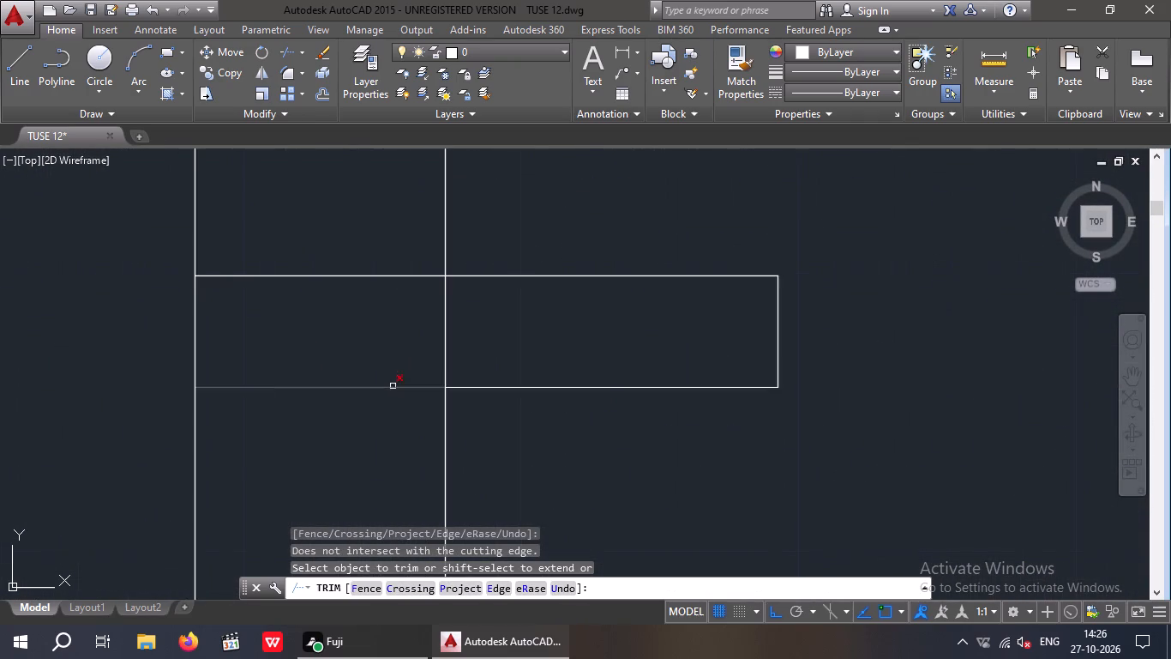
left_click_drag(393, 432, 351, 396)
left_click(279, 218)
left_click_drag(535, 318, 432, 360)
left_click(380, 360)
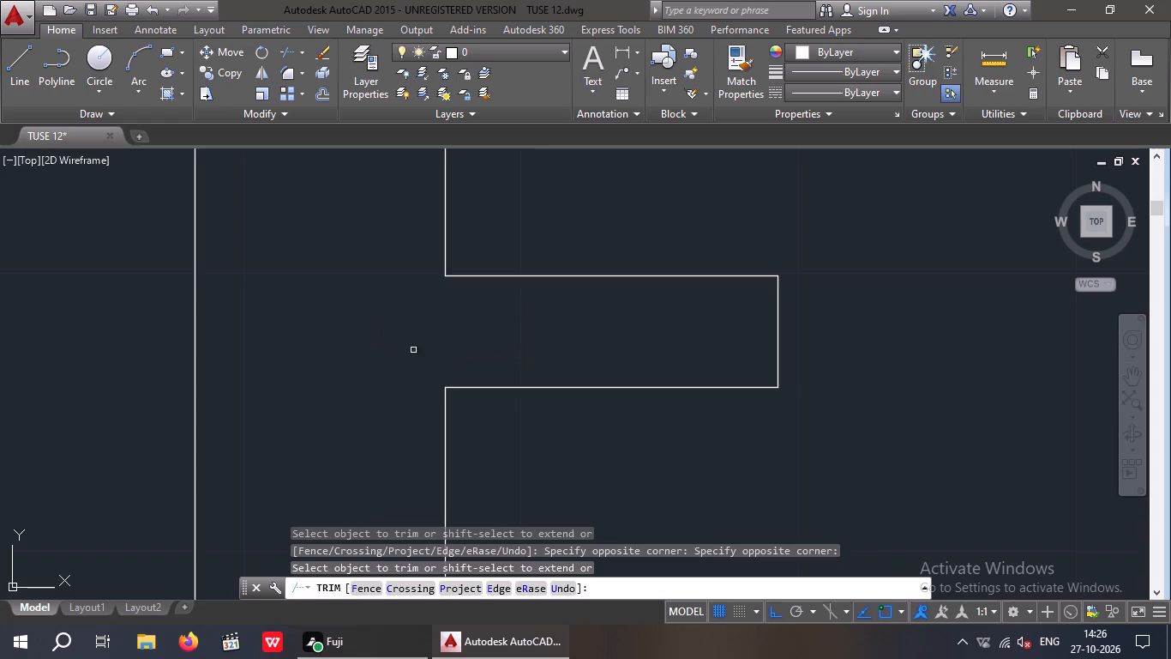
Trim the overlapping lines at the bottom-right corner of the room directly above the lower-left room.
scroll(442, 342, "down", 5)
middle_click_drag(640, 383, 404, 438)
scroll(496, 403, "up", 4)
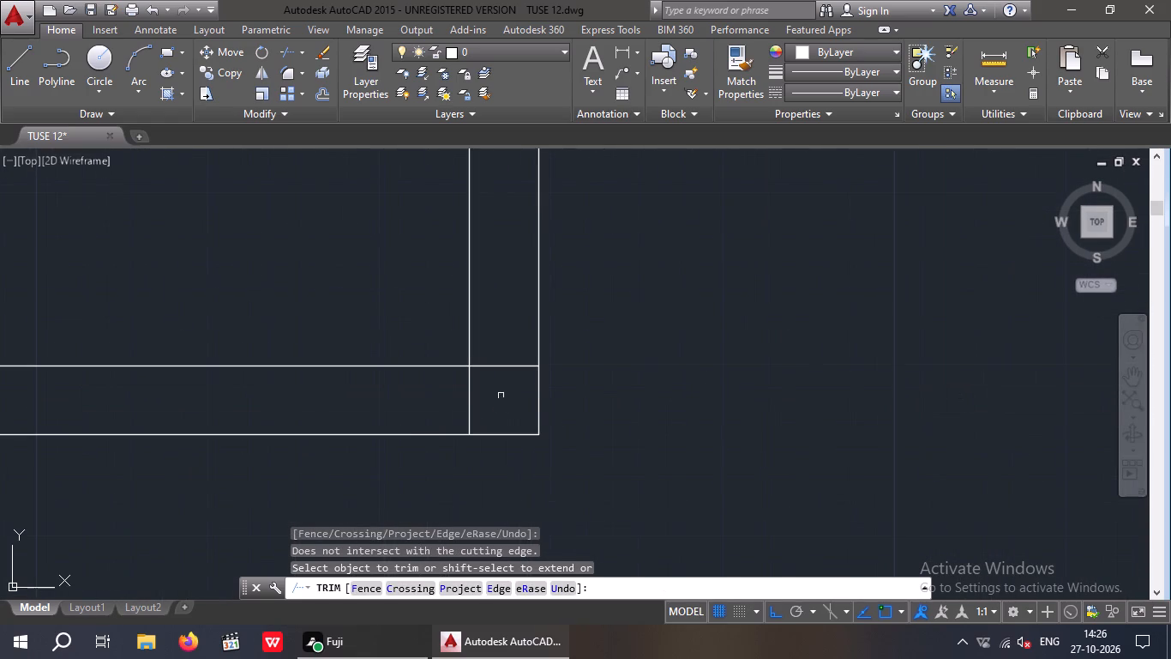
left_click_drag(501, 393, 421, 413)
left_click_drag(410, 413, 419, 414)
left_click(507, 393)
left_click(502, 324)
scroll(510, 353, "down", 4)
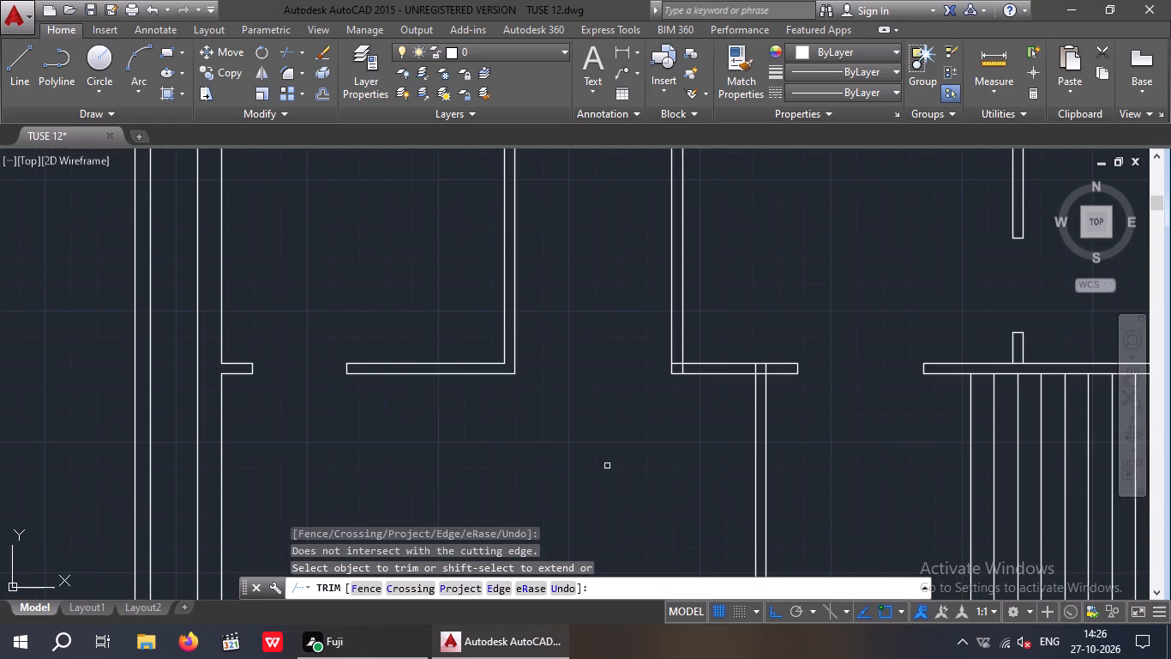
Trim the T-junction where the lower-left room's right partition meets the short horizontal partition beside the stair opening.
middle_click_drag(598, 464, 348, 451)
scroll(516, 355, "up", 4)
left_click_drag(528, 348, 407, 366)
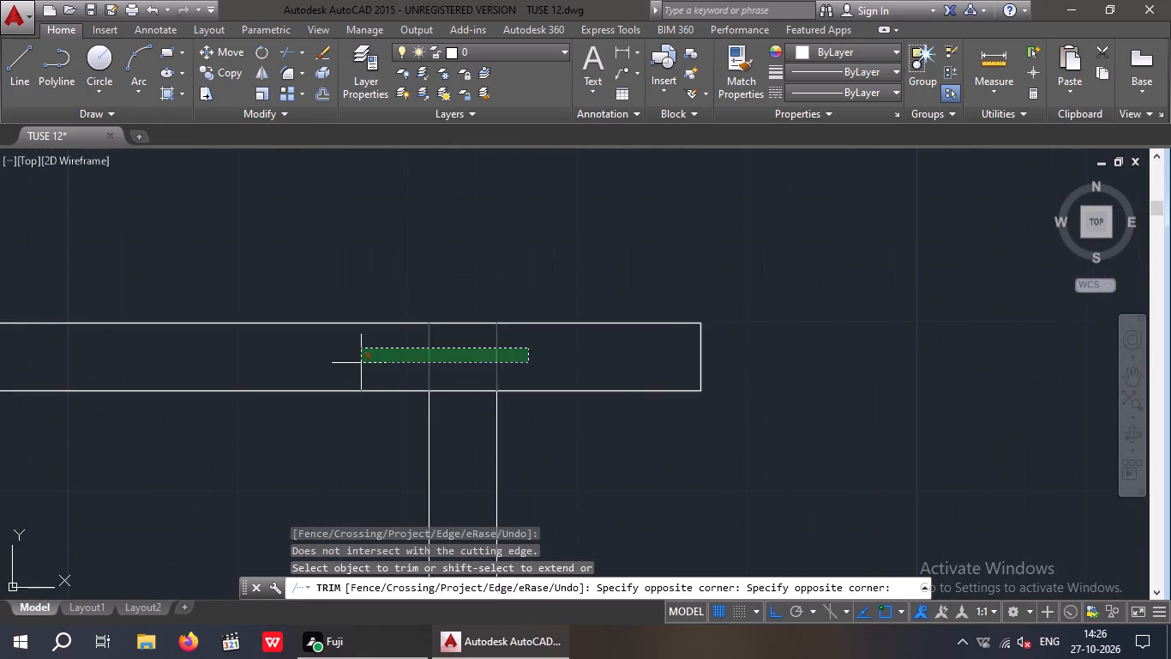
left_click(361, 361)
left_click_drag(471, 420, 460, 407)
left_click(446, 352)
scroll(460, 382, "down", 4)
Trim the corner where the long central vertical partition meets the left end of that short horizontal partition.
middle_click_drag(315, 442, 337, 444)
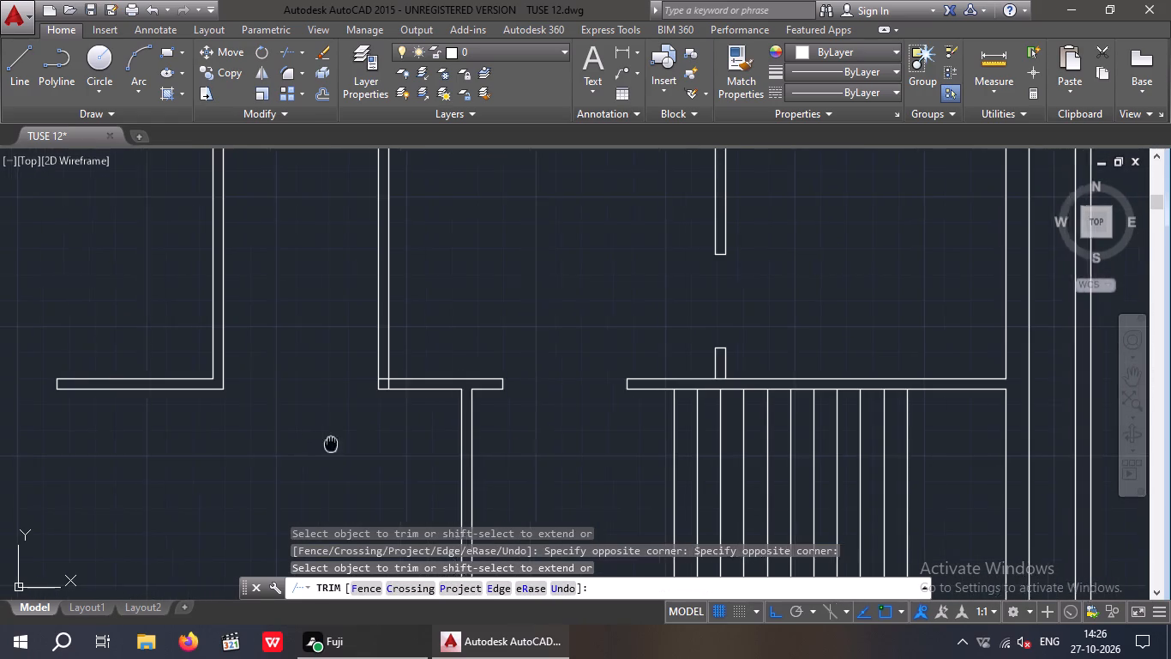
middle_click_drag(337, 444, 410, 471)
scroll(466, 409, "up", 4)
left_click_drag(552, 444, 472, 474)
left_click(471, 474)
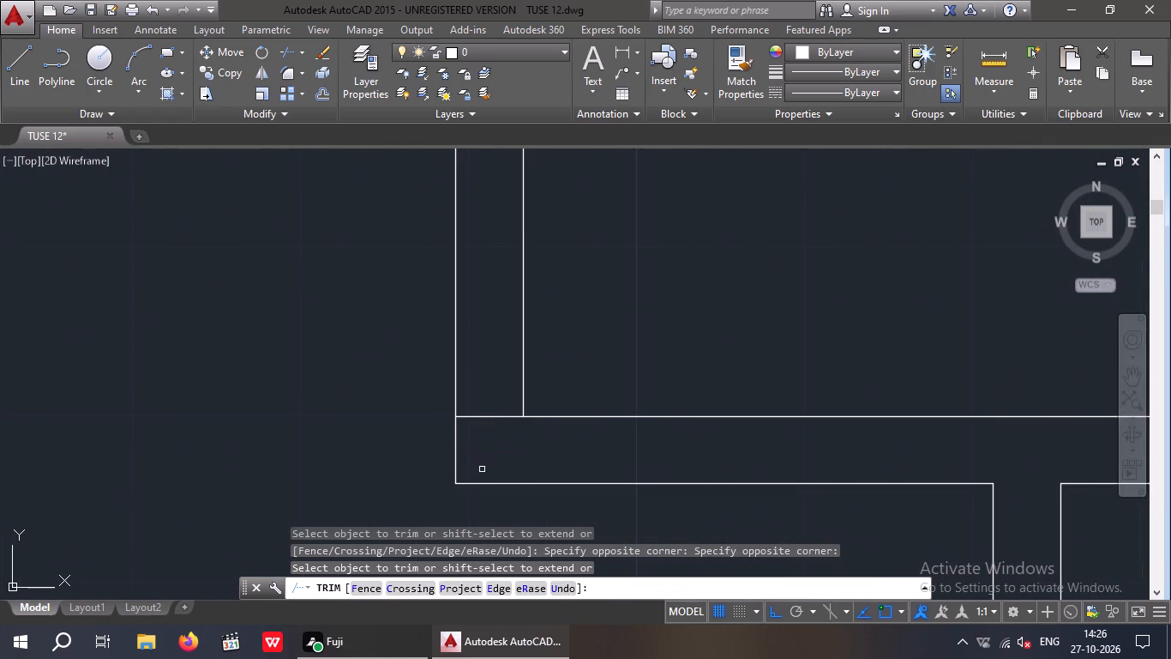
left_click_drag(501, 463, 488, 456)
left_click(473, 393)
Trim the junction between the left inner wall and the short stub below the small left-side room.
scroll(493, 431, "down", 4)
middle_click_drag(477, 484, 495, 512)
scroll(484, 500, "down", 4)
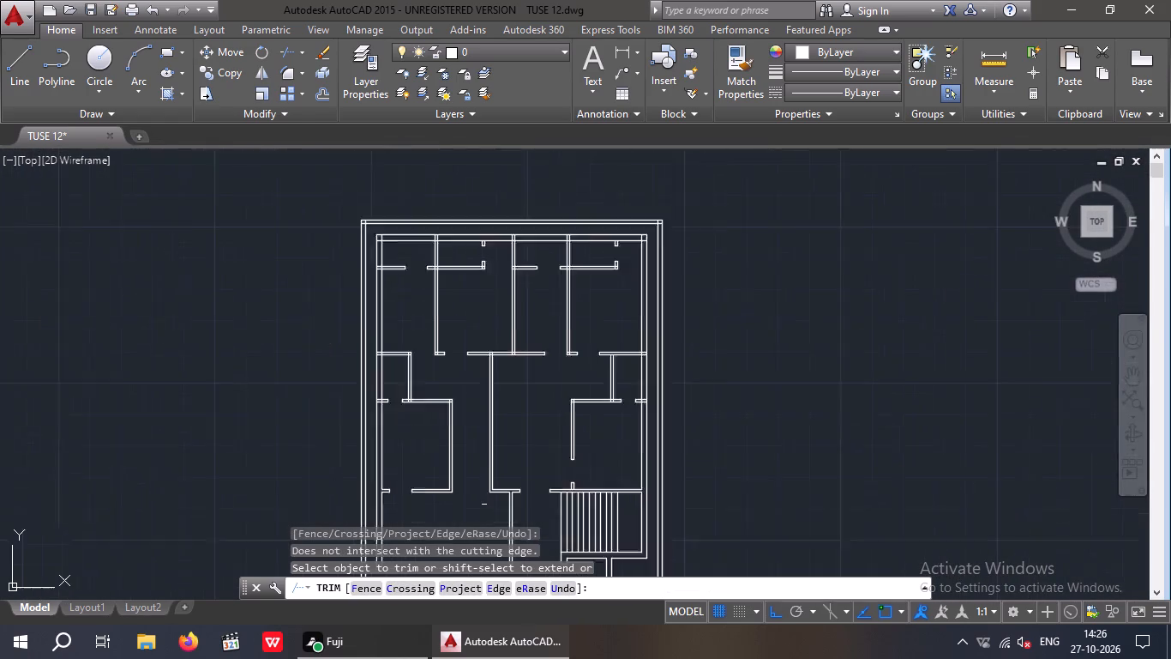
scroll(423, 436, "up", 5)
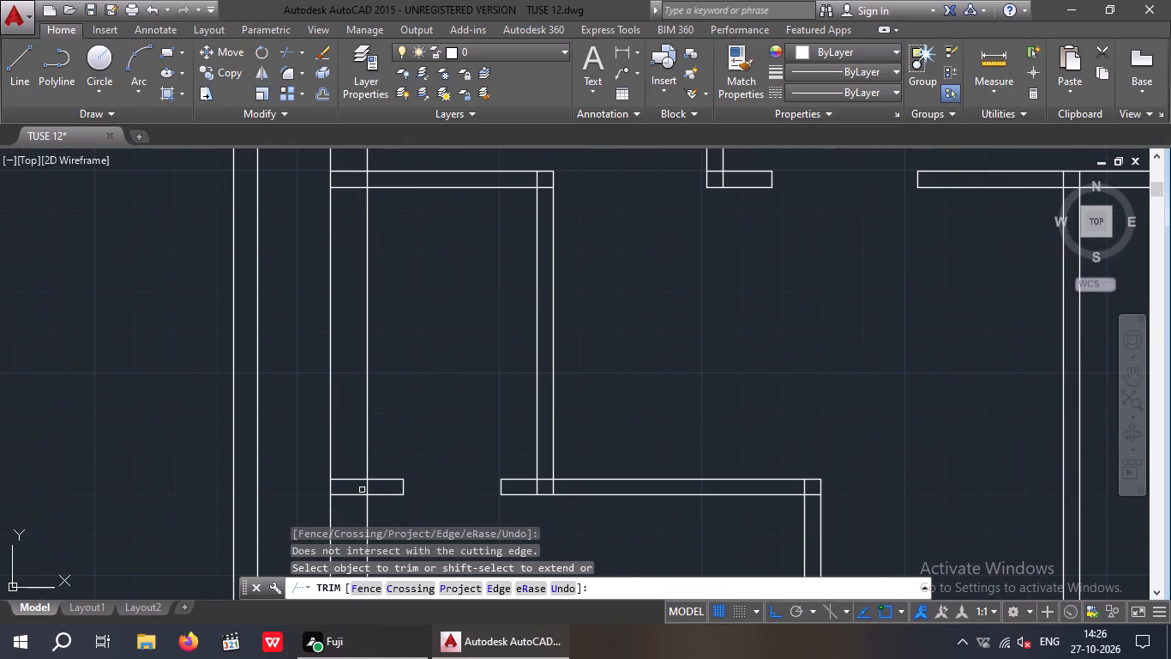
left_click(349, 510)
left_click(348, 454)
scroll(359, 481, "up", 3)
left_click_drag(437, 488, 429, 491)
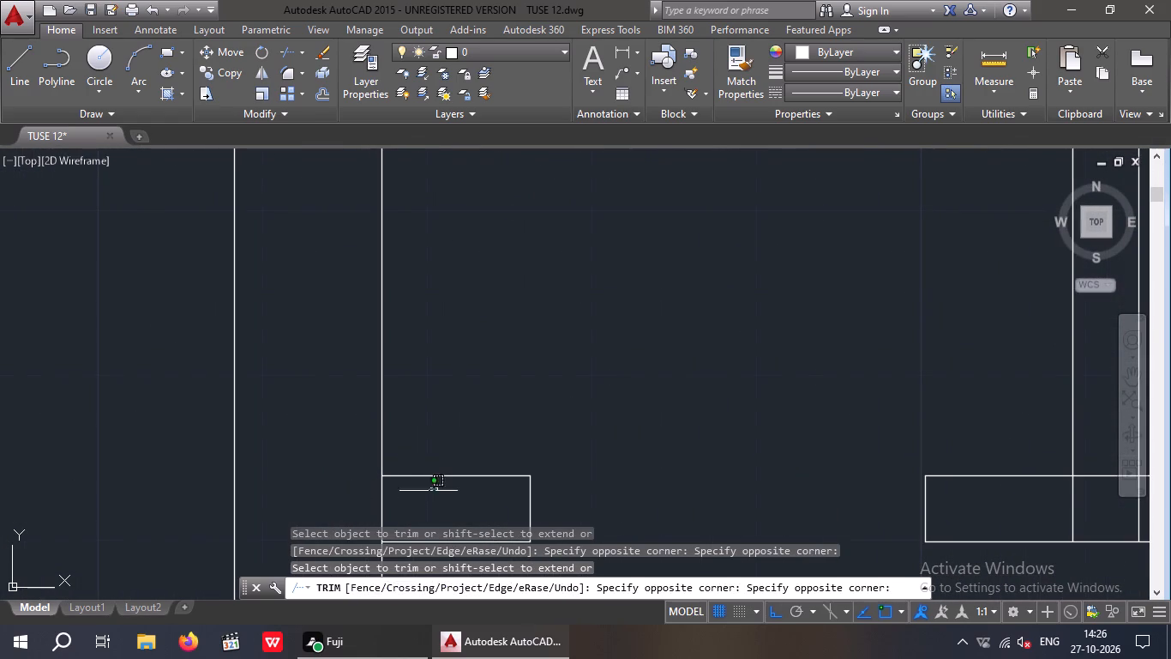
left_click_drag(429, 491, 387, 498)
left_click(369, 498)
Trim the T-junction where the small left-side room's right partition meets the horizontal partition below it.
middle_click_drag(358, 469, 339, 384)
scroll(334, 354, "up", 1)
scroll(349, 330, "down", 3)
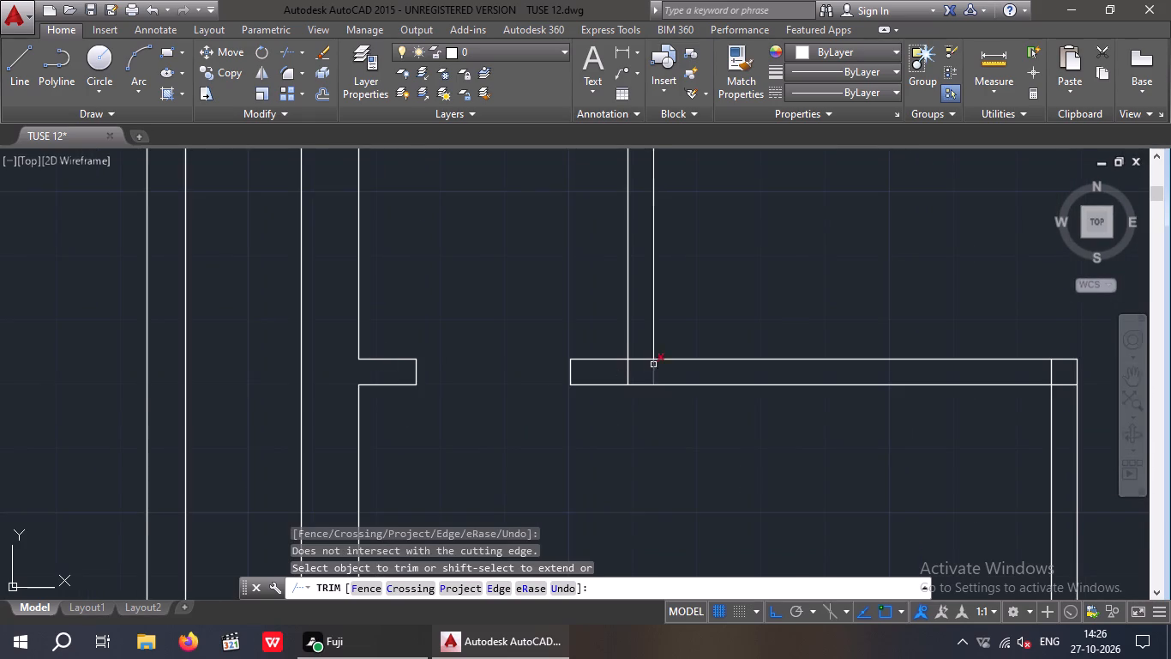
scroll(651, 368, "up", 3)
left_click_drag(692, 363, 586, 393)
left_click_drag(511, 409, 523, 414)
left_click_drag(618, 395, 605, 383)
left_click(589, 316)
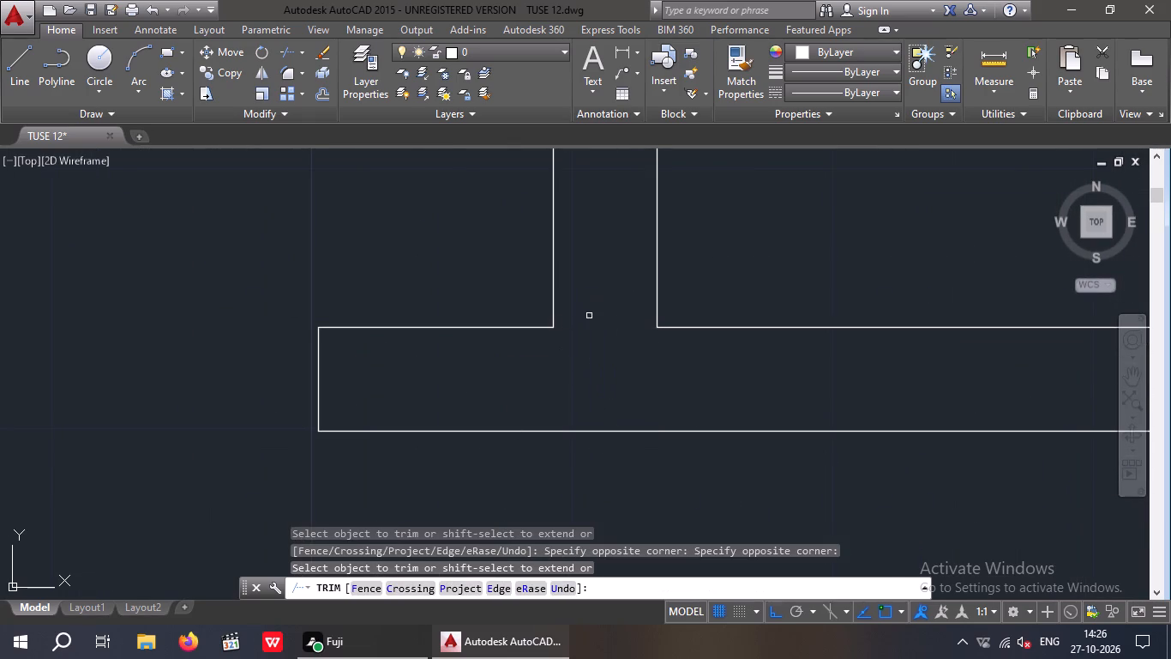
Trim the overlapping lines at the right-end corner of the horizontal partition below the small left-side room.
scroll(590, 336, "down", 4)
scroll(677, 433, "down", 1)
middle_click_drag(640, 441, 386, 426)
scroll(522, 373, "up", 4)
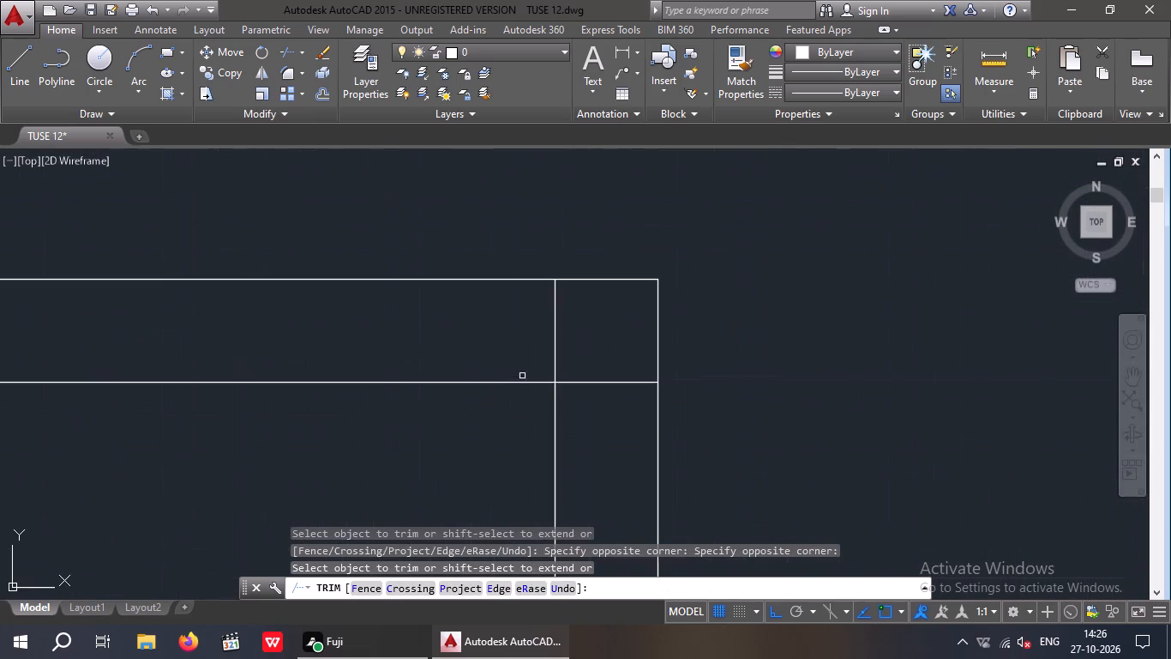
scroll(522, 376, "up", 1)
left_click(623, 418)
left_click(603, 347)
left_click_drag(620, 317, 498, 348)
left_click(479, 348)
Trim the overlapping lines at the small left-side room's top-right corner.
scroll(501, 338, "down", 2)
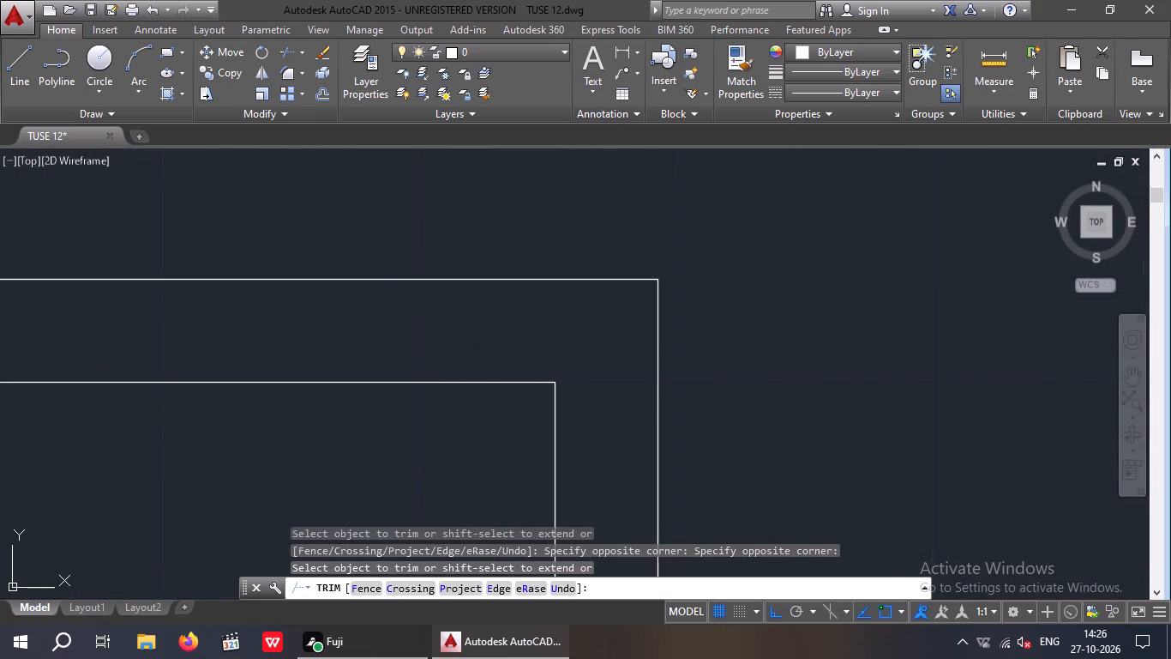
scroll(501, 338, "down", 2)
scroll(459, 414, "down", 4)
middle_click_drag(431, 441, 442, 430)
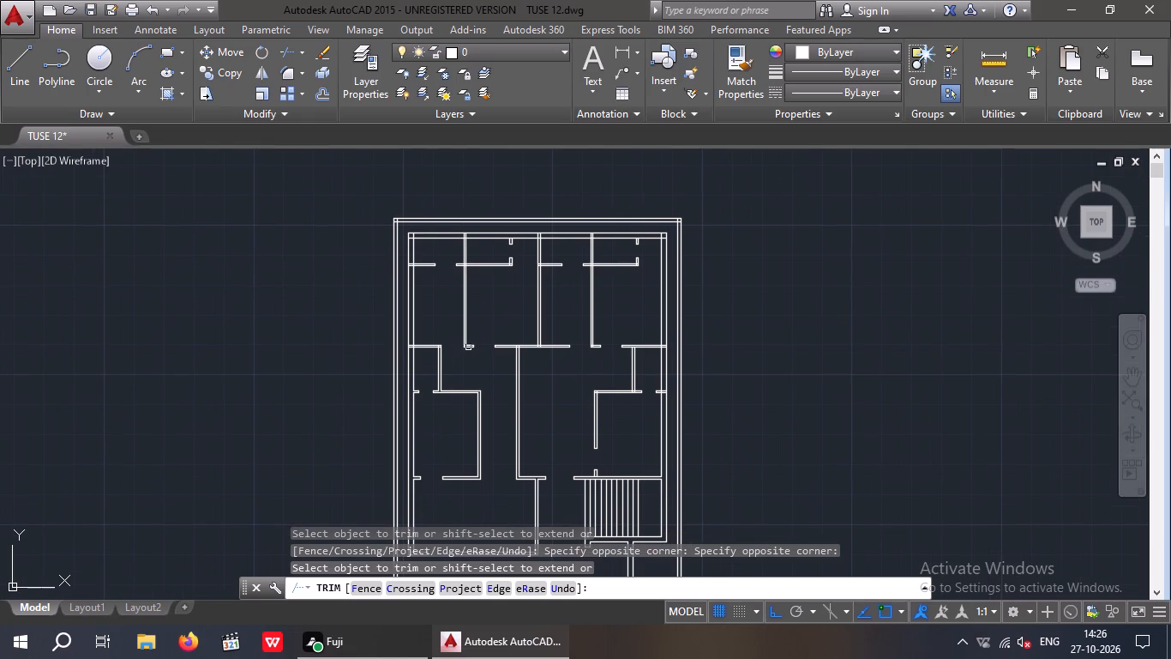
scroll(428, 357, "up", 4)
scroll(502, 277, "up", 1)
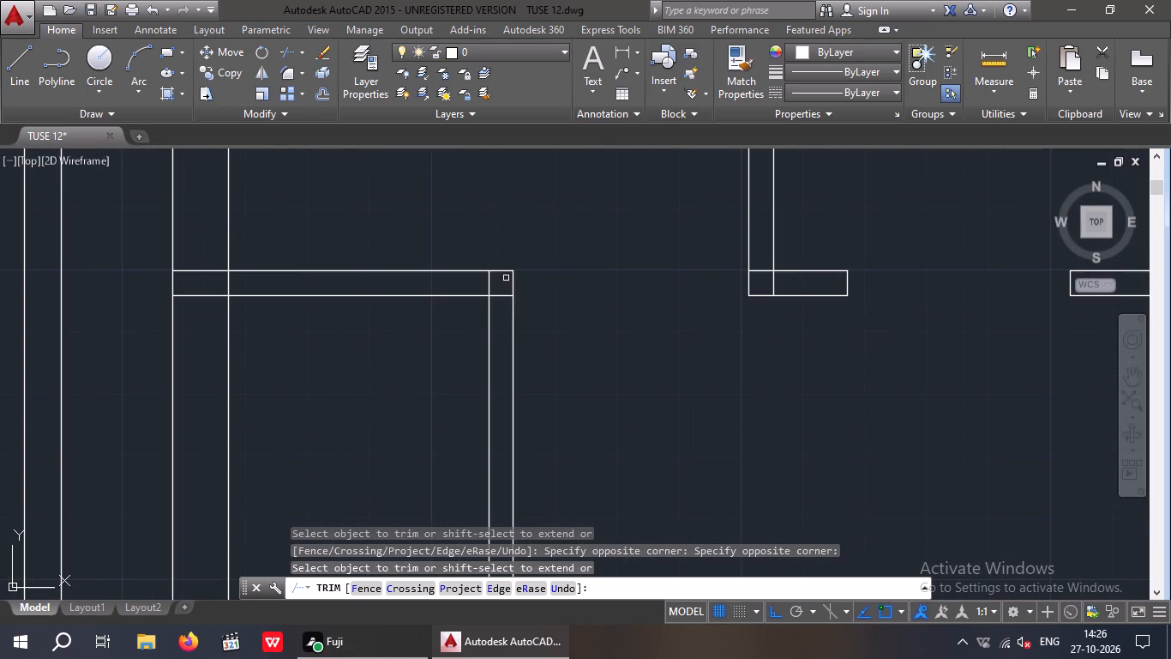
scroll(496, 281, "up", 2)
left_click_drag(507, 340, 500, 303)
left_click(498, 296)
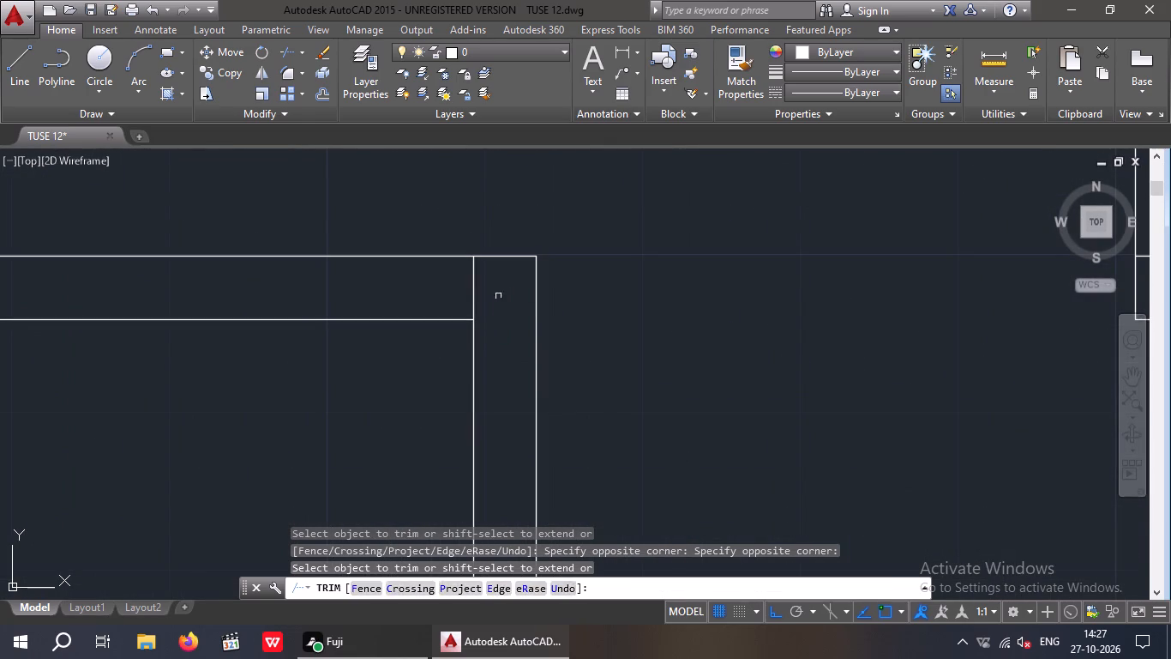
left_click_drag(502, 277, 442, 290)
left_click_drag(430, 295, 447, 291)
Trim the junction where the small left-side room's top partition meets the left inner wall.
scroll(459, 278, "down", 4)
scroll(345, 273, "up", 4)
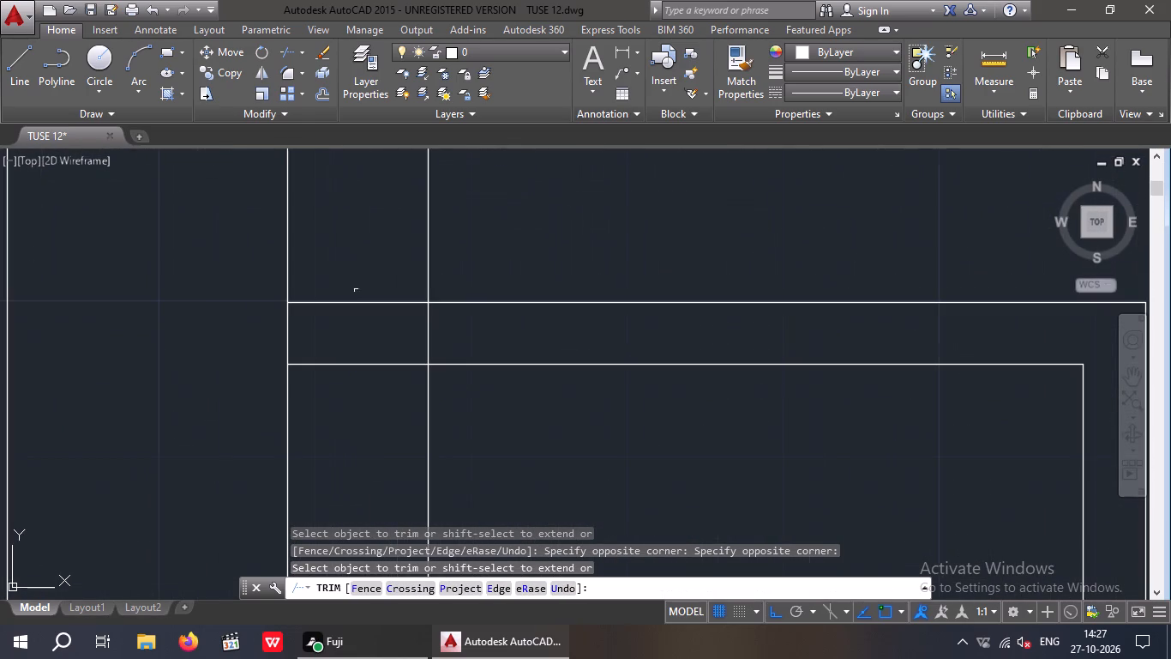
left_click_drag(371, 400, 344, 339)
left_click(335, 269)
left_click_drag(453, 317, 393, 344)
left_click(389, 347)
Trim the corner at the lower end of the upper-left room's right partition, where it meets its short stub.
scroll(391, 281, "down", 5)
scroll(528, 284, "up", 6)
left_click_drag(481, 318, 416, 358)
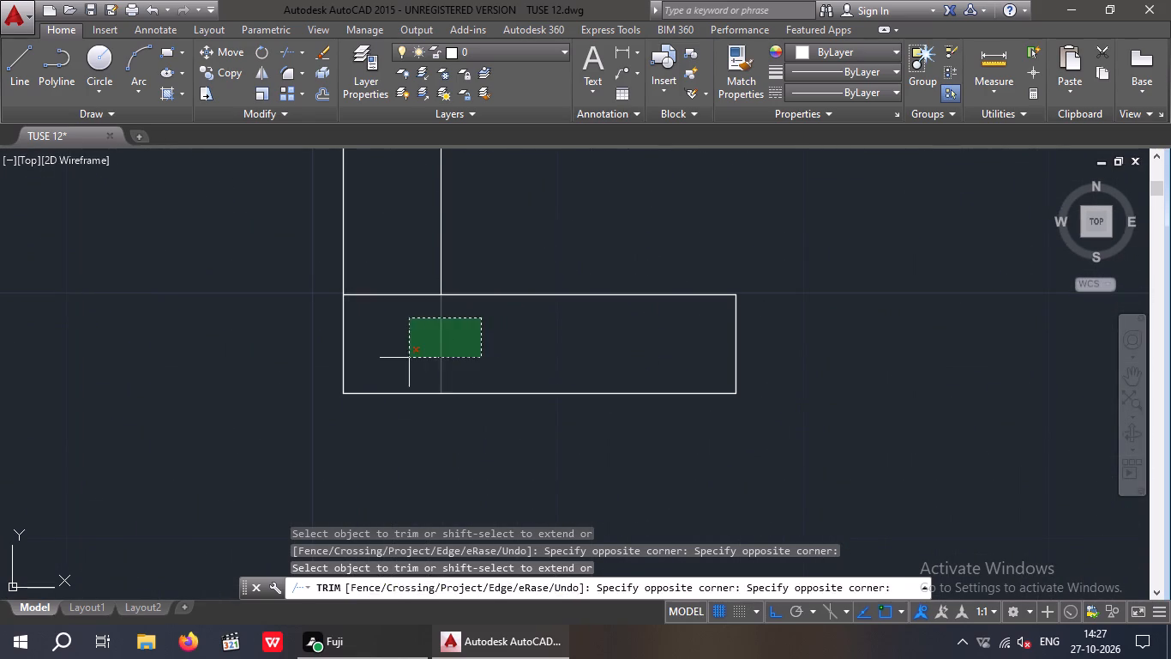
left_click(411, 358)
left_click_drag(436, 353, 412, 329)
left_click(378, 257)
Trim the junction between the left inner wall and the uppermost horizontal partition stub near the plan's top-left.
scroll(378, 264, "down", 5)
middle_click_drag(363, 355, 383, 445)
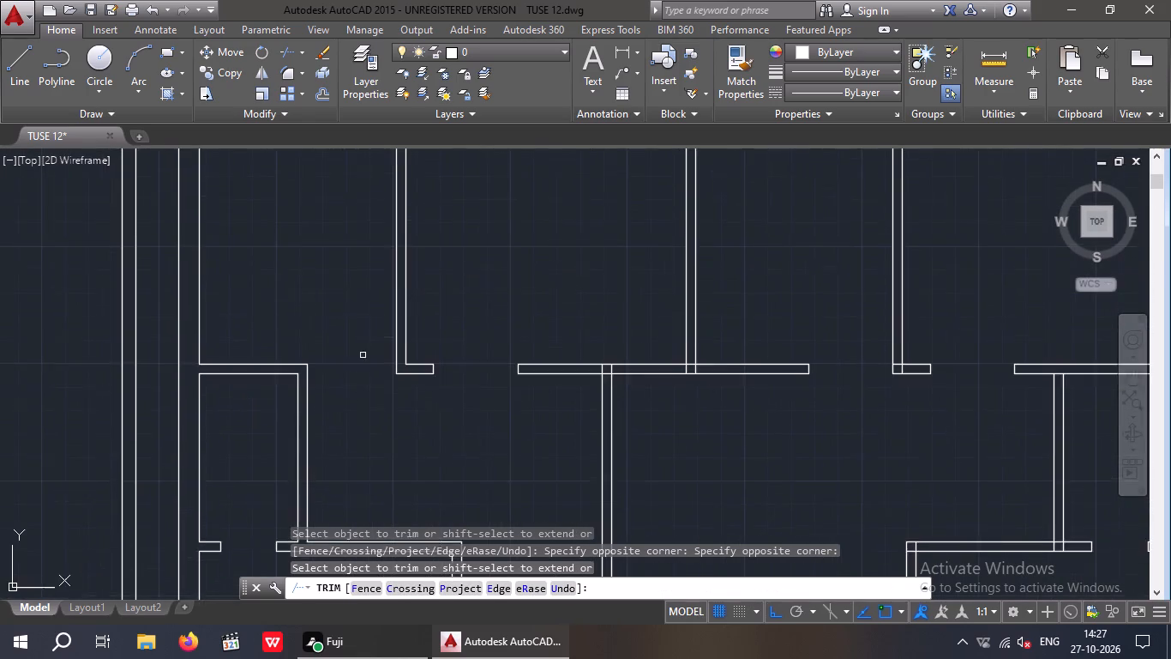
scroll(333, 284, "down", 2)
middle_click_drag(339, 322, 349, 447)
scroll(293, 311, "up", 4)
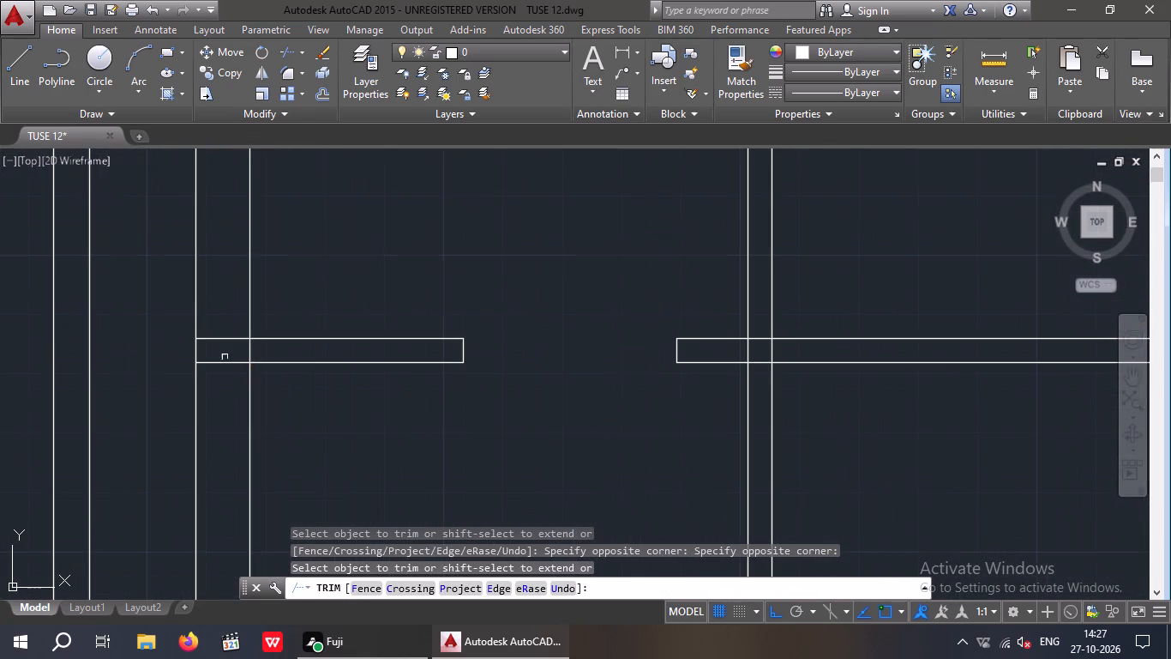
scroll(223, 353, "up", 3)
left_click_drag(241, 431, 210, 353)
left_click_drag(186, 247, 191, 257)
left_click_drag(366, 321, 263, 372)
left_click(263, 372)
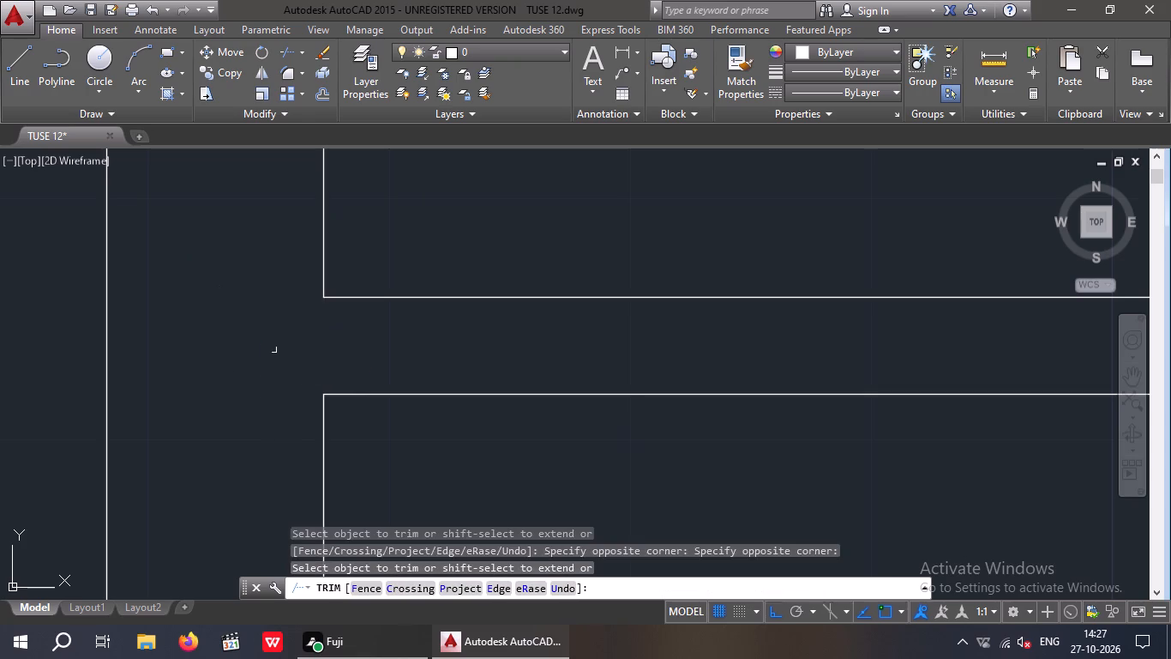
scroll(273, 301, "down", 4)
middle_click_drag(459, 306, 428, 498)
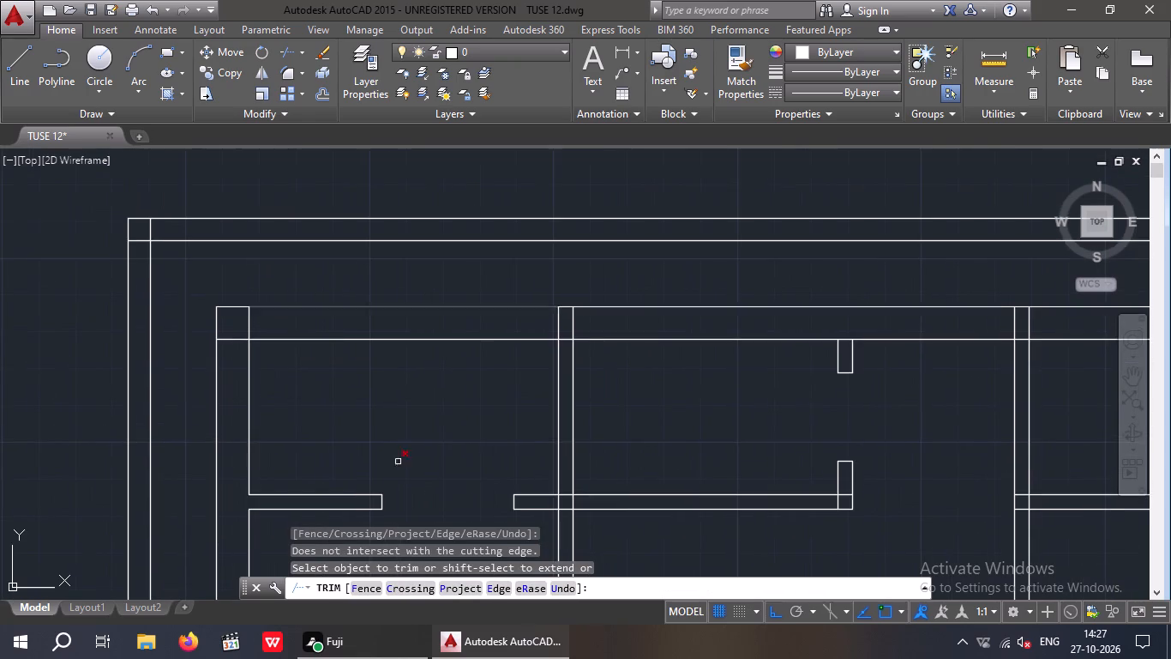
Trim the overlapping lines at the inner wall's top-left corner.
scroll(225, 313, "up", 4)
left_click_drag(408, 302, 298, 371)
left_click(298, 371)
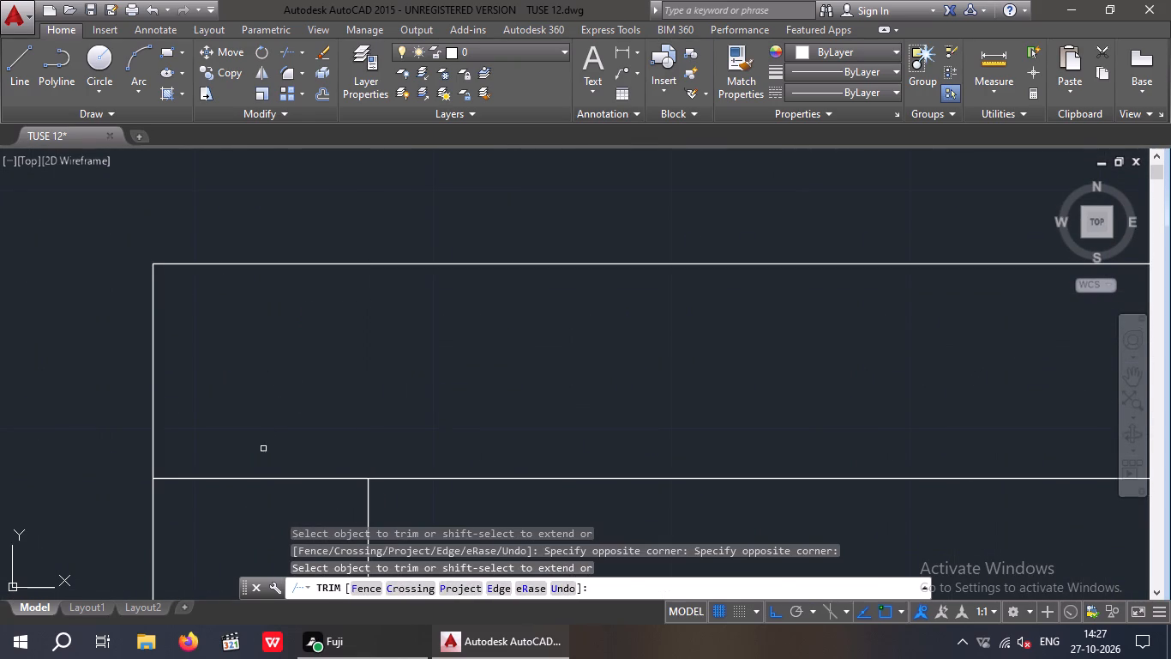
left_click_drag(244, 511, 231, 484)
left_click(232, 415)
Trim the junction where the first vertical partition from the left meets the top inner wall.
scroll(237, 281, "down", 4)
scroll(592, 284, "up", 3)
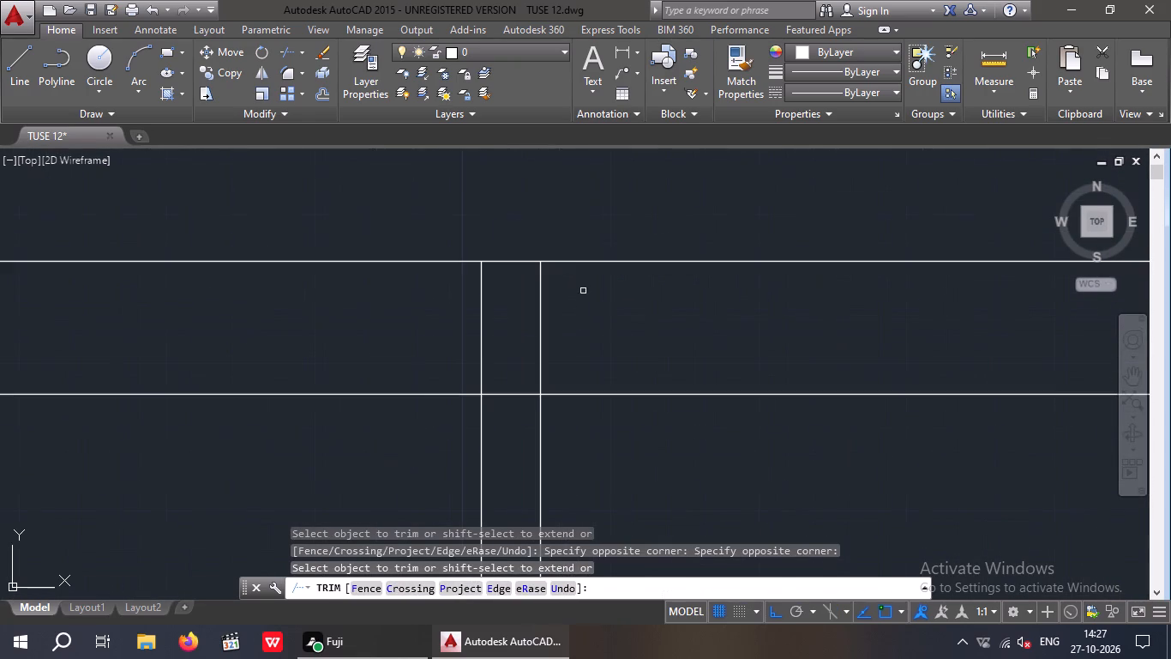
left_click_drag(592, 291, 400, 357)
left_click(359, 348)
left_click_drag(514, 431, 499, 384)
left_click(501, 356)
Trim the crossing of the first vertical partition and the uppermost horizontal partition into an open junction.
scroll(502, 346, "down", 3)
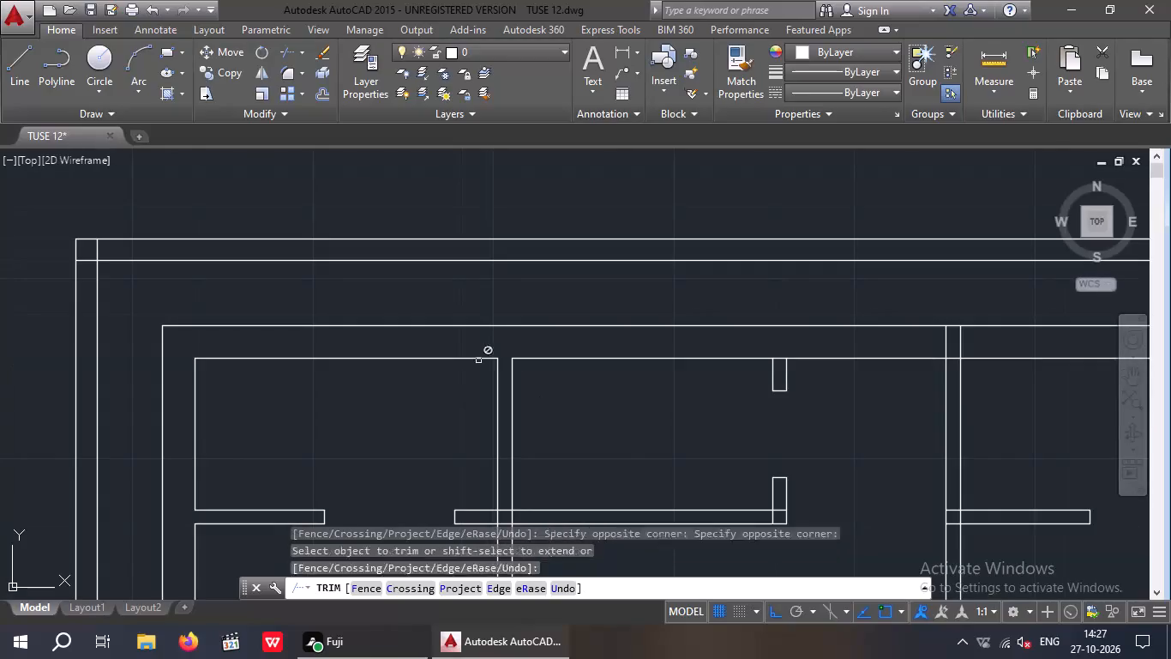
middle_click_drag(398, 403, 282, 293)
scroll(386, 408, "up", 4)
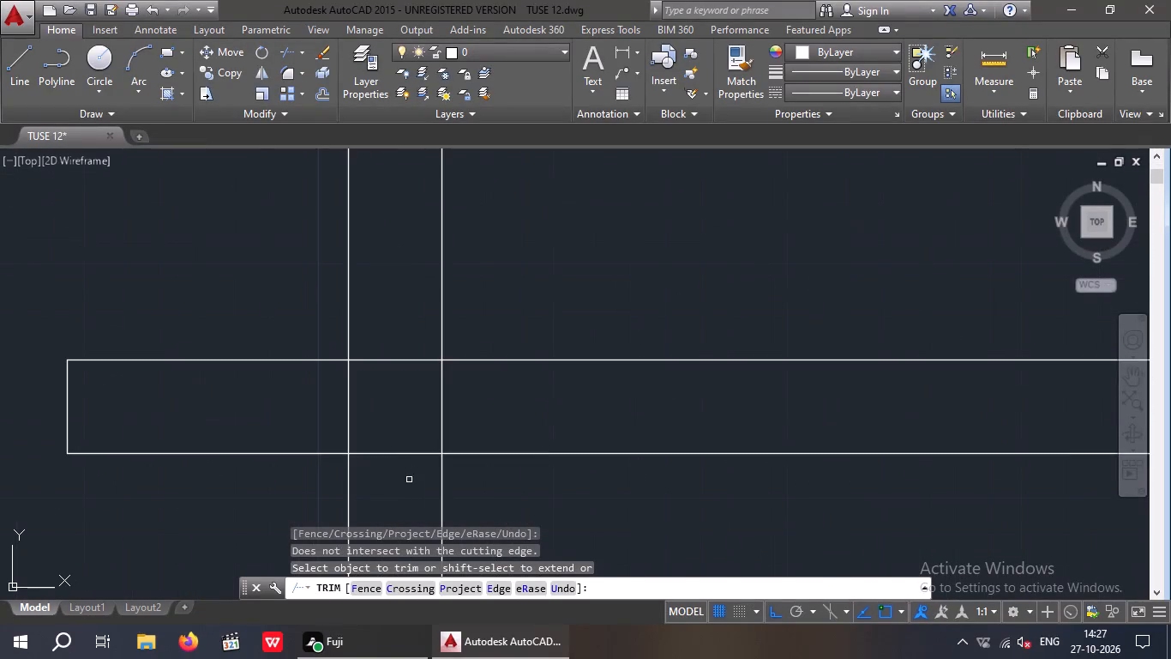
left_click_drag(405, 482, 390, 420)
left_click_drag(382, 317, 385, 343)
left_click_drag(483, 391, 385, 413)
left_click_drag(307, 414, 317, 414)
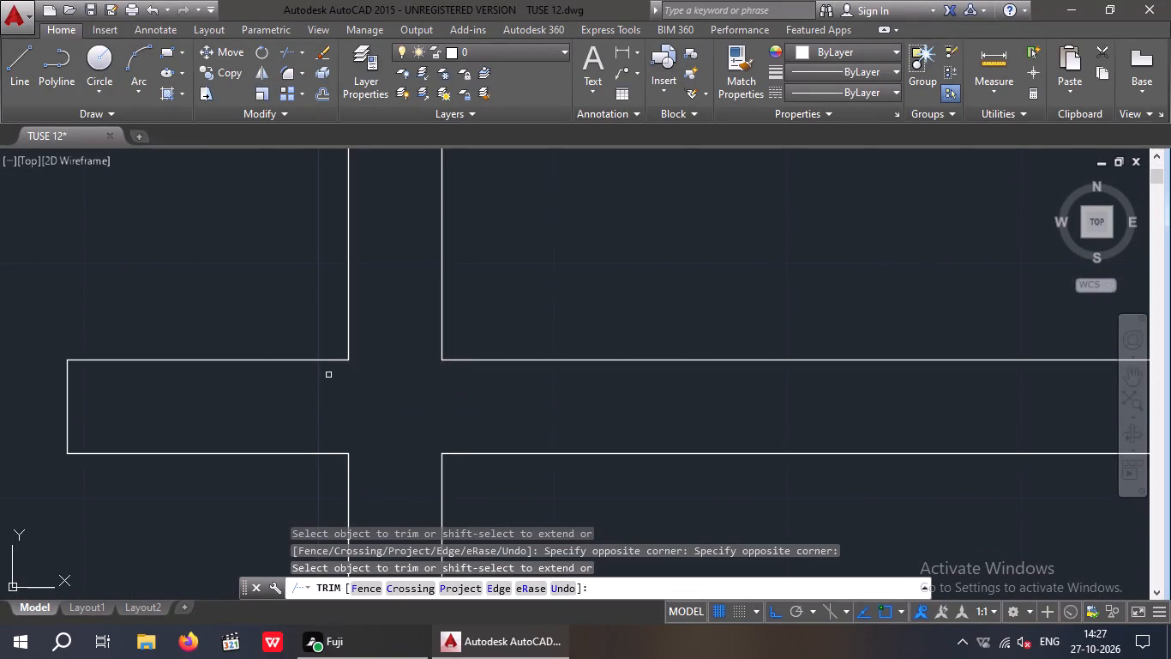
Trim the top inner wall line across the short stub between the first and middle vertical partitions.
scroll(330, 365, "down", 7)
middle_click_drag(376, 426, 234, 446)
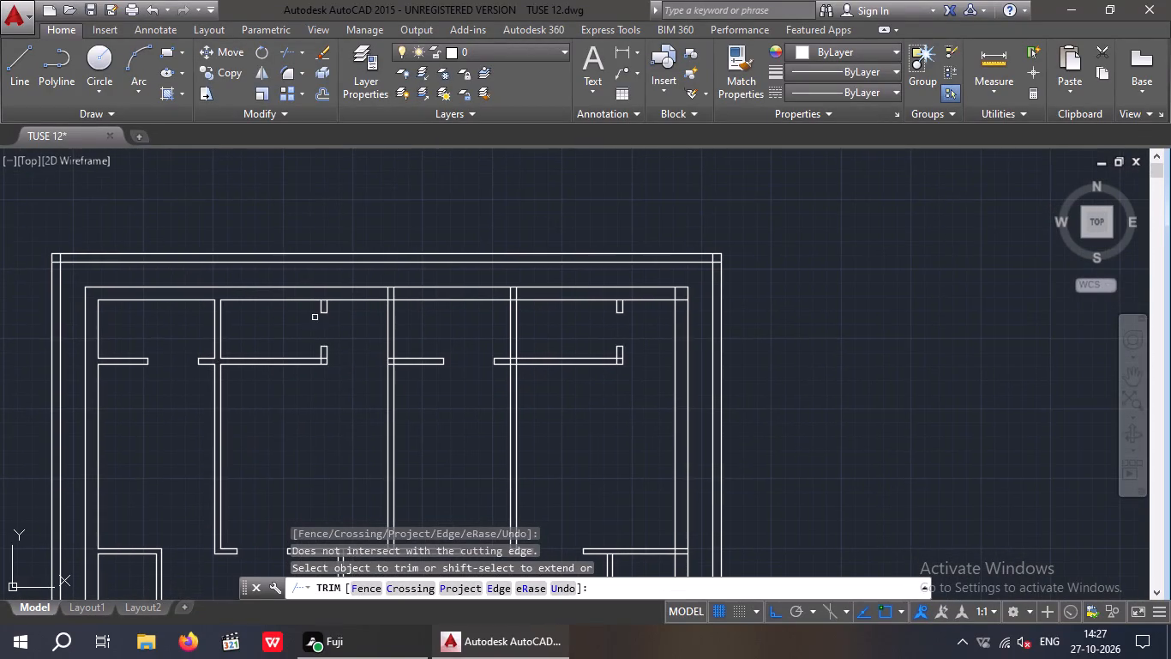
scroll(324, 299, "up", 5)
left_click_drag(313, 335, 290, 312)
left_click(277, 250)
Trim the corner where the upper-left horizontal partition's right end meets its short upright stub.
scroll(297, 245, "down", 6)
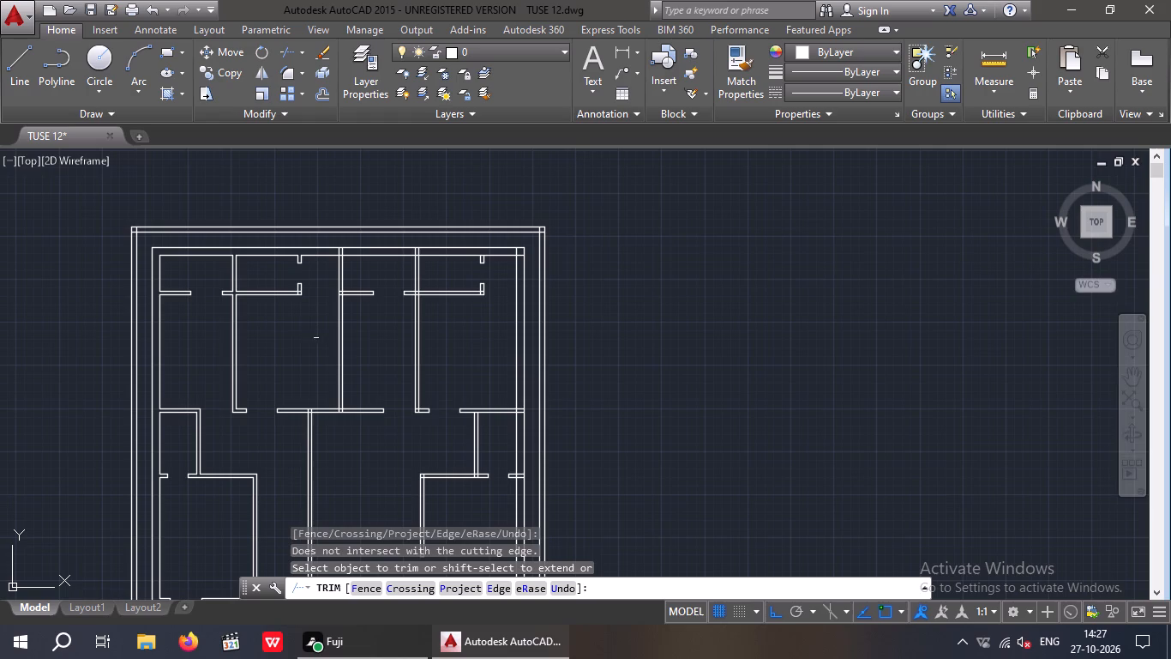
scroll(299, 292, "up", 8)
left_click_drag(285, 308, 285, 311)
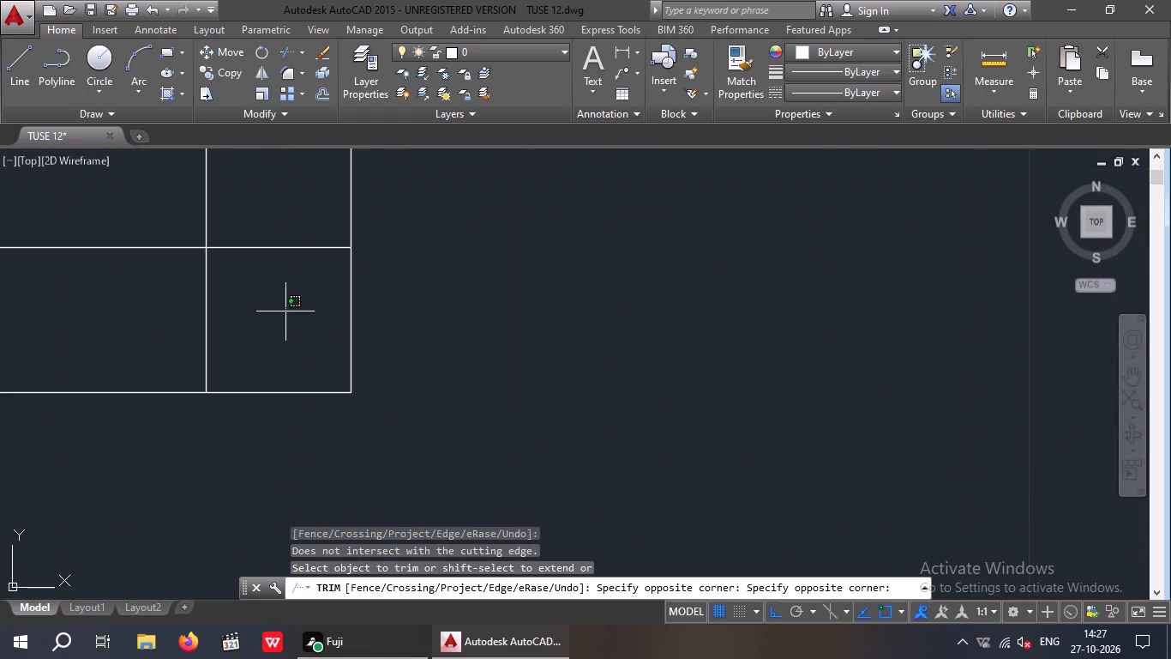
left_click_drag(285, 311, 268, 293)
left_click_drag(254, 190, 255, 207)
left_click_drag(269, 261, 115, 372)
left_click(128, 359)
Trim the junction where the middle vertical partition meets the top inner wall.
scroll(159, 318, "down", 4)
scroll(237, 284, "down", 3)
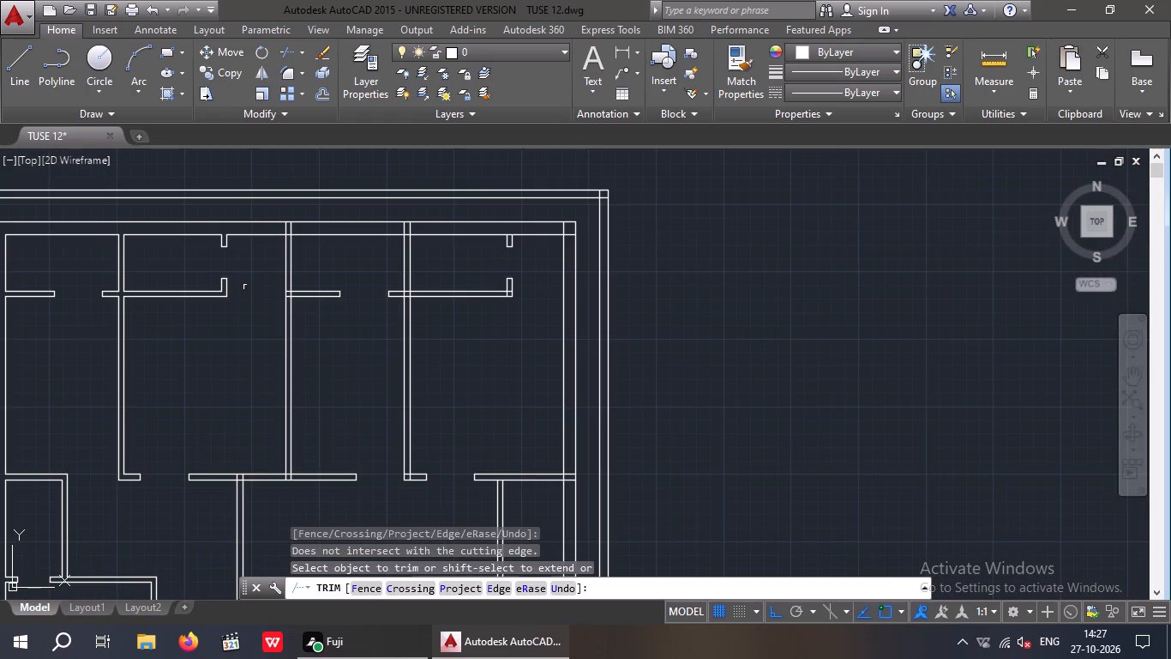
middle_click_drag(222, 336, 179, 367)
scroll(245, 257, "up", 4)
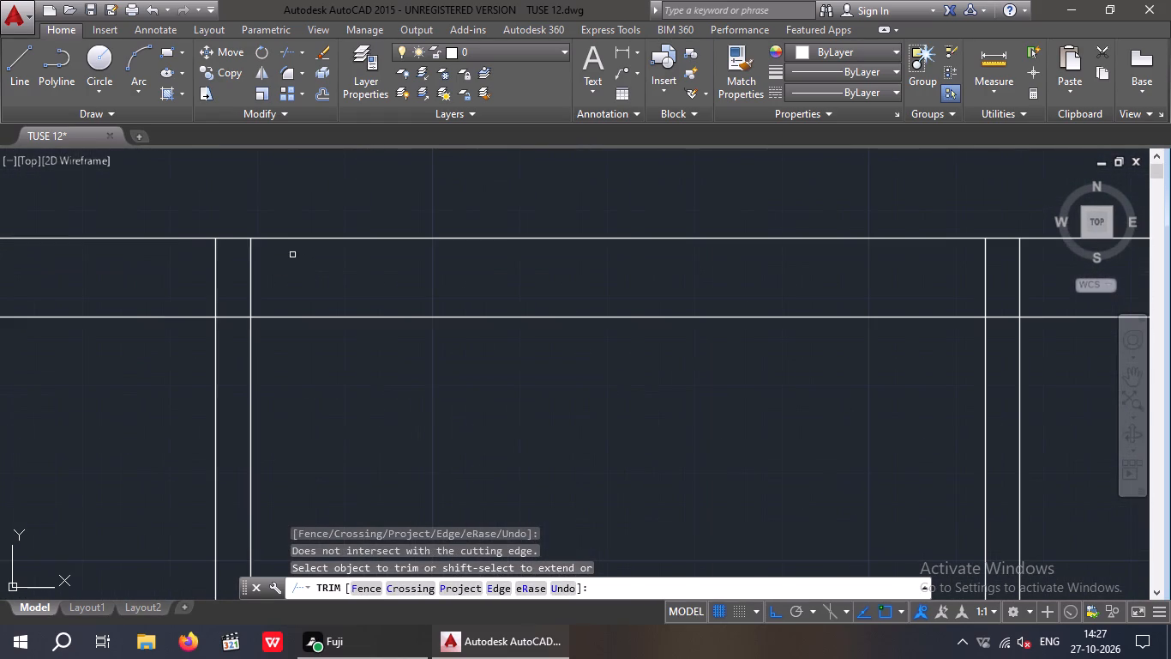
left_click_drag(284, 253, 200, 277)
left_click(167, 275)
left_click_drag(241, 334, 231, 322)
left_click(228, 290)
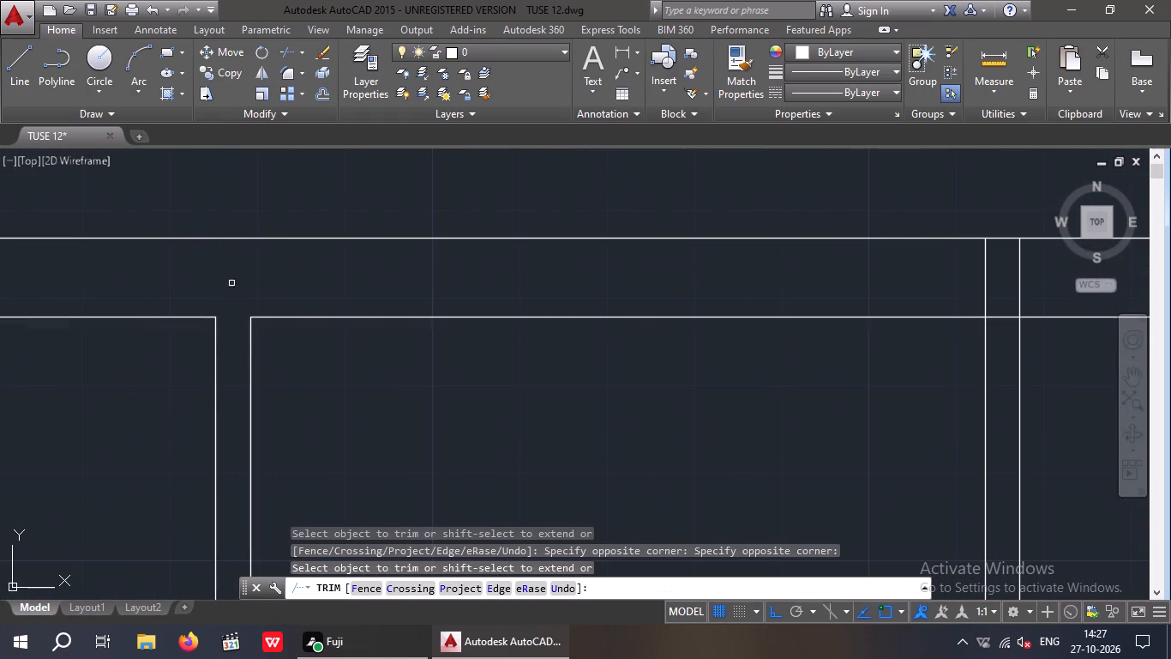
Trim the junction where the middle vertical partition meets the upper horizontal stub on its right side.
scroll(240, 263, "down", 4)
scroll(233, 340, "up", 7)
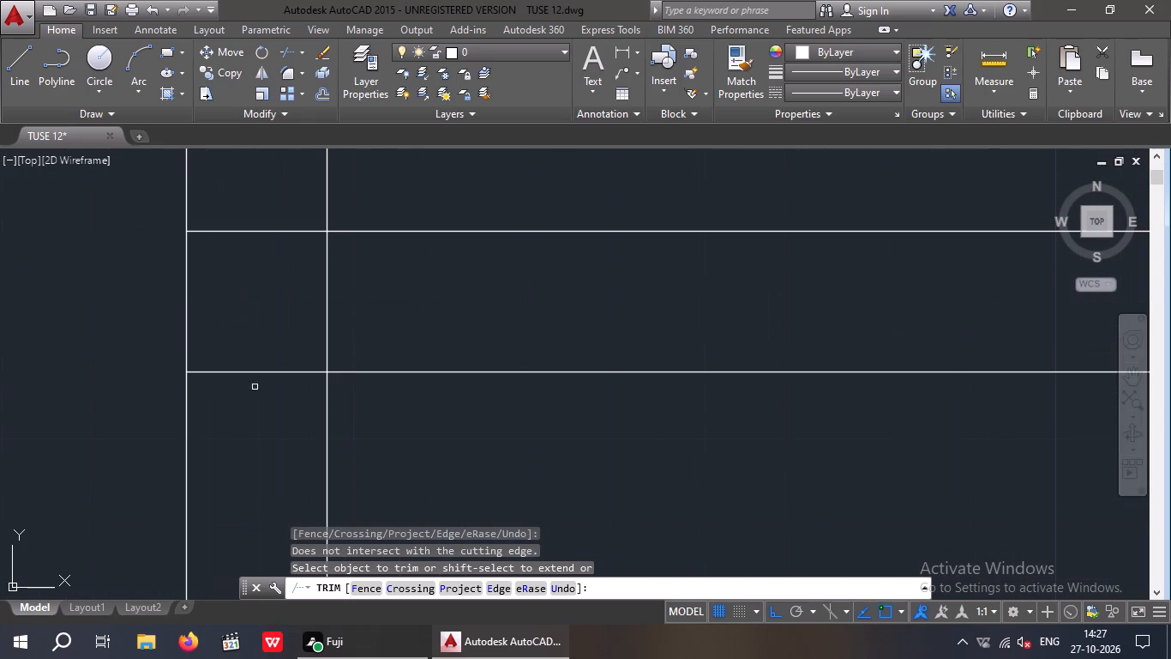
left_click_drag(257, 399, 233, 367)
left_click_drag(223, 199, 224, 209)
left_click_drag(378, 277, 314, 321)
left_click(291, 332)
Trim the junction where the third vertical partition meets the top inner wall.
scroll(297, 303, "down", 2)
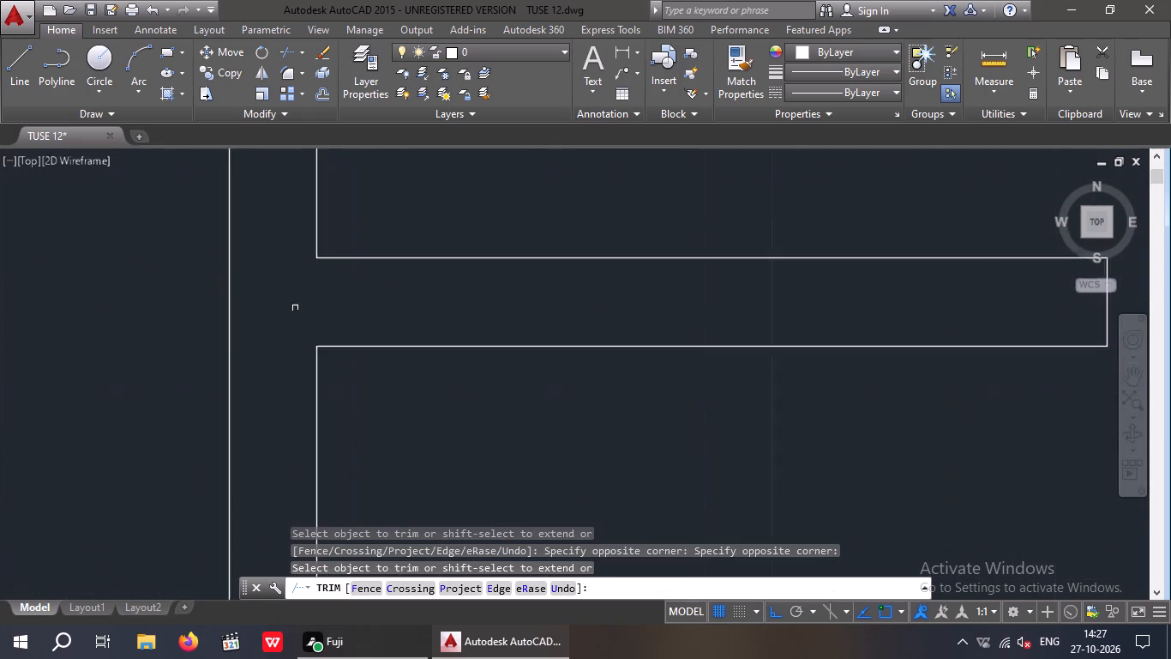
scroll(295, 308, "down", 6)
middle_click_drag(262, 432, 167, 477)
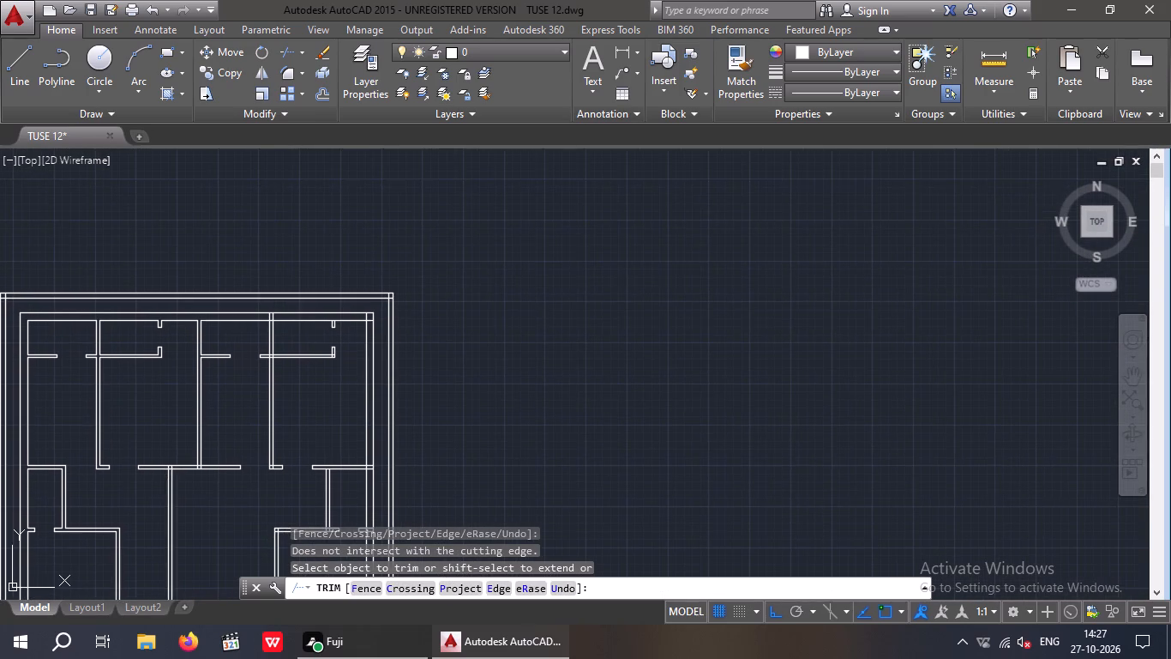
scroll(267, 313, "up", 5)
left_click_drag(346, 316, 272, 336)
left_click_drag(250, 335, 262, 335)
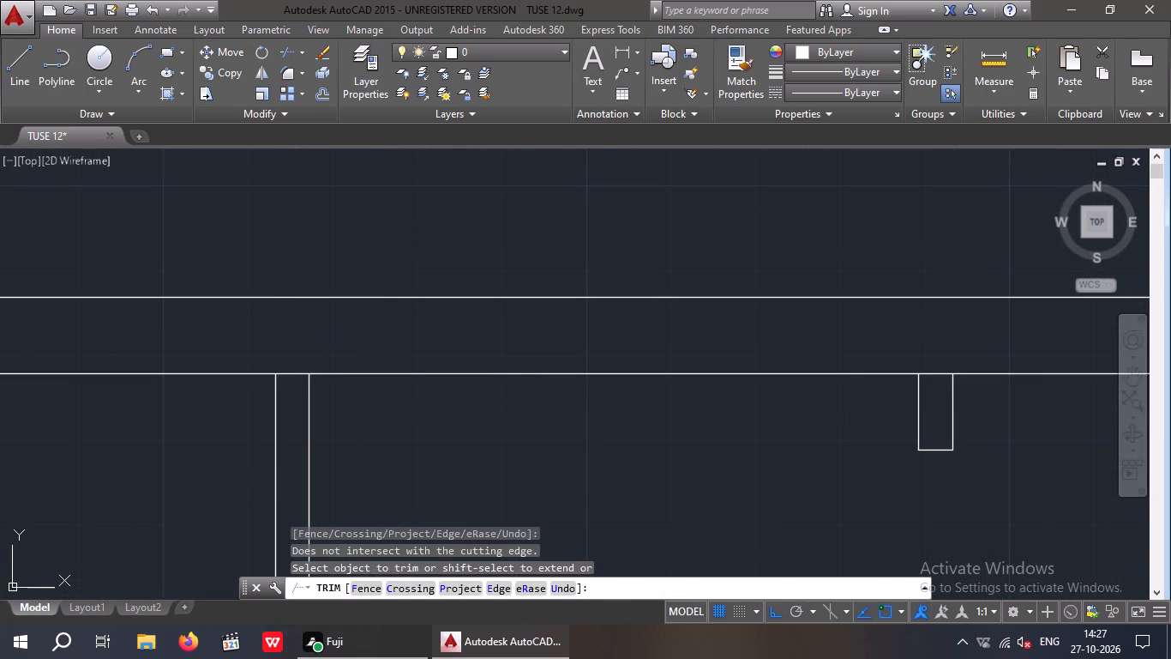
left_click_drag(299, 394, 291, 377)
left_click(289, 348)
Trim the crossing of the third vertical partition and the upper-right horizontal partition into an open junction.
scroll(293, 322, "down", 4)
scroll(296, 396, "up", 6)
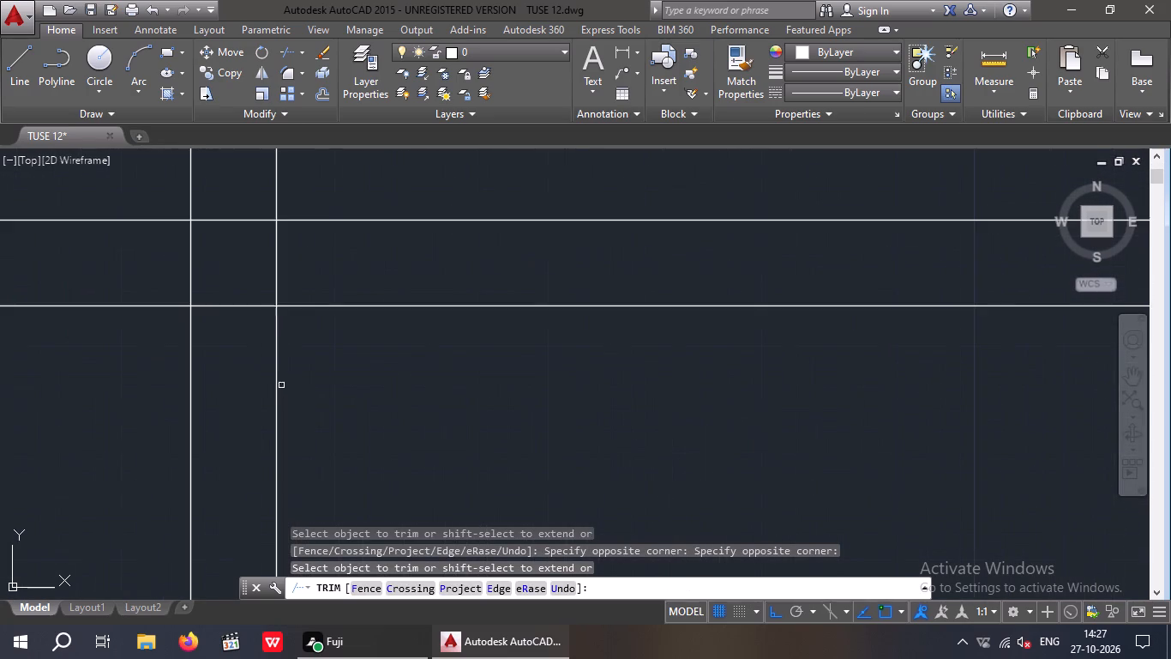
left_click_drag(303, 257, 230, 275)
left_click(172, 275)
left_click_drag(239, 343, 227, 299)
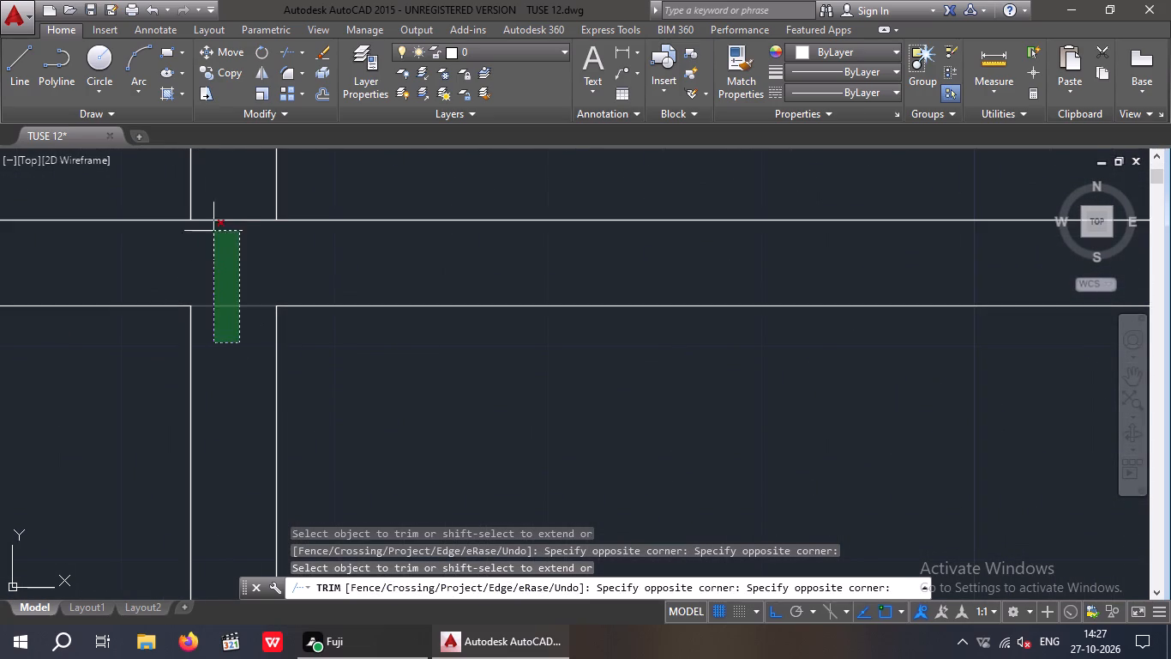
left_click(207, 202)
Trim the top inner wall line across the short stub near the plan's top-right.
scroll(228, 218, "down", 5)
middle_click_drag(261, 346, 213, 450)
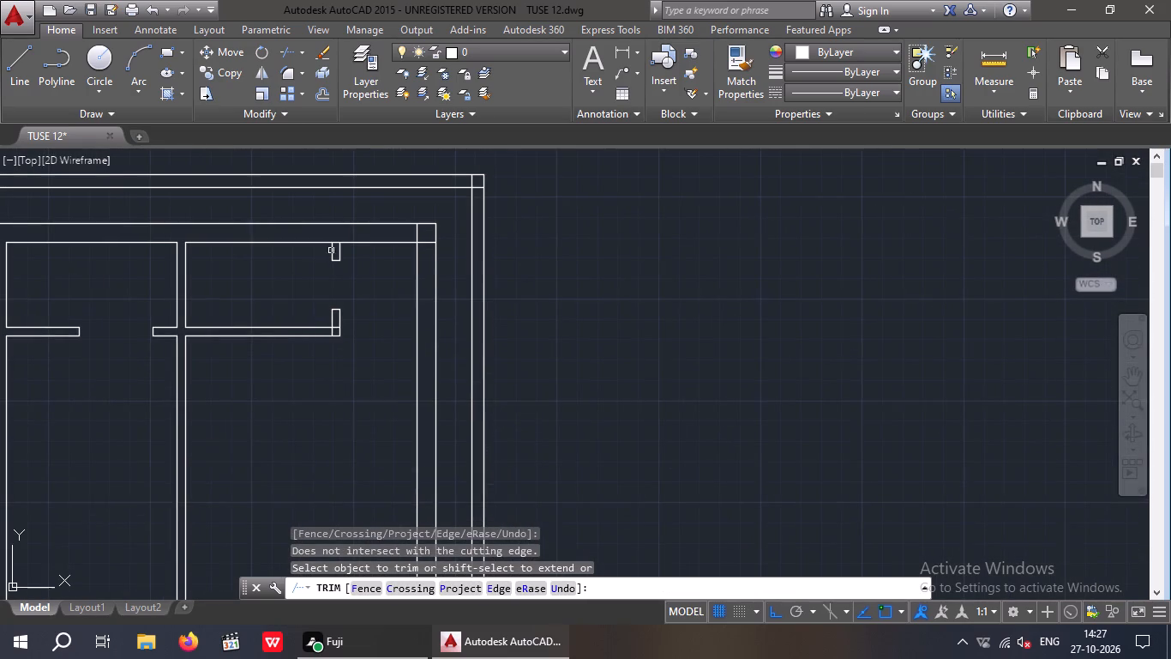
scroll(337, 239, "up", 3)
left_click(322, 277)
left_click(319, 238)
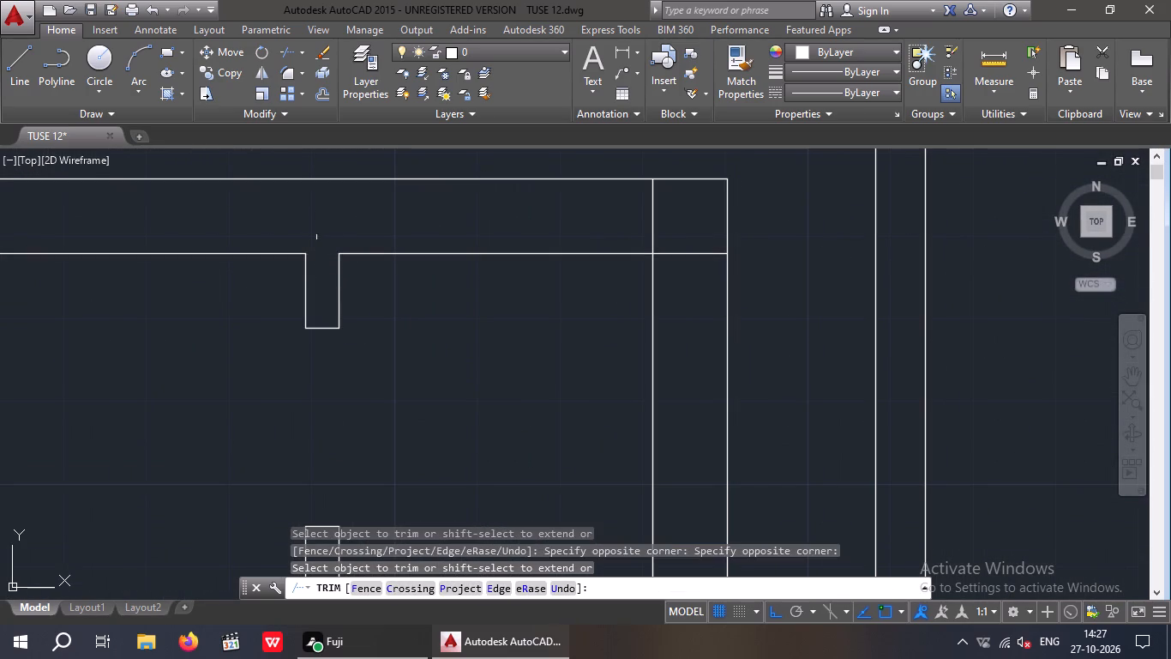
Trim the corner where the upper-right horizontal partition's right end meets its short upright stub.
scroll(325, 232, "down", 4)
scroll(324, 274, "up", 5)
middle_click_drag(315, 330, 307, 236)
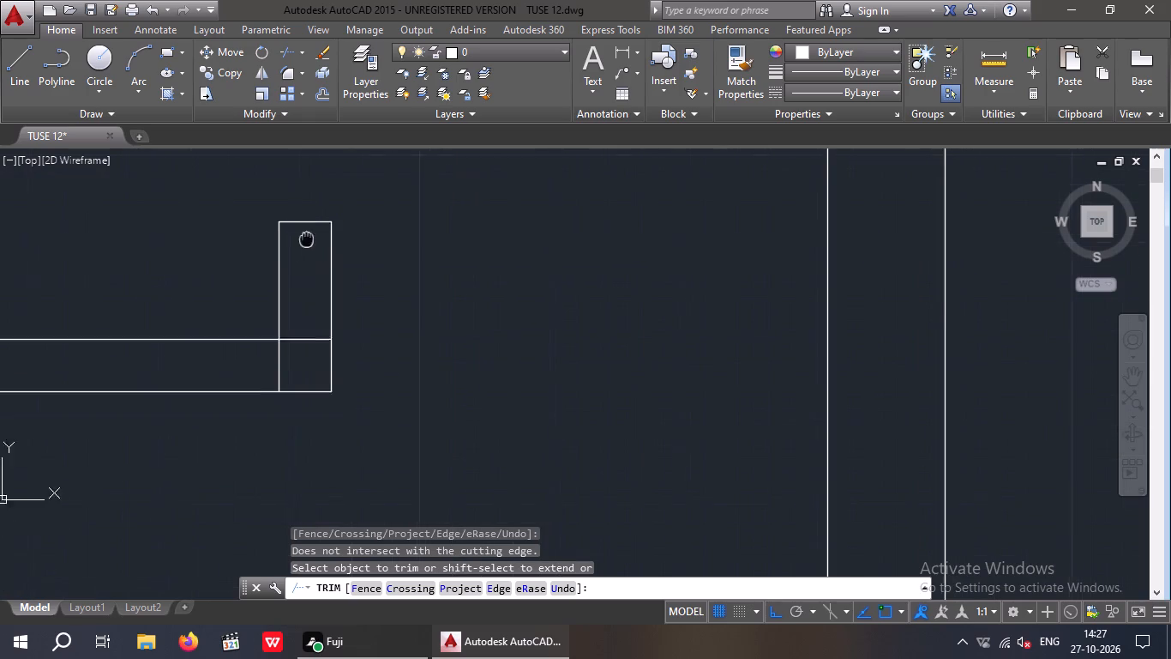
middle_click_drag(307, 236, 307, 234)
scroll(301, 348, "up", 2)
left_click_drag(317, 347, 291, 314)
left_click_drag(293, 245, 293, 262)
left_click_drag(297, 324, 213, 386)
left_click(212, 386)
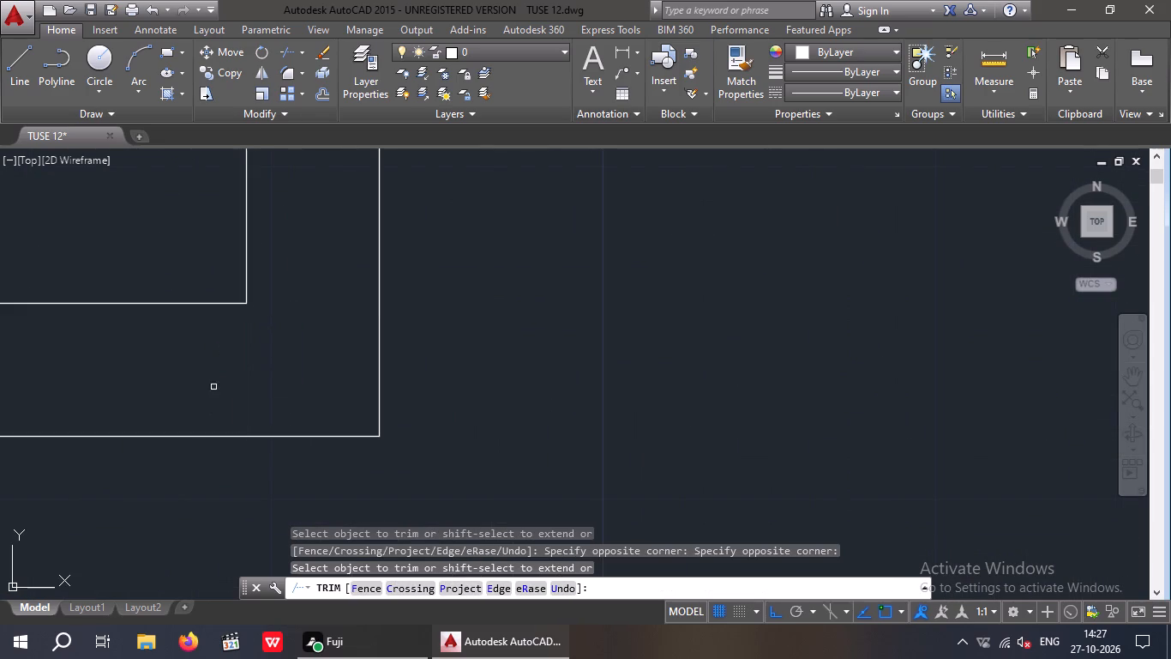
Trim the overlapping lines at the inner wall's top-right corner.
scroll(230, 351, "down", 4)
scroll(343, 261, "down", 3)
scroll(365, 233, "up", 5)
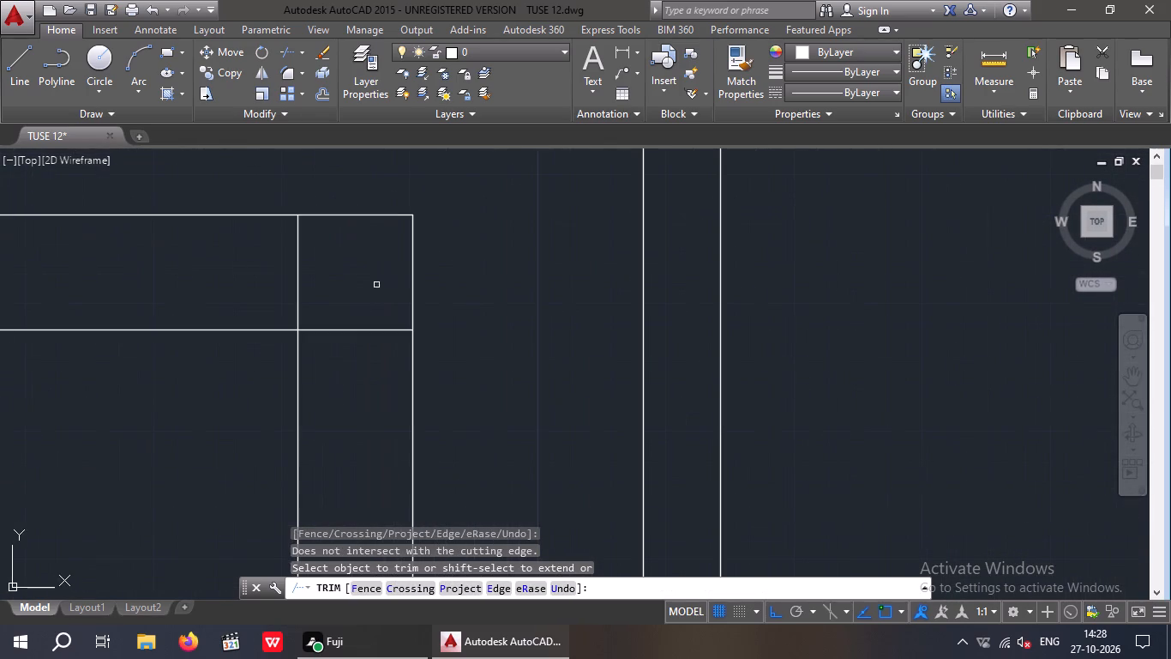
left_click_drag(377, 360, 359, 301)
left_click(361, 263)
left_click_drag(365, 237, 265, 278)
left_click(258, 278)
Trim the overlapping lines at the outer boundary wall's top-right corner.
scroll(269, 271, "down", 4)
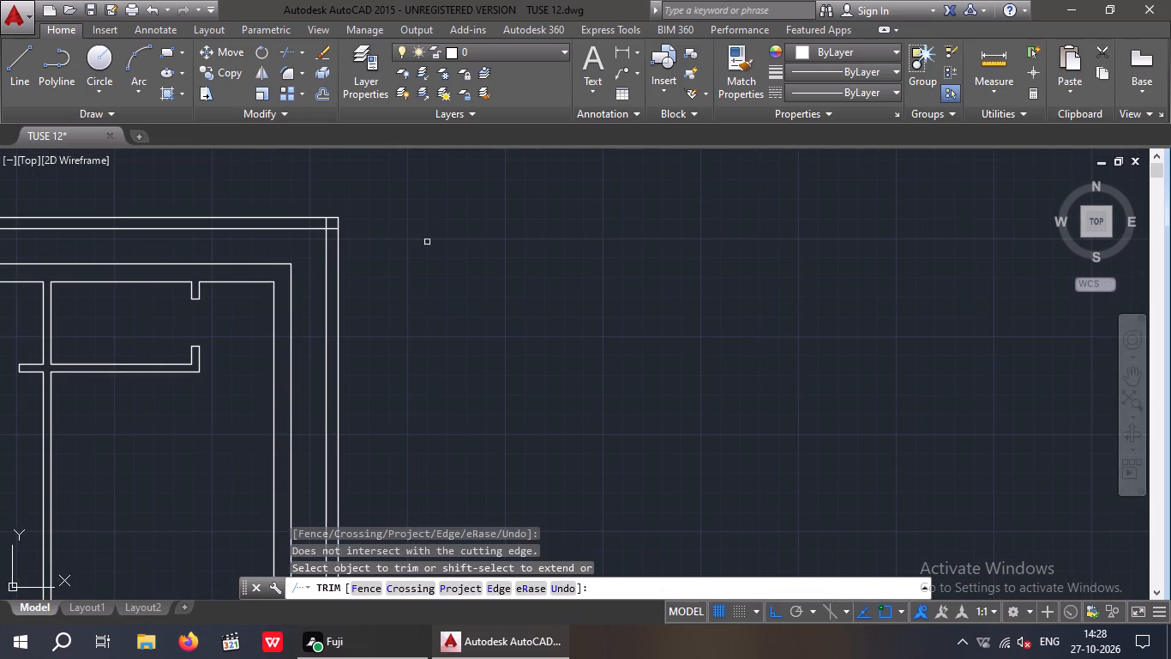
scroll(329, 227, "up", 5)
left_click_drag(318, 184, 225, 223)
left_click(223, 223)
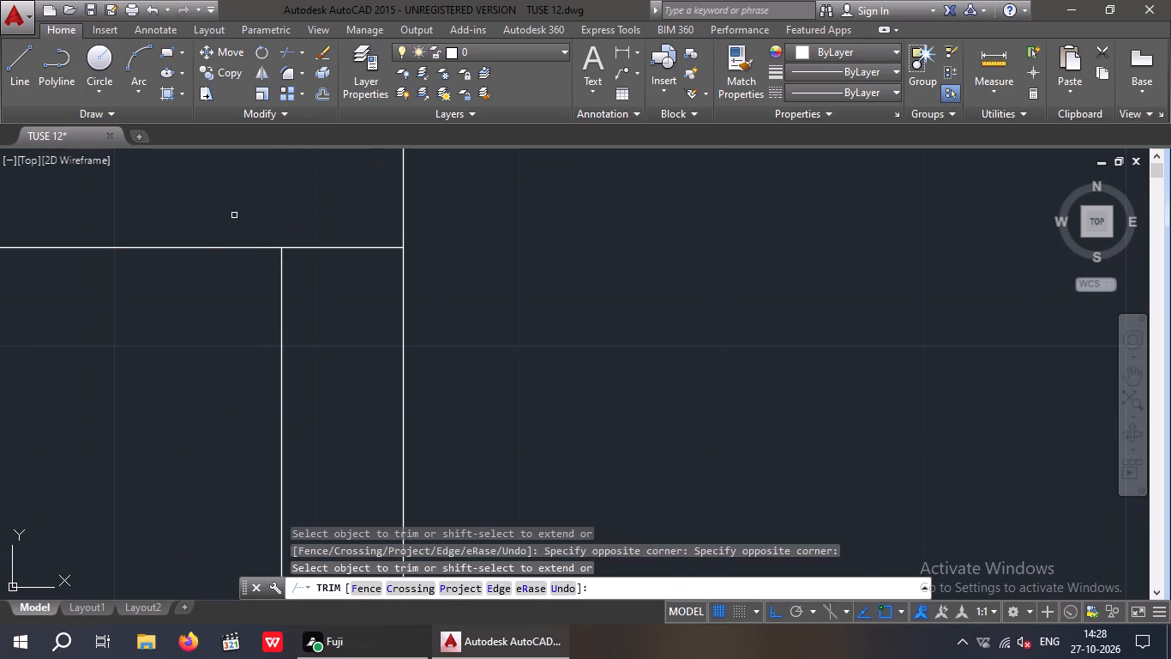
scroll(247, 207, "down", 2)
middle_click(246, 230)
scroll(286, 230, "up", 2)
left_click_drag(296, 257, 271, 226)
left_click(266, 194)
Trim the overlapping lines at the outer boundary wall's top-left corner.
scroll(267, 203, "down", 3)
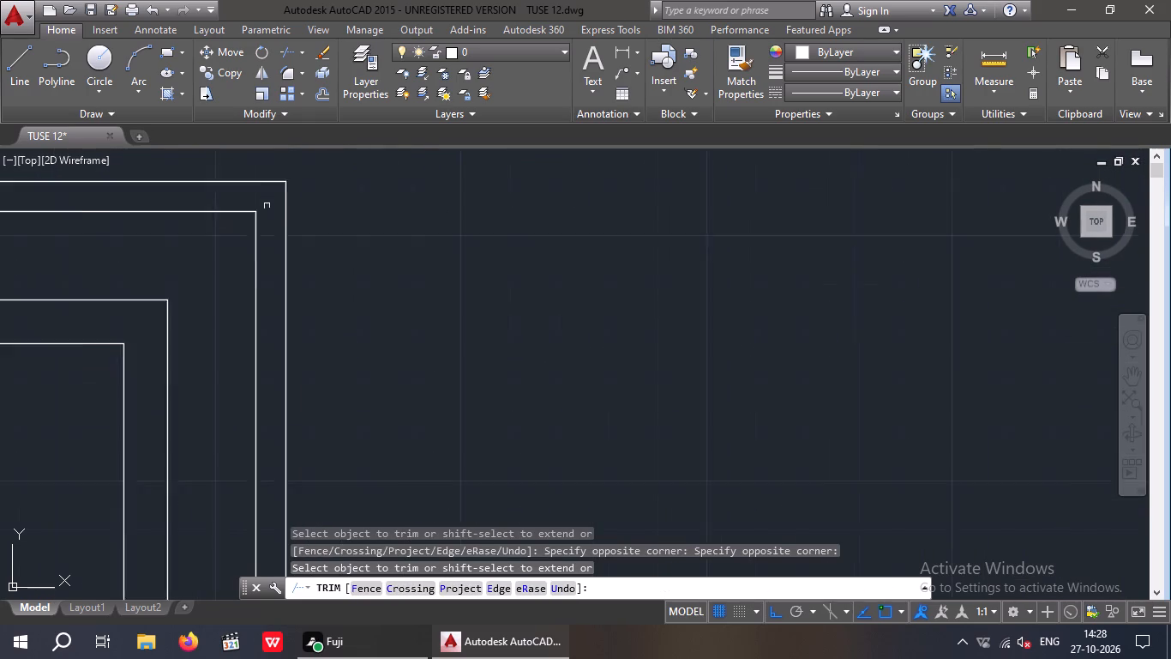
scroll(267, 206, "down", 1)
middle_click_drag(220, 243, 334, 238)
scroll(285, 228, "down", 4)
scroll(86, 220, "up", 3)
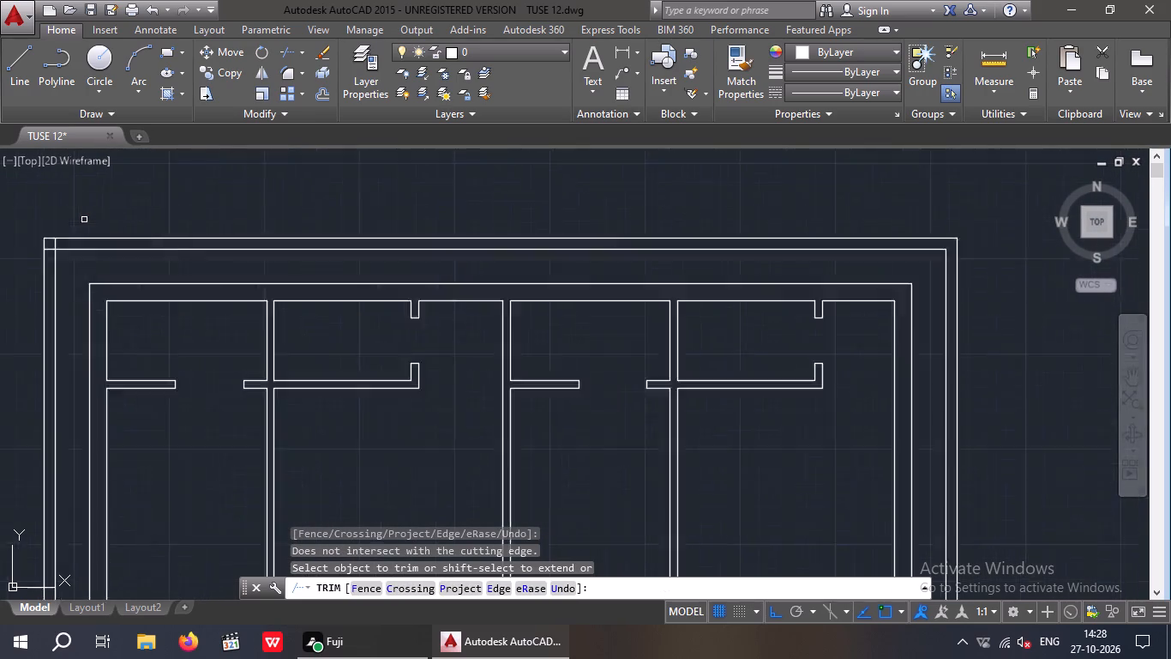
scroll(84, 220, "up", 2)
middle_click_drag(52, 275, 237, 295)
scroll(170, 305, "up", 3)
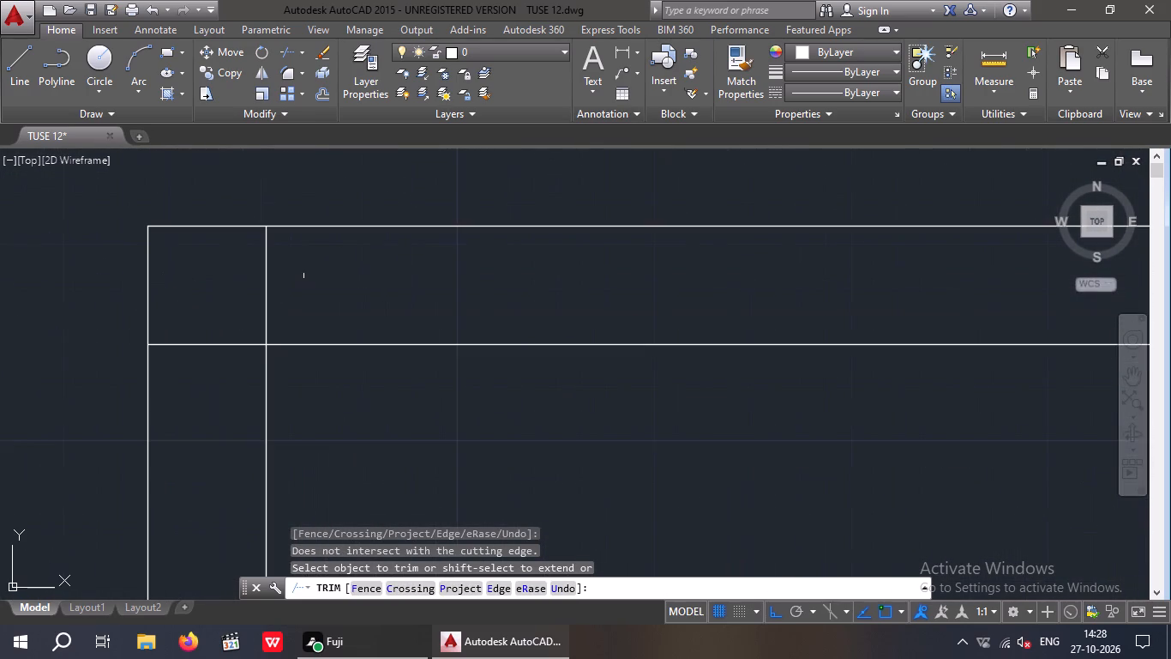
left_click_drag(309, 262, 195, 286)
left_click(195, 286)
left_click_drag(191, 383, 179, 339)
left_click(178, 280)
Trim the junction where the middle vertical partition's lower end meets the central horizontal partition.
scroll(215, 264, "down", 5)
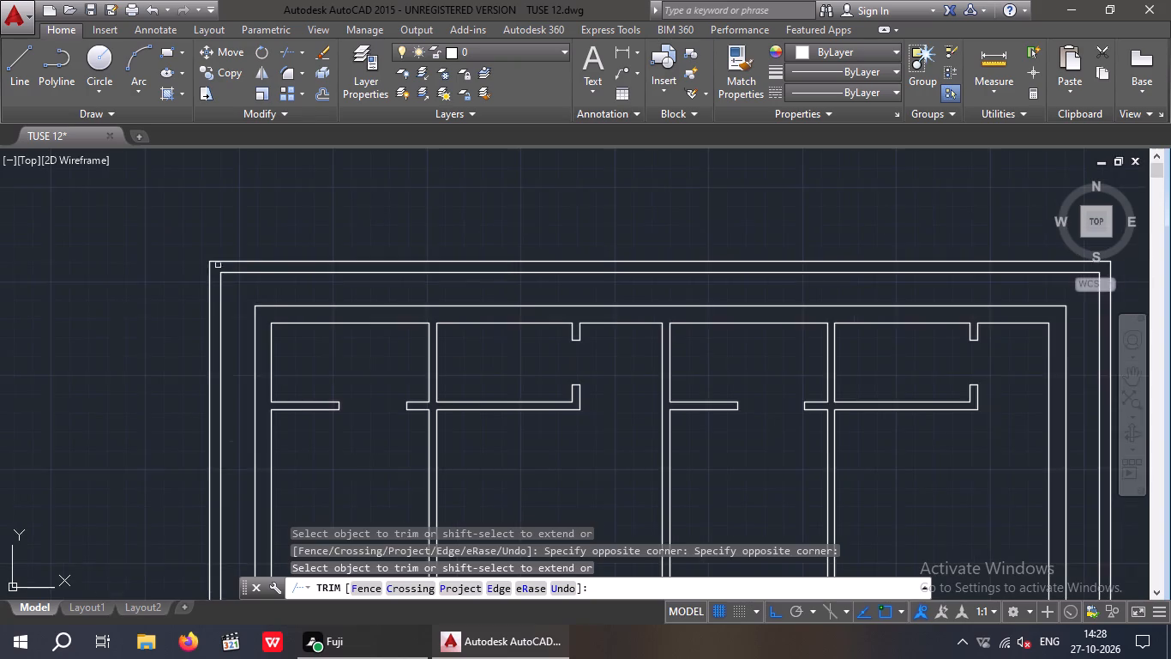
scroll(277, 272, "down", 2)
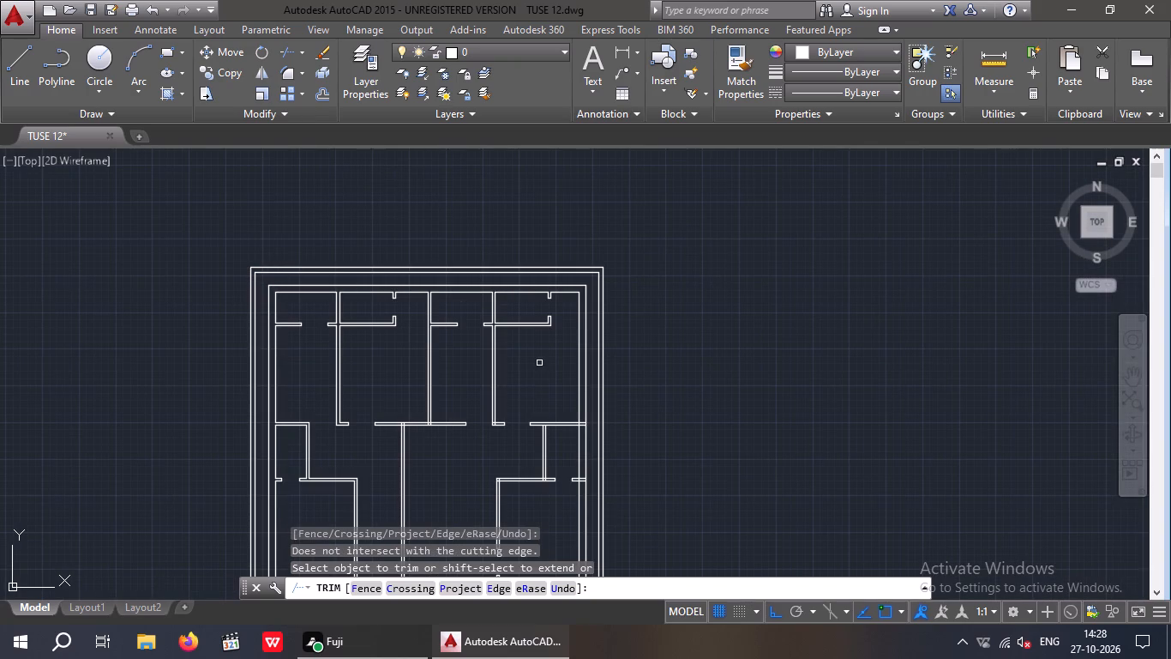
middle_click_drag(533, 357, 296, 275)
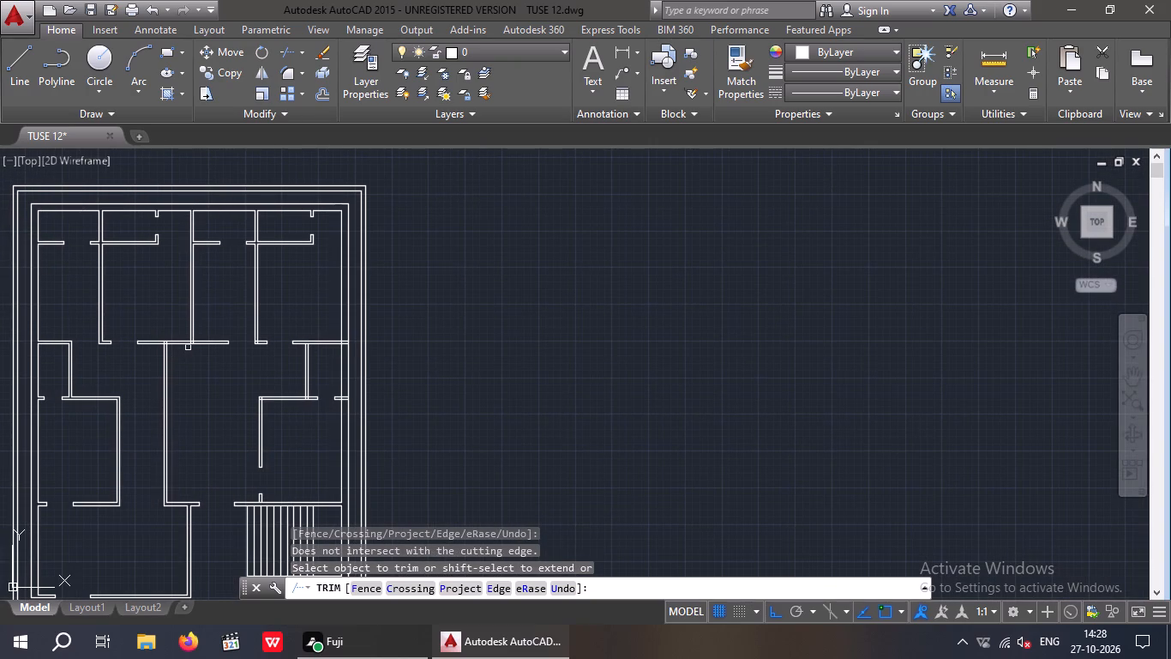
scroll(188, 347, "up", 6)
scroll(210, 253, "up", 2)
left_click_drag(397, 301, 144, 299)
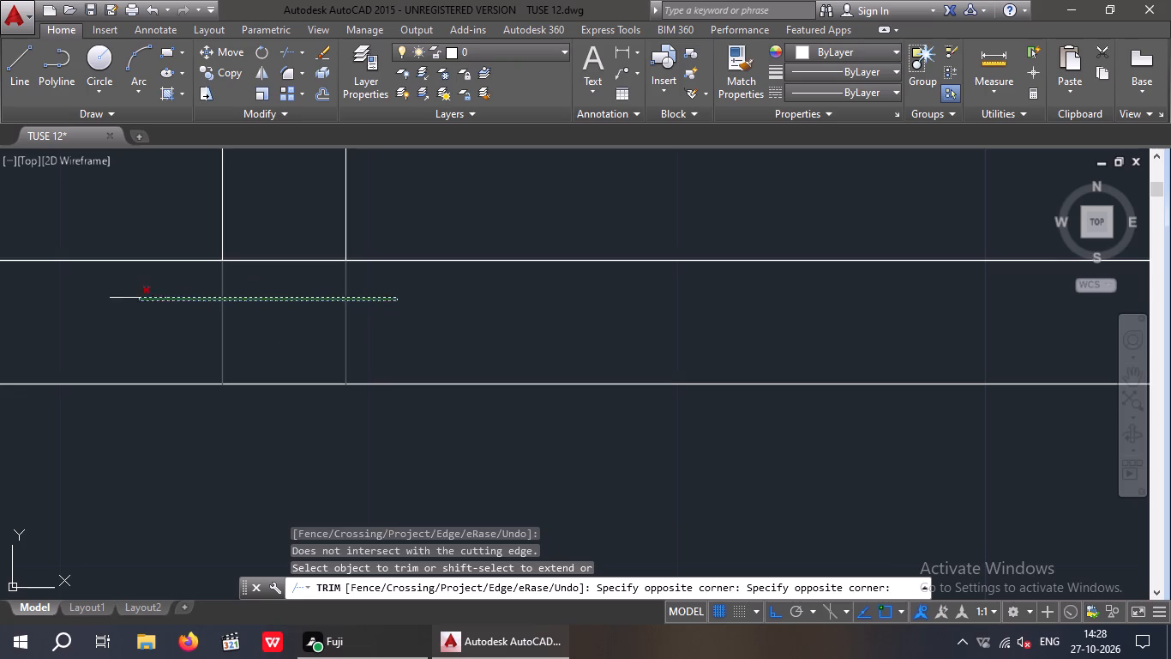
left_click_drag(129, 305, 142, 308)
left_click_drag(322, 306, 287, 285)
left_click_drag(291, 215, 284, 235)
Trim the junction where the vertical partition running down from the central horizontal partition meets it.
scroll(290, 245, "down", 4)
middle_click_drag(291, 323, 306, 332)
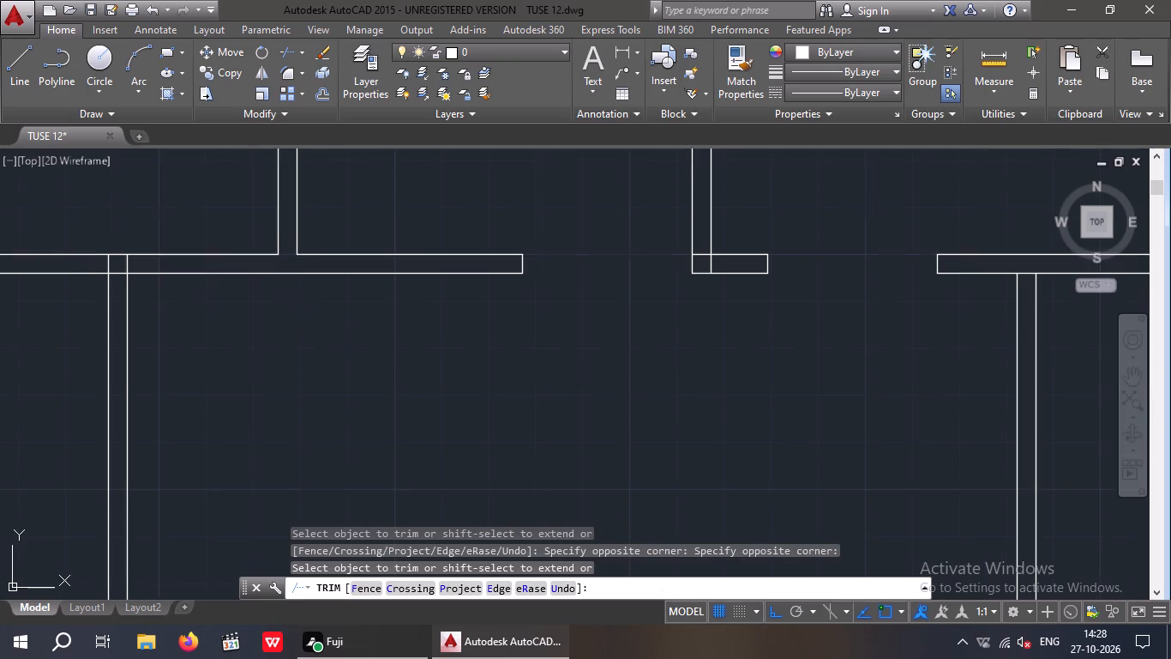
middle_click_drag(306, 332, 470, 387)
scroll(300, 332, "up", 4)
left_click_drag(392, 262, 146, 278)
left_click(141, 280)
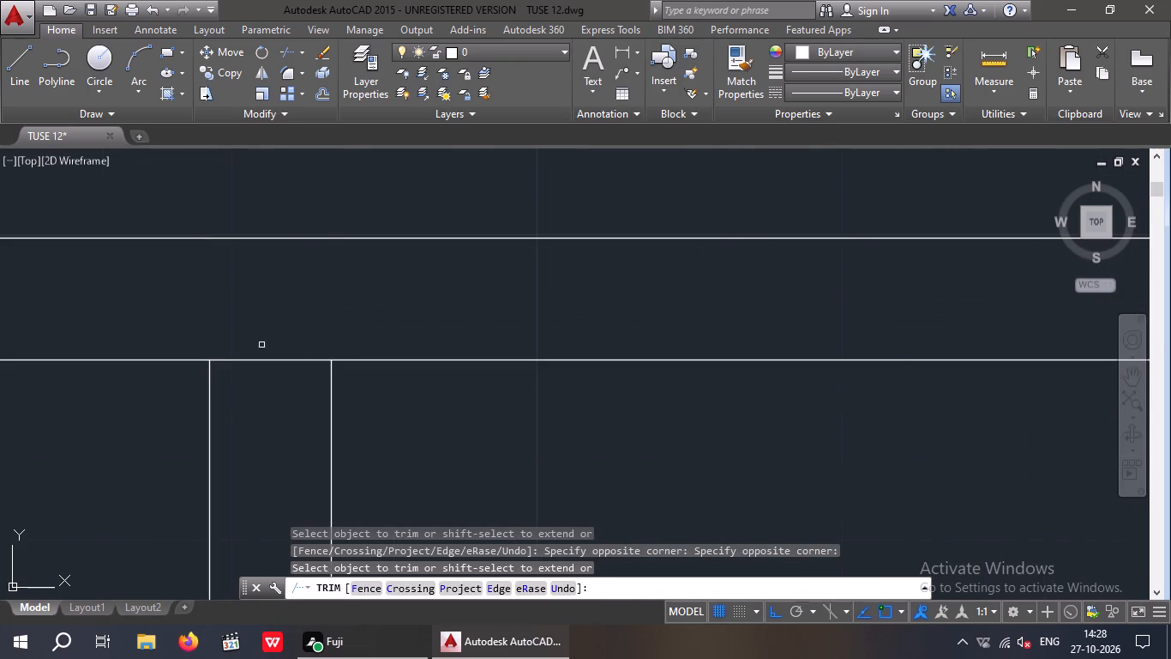
left_click_drag(274, 396, 245, 343)
left_click(249, 317)
Trim the corner where the right-hand upper vertical partition meets the short stub of the central horizontal partition.
scroll(269, 292, "down", 5)
middle_click_drag(411, 339, 222, 269)
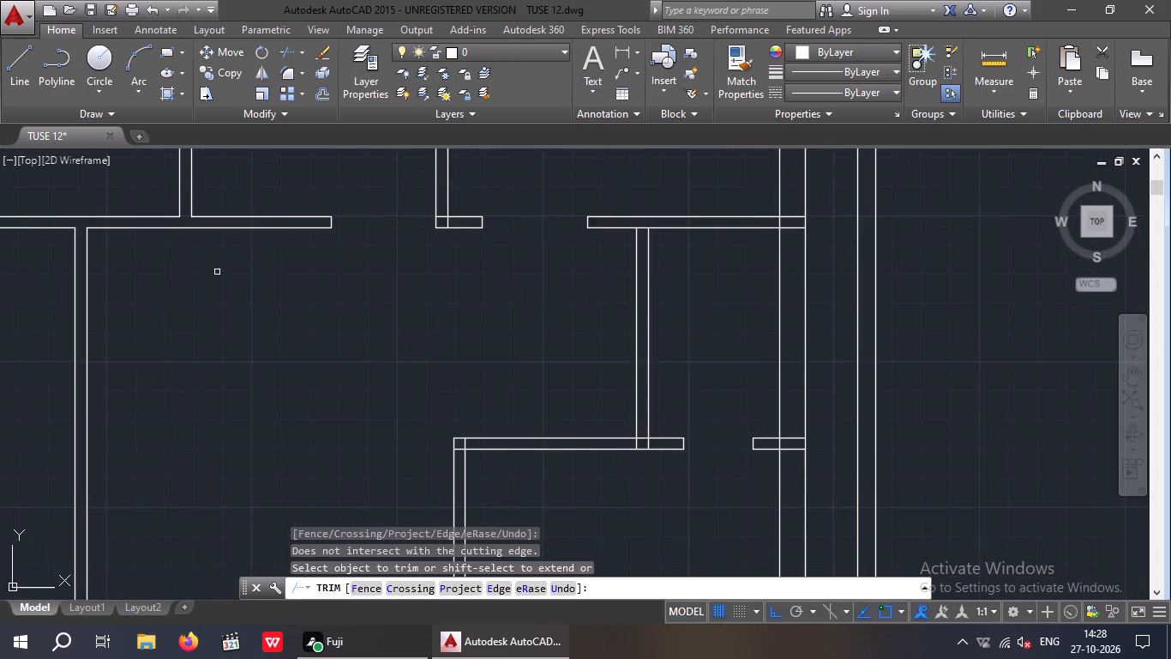
scroll(285, 262, "down", 1)
scroll(379, 226, "up", 5)
left_click_drag(465, 341, 355, 358)
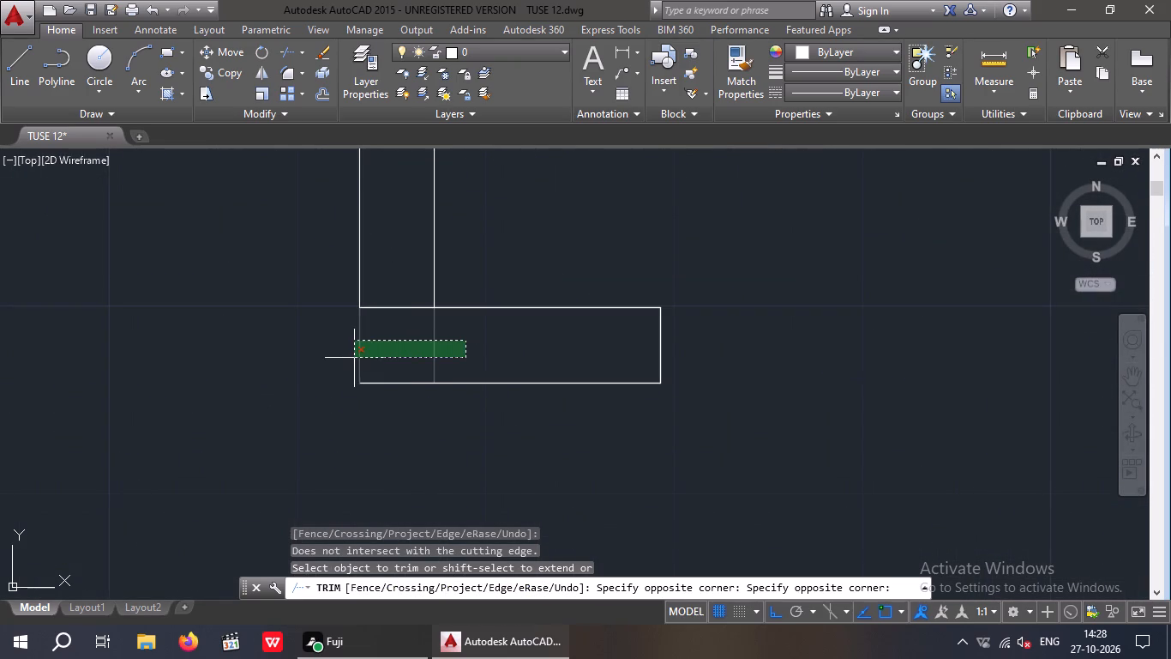
left_click(381, 351)
left_click_drag(395, 351, 387, 299)
left_click(392, 264)
scroll(387, 273, "down", 4)
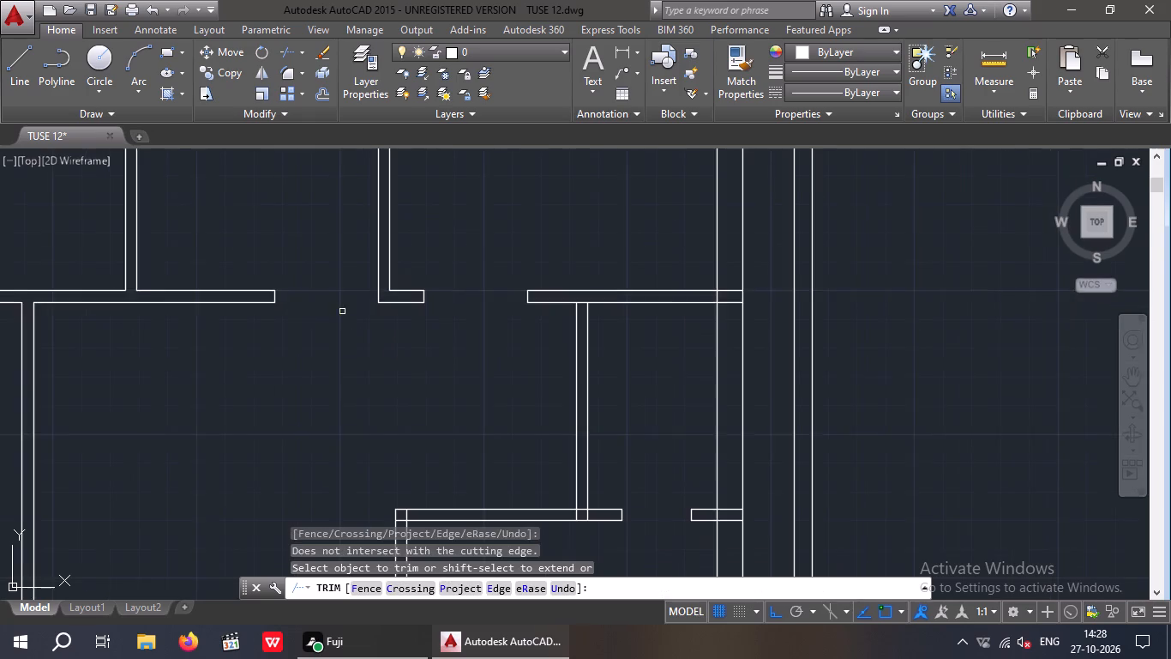
Trim the junction where the central horizontal partition meets the right exterior wall.
middle_click_drag(309, 391, 310, 469)
scroll(338, 298, "down", 2)
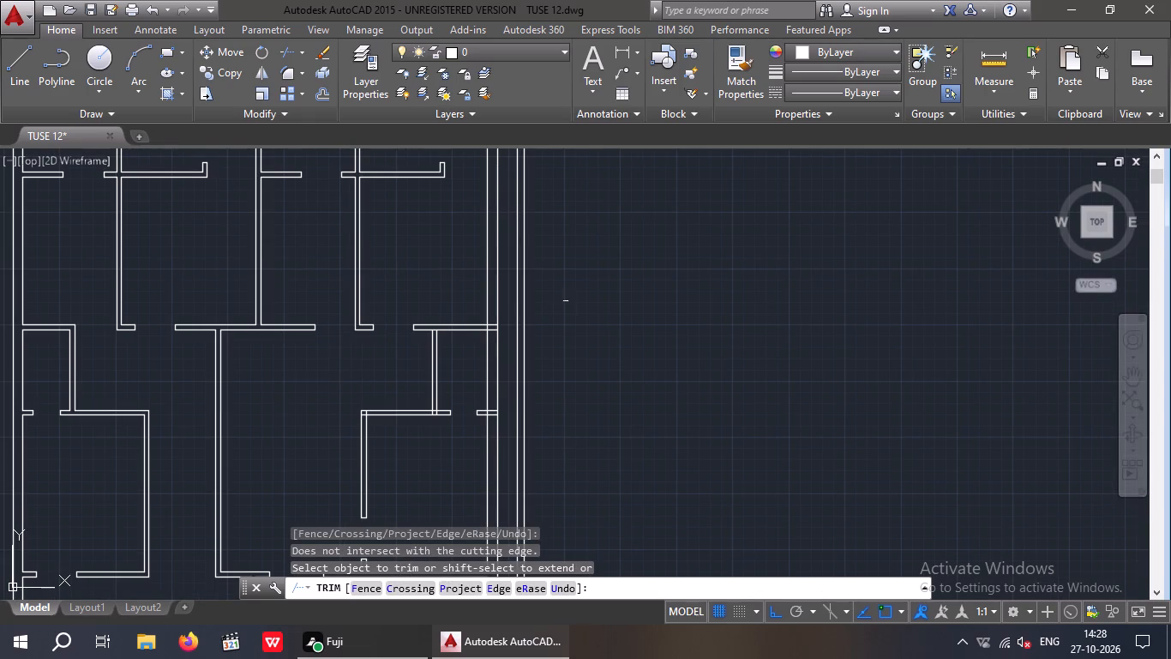
scroll(488, 319, "up", 6)
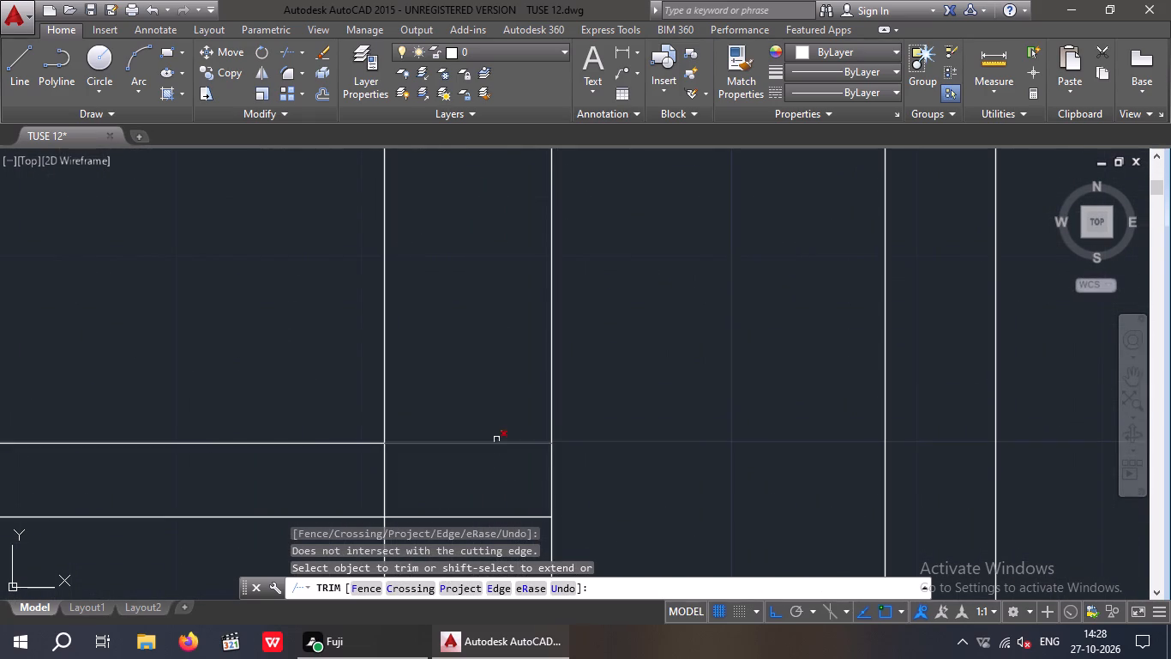
middle_click_drag(495, 434, 450, 202)
left_click_drag(450, 329, 427, 282)
left_click_drag(424, 186, 421, 209)
left_click_drag(414, 234, 327, 269)
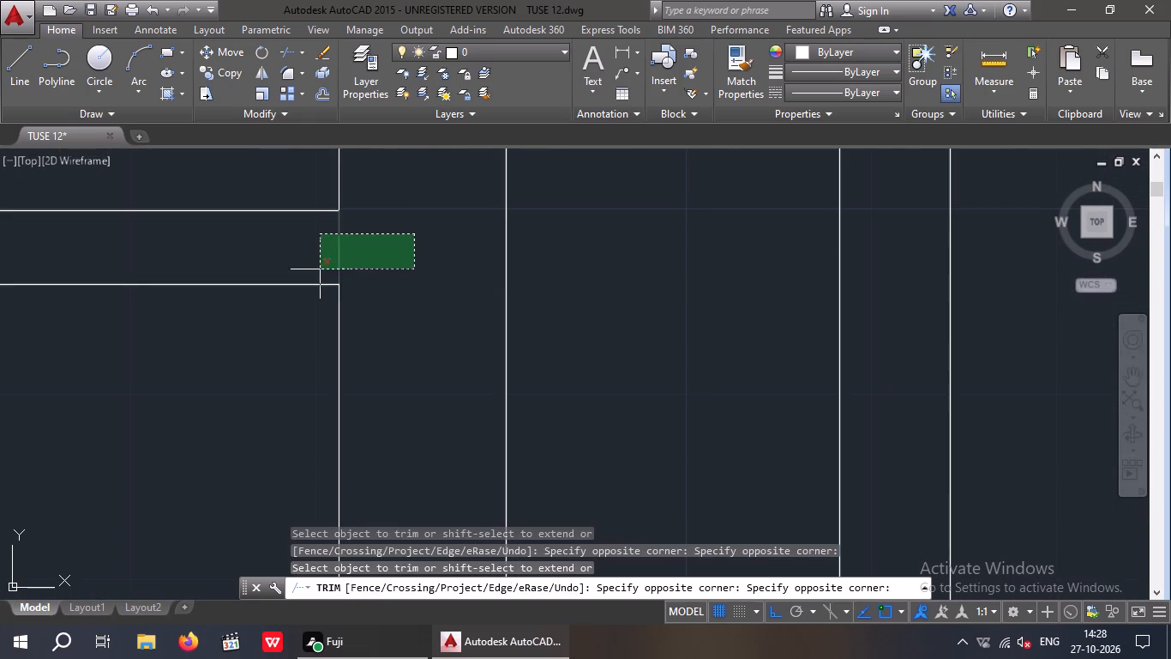
left_click_drag(307, 265, 317, 264)
scroll(390, 251, "down", 5)
middle_click_drag(333, 301, 374, 305)
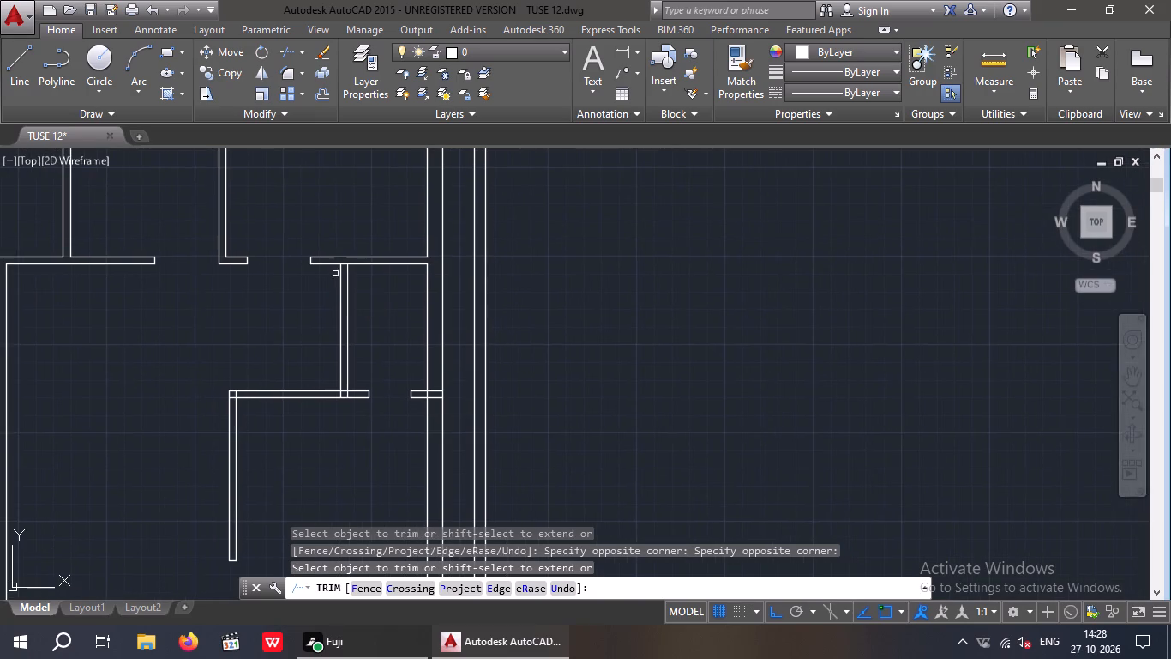
Trim the junction where the short right-hand vertical partition's upper end meets the central horizontal partition.
scroll(335, 268, "up", 5)
left_click_drag(419, 250, 411, 241)
left_click(403, 202)
scroll(393, 262, "down", 5)
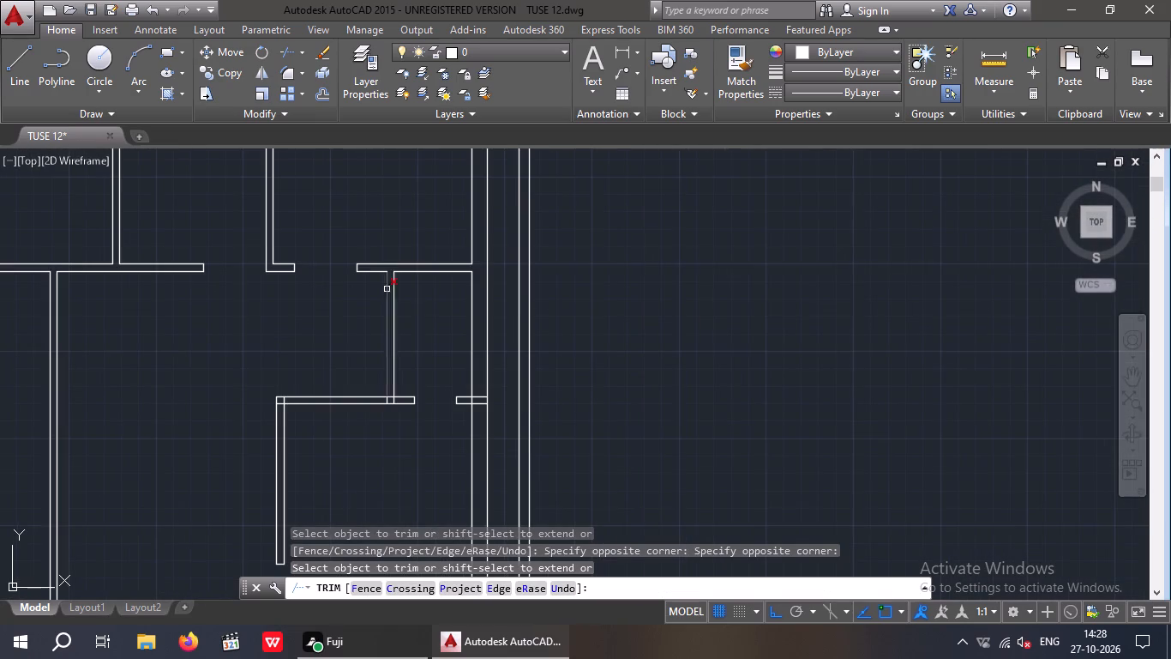
Trim the junction where the short horizontal wall stub below the central partition meets the right exterior wall.
middle_click_drag(302, 323, 371, 317)
scroll(361, 313, "down", 2)
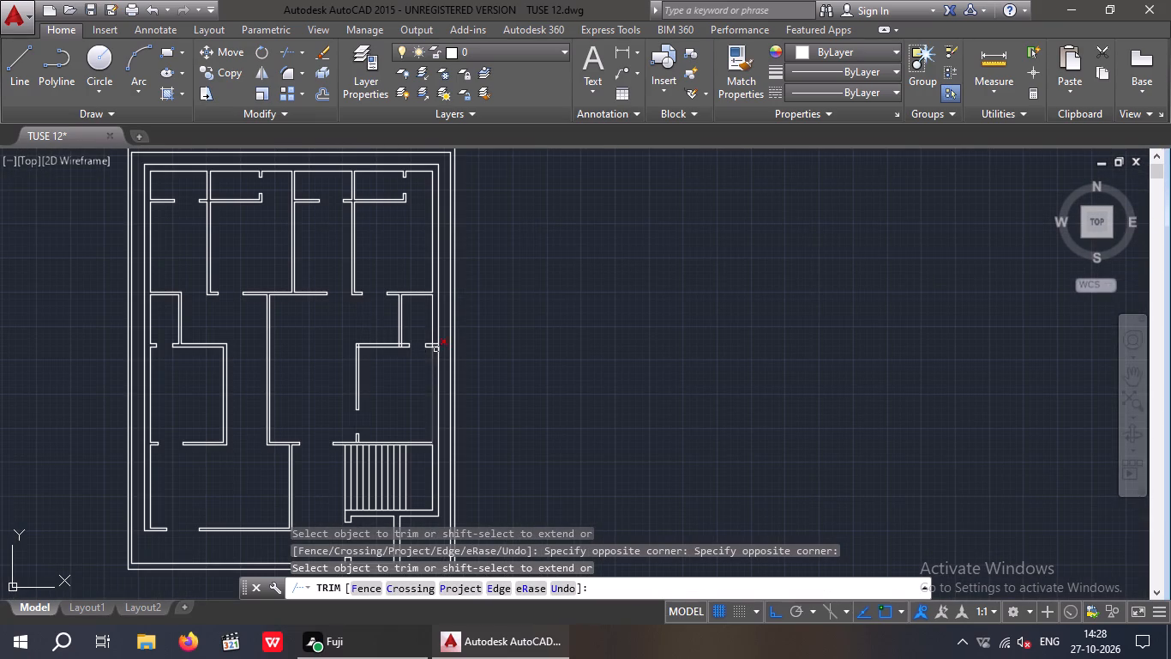
scroll(435, 349, "up", 7)
left_click_drag(448, 420, 430, 390)
left_click_drag(403, 242, 410, 260)
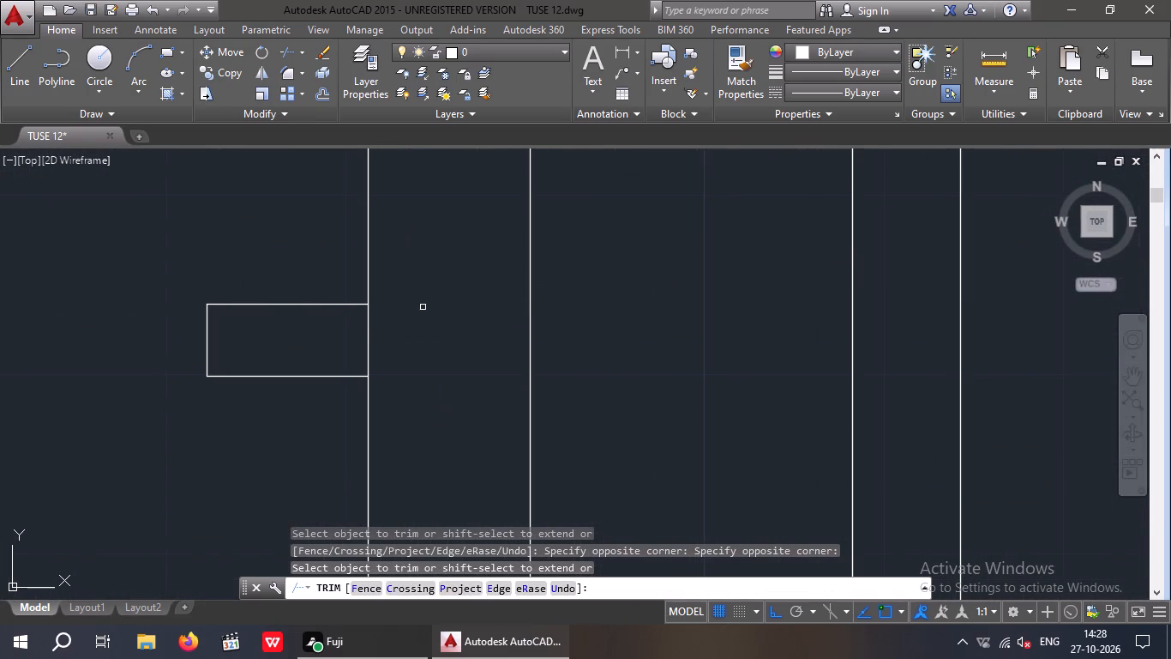
left_click_drag(417, 315, 318, 345)
left_click_drag(311, 349, 325, 351)
scroll(350, 336, "down", 4)
Trim the junction where the short right-hand vertical partition's lower end meets the horizontal partition below it.
scroll(213, 332, "up", 5)
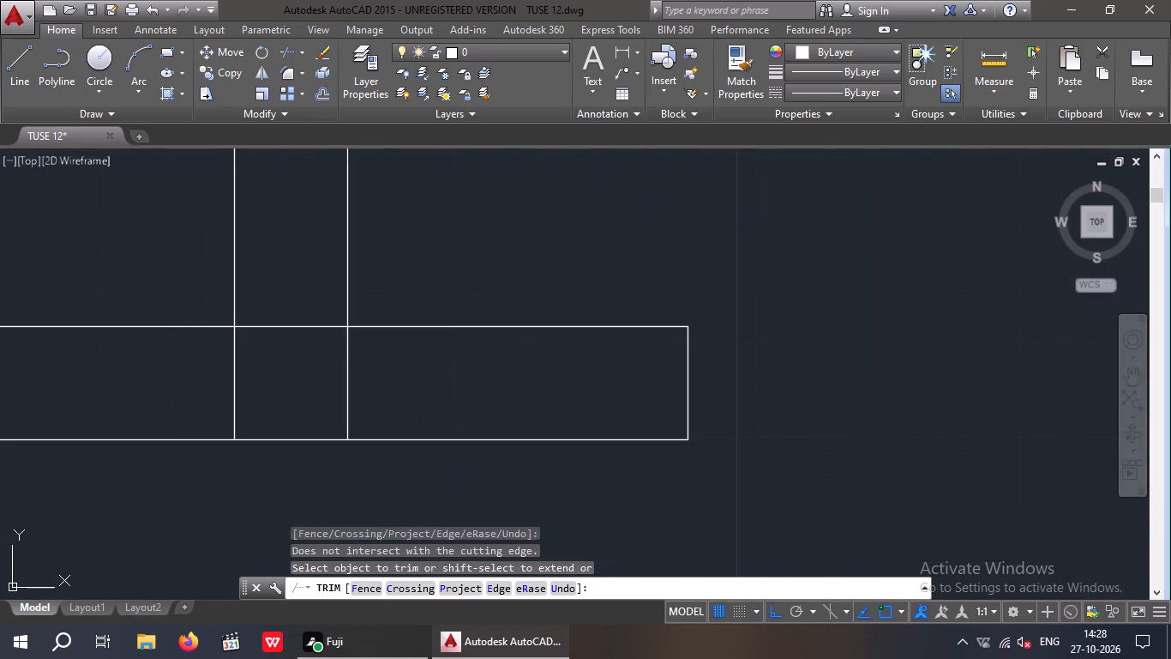
left_click_drag(386, 365, 230, 408)
left_click_drag(203, 412, 227, 414)
left_click_drag(305, 390, 281, 376)
left_click_drag(284, 285, 285, 296)
scroll(281, 319, "down", 4)
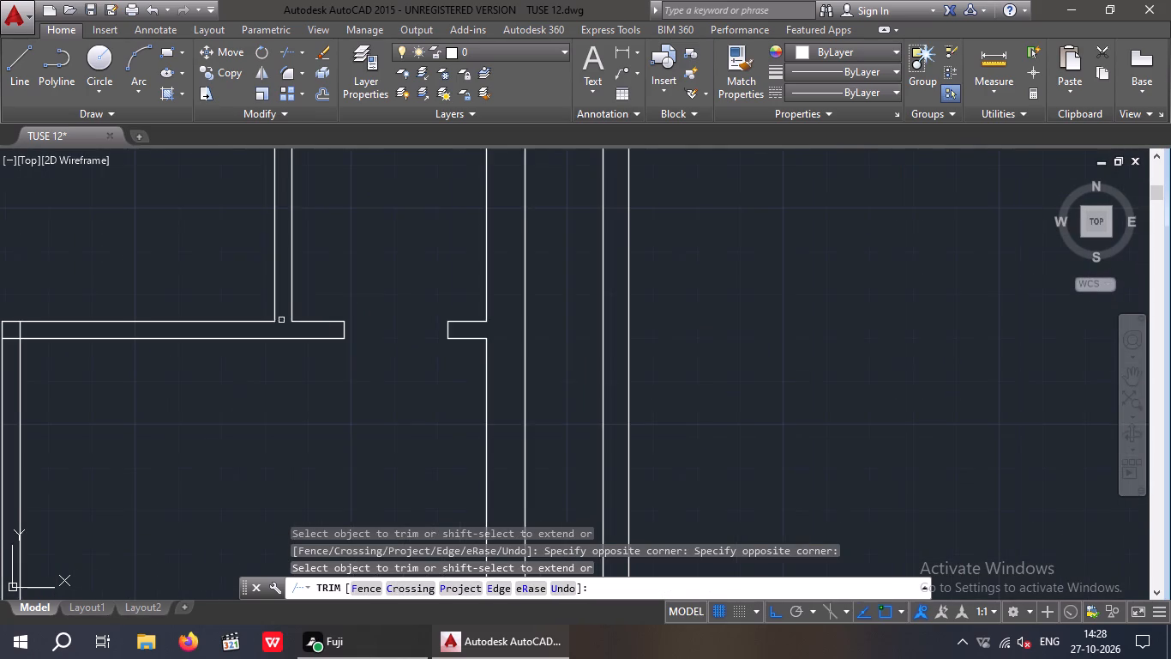
Trim the overlapping lines at the upper-left corner of the room above the stair.
middle_click_drag(341, 288, 341, 448)
scroll(347, 410, "down", 1)
scroll(362, 333, "down", 2)
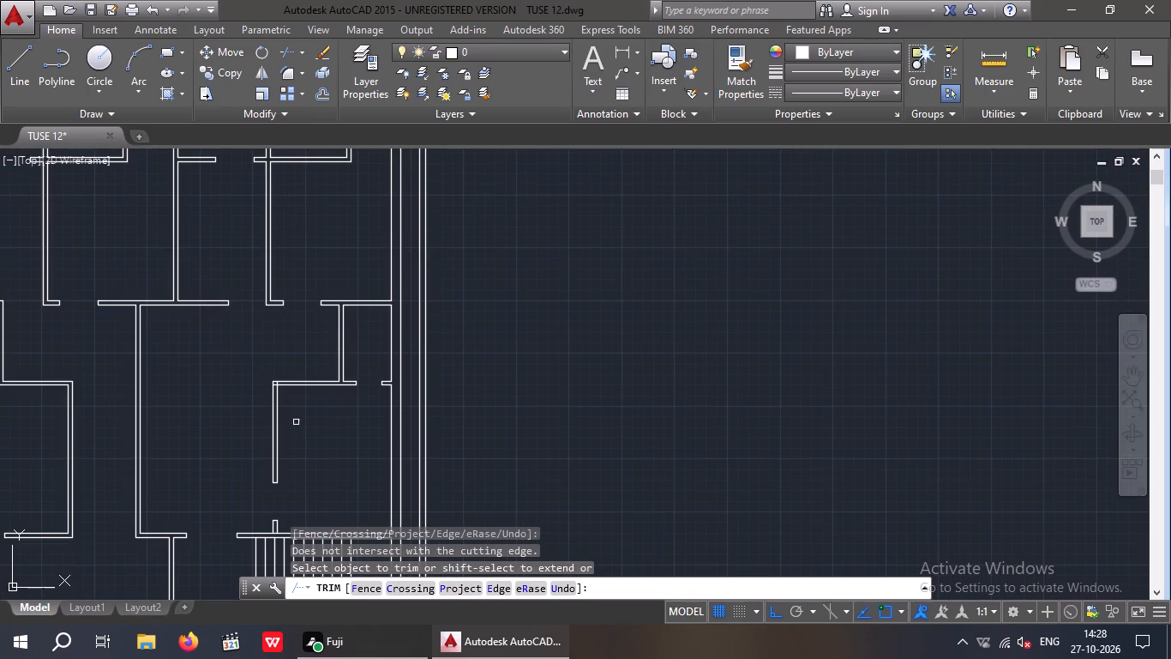
scroll(271, 390, "up", 9)
left_click_drag(457, 250, 397, 297)
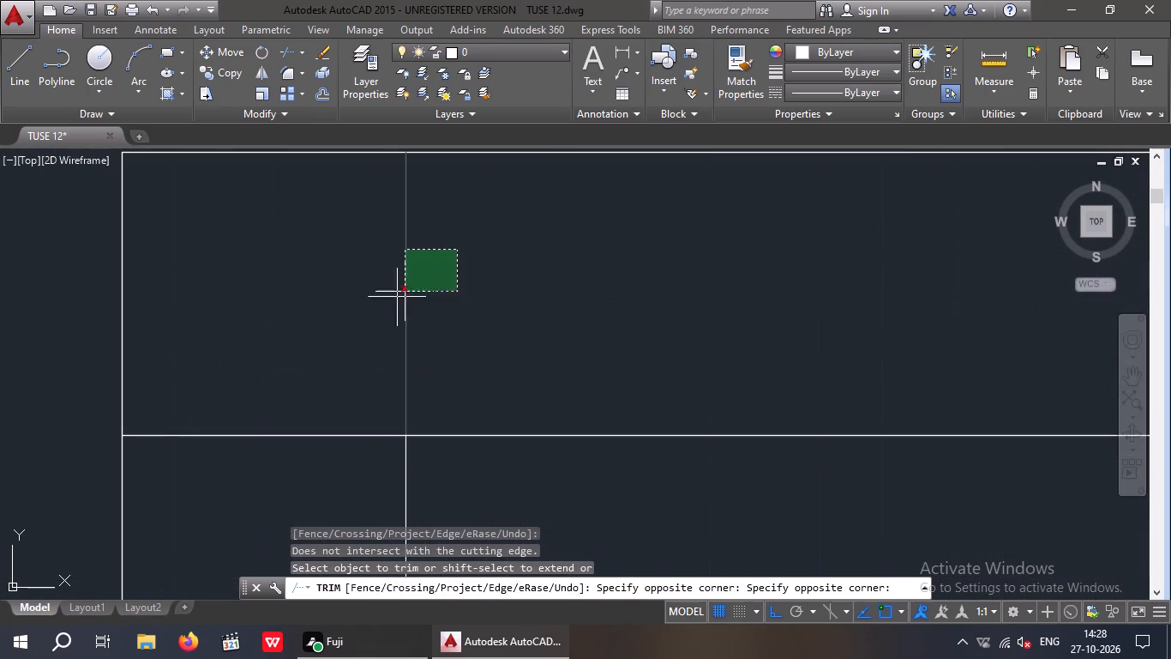
left_click_drag(397, 297, 332, 335)
left_click(327, 338)
left_click_drag(319, 491, 266, 412)
left_click(263, 373)
scroll(271, 350, "down", 3)
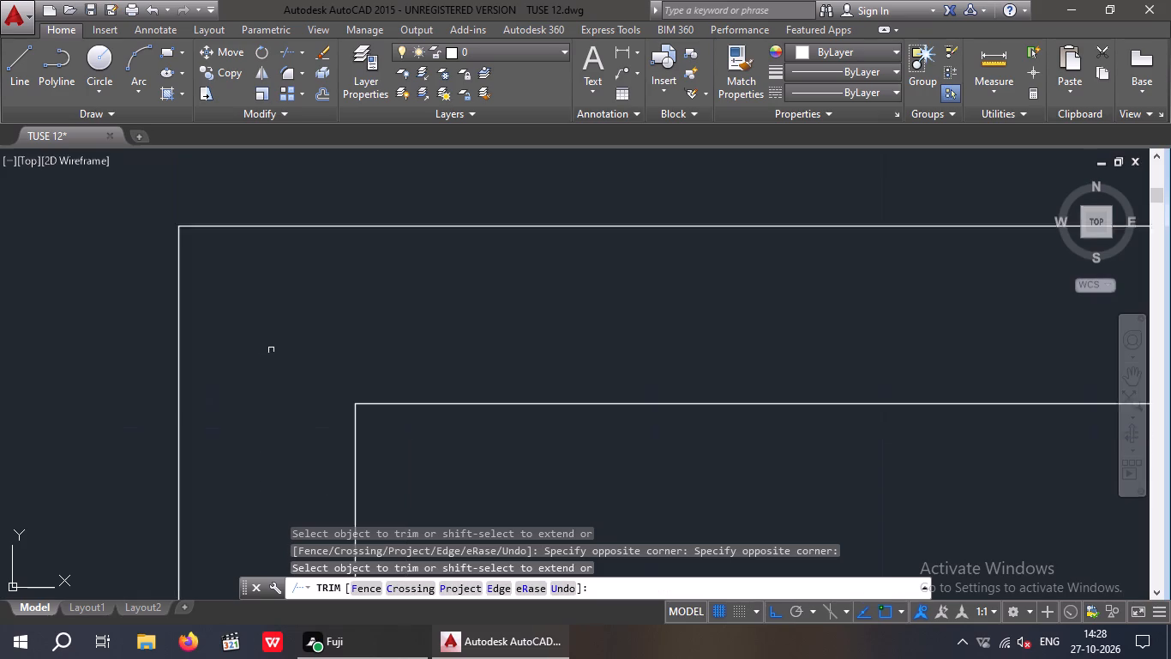
Trim the junction where the short vertical wall stub meets the horizontal partition above the stair.
scroll(271, 350, "down", 7)
middle_click_drag(356, 384, 318, 329)
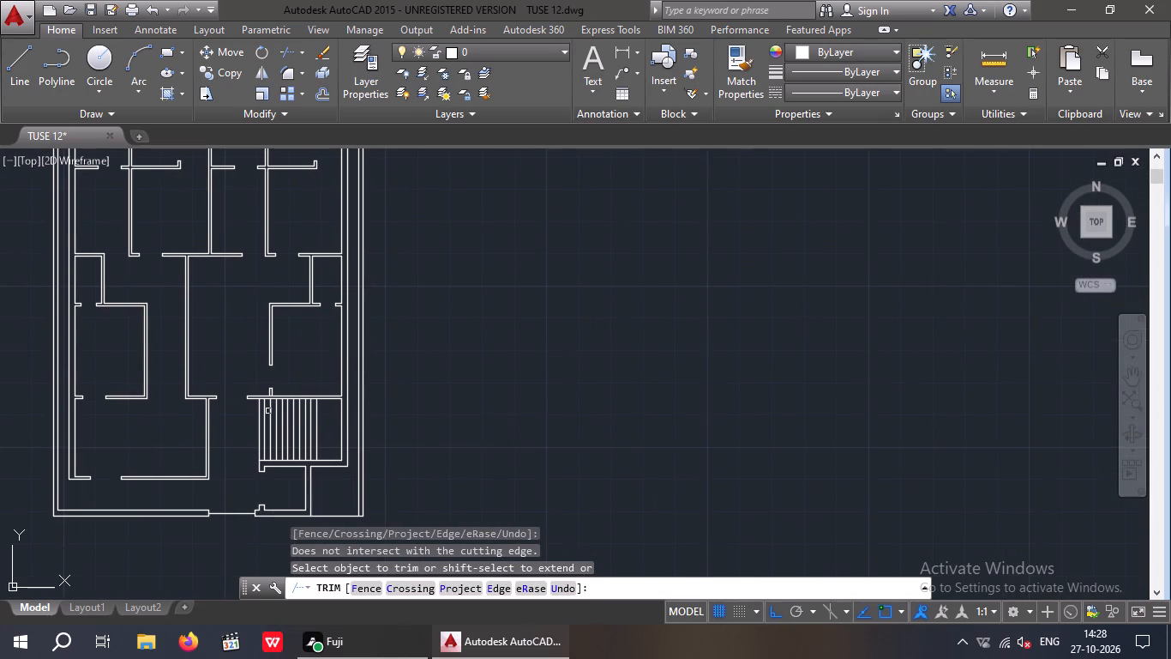
scroll(264, 394, "up", 7)
left_click_drag(286, 477, 266, 451)
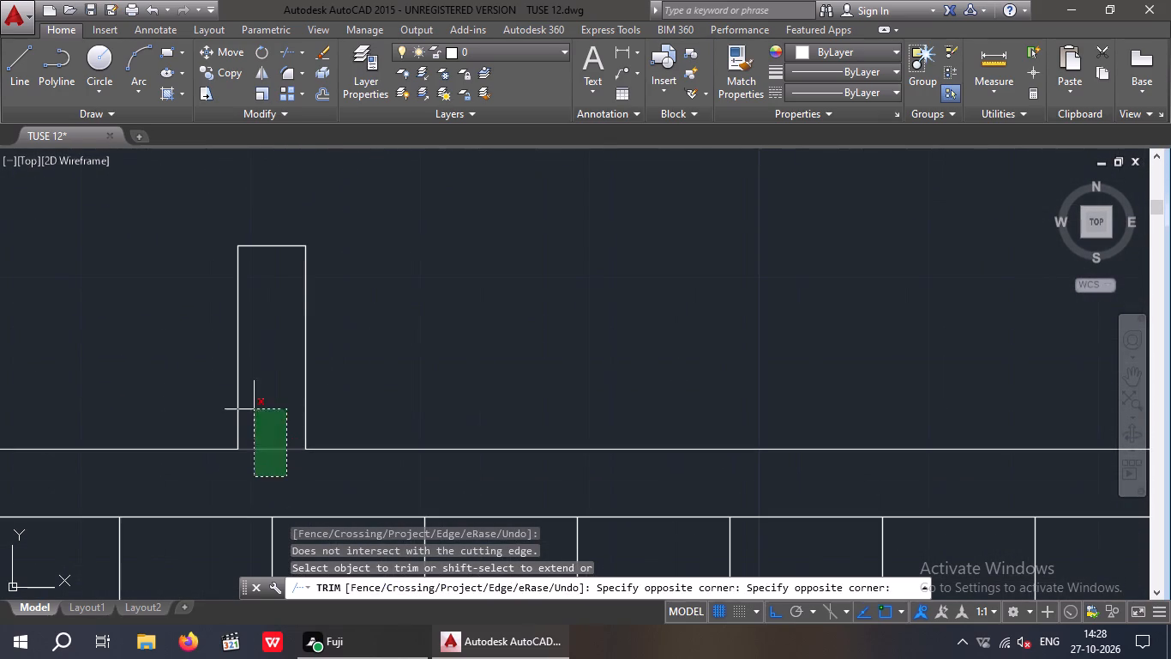
left_click(254, 409)
scroll(257, 394, "down", 5)
Inspect the wall junctions around the stair, the entrance and the rest of the plan for untrimmed overlaps.
middle_click_drag(351, 310, 316, 390)
scroll(321, 322, "down", 1)
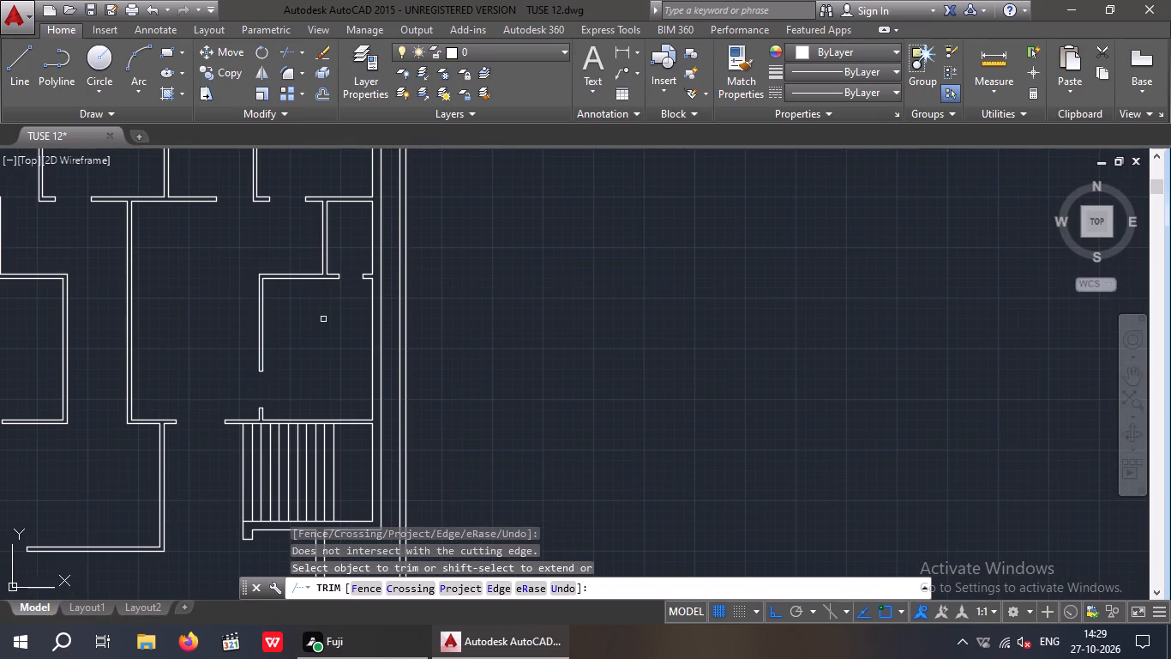
middle_click_drag(322, 320, 322, 198)
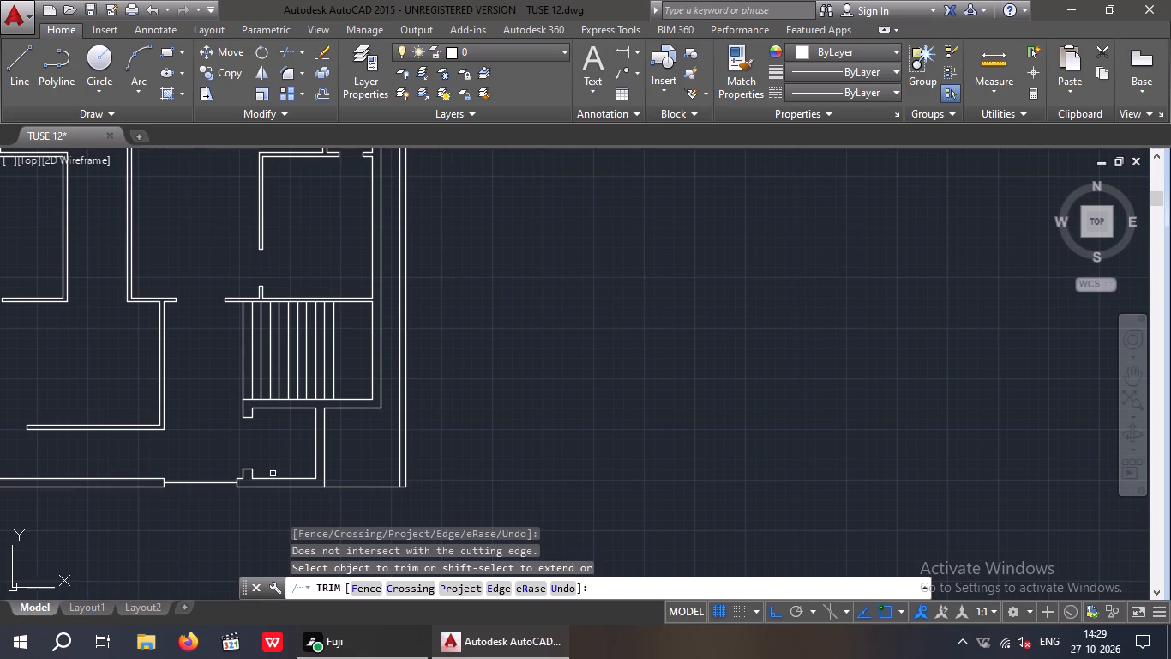
middle_click_drag(271, 457, 289, 427)
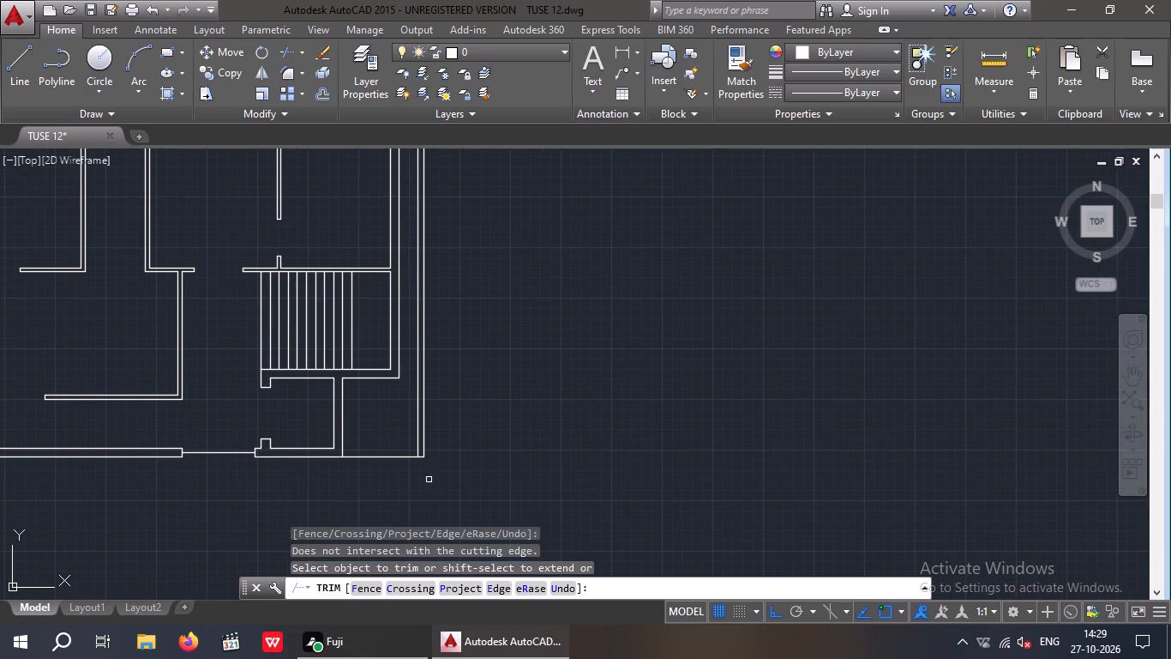
middle_click_drag(431, 477, 491, 478)
scroll(489, 468, "down", 2)
scroll(388, 366, "up", 3)
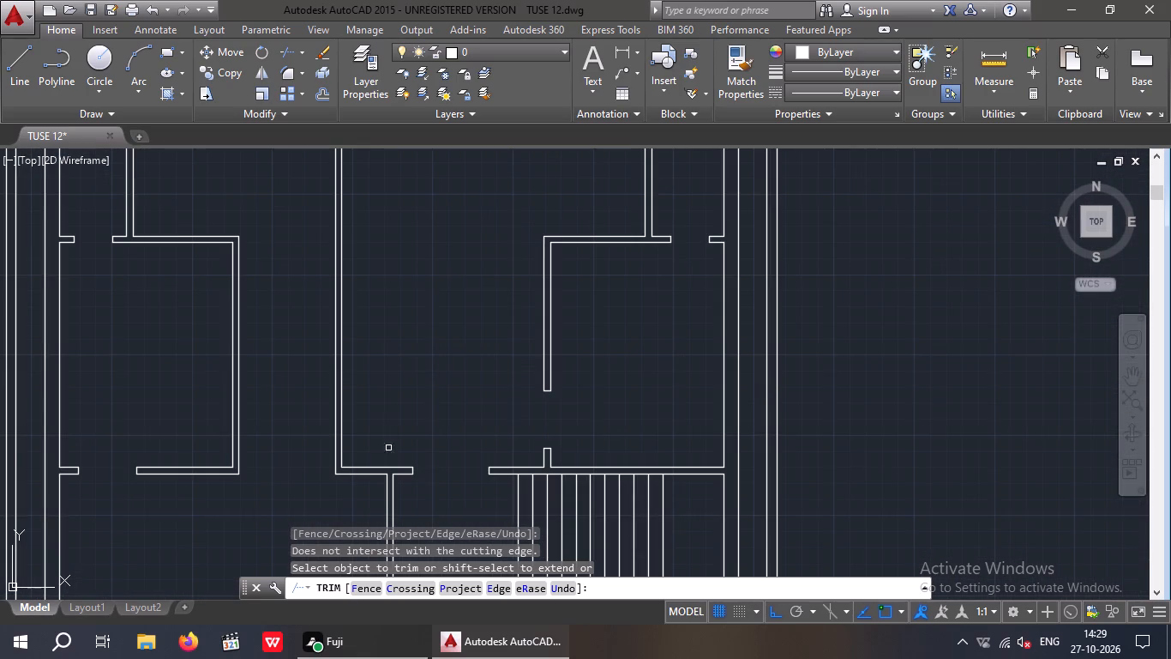
scroll(406, 356, "down", 2)
middle_click_drag(394, 402, 372, 450)
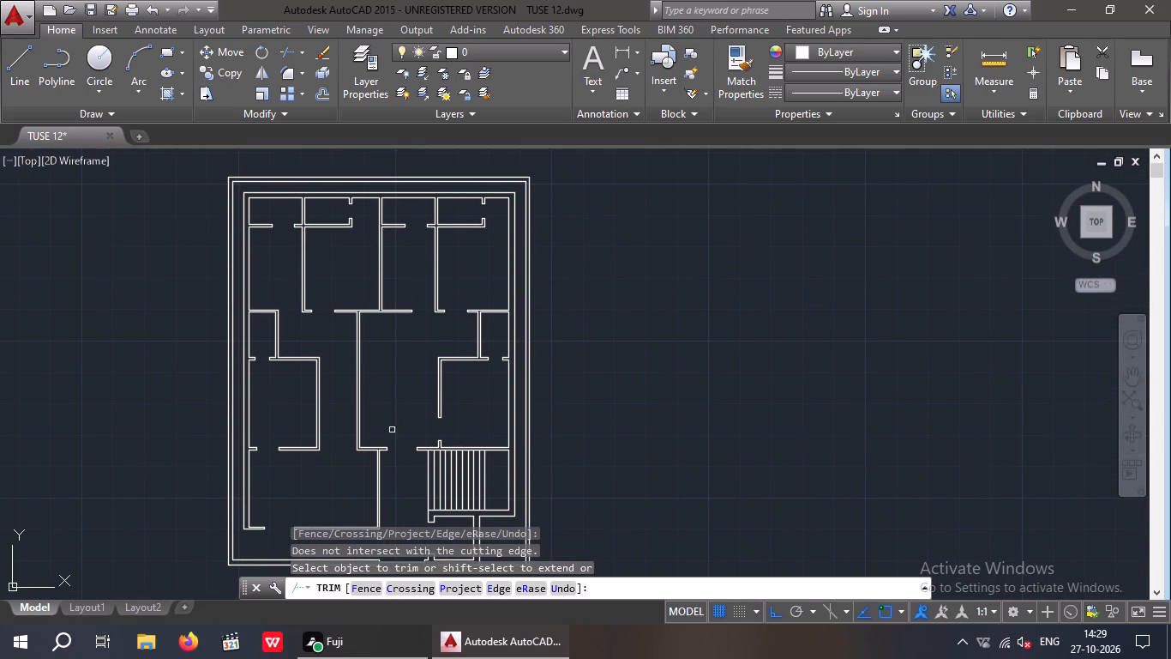
End the trimming and save the drawing.
key("ctrl+s")
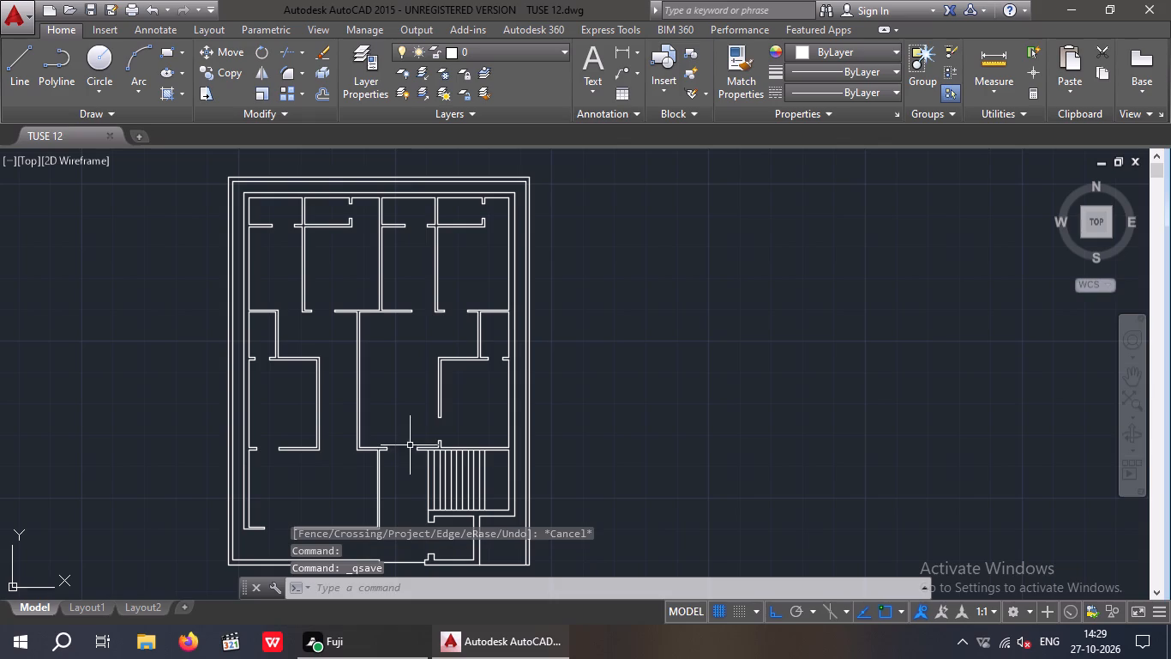
Erase the inner lines of the outer boundary wall along its left, top and right sides.
middle_click_drag(641, 318, 476, 359)
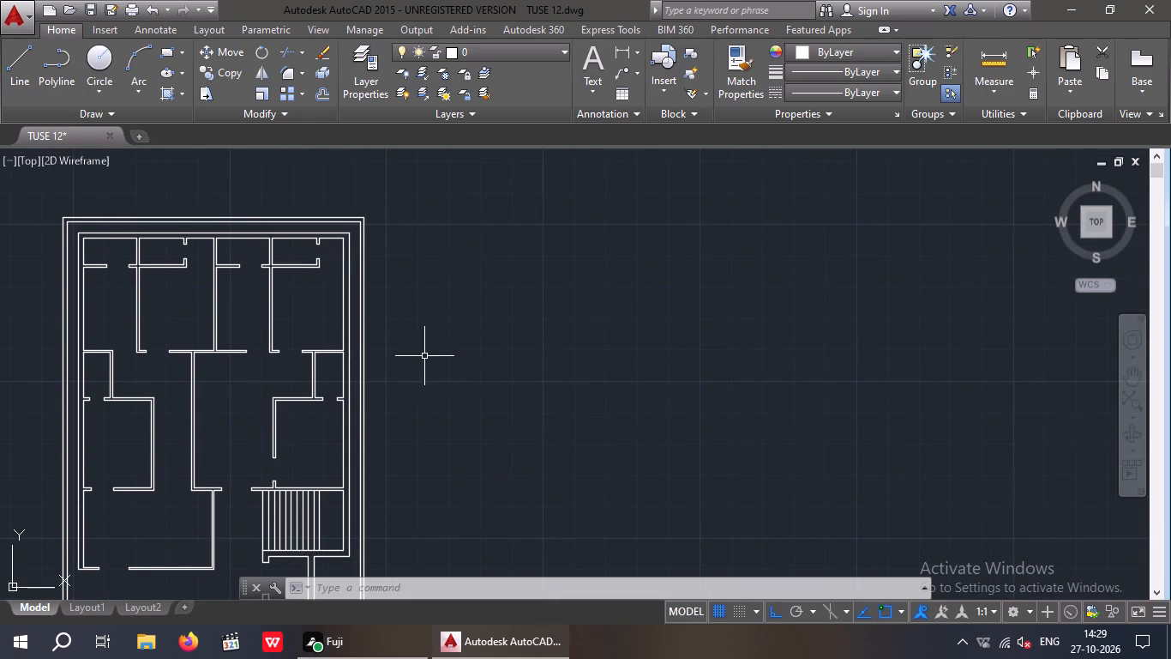
scroll(50, 374, "up", 3)
scroll(91, 364, "down", 3)
scroll(87, 293, "up", 2)
middle_click_drag(98, 342, 101, 442)
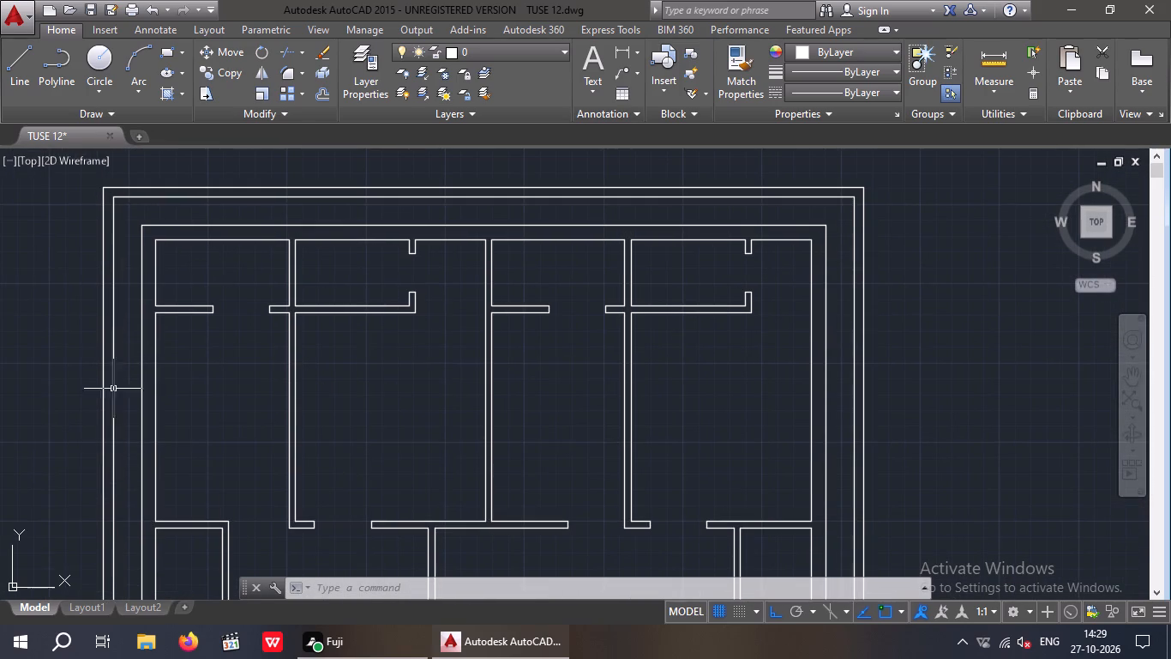
left_click_drag(130, 265, 102, 298)
left_click(106, 297)
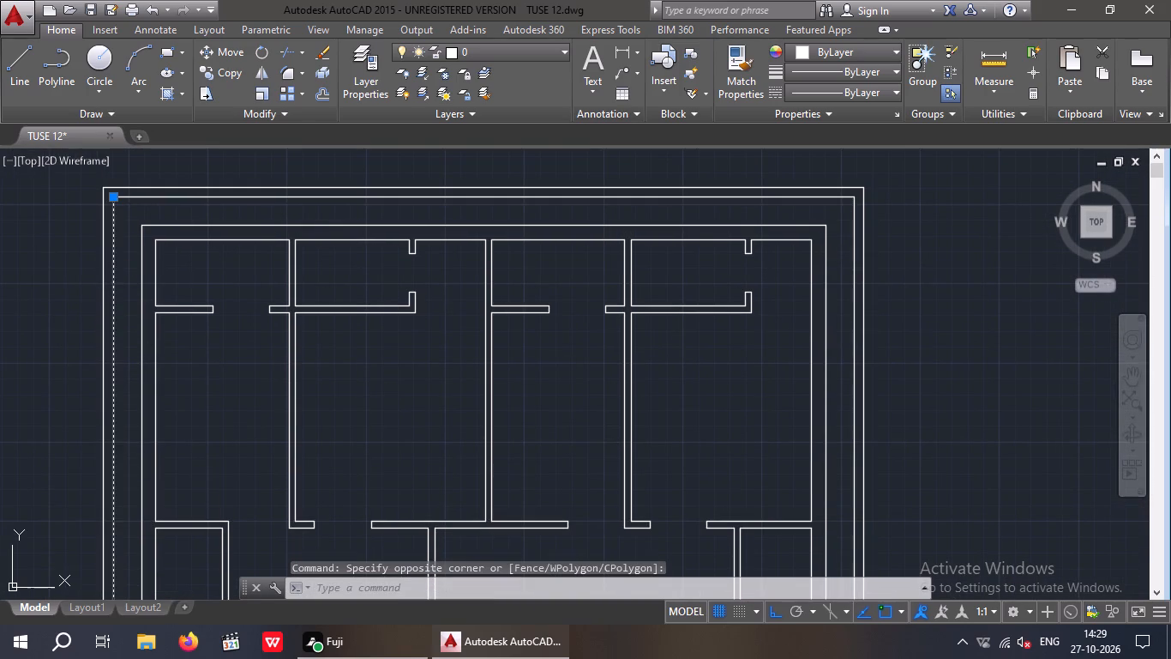
scroll(128, 209, "up", 4)
middle_click_drag(165, 227, 160, 371)
scroll(160, 335, "down", 2)
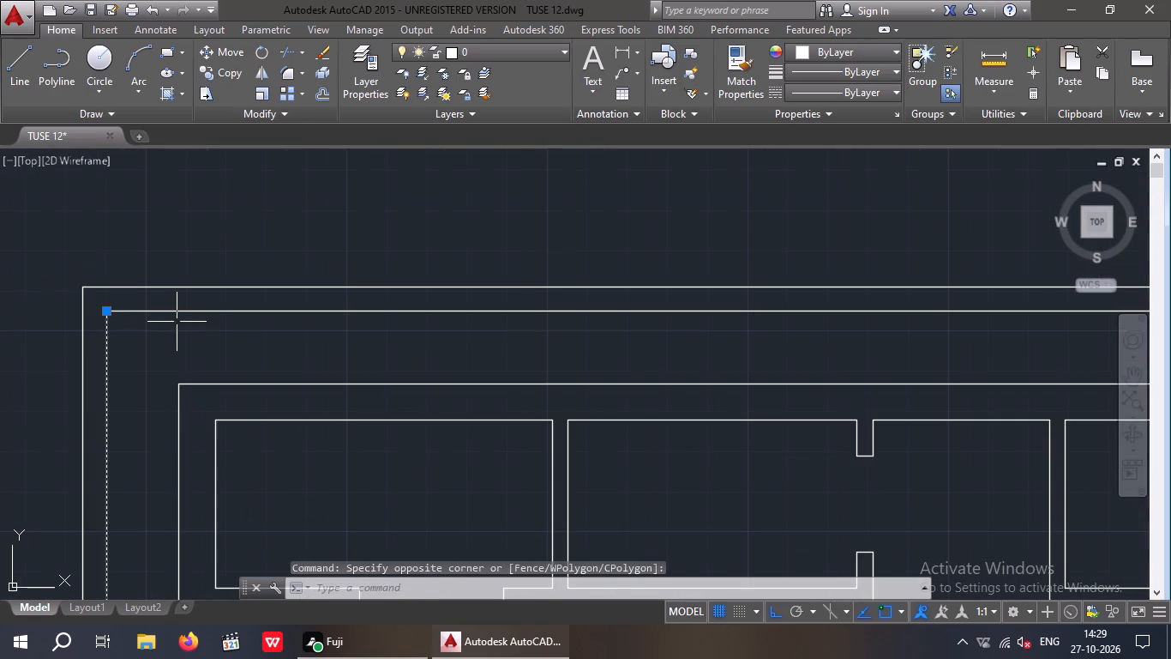
left_click_drag(179, 329, 165, 315)
left_click(158, 304)
scroll(157, 305, "down", 3)
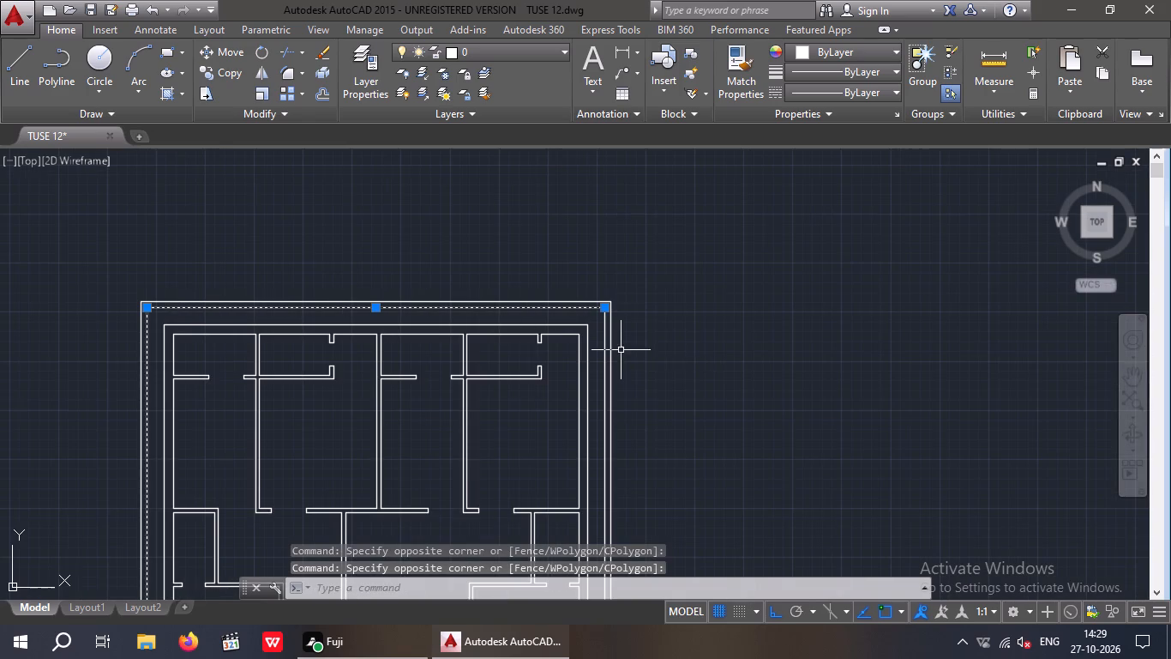
scroll(621, 348, "up", 4)
left_click_drag(529, 321, 465, 365)
left_click(469, 364)
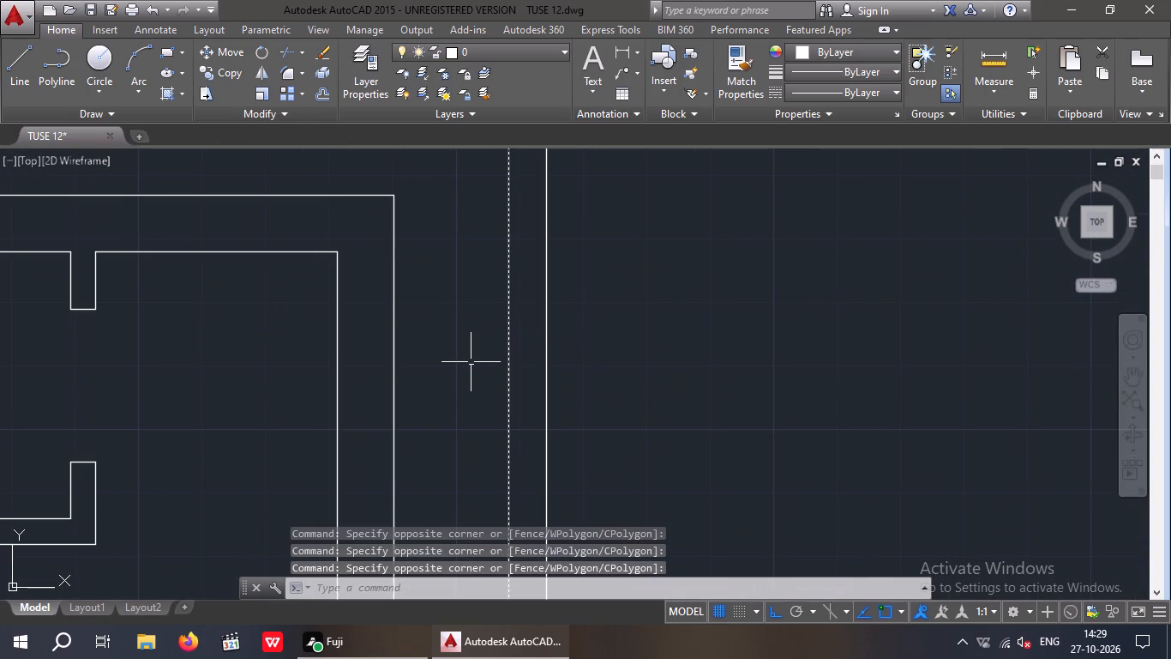
key("Delete")
Examine the boundary wall along the bottom of the plan and the overall layout.
scroll(480, 347, "down", 5)
middle_click_drag(651, 402, 650, 353)
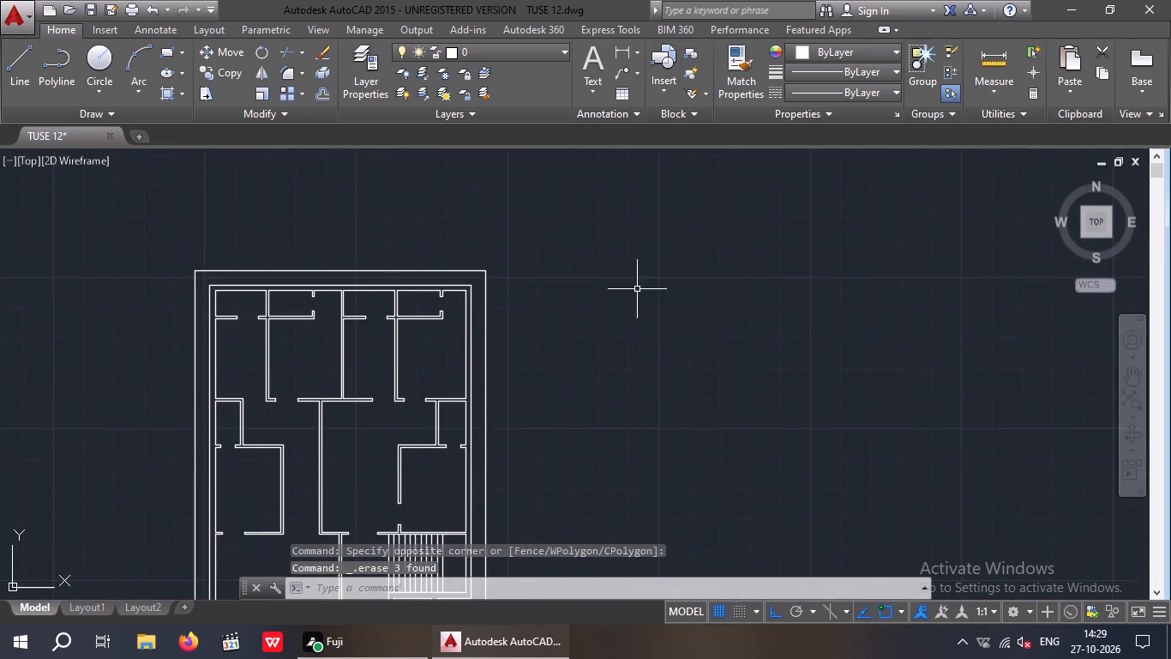
scroll(634, 295, "down", 2)
middle_click_drag(655, 374, 616, 318)
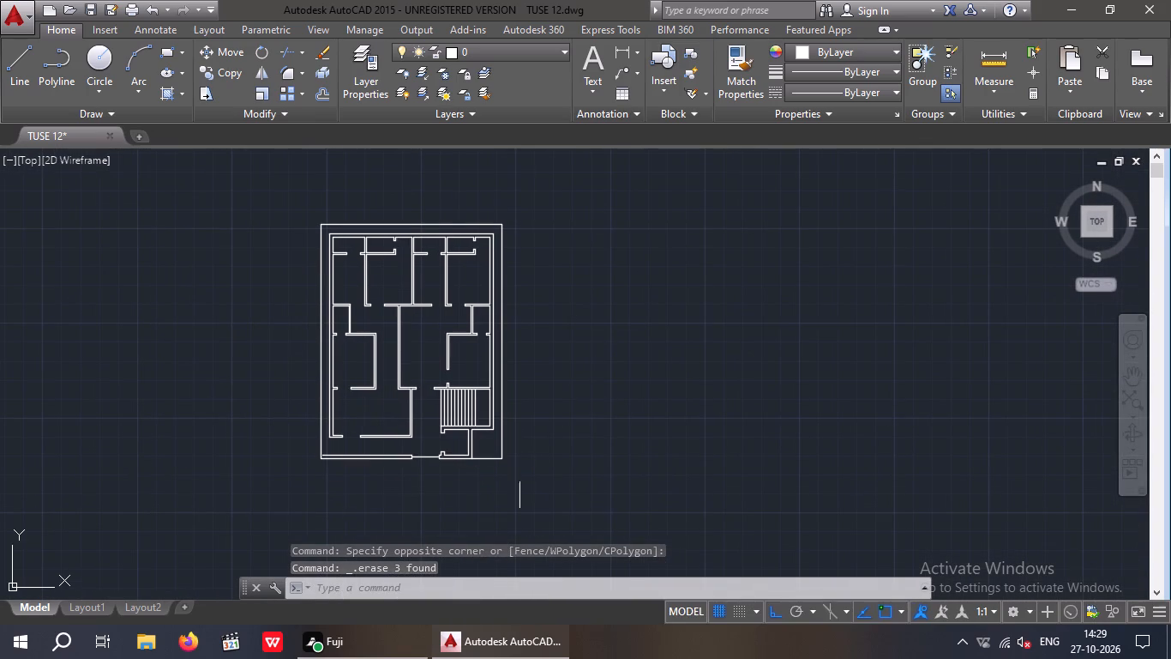
scroll(342, 455, "up", 4)
middle_click_drag(363, 451, 375, 468)
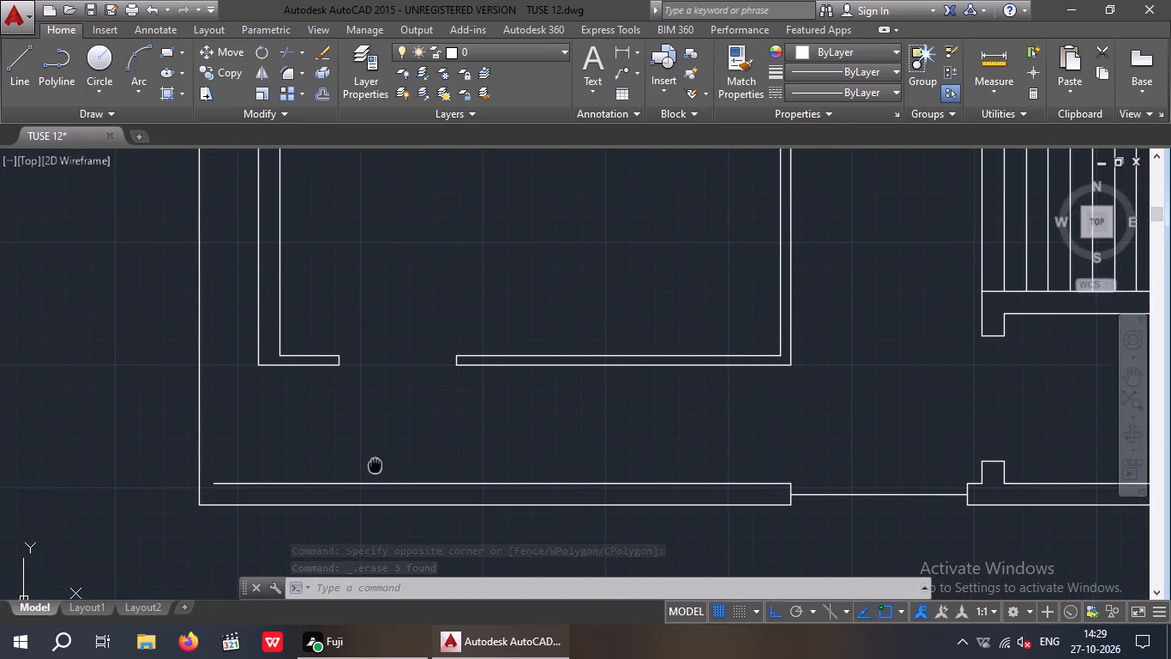
middle_click_drag(375, 468, 377, 469)
middle_click(423, 455)
scroll(421, 433, "down", 2)
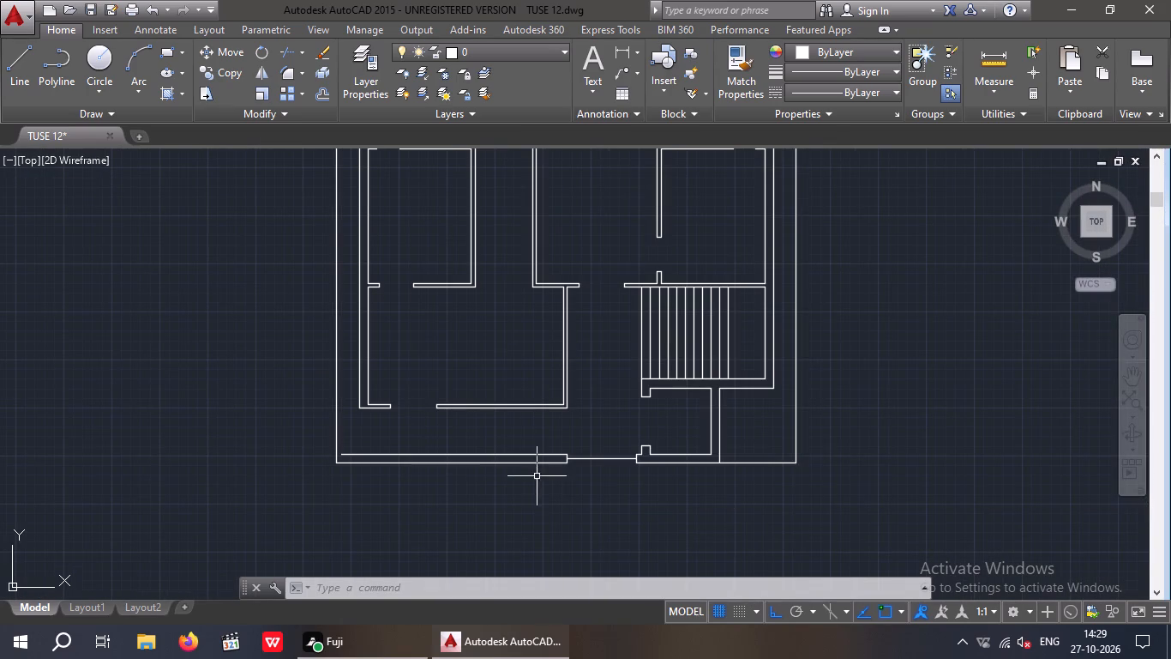
middle_click_drag(713, 511, 604, 553)
scroll(646, 488, "down", 1)
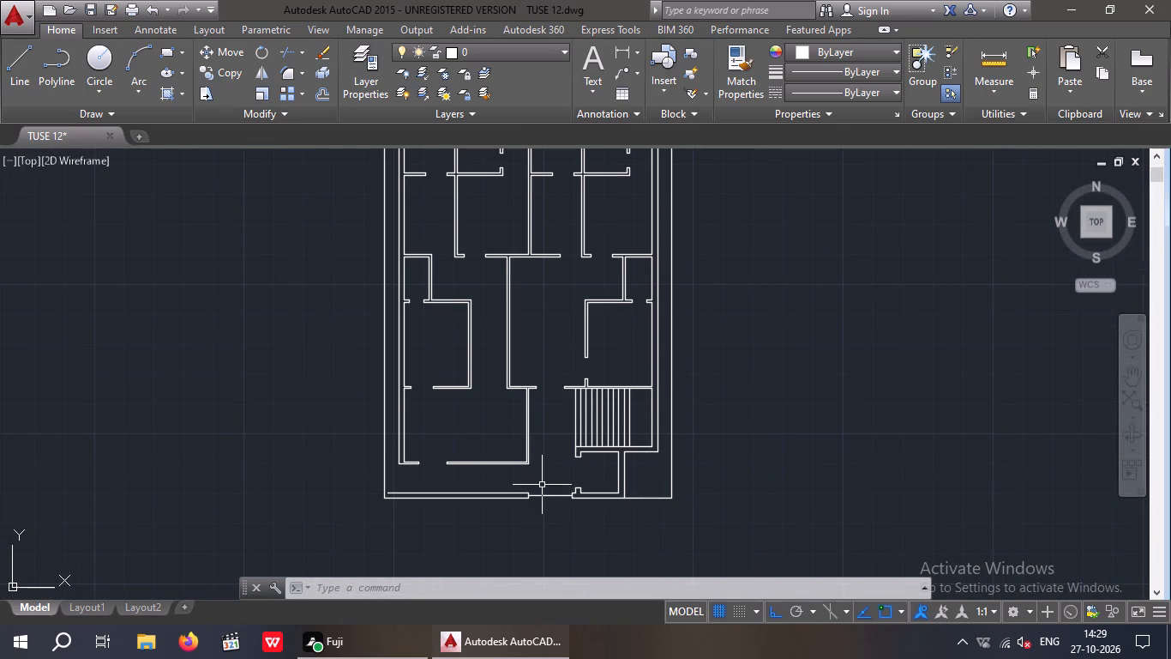
middle_click_drag(523, 511, 515, 529)
key("Escape")
key("Escape")
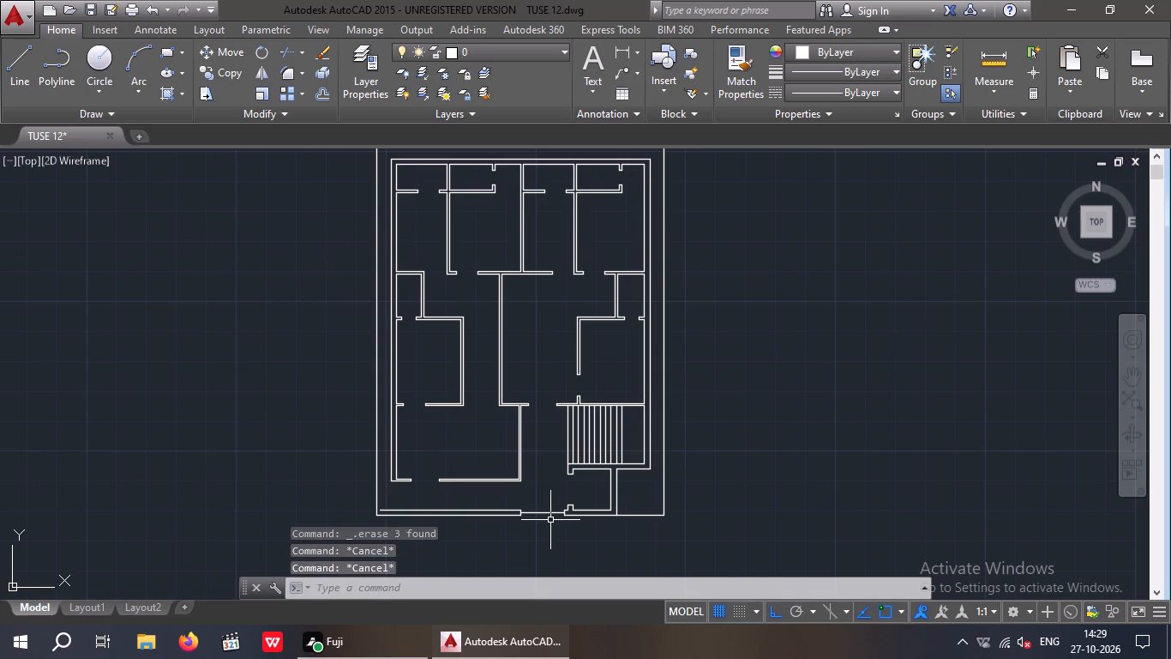
Offset the outer boundary wall's left line 4" inward.
key("o")
key("Return")
key("4")
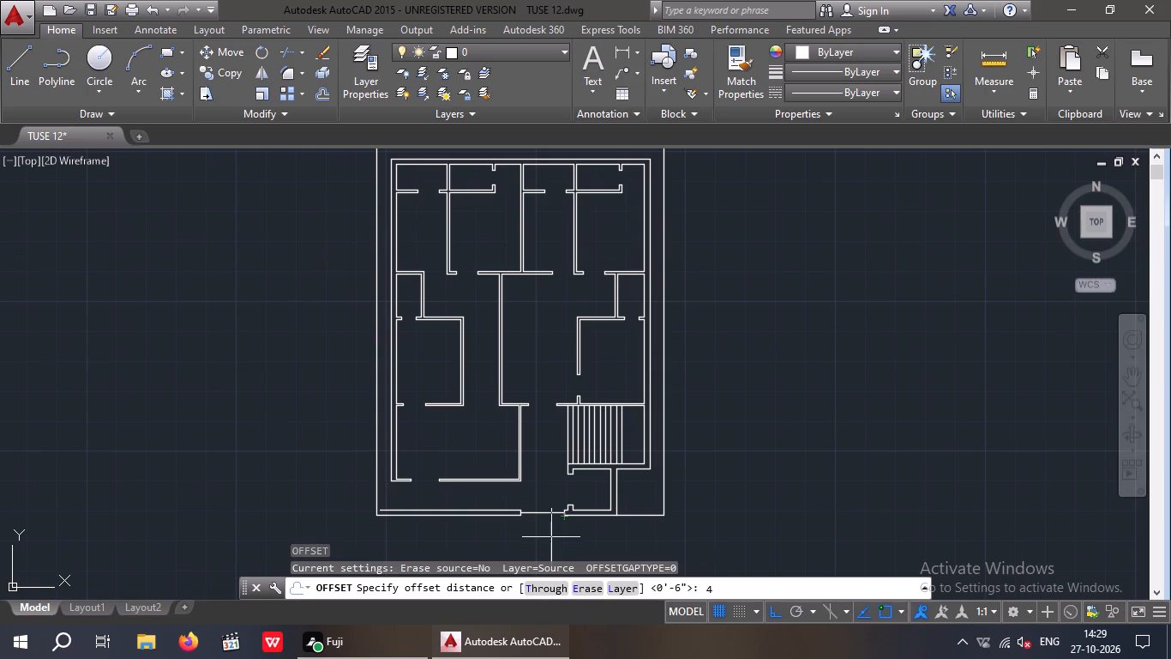
key("shift+quotedbl")
key("Return")
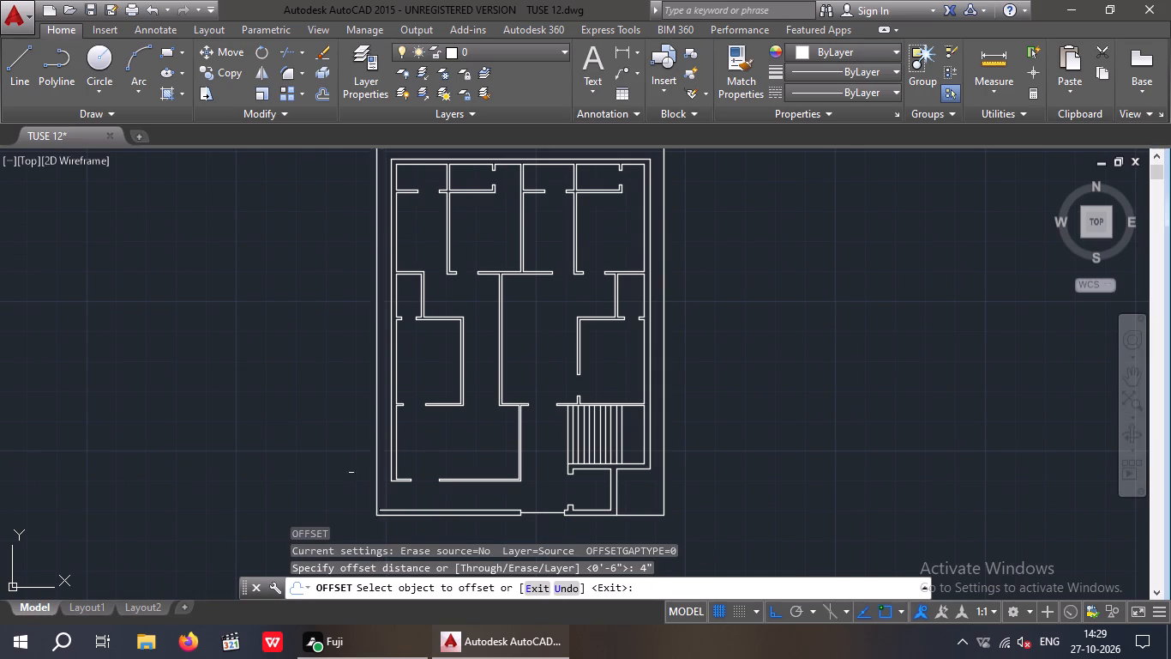
scroll(351, 469, "up", 3)
left_click(437, 505)
left_click(465, 500)
scroll(469, 450, "down", 3)
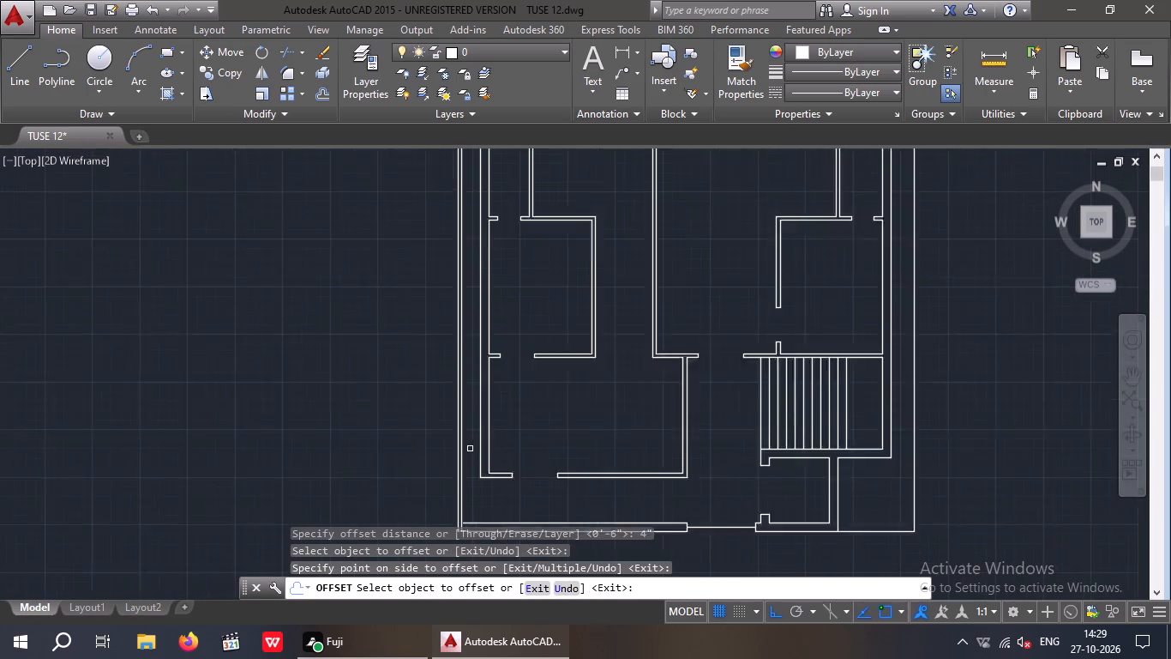
Offset the outer boundary wall's top line inward by the same 4" distance.
middle_click_drag(433, 354, 385, 515)
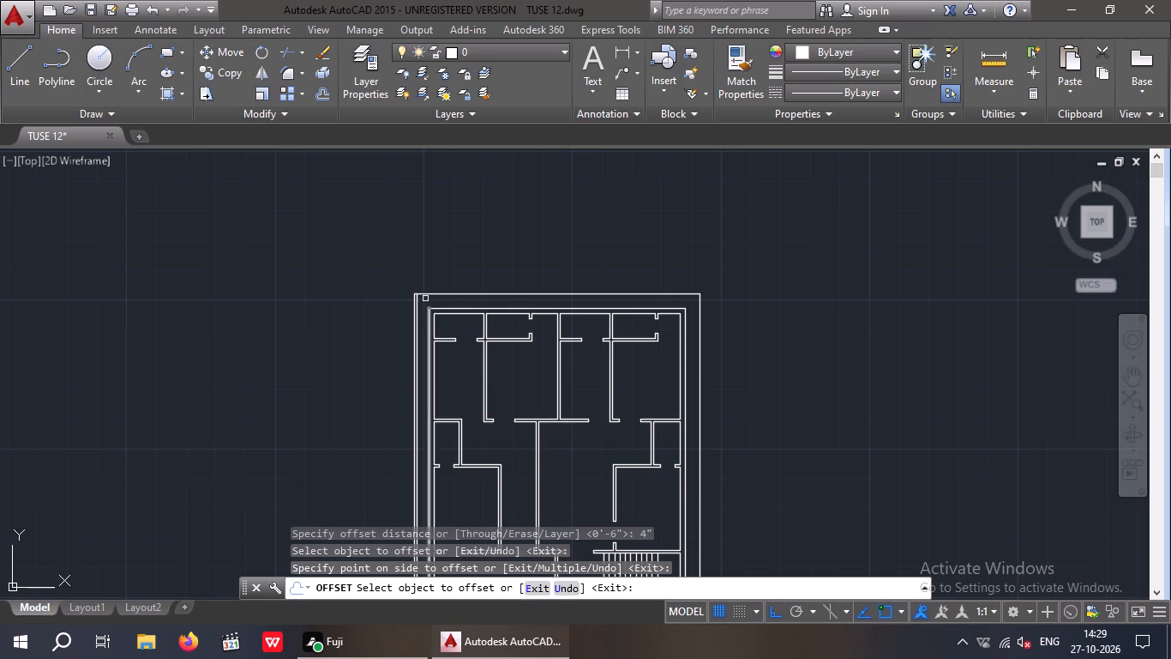
scroll(425, 299, "up", 3)
left_click_drag(465, 281, 467, 300)
left_click(473, 309)
scroll(477, 287, "down", 3)
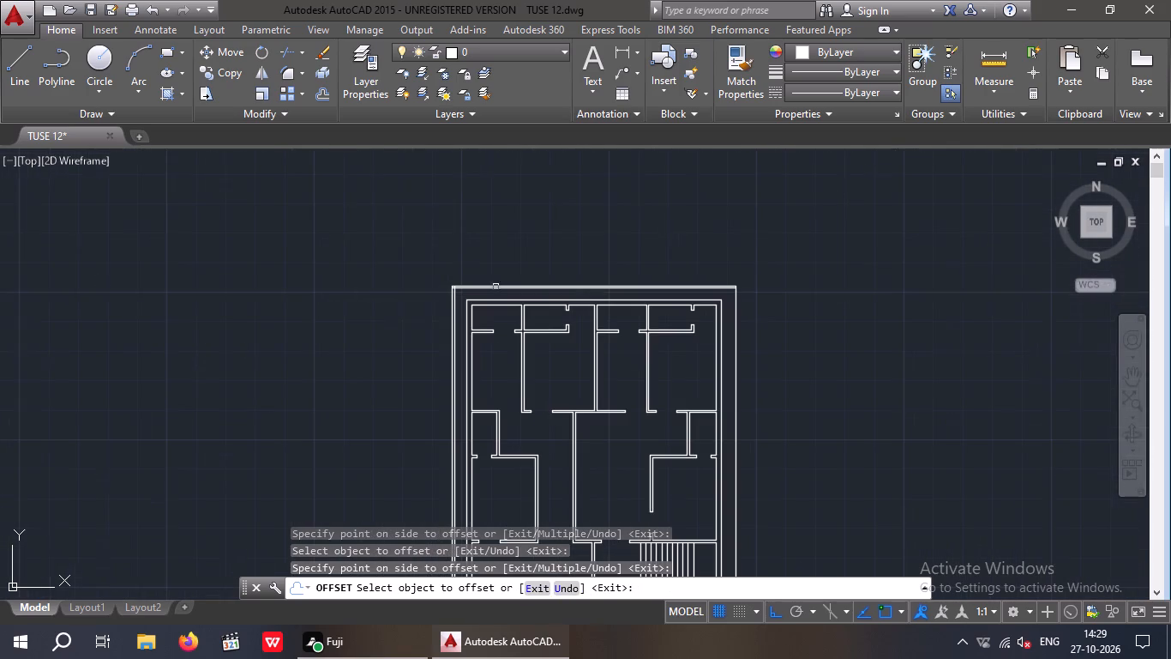
Offset the outer boundary wall's right line 4" inward and end the offsetting.
scroll(738, 315, "up", 3)
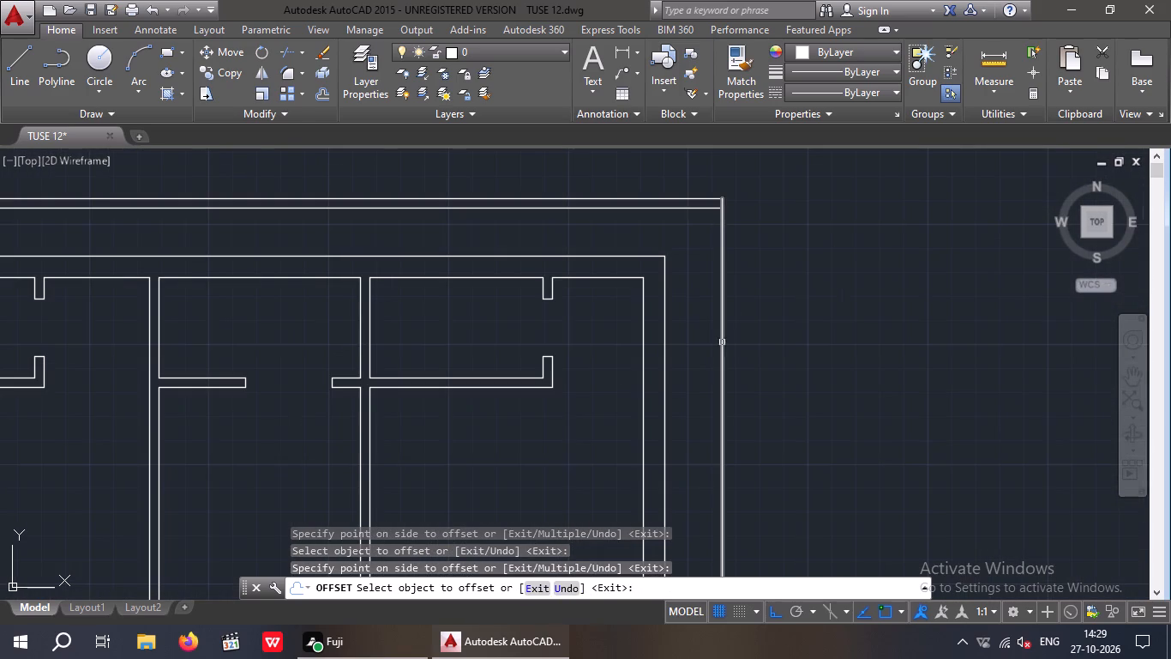
left_click(722, 342)
left_click(709, 350)
scroll(728, 323, "down", 3)
middle_click_drag(825, 403, 759, 228)
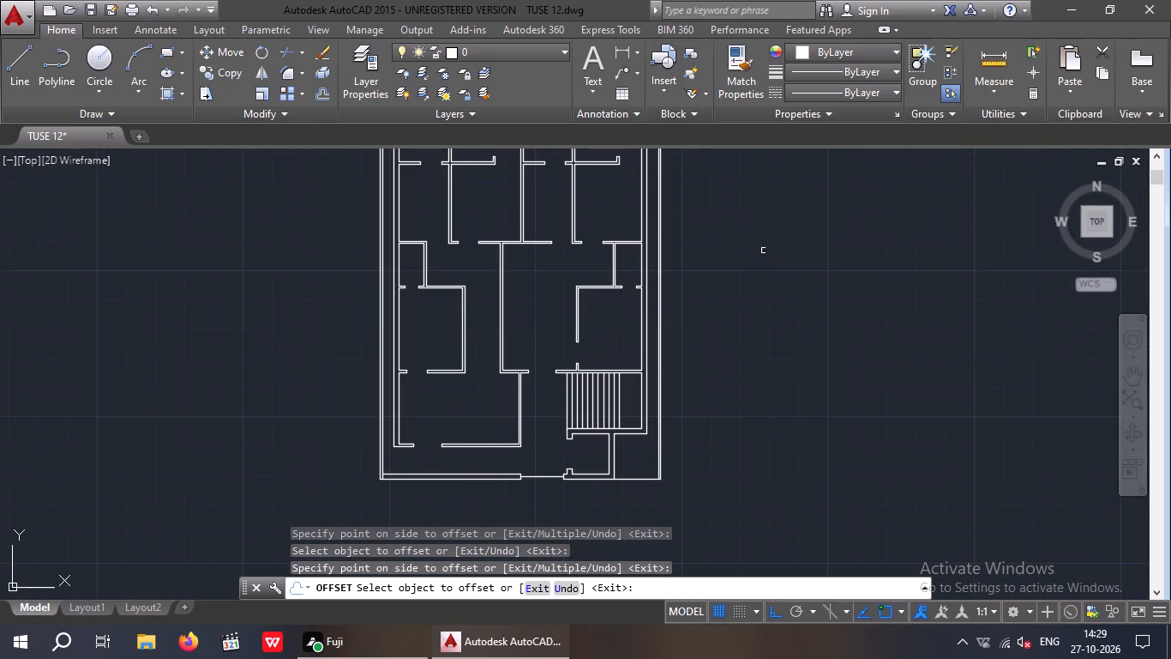
scroll(691, 496, "up", 3)
middle_click_drag(700, 482, 859, 467)
scroll(899, 498, "up", 1)
scroll(821, 521, "down", 2)
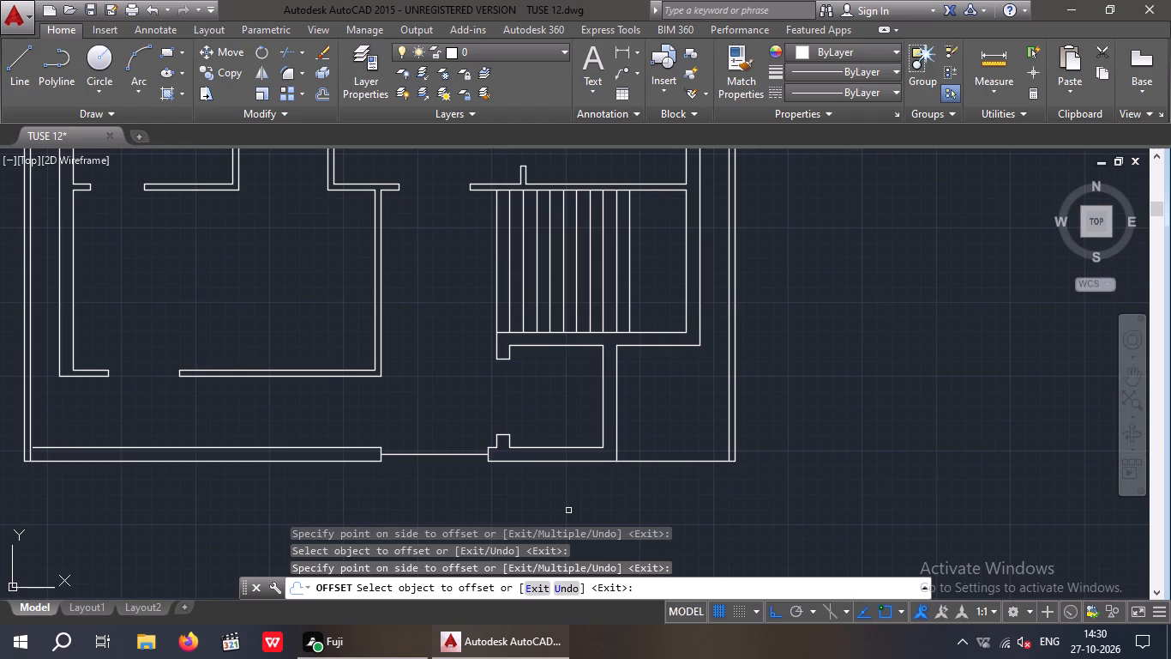
middle_click_drag(186, 510, 844, 510)
key("Escape")
key("Escape")
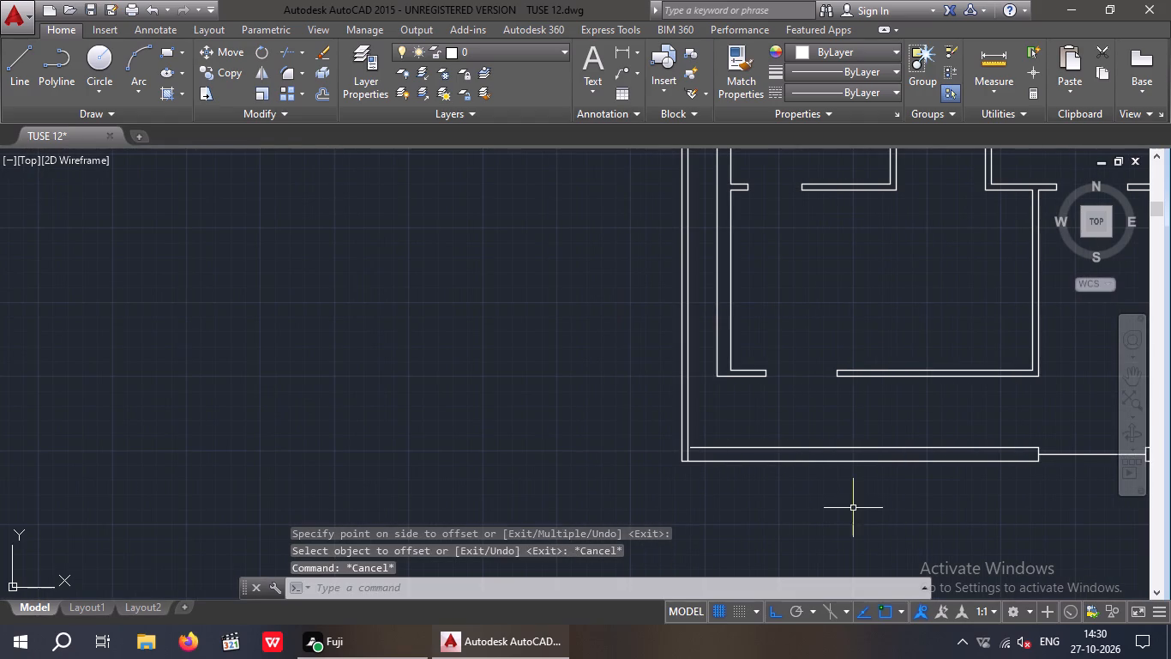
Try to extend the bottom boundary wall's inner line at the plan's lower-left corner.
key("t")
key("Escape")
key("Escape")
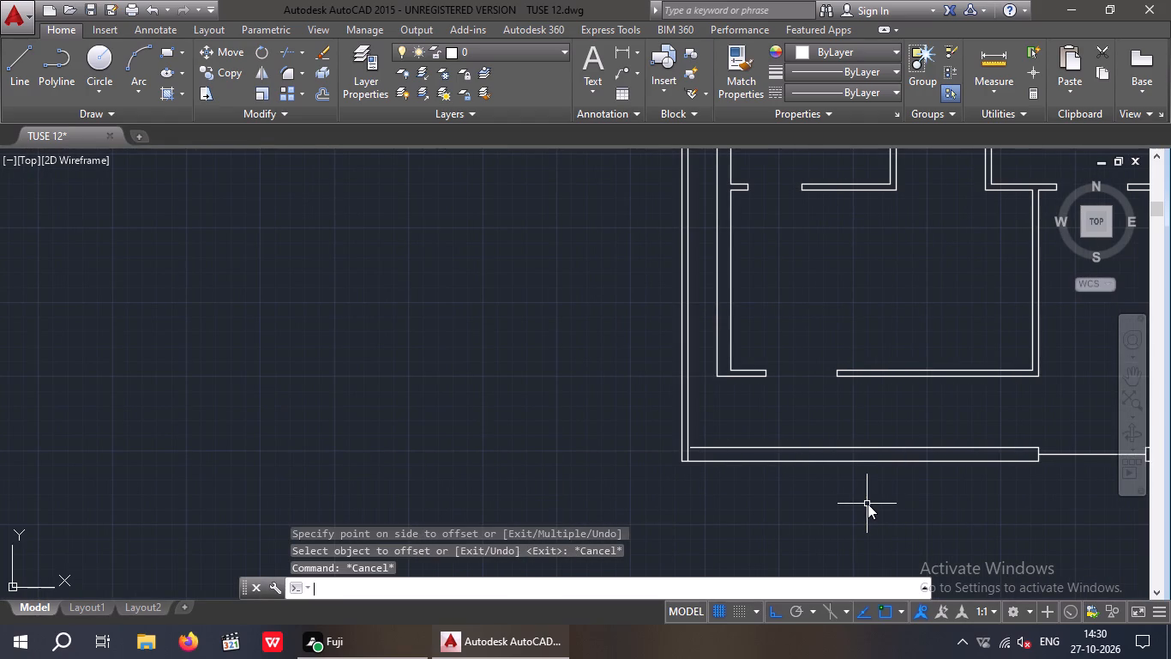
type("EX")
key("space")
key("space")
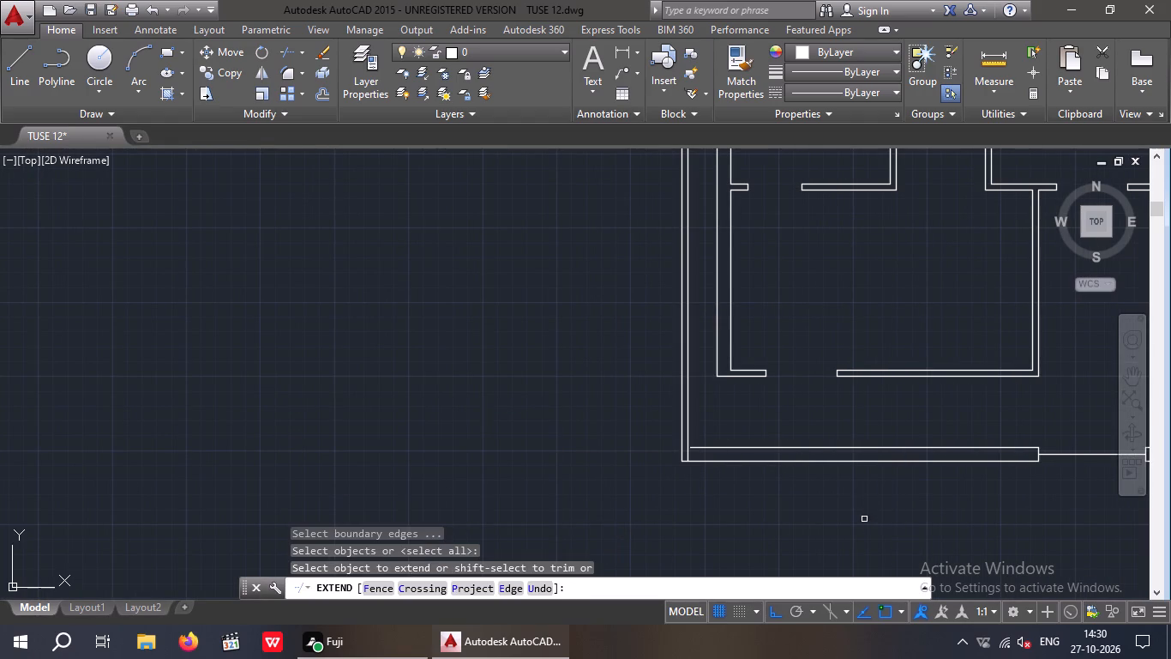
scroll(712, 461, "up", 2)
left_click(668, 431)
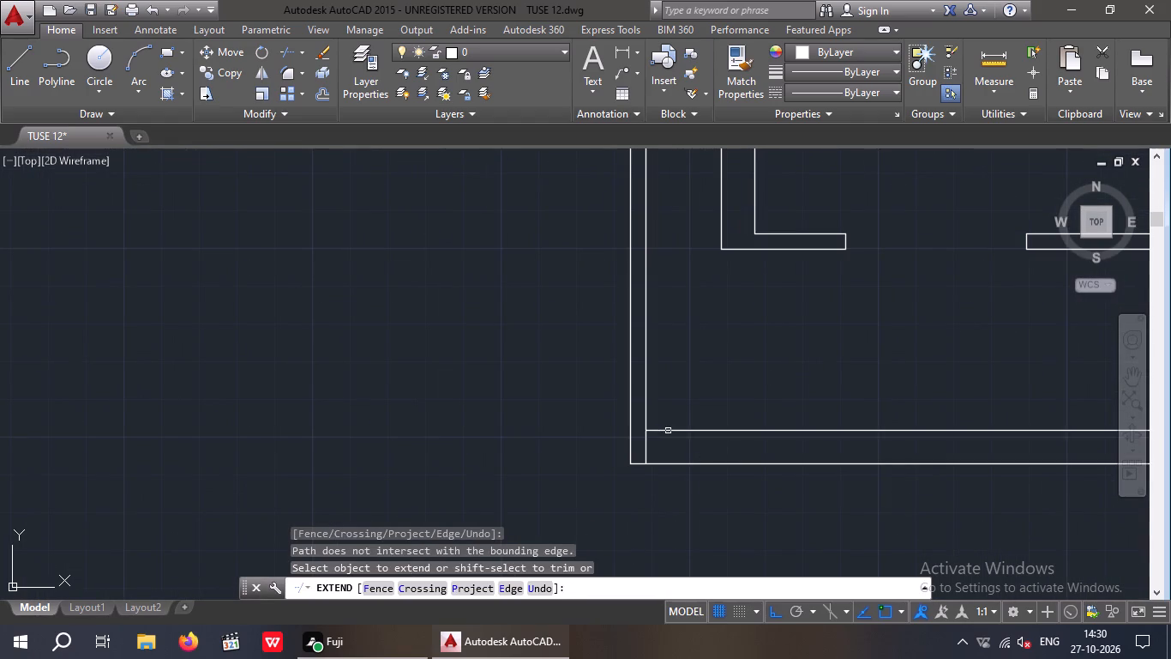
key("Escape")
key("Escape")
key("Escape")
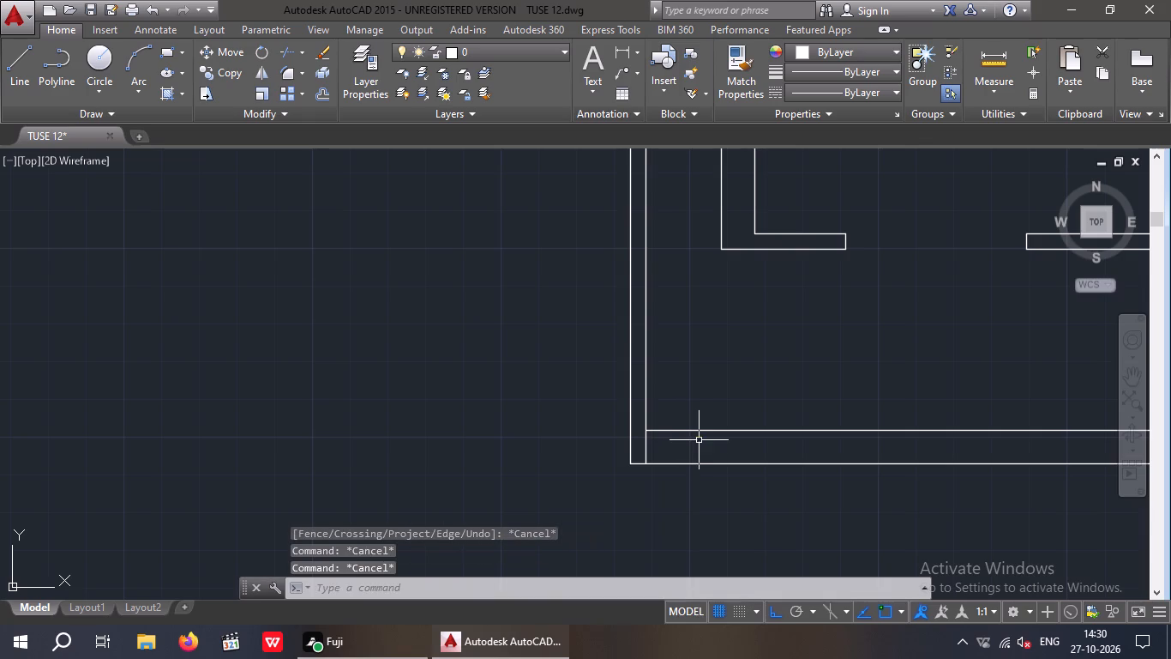
Trim the left wall's inner line where it crosses the bottom wall at the boundary's lower-left corner.
key("t")
type("R")
key("space")
key("space")
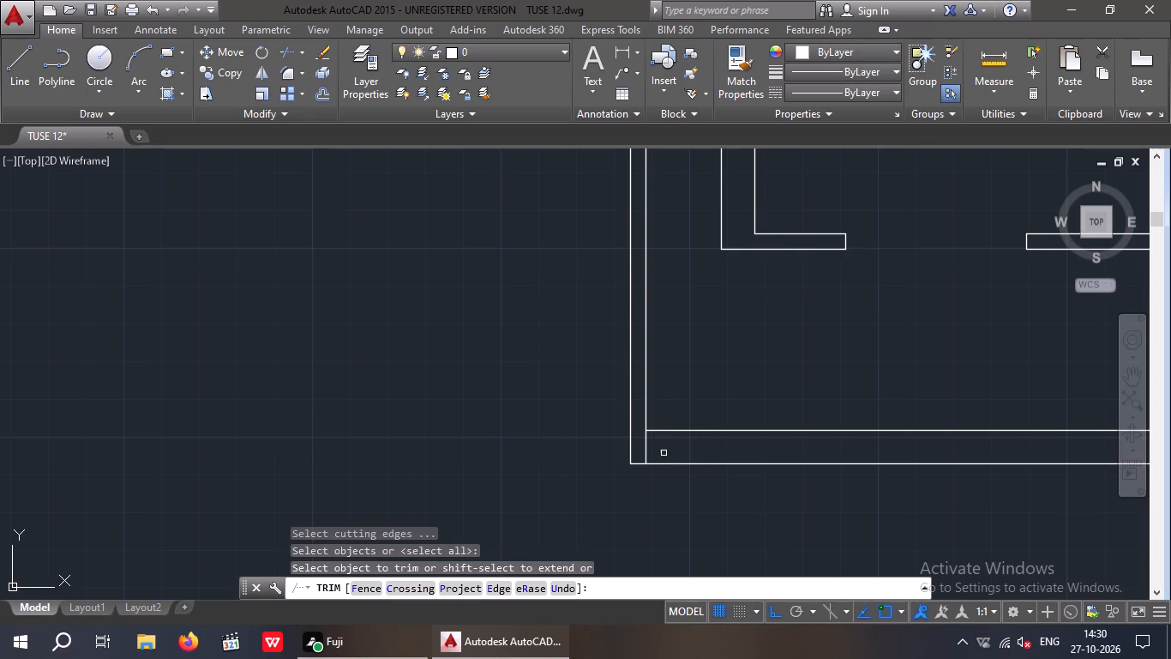
left_click(645, 448)
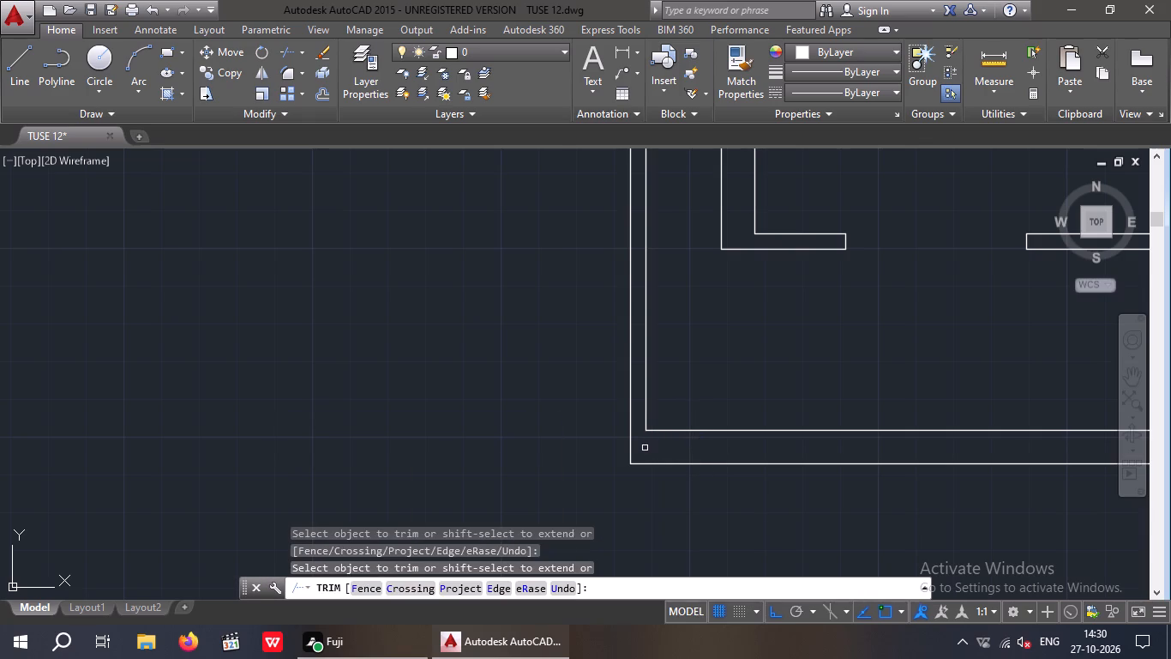
Trim both overlapping inner line ends at the boundary wall's upper-left corner.
scroll(647, 438, "down", 3)
middle_click_drag(503, 487, 440, 589)
scroll(447, 365, "down", 2)
middle_click_drag(447, 401, 392, 551)
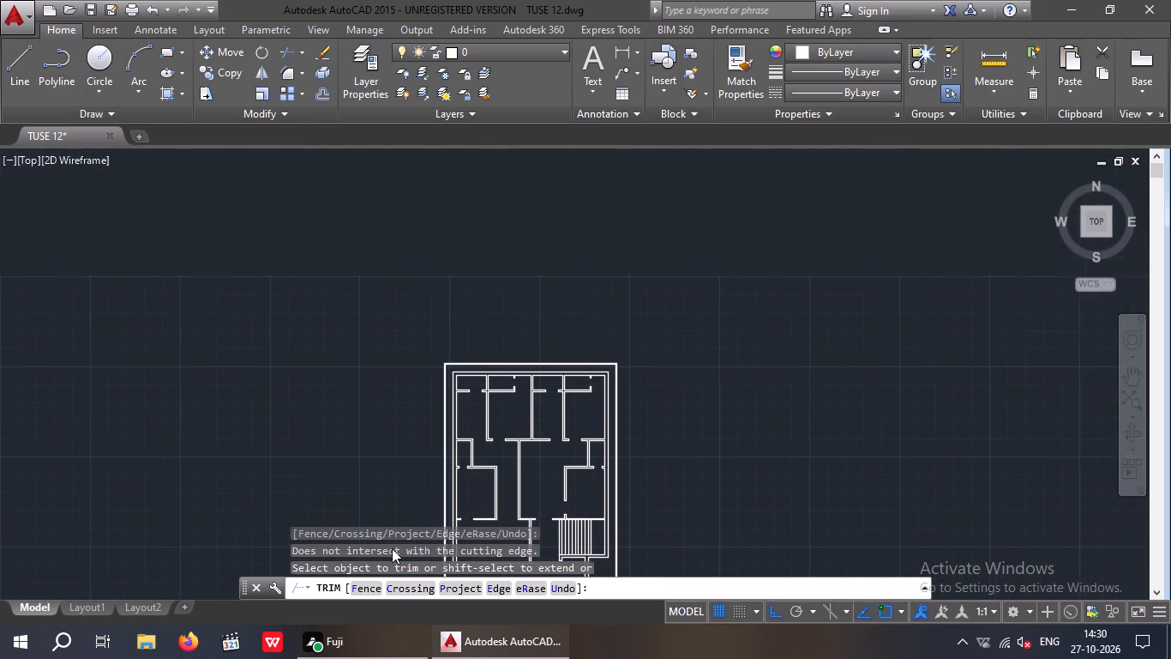
scroll(441, 362, "up", 12)
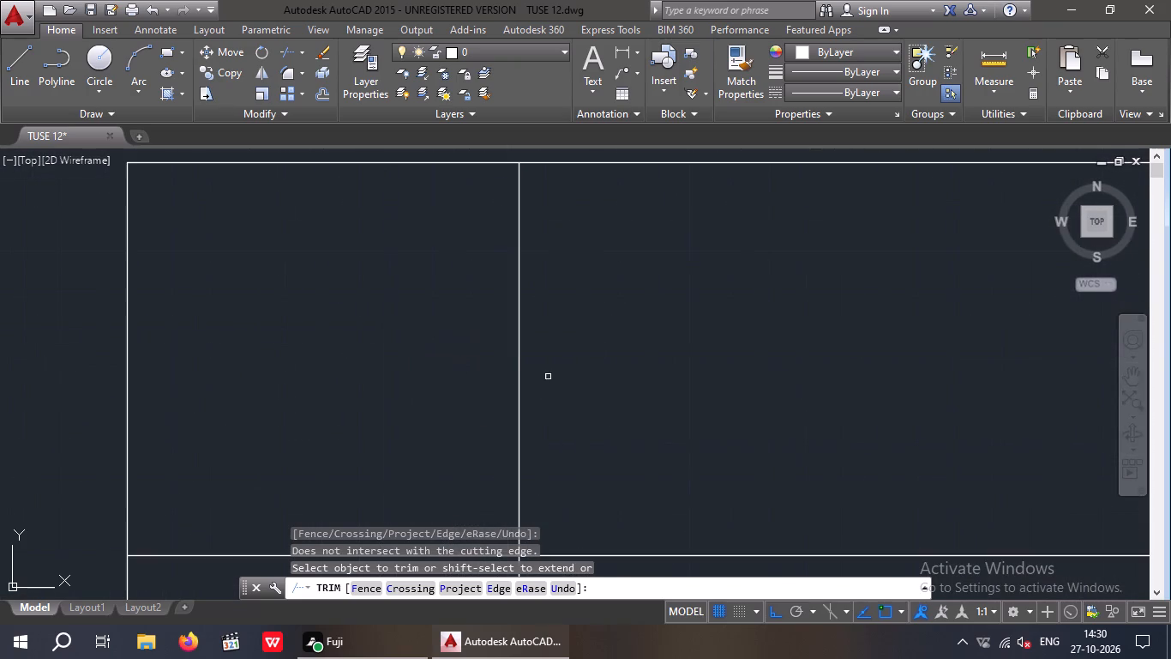
left_click_drag(618, 305, 447, 378)
left_click(442, 381)
scroll(447, 378, "down", 3)
left_click_drag(433, 457, 414, 432)
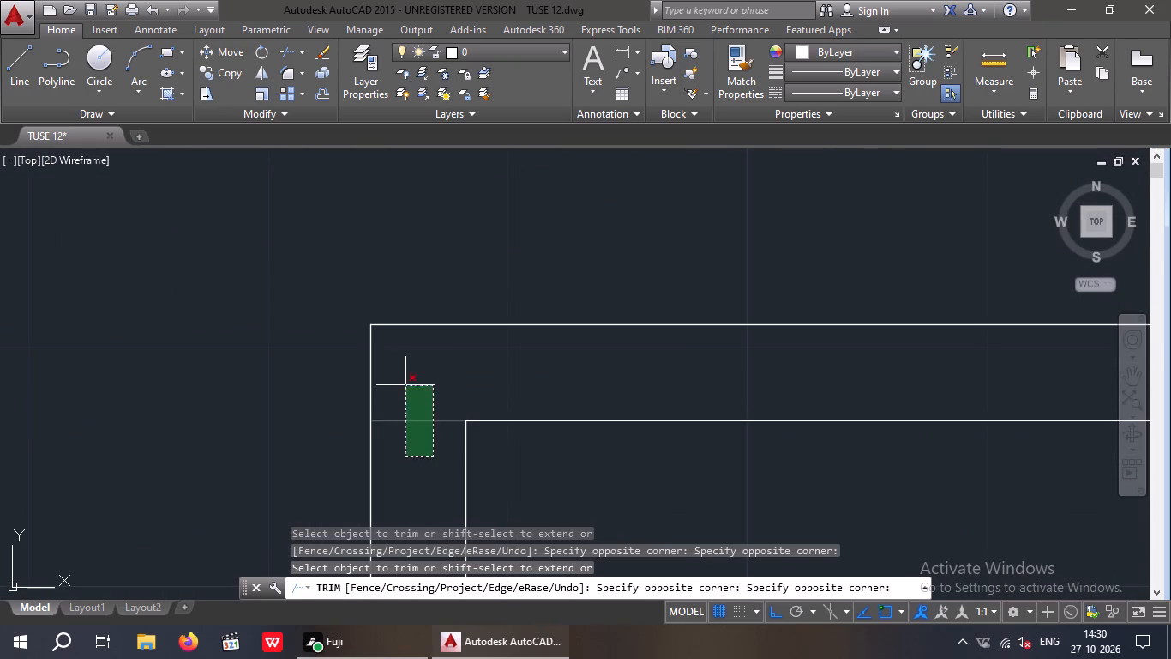
left_click(405, 385)
Trim both overlapping inner line ends at the boundary wall's upper-right corner.
scroll(405, 385, "down", 5)
middle_click_drag(858, 427, 207, 432)
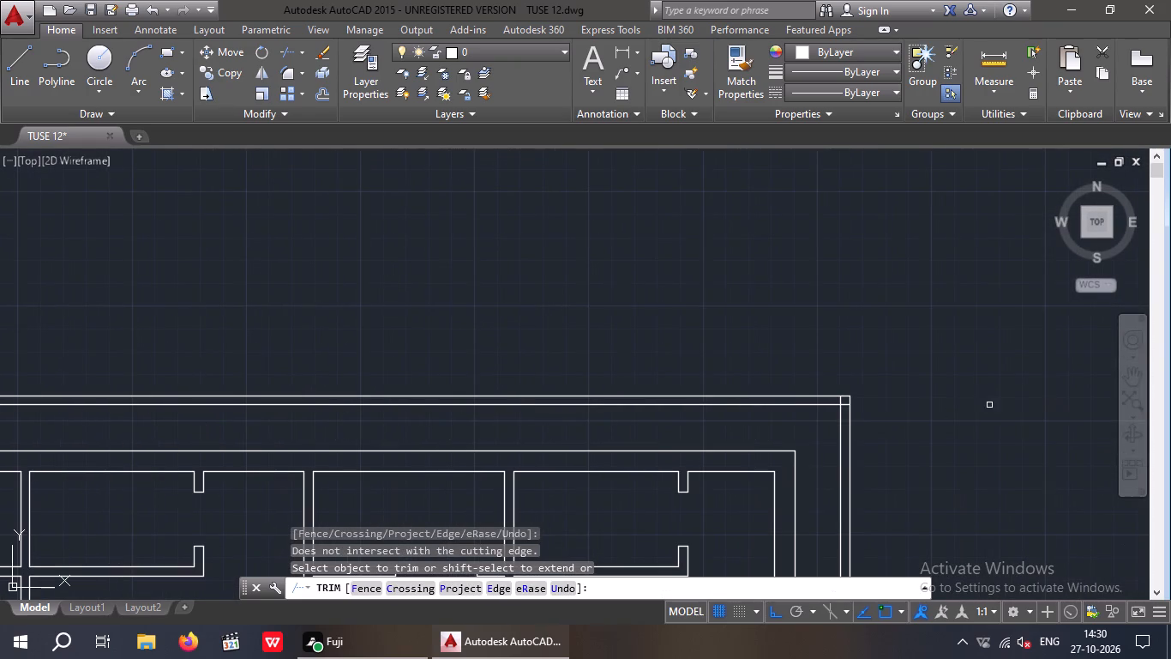
scroll(855, 395, "up", 5)
left_click_drag(743, 543, 727, 509)
left_click(716, 457)
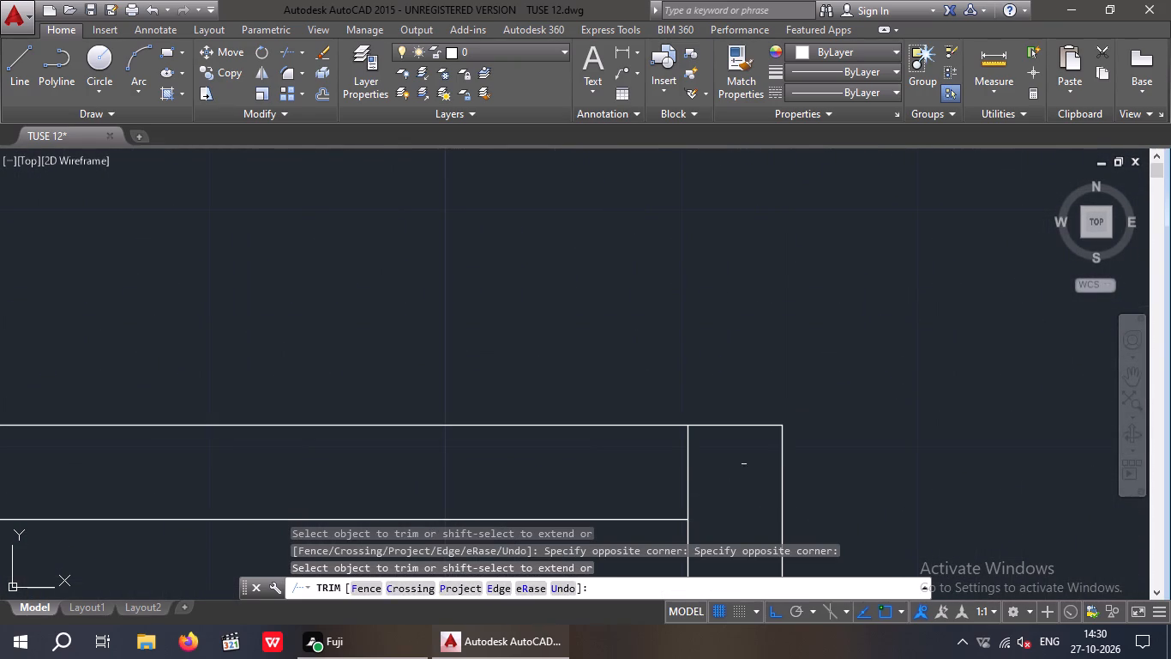
left_click_drag(752, 441, 616, 463)
left_click_drag(610, 462, 618, 463)
scroll(669, 446, "down", 3)
middle_click_drag(804, 426, 801, 336)
scroll(808, 318, "down", 3)
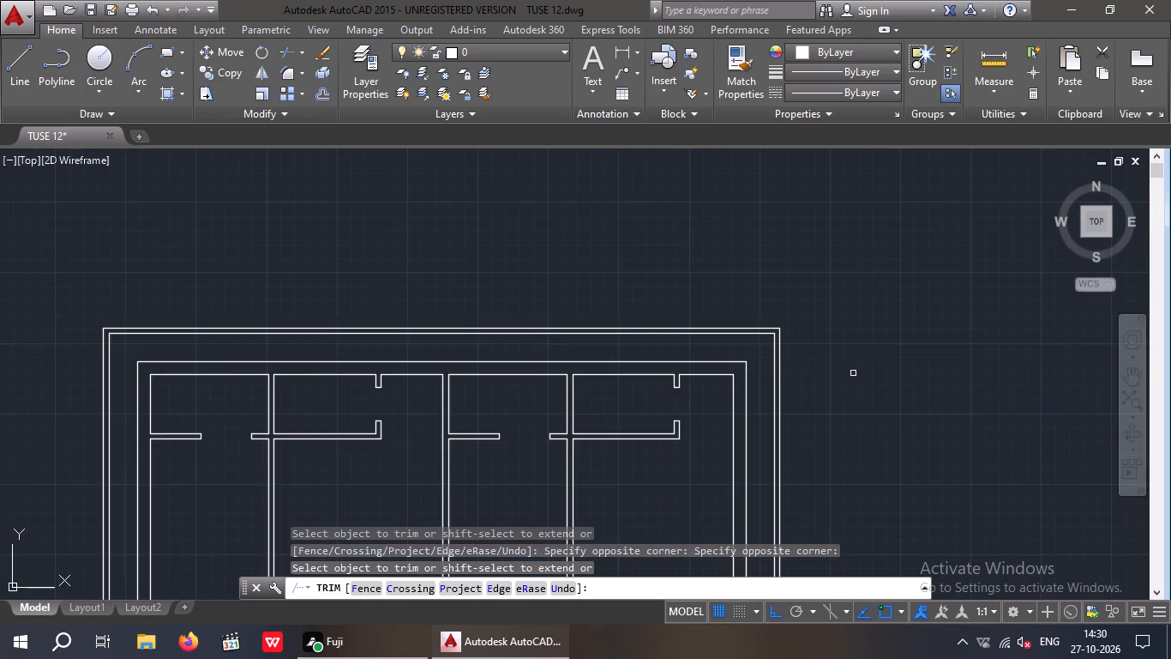
middle_click_drag(862, 378, 858, 289)
scroll(867, 316, "down", 2)
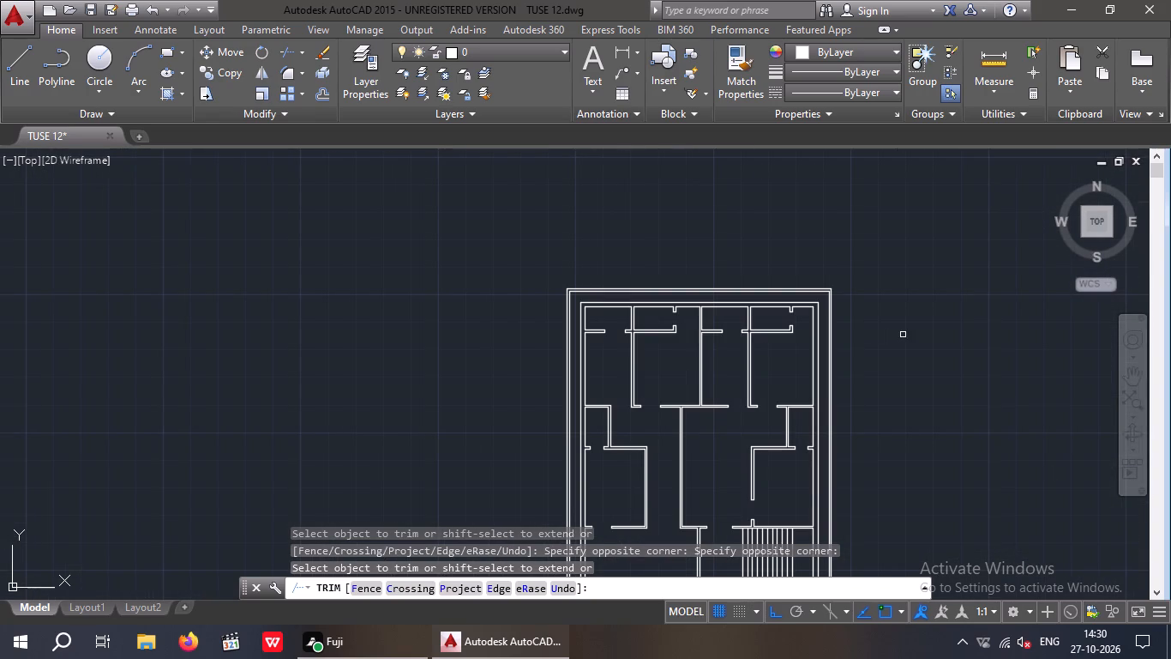
Save the drawing with the revised boundary wall.
key("ctrl+s")
middle_click_drag(796, 397, 511, 350)
scroll(604, 361, "down", 2)
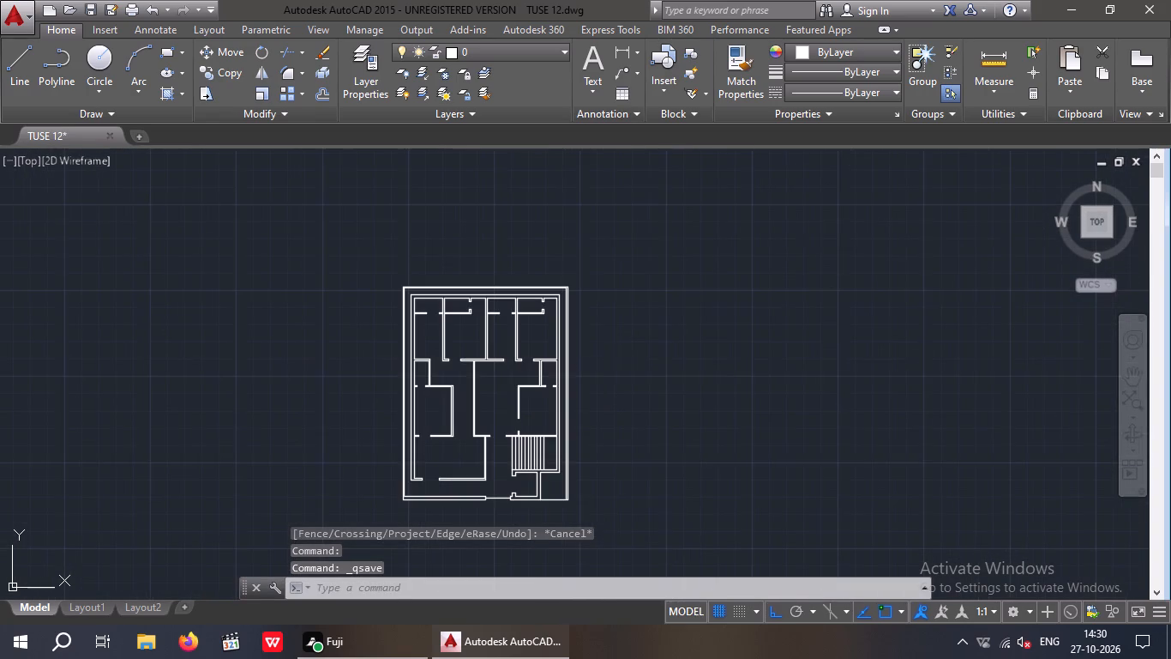
middle_click_drag(761, 481, 526, 432)
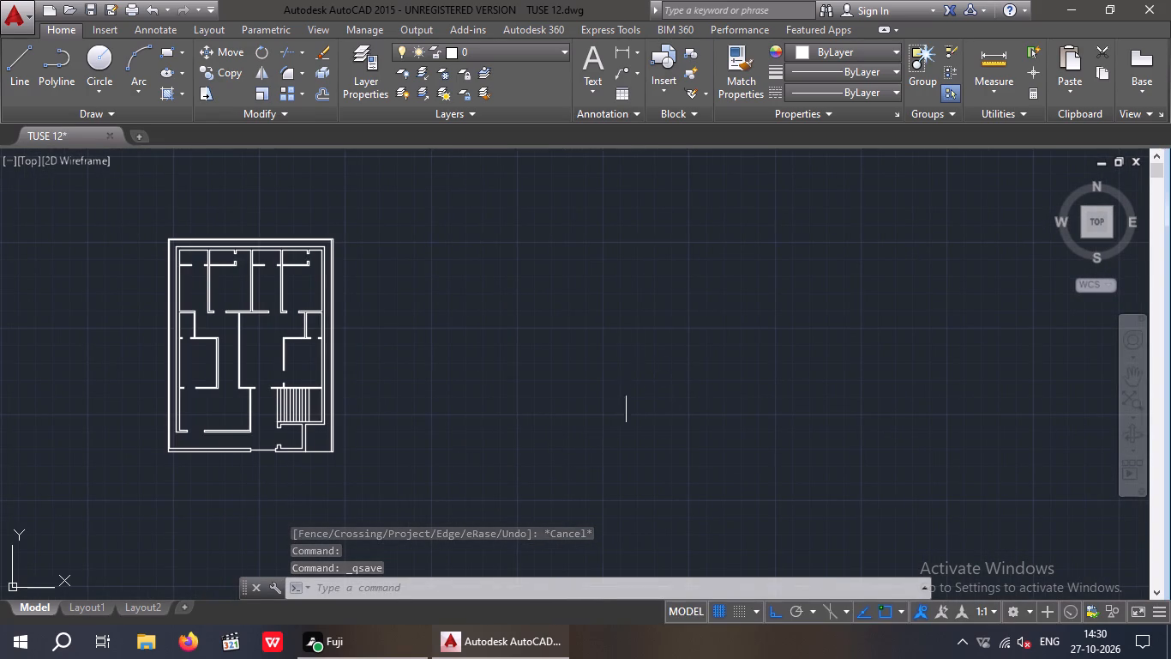
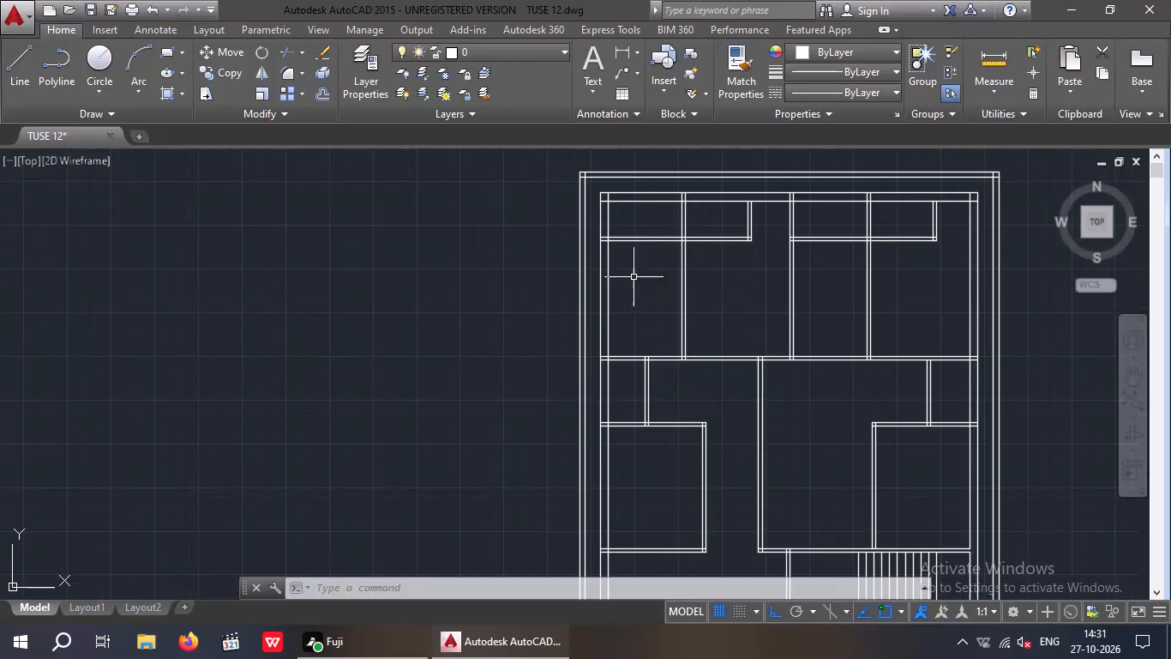
Look over the floor plan, from the upper rooms and boundary wall down to the staircase and the front wall.
middle_click_drag(610, 324, 502, 368)
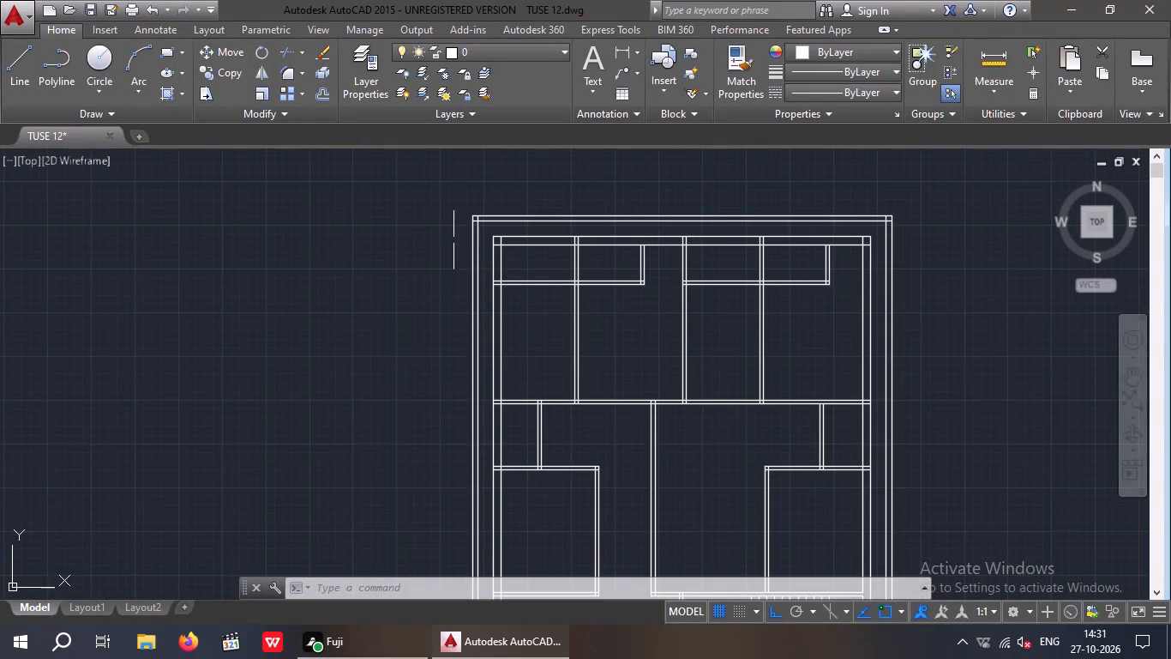
scroll(463, 231, "up", 2)
middle_click_drag(472, 274, 365, 382)
scroll(391, 326, "down", 2)
middle_click_drag(430, 331, 387, 202)
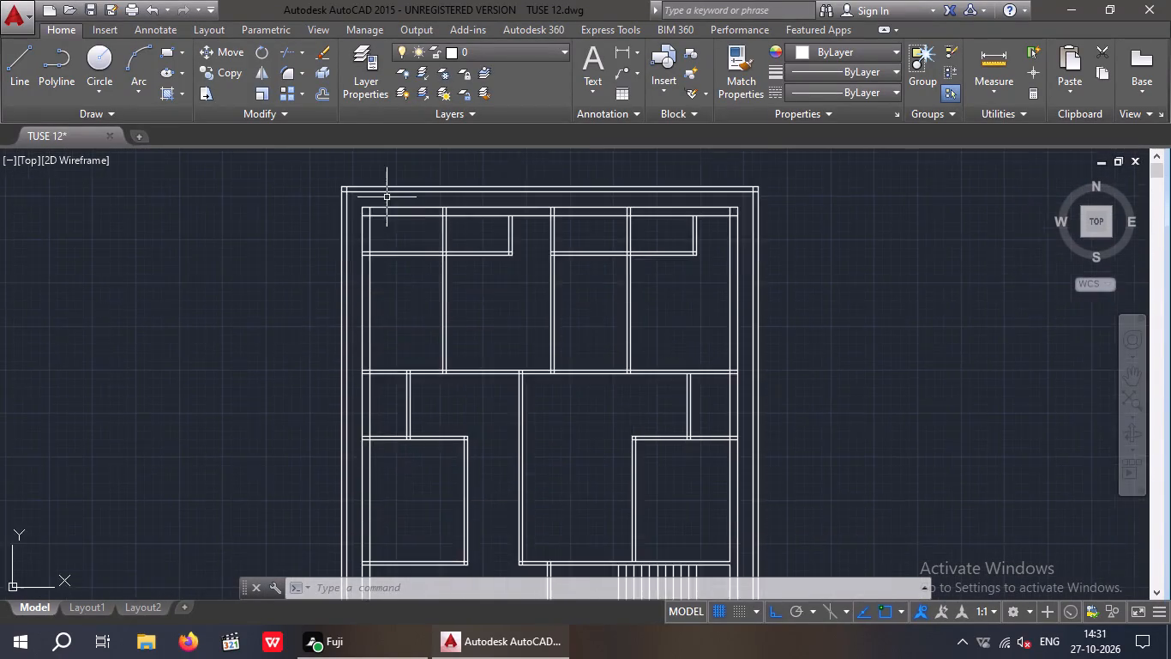
scroll(424, 248, "down", 3)
scroll(406, 463, "up", 3)
middle_click_drag(352, 474, 224, 553)
middle_click(223, 553)
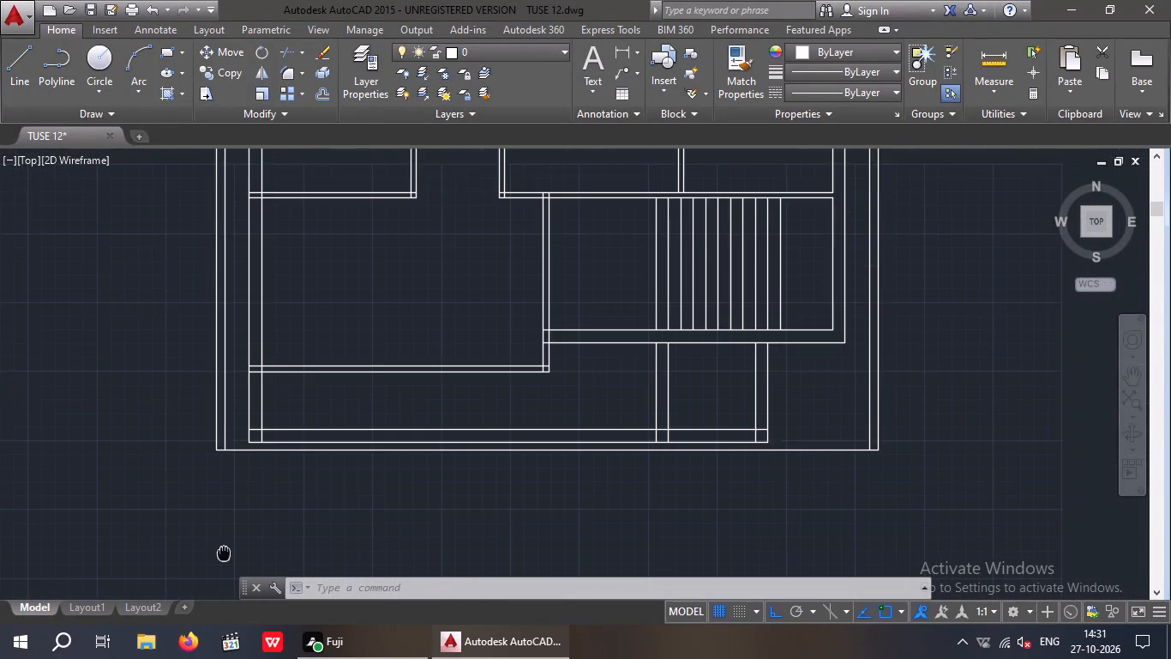
middle_click_drag(692, 494, 492, 575)
scroll(657, 468, "down", 1)
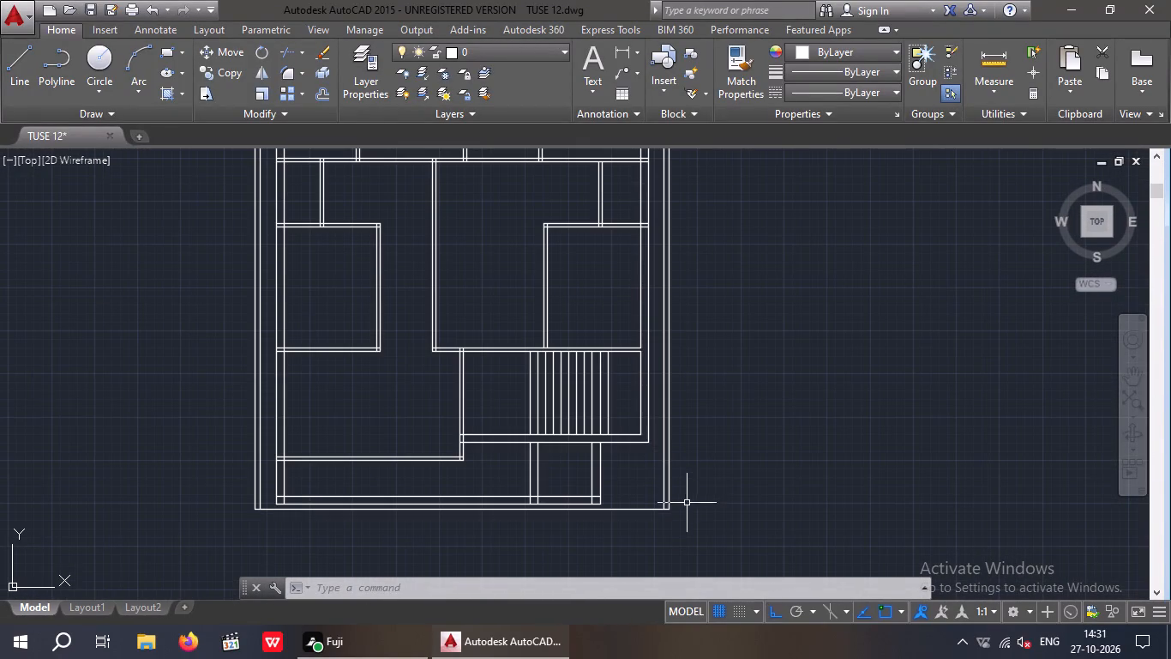
middle_click_drag(640, 505, 638, 600)
middle_click_drag(436, 329, 694, 554)
scroll(525, 293, "up", 3)
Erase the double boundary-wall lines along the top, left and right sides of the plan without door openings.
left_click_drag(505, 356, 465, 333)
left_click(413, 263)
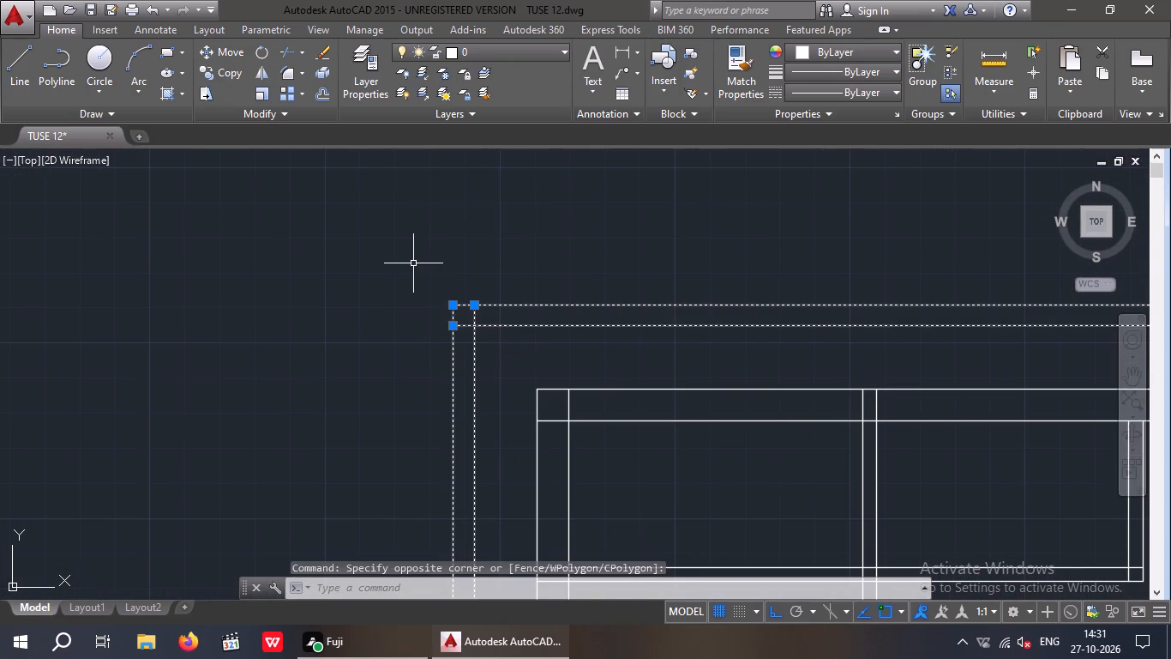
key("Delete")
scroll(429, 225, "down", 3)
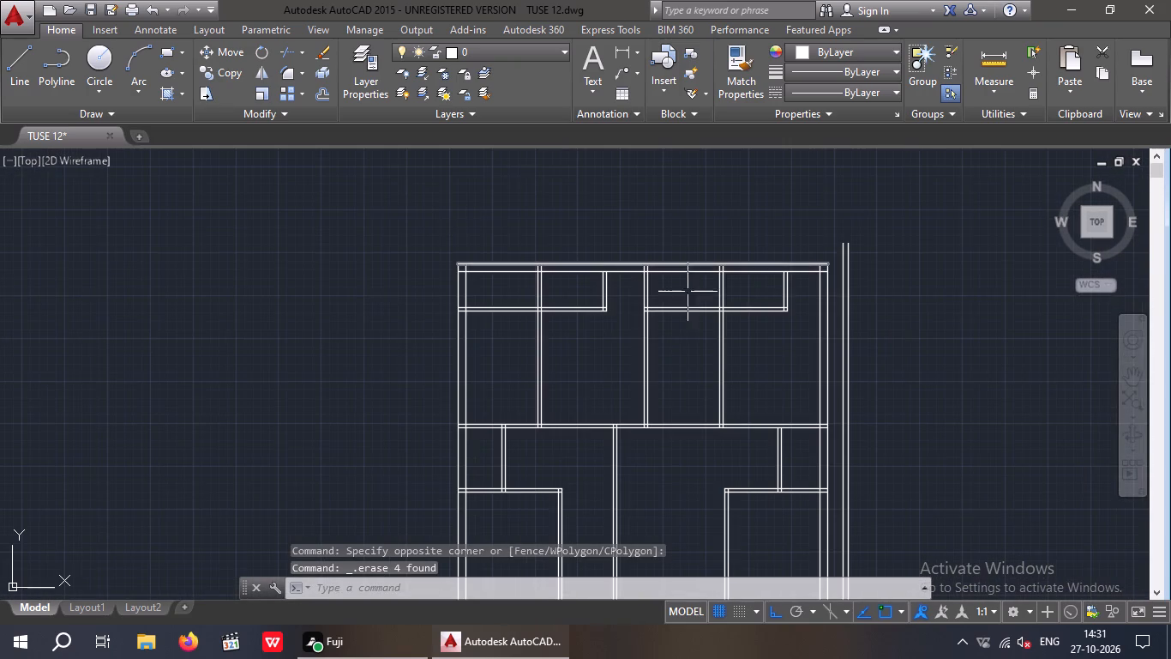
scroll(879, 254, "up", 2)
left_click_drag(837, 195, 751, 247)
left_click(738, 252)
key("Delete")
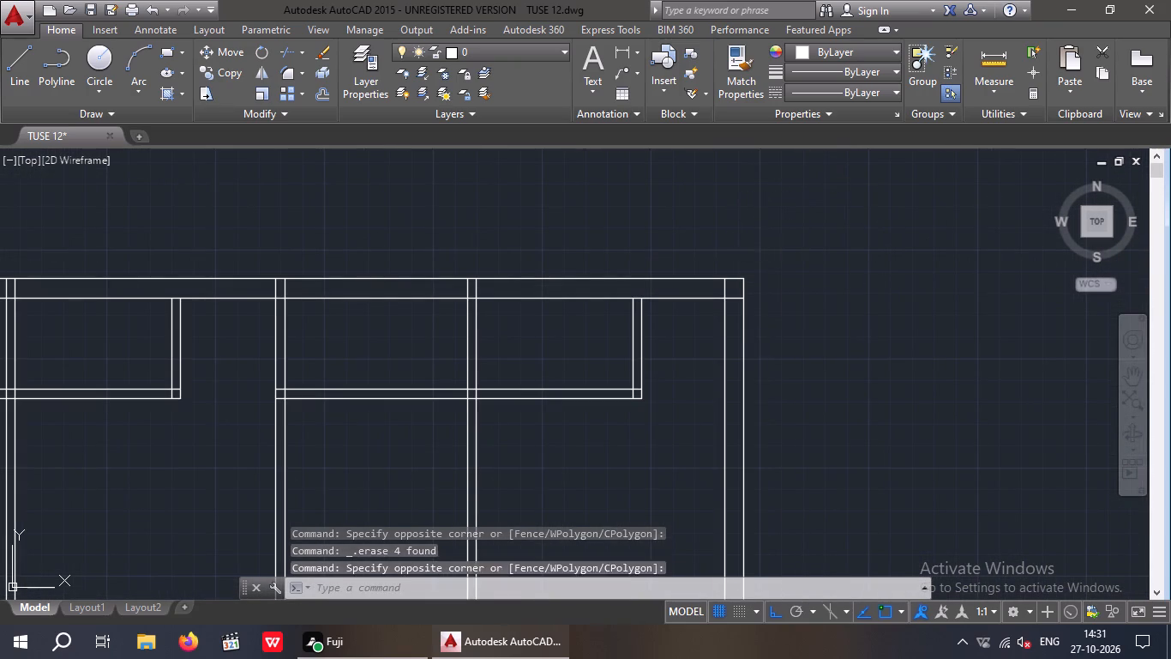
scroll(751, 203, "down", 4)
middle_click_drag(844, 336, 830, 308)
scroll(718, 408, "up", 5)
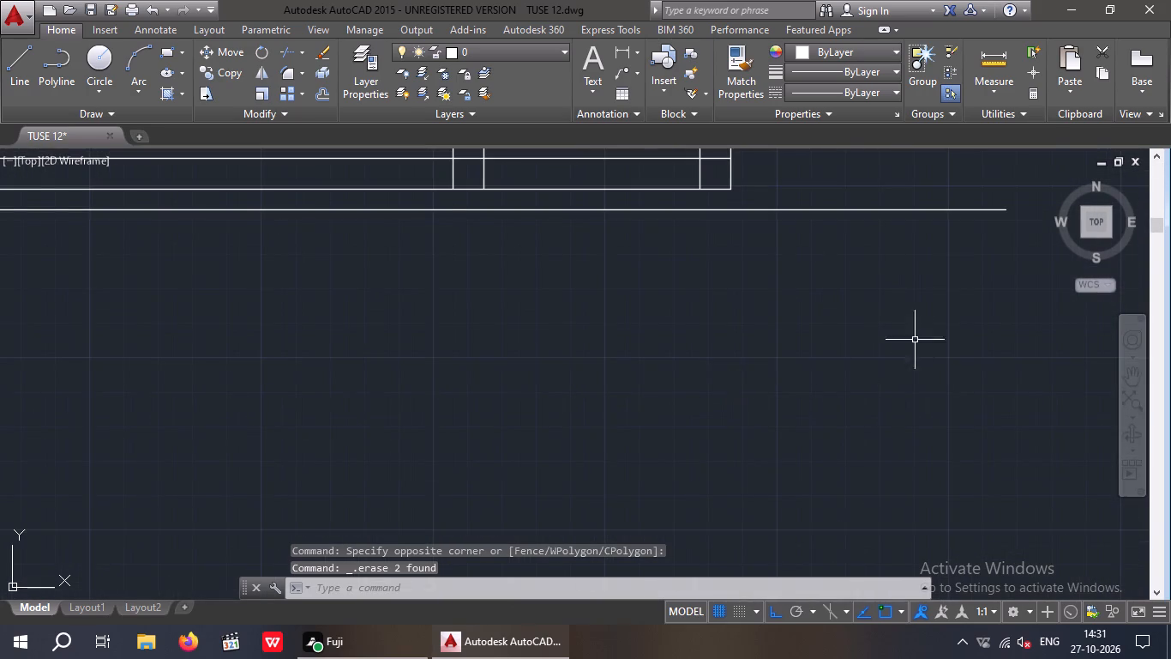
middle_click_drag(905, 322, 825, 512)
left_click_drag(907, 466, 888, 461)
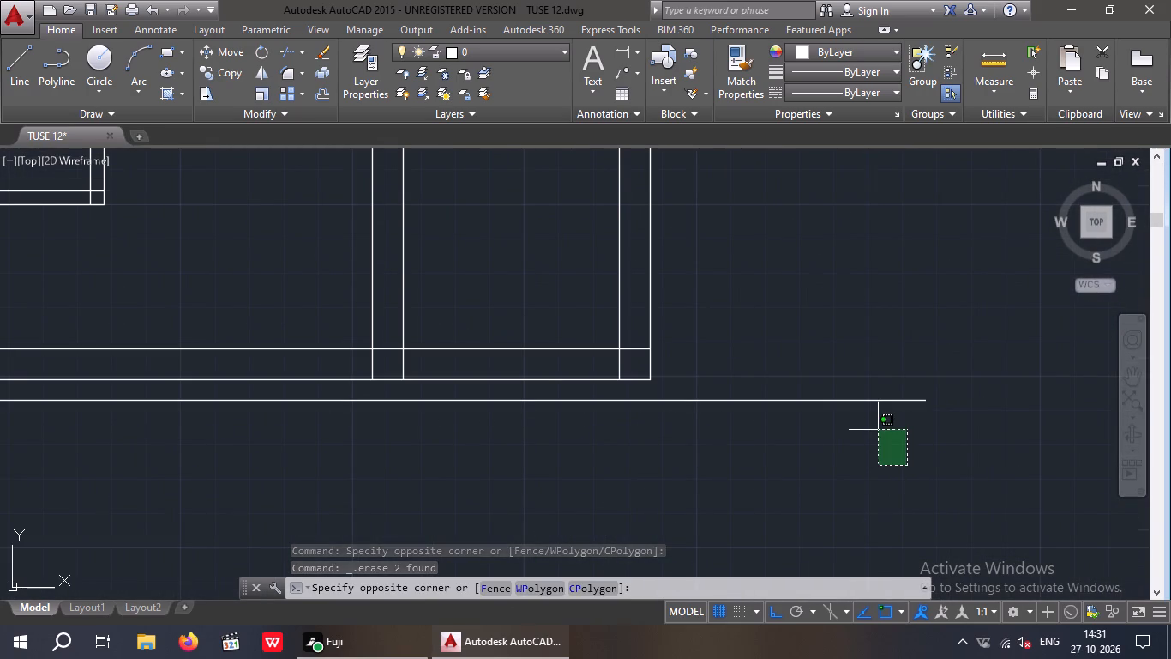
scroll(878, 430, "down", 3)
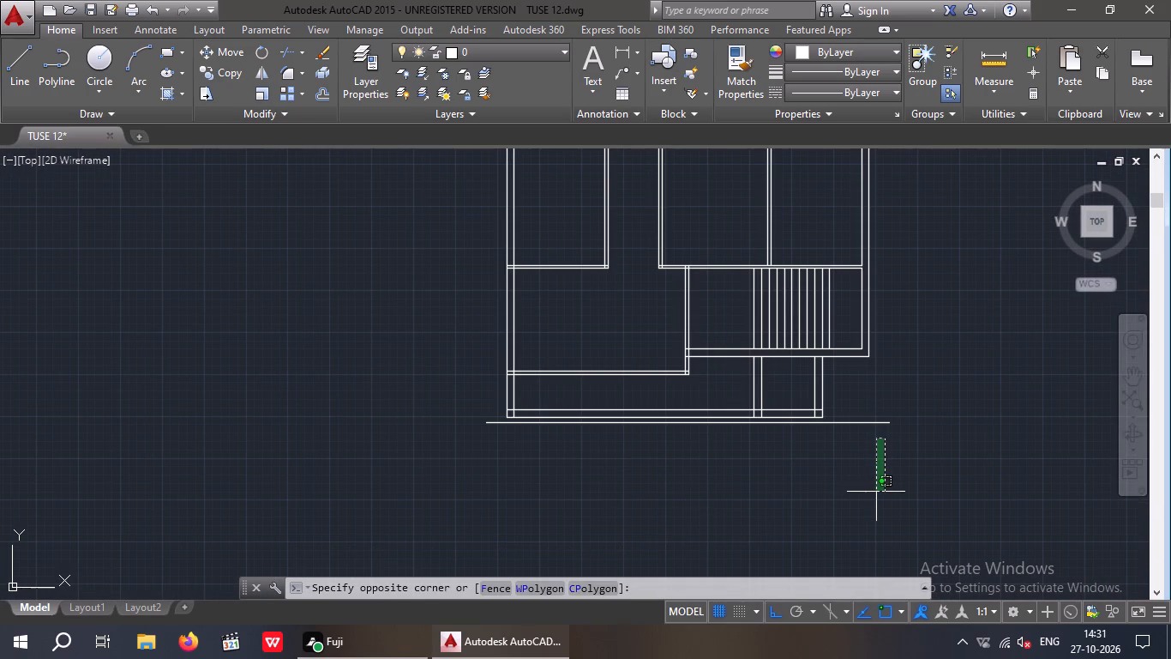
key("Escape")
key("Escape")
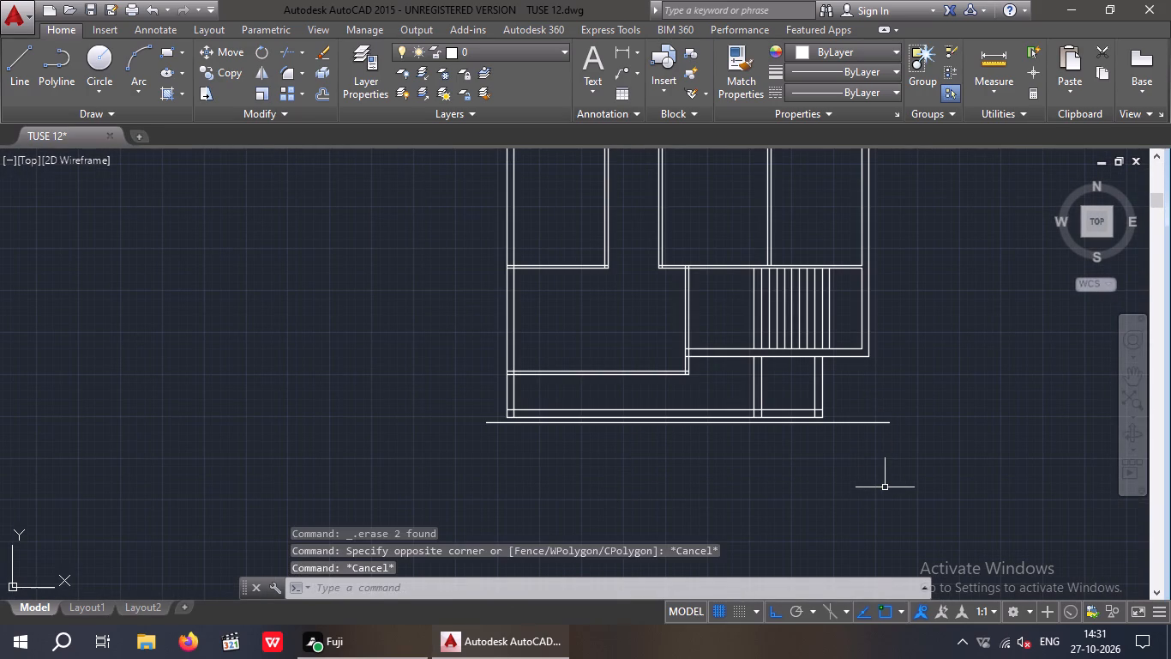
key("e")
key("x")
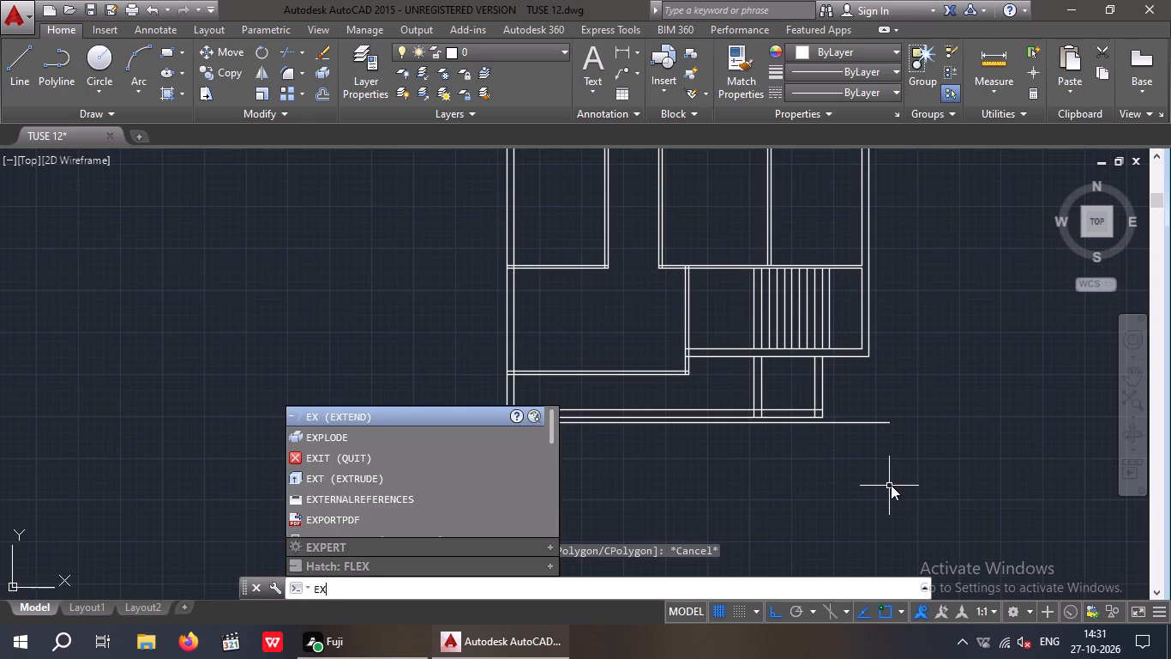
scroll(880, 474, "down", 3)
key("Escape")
Erase the entire plan without door openings, including its staircase and the remaining front boundary line.
scroll(829, 460, "down", 1)
middle_click_drag(821, 457, 723, 372)
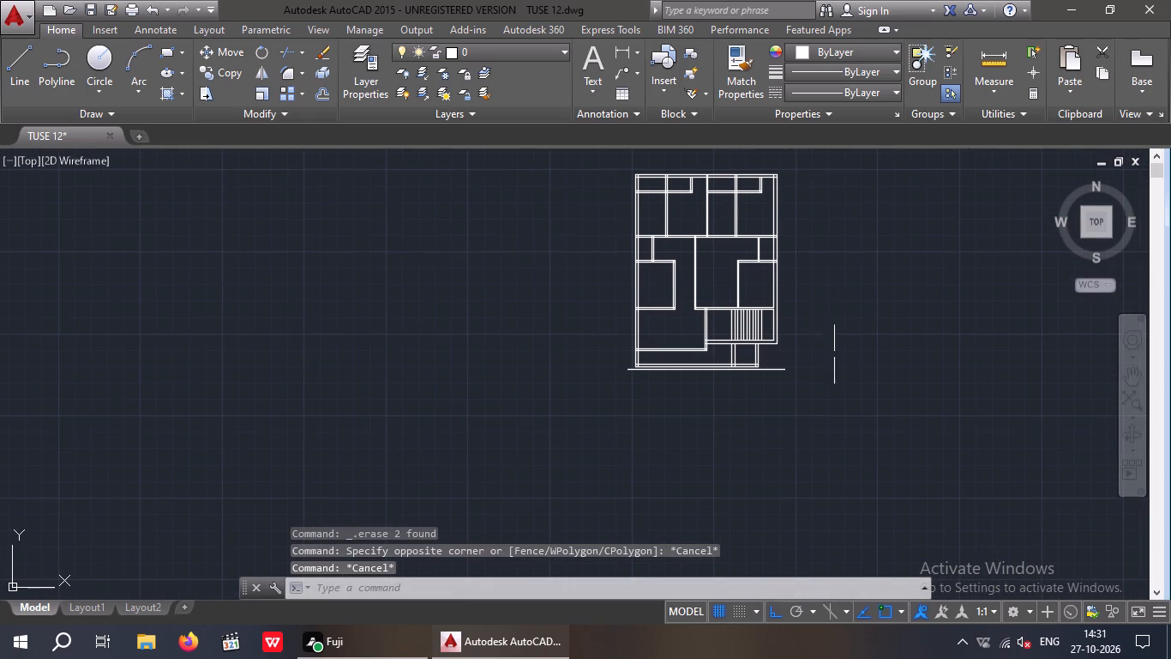
left_click_drag(628, 137, 742, 176)
middle_click_drag(796, 424, 793, 517)
left_click_drag(573, 207, 780, 475)
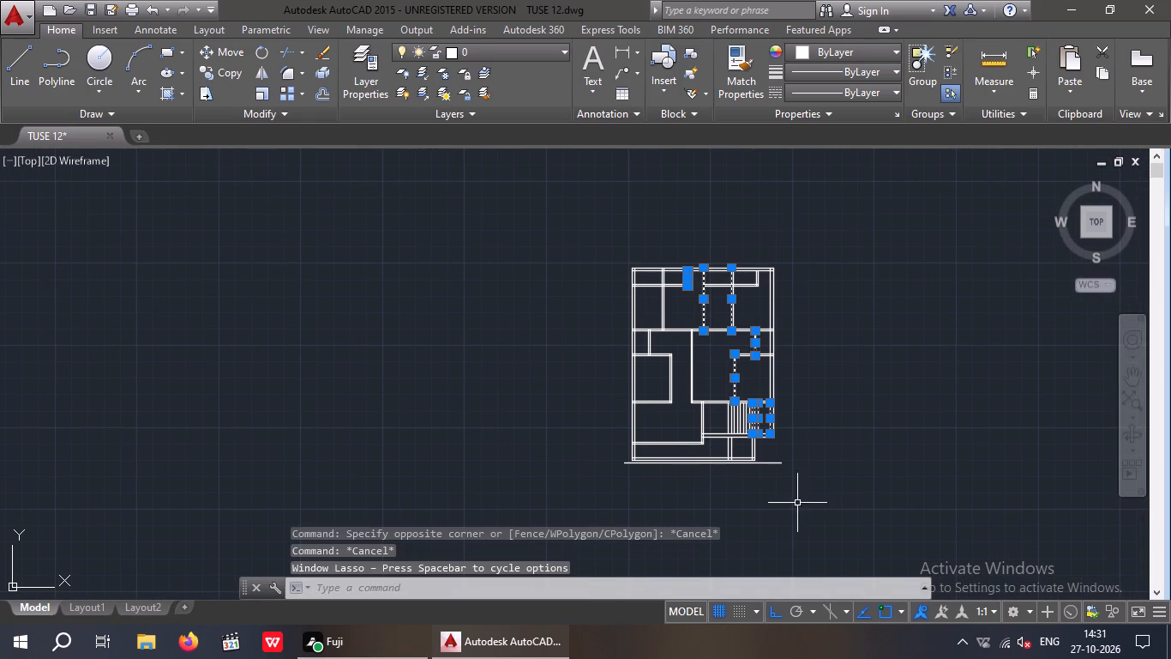
left_click_drag(856, 467, 646, 553)
left_click_drag(574, 239, 638, 249)
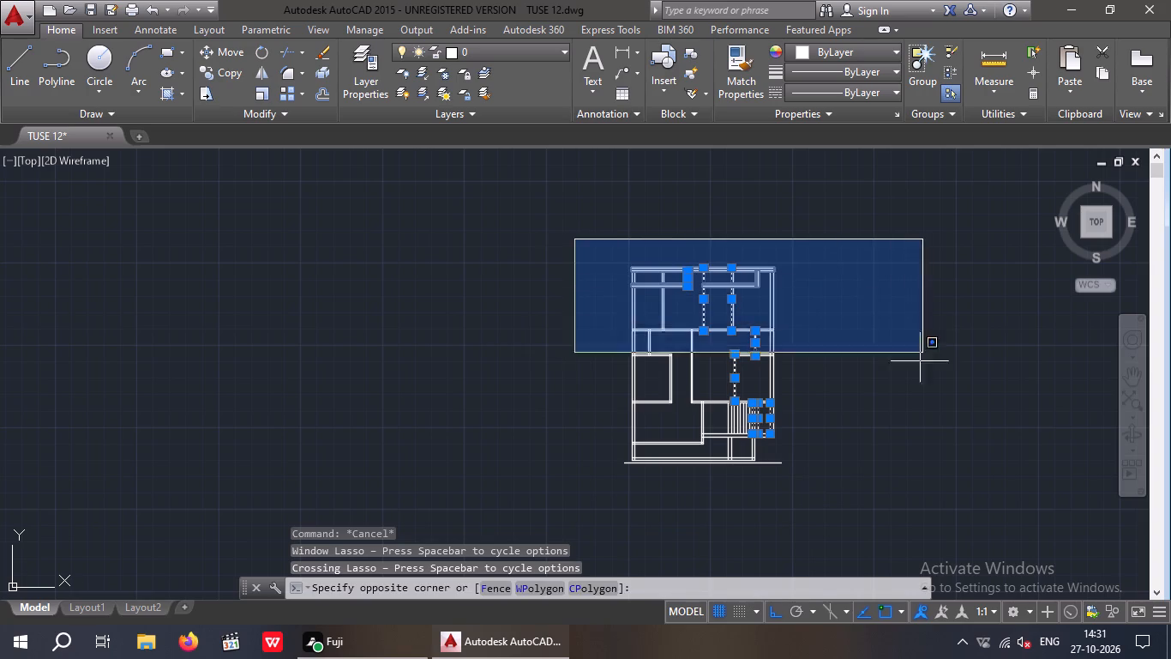
left_click(871, 517)
key("Delete")
Copy the complete floor plan with door openings, including its boundary walls, horizontally into the empty space to its right.
scroll(882, 471, "down", 4)
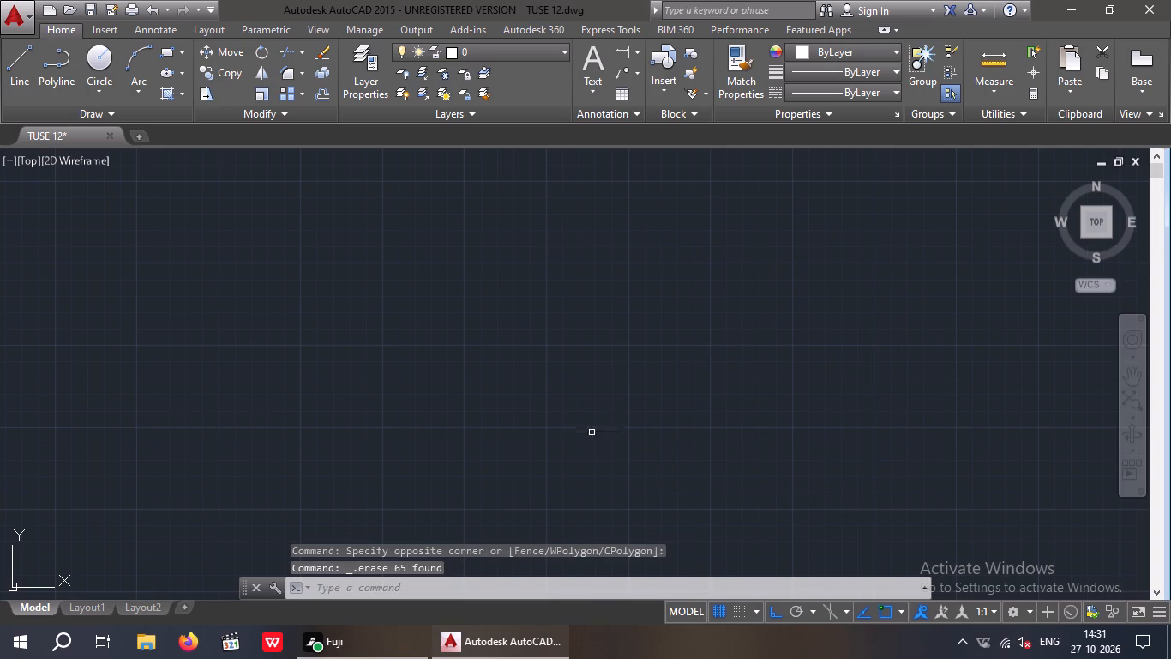
middle_click_drag(569, 398, 904, 329)
scroll(862, 339, "down", 2)
middle_click_drag(678, 351, 832, 406)
scroll(744, 388, "down", 3)
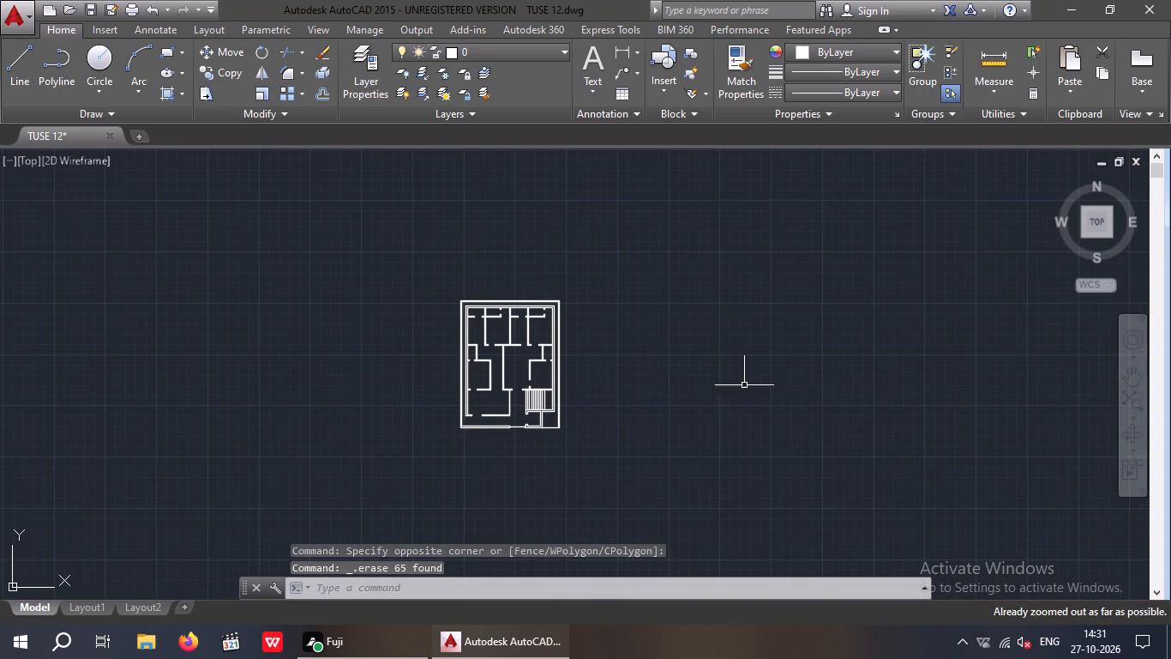
middle_click_drag(700, 431, 814, 183)
scroll(754, 273, "down", 2)
middle_click_drag(754, 273, 724, 463)
scroll(696, 209, "up", 3)
middle_click_drag(701, 275, 695, 125)
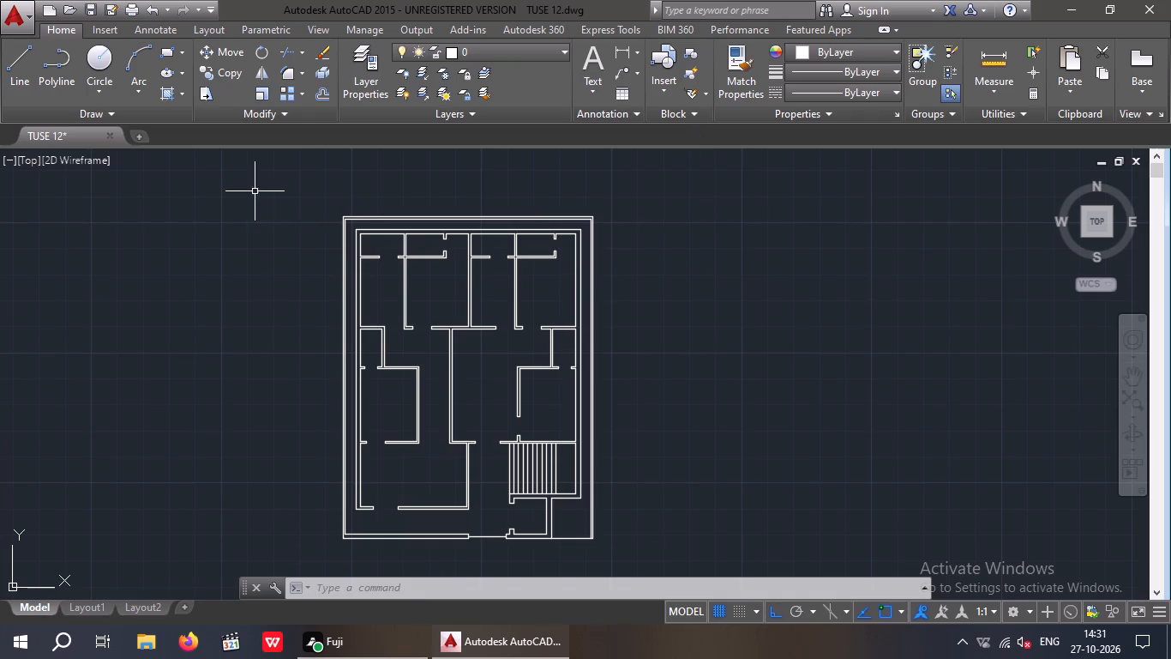
left_click_drag(286, 179, 399, 227)
left_click(722, 555)
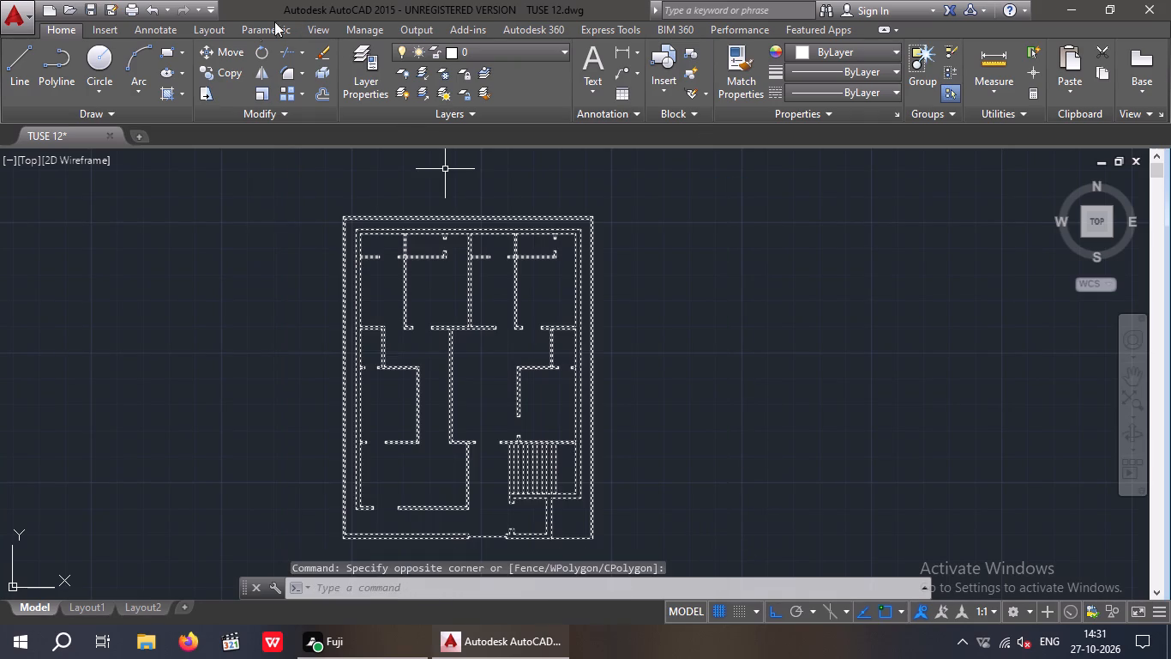
left_click(225, 72)
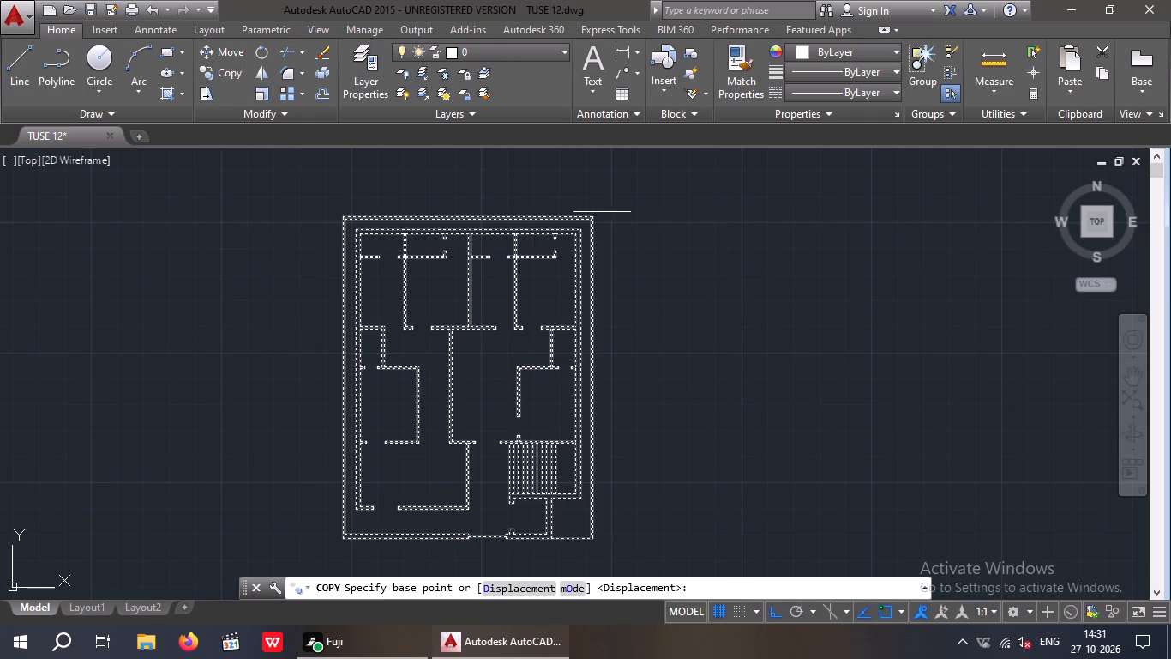
left_click_drag(597, 214, 618, 218)
middle_click_drag(921, 232, 366, 269)
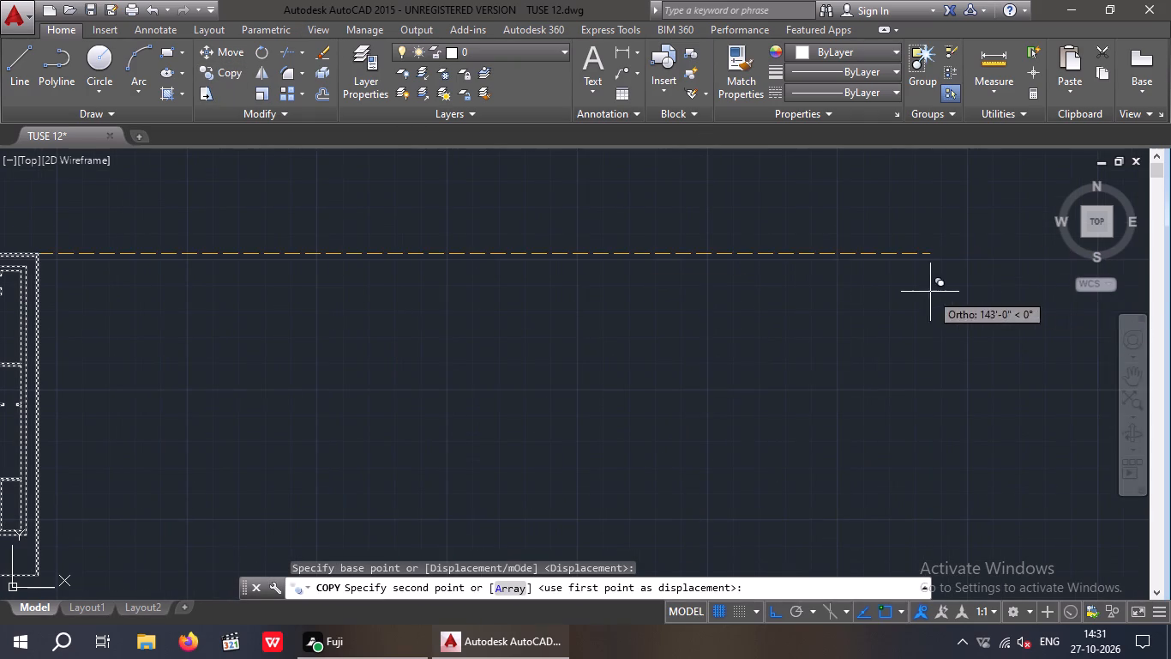
middle_click_drag(939, 284, 409, 210)
left_click_drag(686, 223, 694, 225)
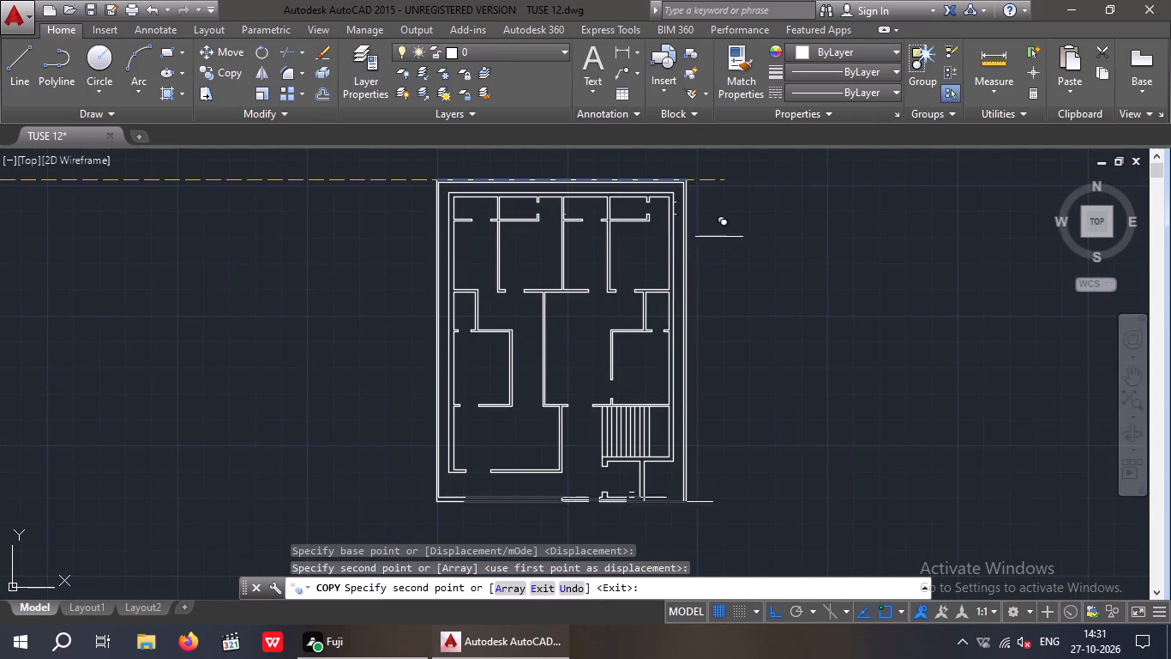
key("Escape")
key("Escape")
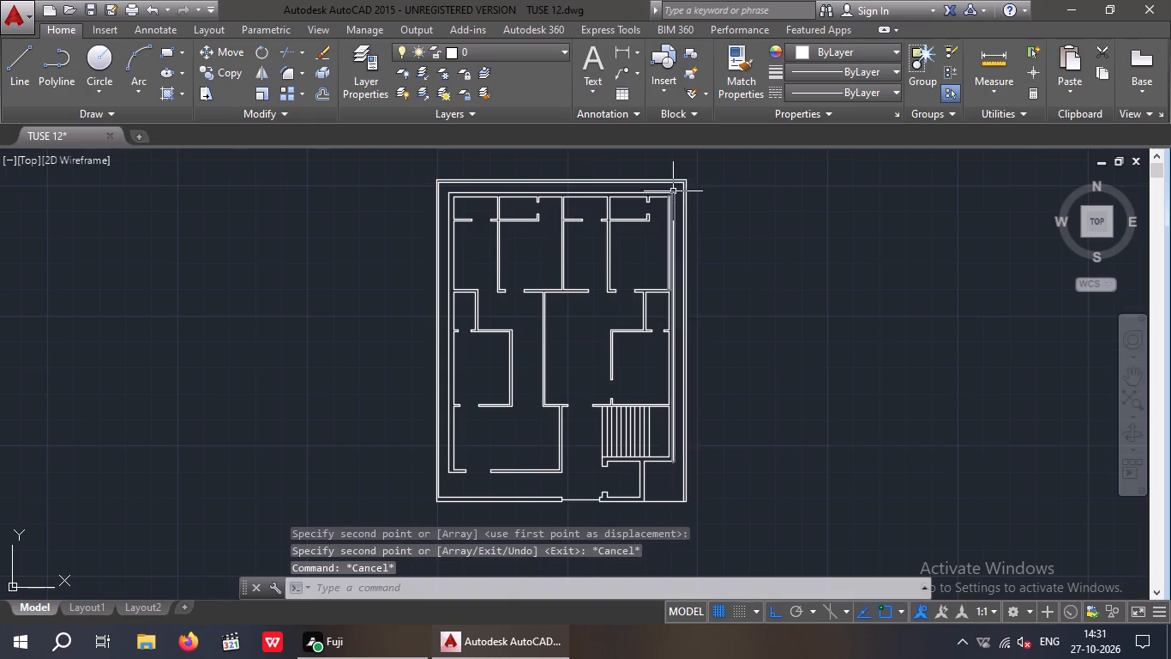
Erase the double boundary-wall lines along the top, right and left sides of the copied plan.
scroll(673, 191, "up", 4)
scroll(748, 190, "down", 1)
middle_click_drag(748, 238, 700, 390)
left_click_drag(737, 258, 670, 348)
left_click(670, 348)
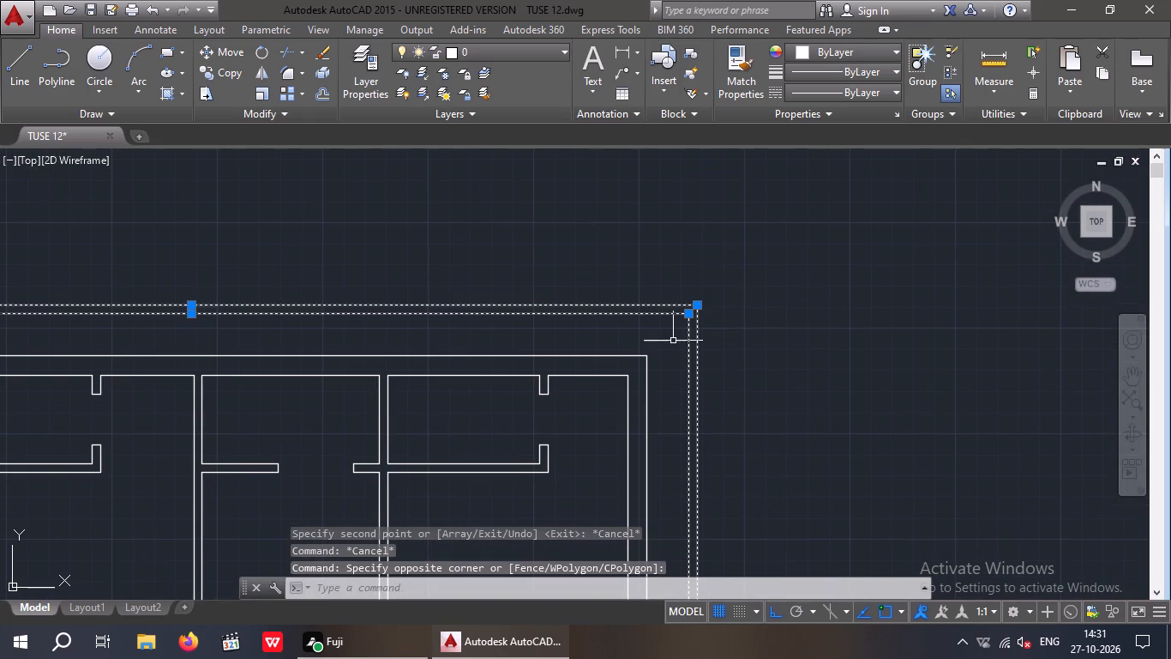
key("Delete")
scroll(709, 232, "down", 4)
scroll(575, 251, "up", 4)
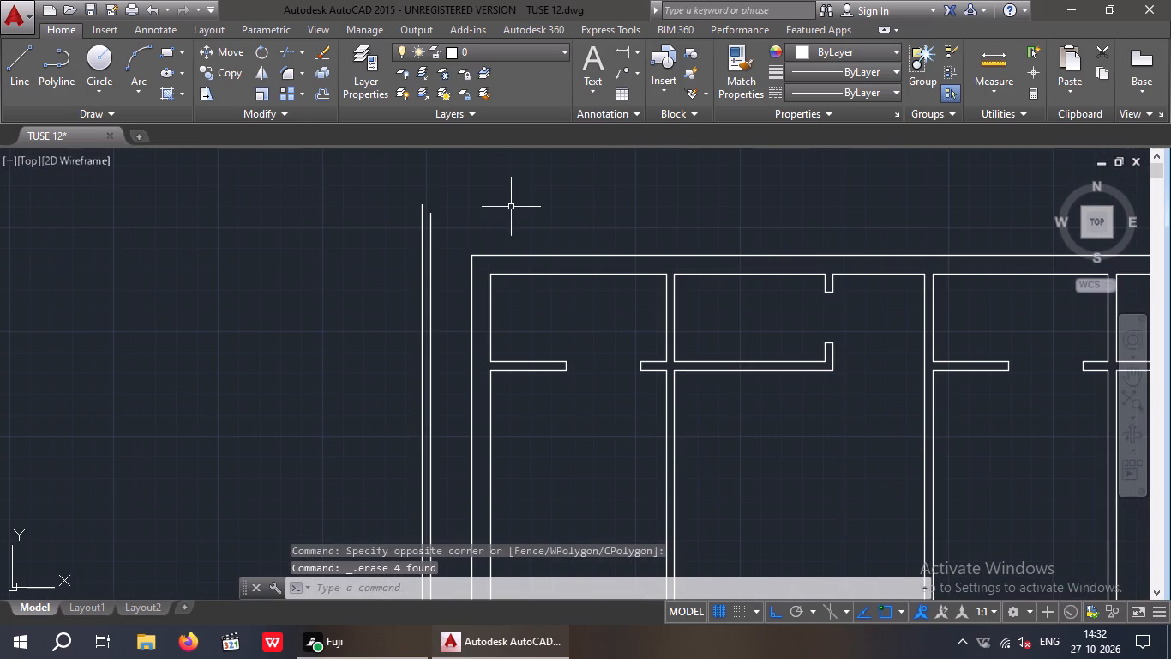
left_click_drag(507, 200, 332, 242)
left_click(318, 242)
key("Delete")
Erase the leftover front boundary line extending right of the small room below the staircase.
scroll(344, 165, "down", 5)
scroll(500, 377, "up", 3)
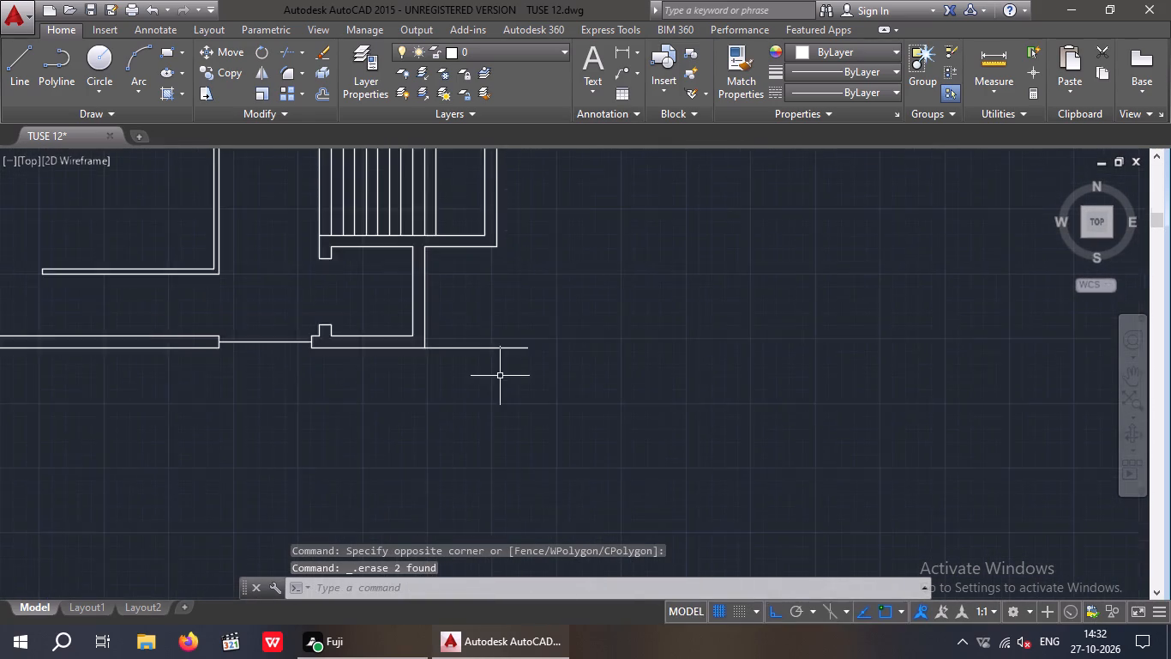
scroll(500, 376, "up", 1)
left_click_drag(523, 373, 517, 361)
left_click(507, 308)
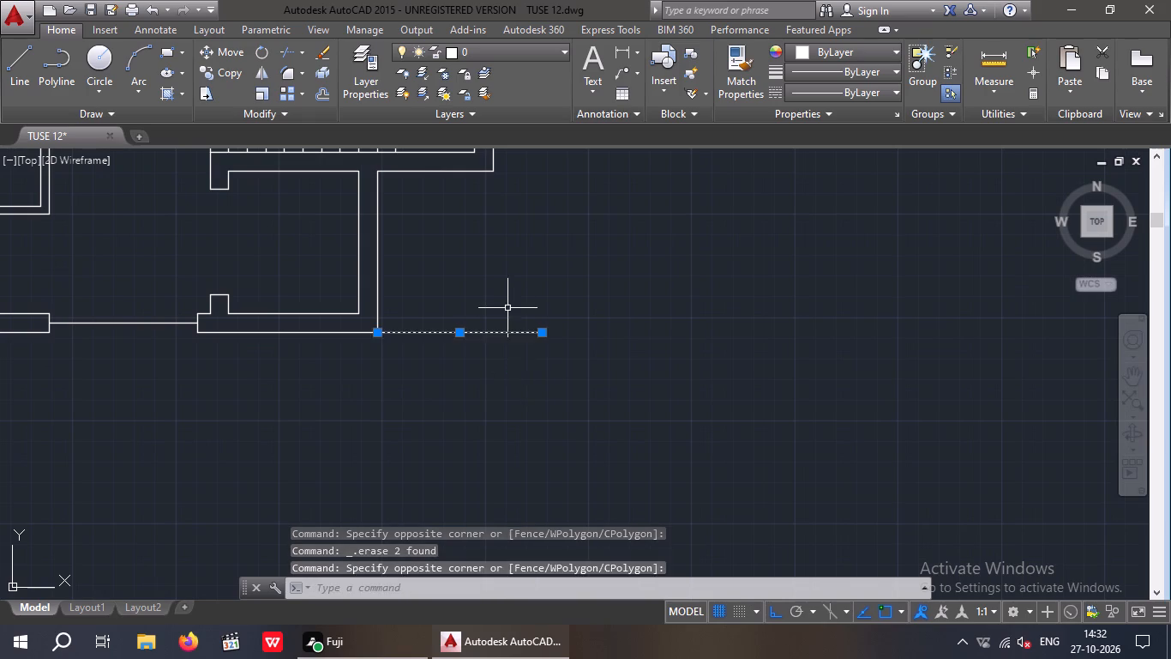
key("Delete")
Extend both lines of the copied plan's left outer wall down to the lower line of the front wall.
scroll(537, 314, "down", 3)
middle_click_drag(388, 389, 396, 422)
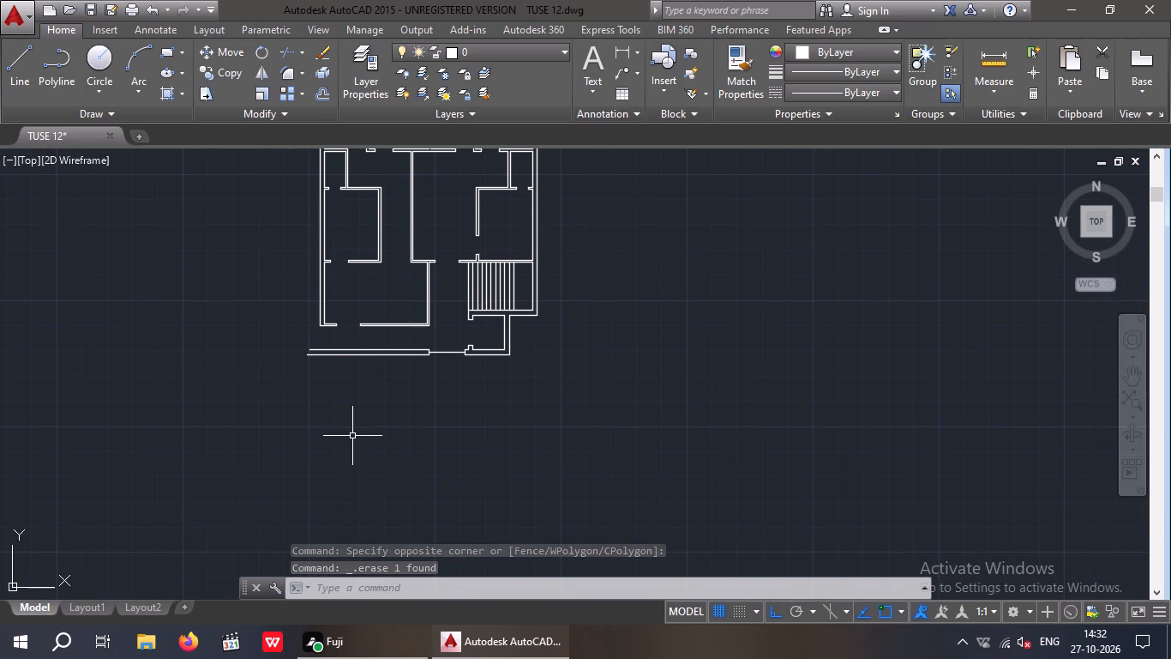
middle_click_drag(385, 447, 367, 539)
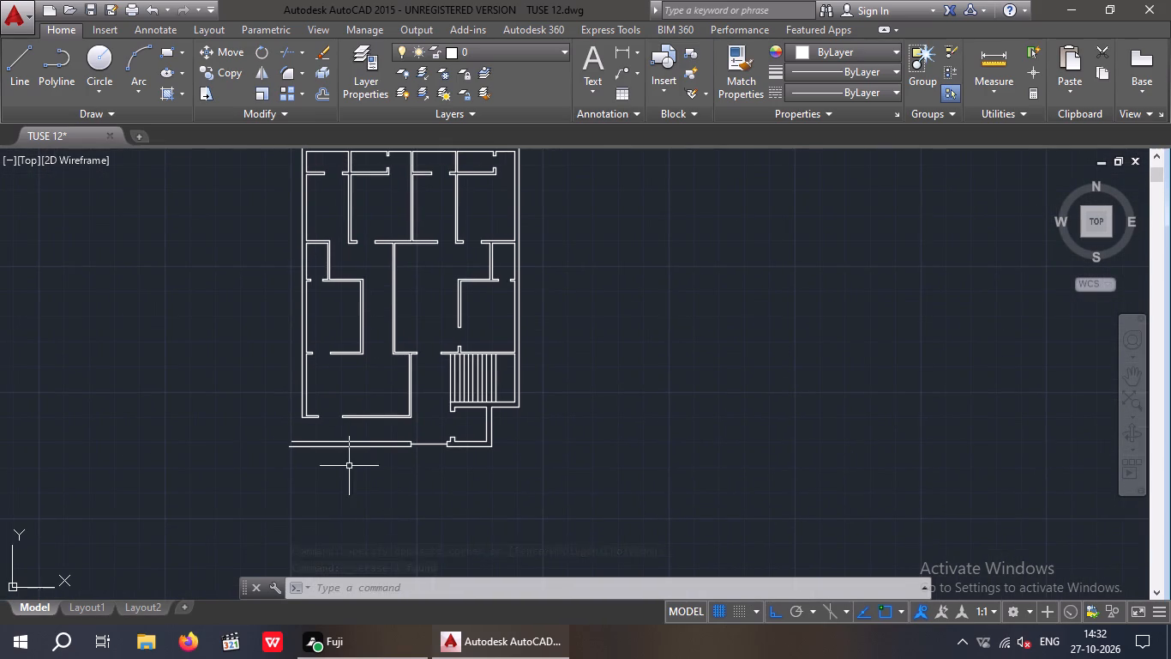
scroll(303, 455, "up", 4)
middle_click_drag(320, 444, 299, 505)
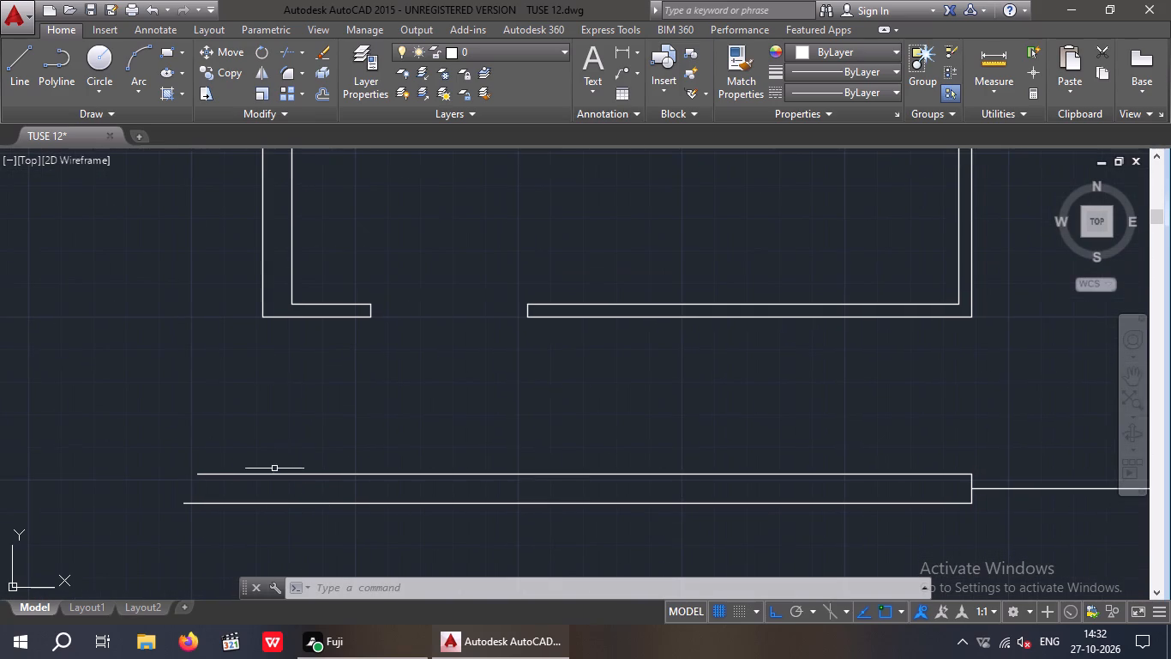
type("EX")
key("Escape")
key("Escape")
type("EX")
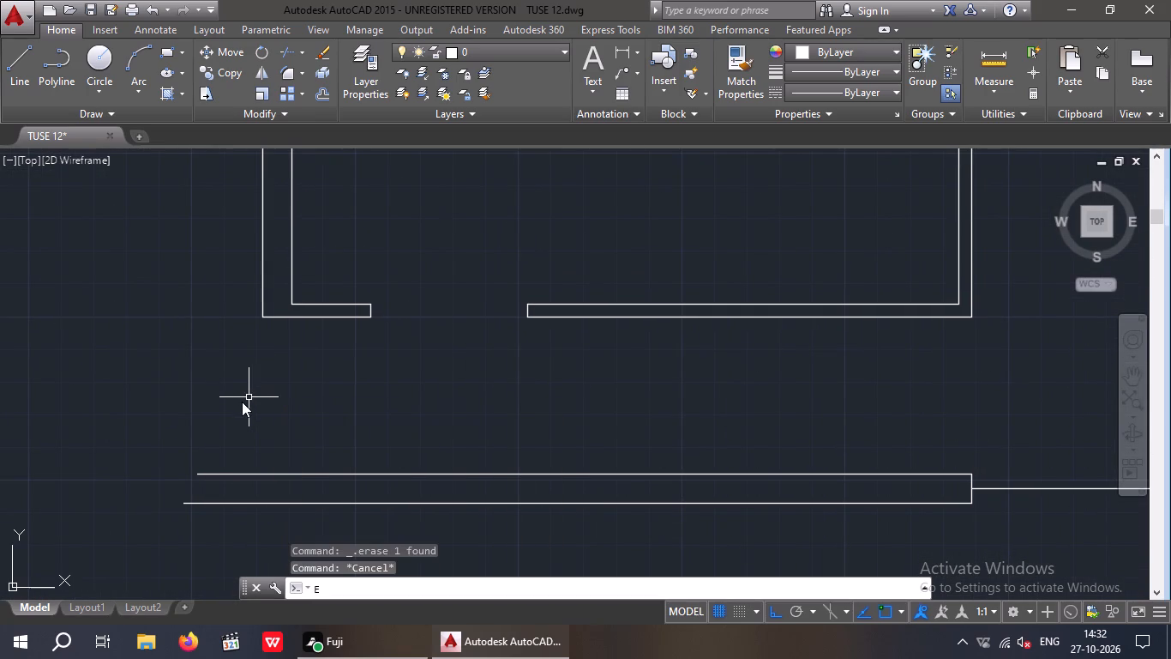
key("space")
key("space")
left_click(262, 296)
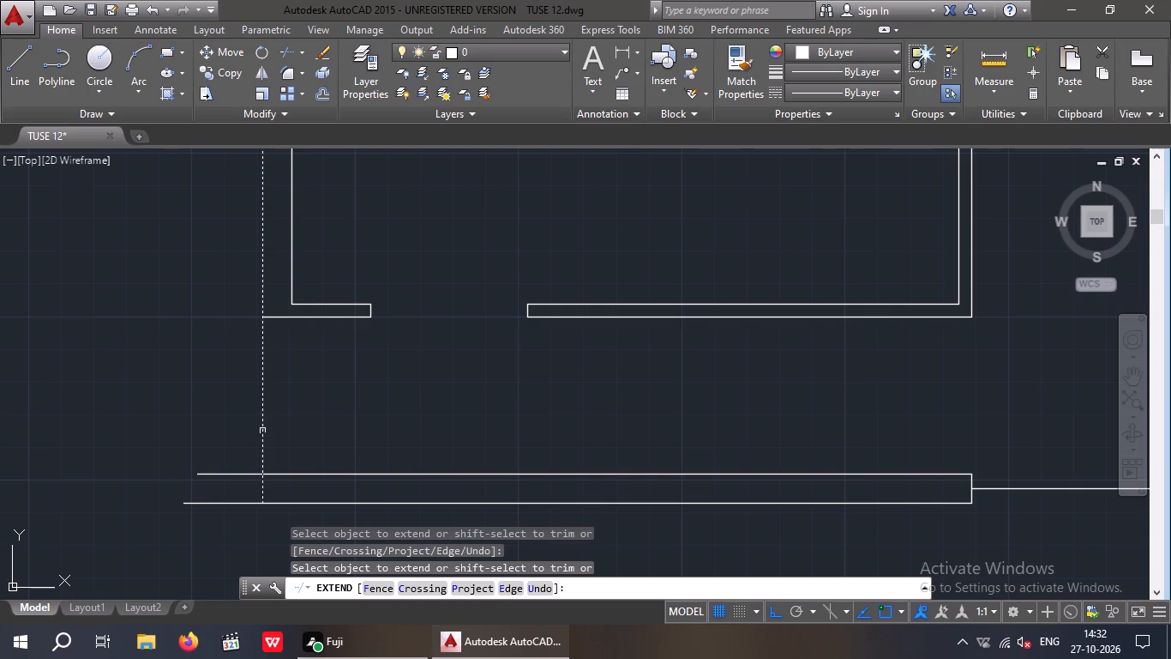
left_click(262, 431)
left_click(293, 292)
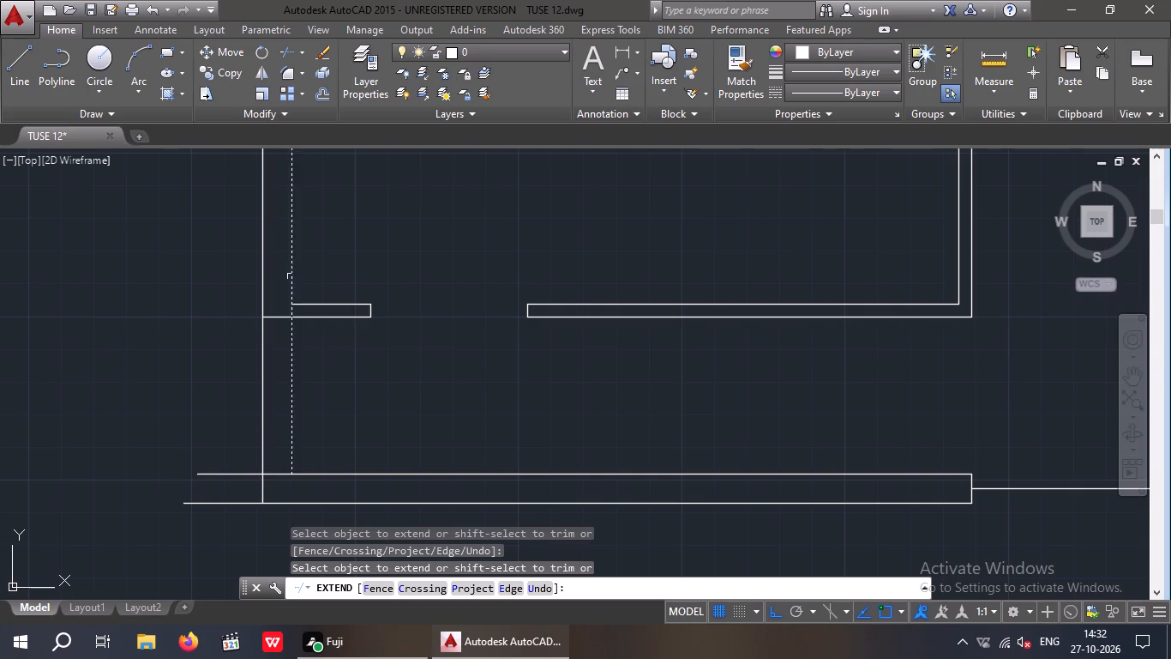
left_click(290, 276)
left_click(290, 430)
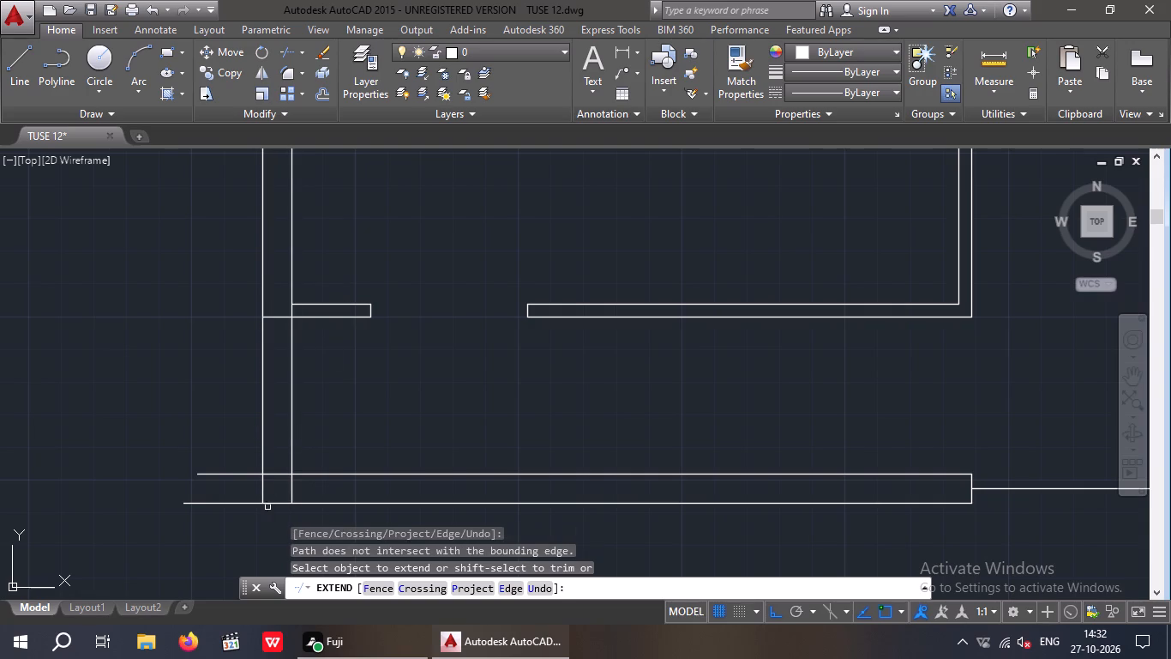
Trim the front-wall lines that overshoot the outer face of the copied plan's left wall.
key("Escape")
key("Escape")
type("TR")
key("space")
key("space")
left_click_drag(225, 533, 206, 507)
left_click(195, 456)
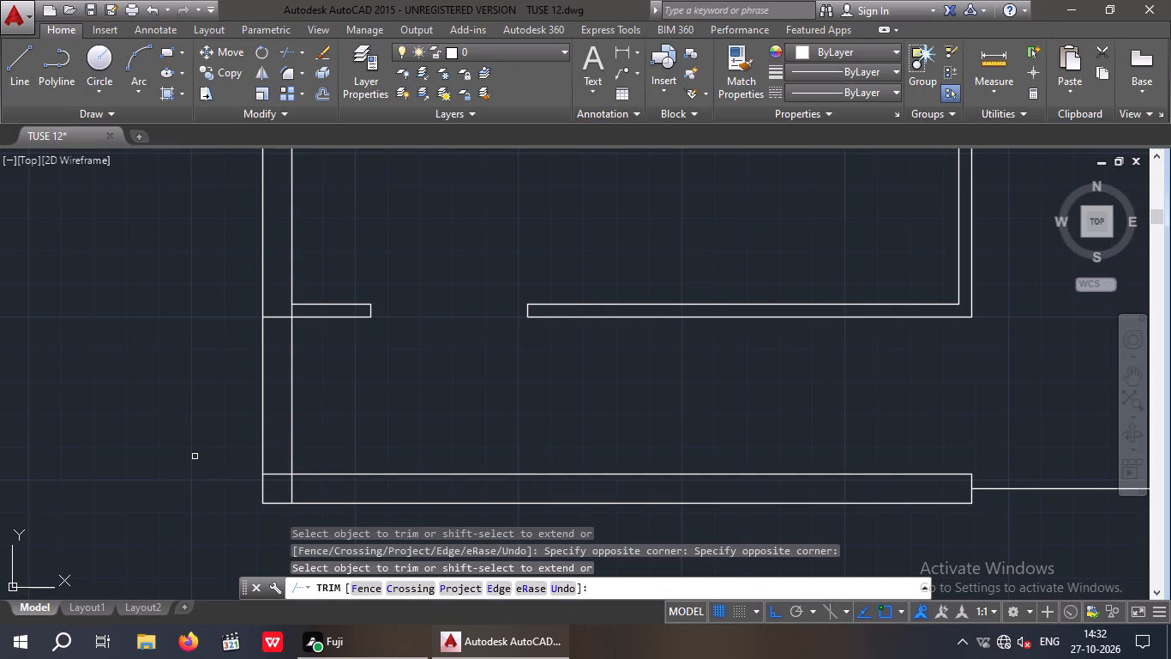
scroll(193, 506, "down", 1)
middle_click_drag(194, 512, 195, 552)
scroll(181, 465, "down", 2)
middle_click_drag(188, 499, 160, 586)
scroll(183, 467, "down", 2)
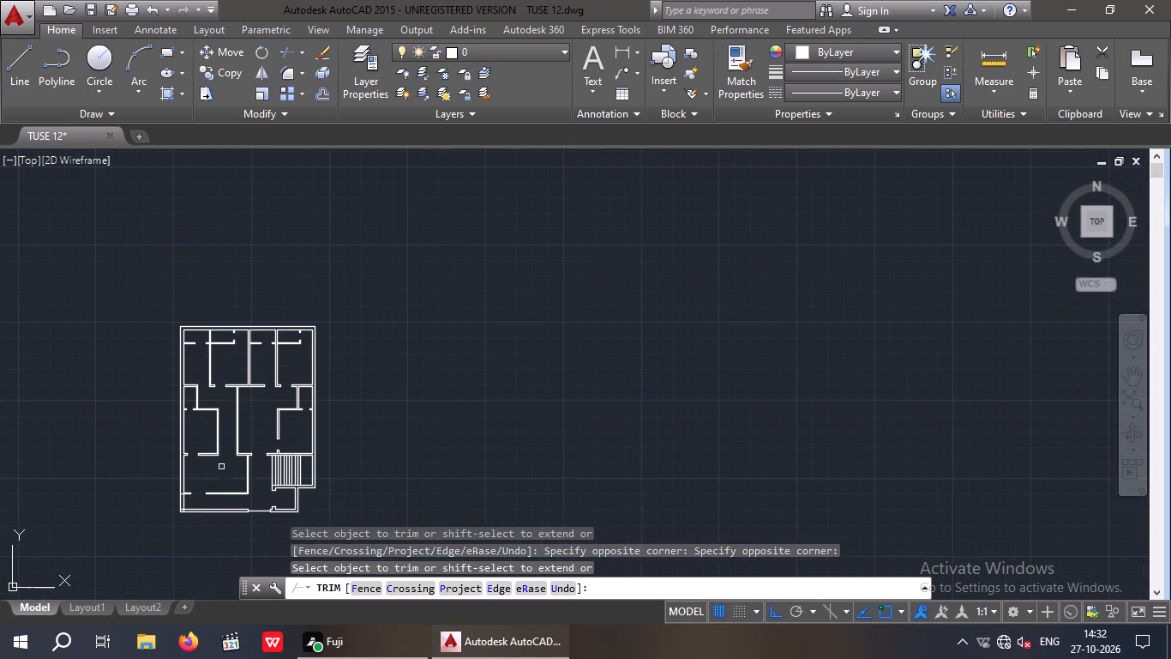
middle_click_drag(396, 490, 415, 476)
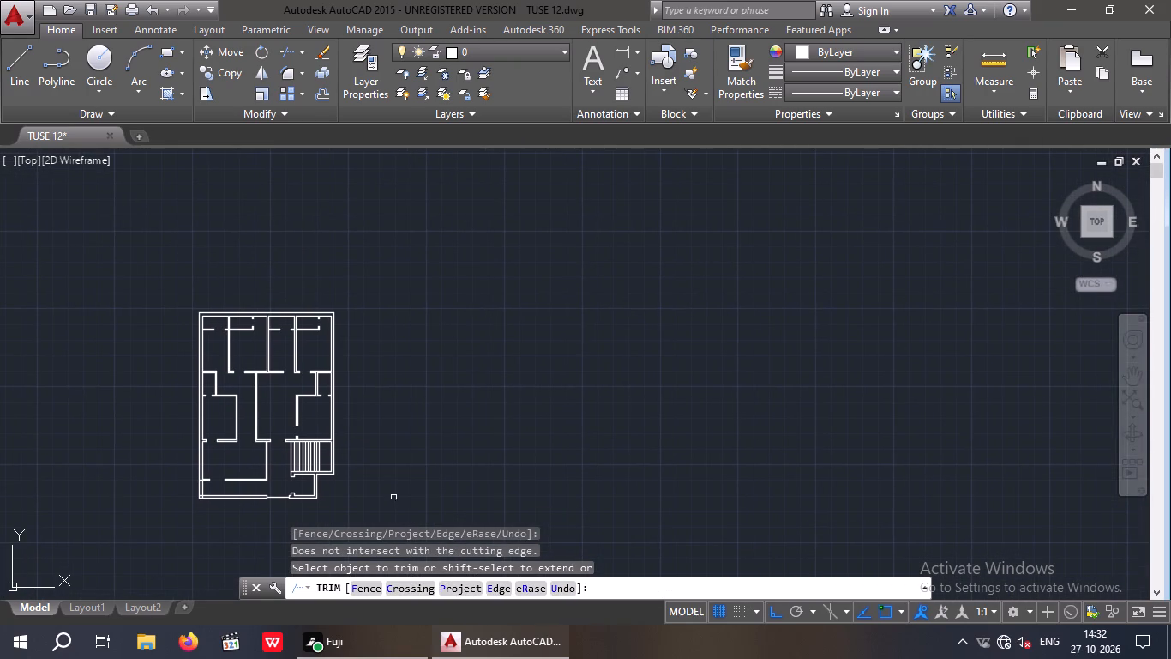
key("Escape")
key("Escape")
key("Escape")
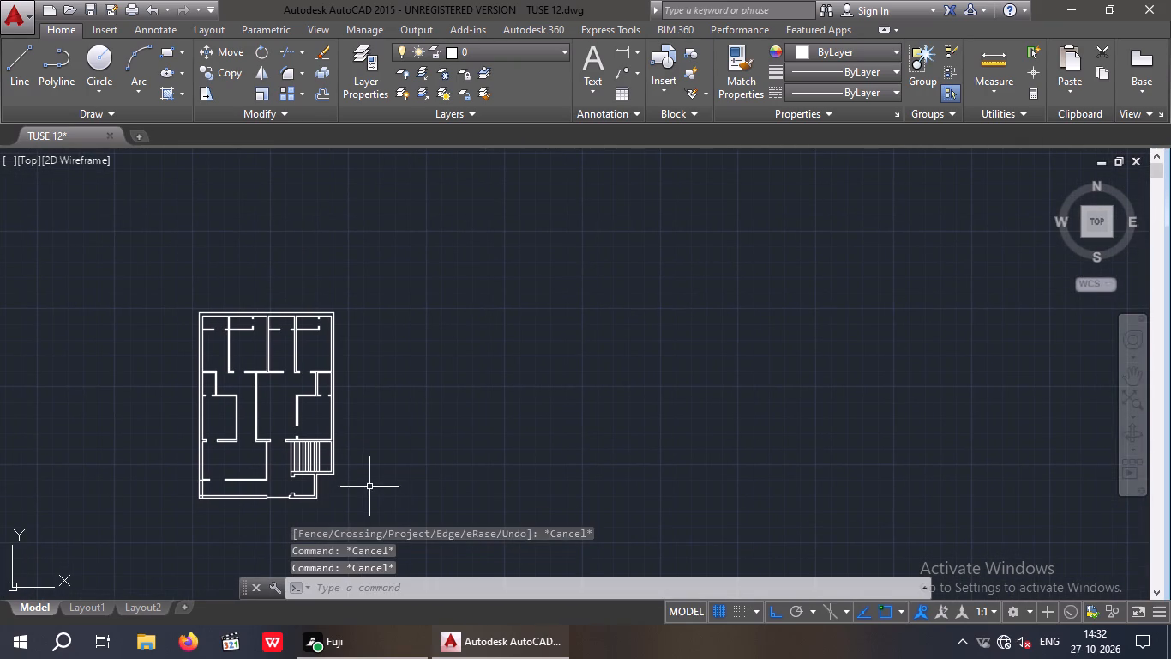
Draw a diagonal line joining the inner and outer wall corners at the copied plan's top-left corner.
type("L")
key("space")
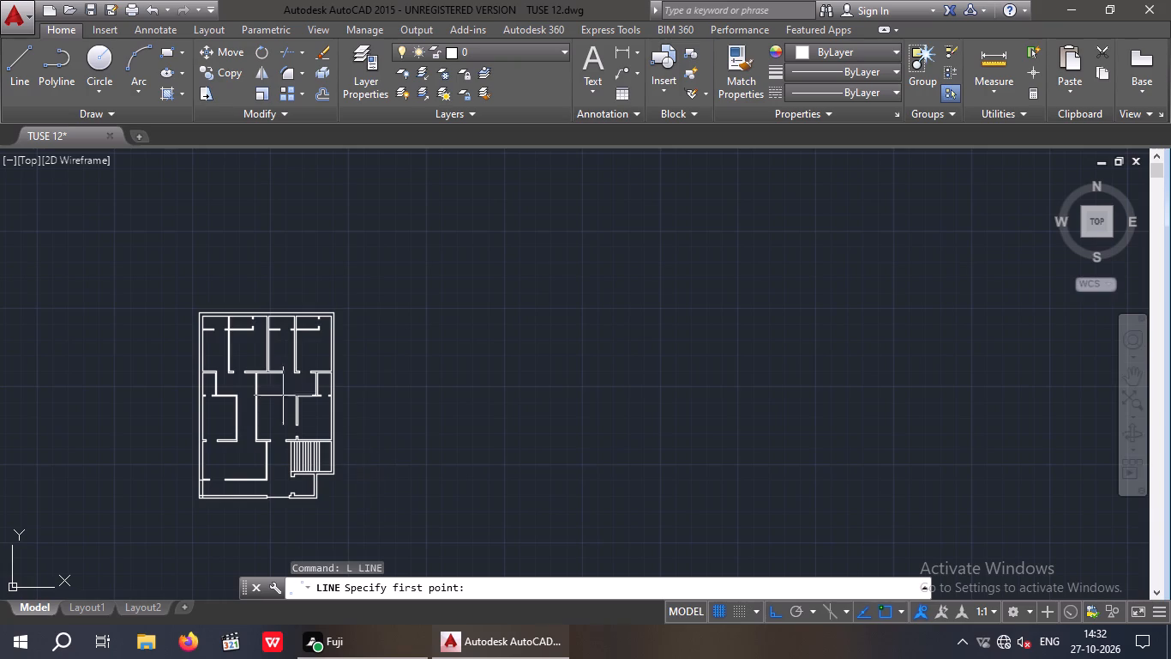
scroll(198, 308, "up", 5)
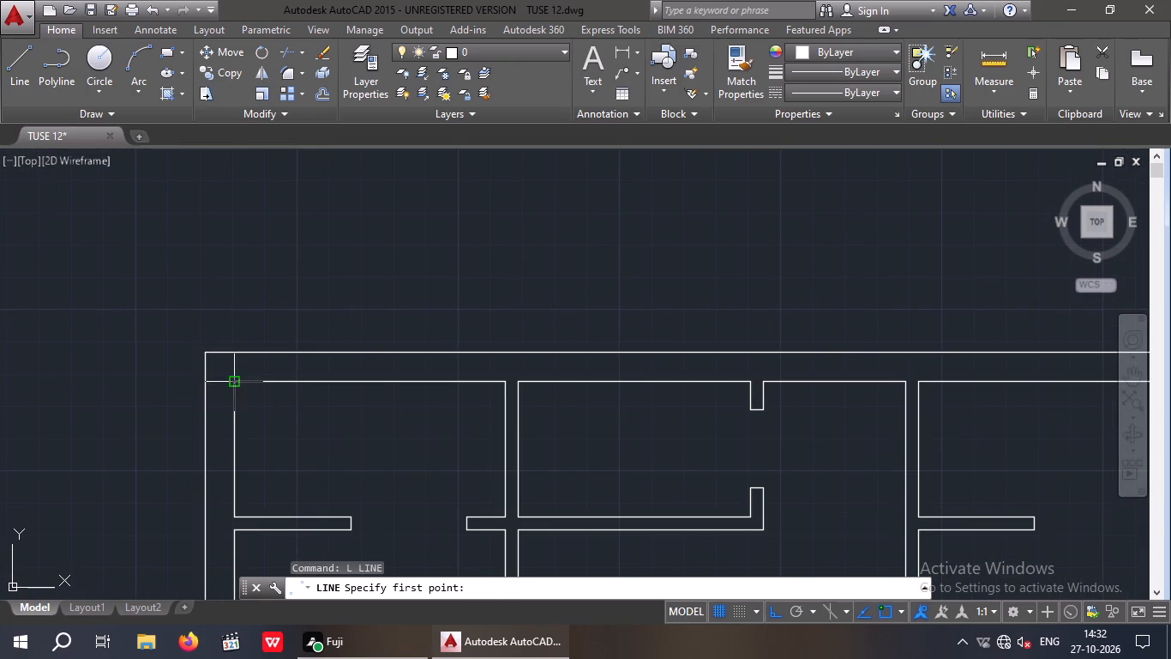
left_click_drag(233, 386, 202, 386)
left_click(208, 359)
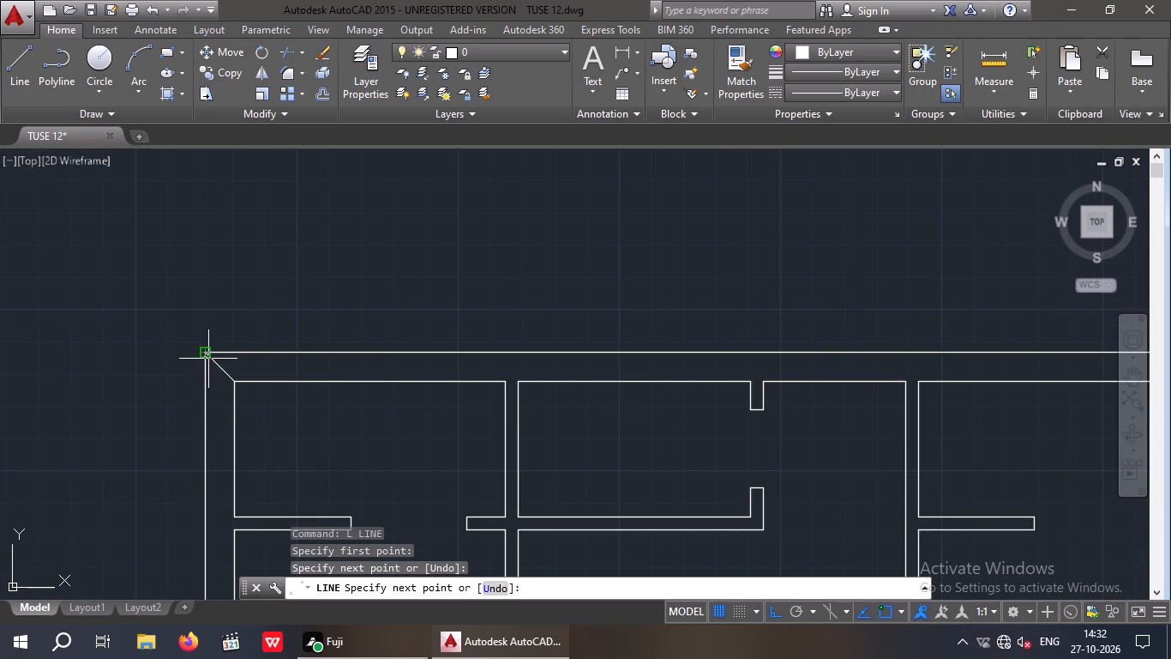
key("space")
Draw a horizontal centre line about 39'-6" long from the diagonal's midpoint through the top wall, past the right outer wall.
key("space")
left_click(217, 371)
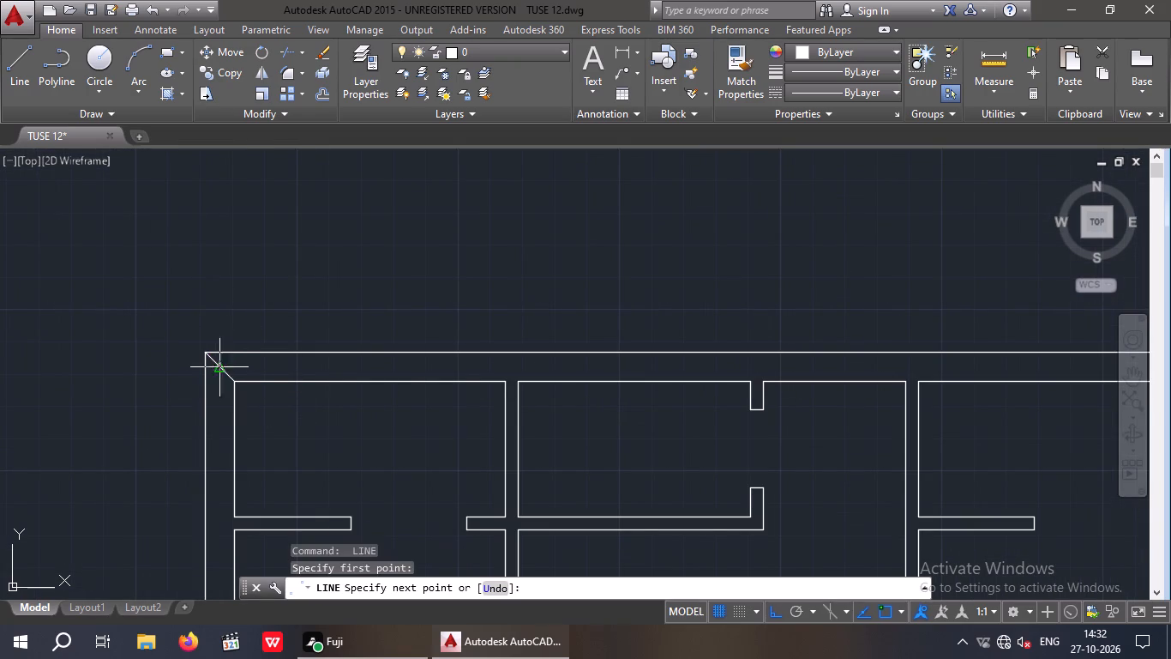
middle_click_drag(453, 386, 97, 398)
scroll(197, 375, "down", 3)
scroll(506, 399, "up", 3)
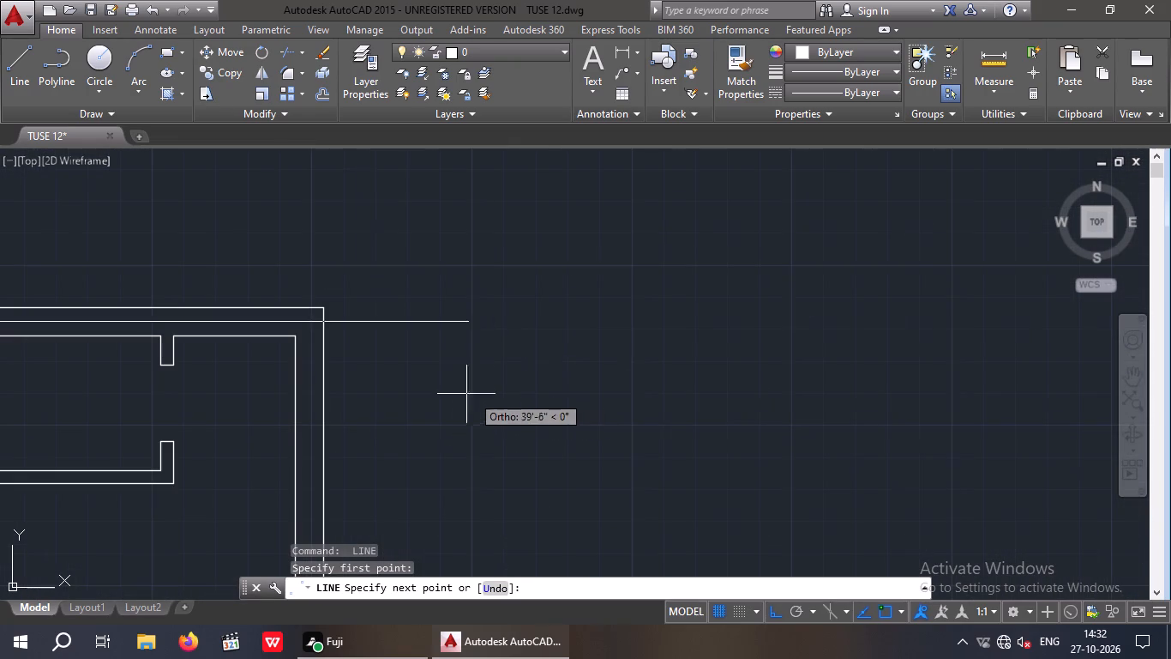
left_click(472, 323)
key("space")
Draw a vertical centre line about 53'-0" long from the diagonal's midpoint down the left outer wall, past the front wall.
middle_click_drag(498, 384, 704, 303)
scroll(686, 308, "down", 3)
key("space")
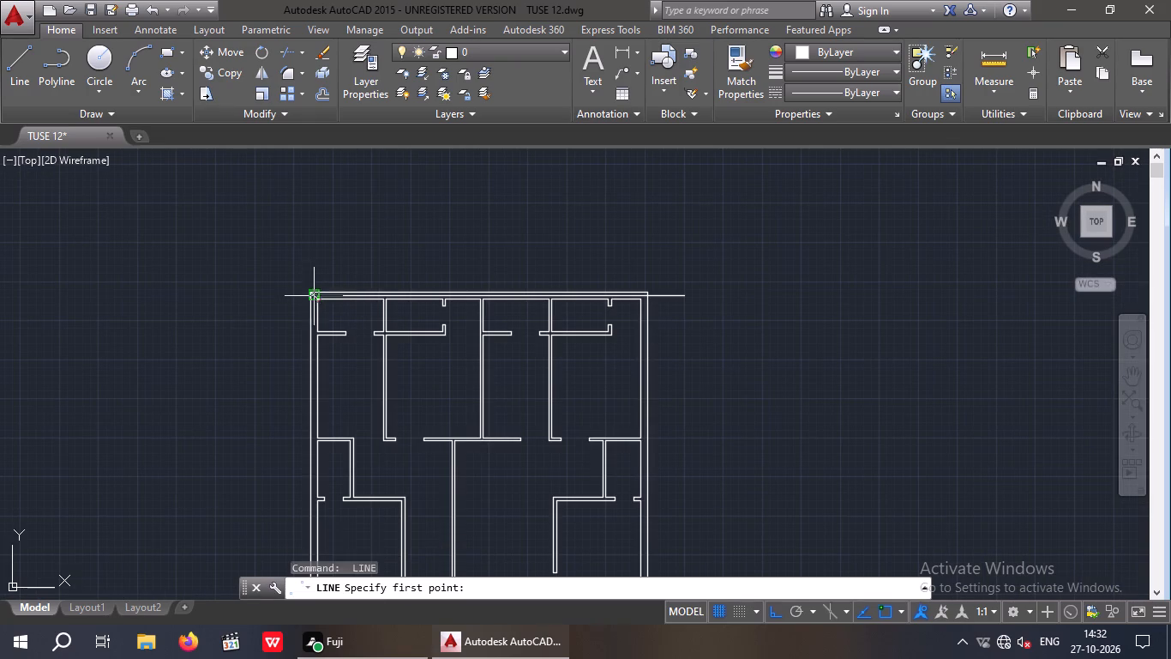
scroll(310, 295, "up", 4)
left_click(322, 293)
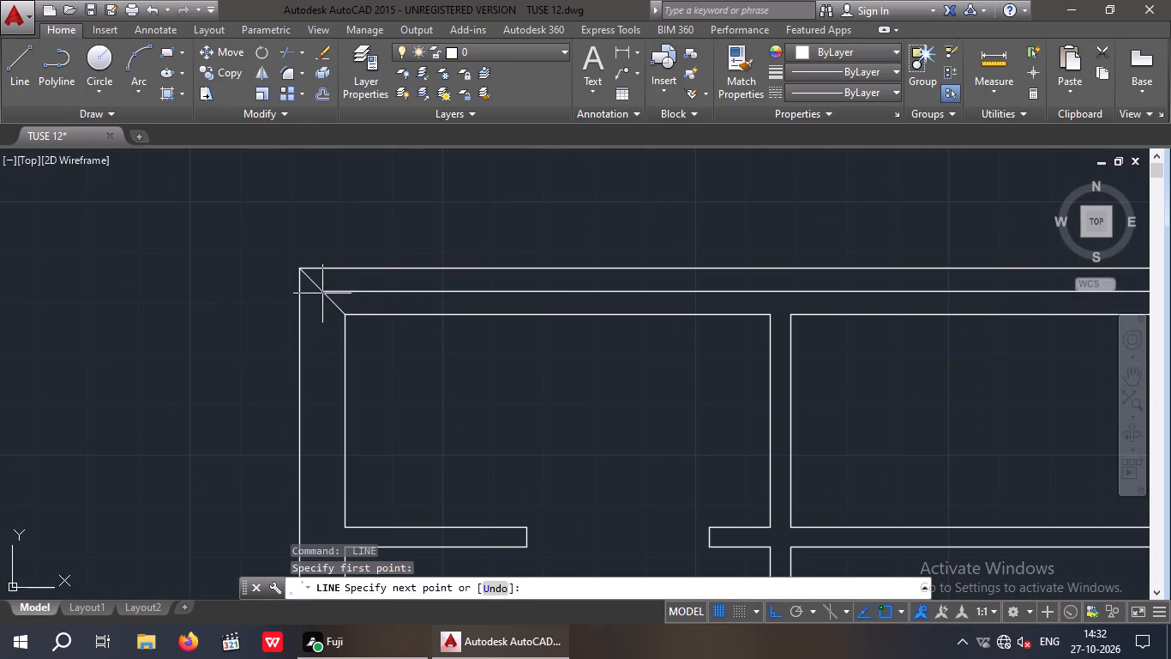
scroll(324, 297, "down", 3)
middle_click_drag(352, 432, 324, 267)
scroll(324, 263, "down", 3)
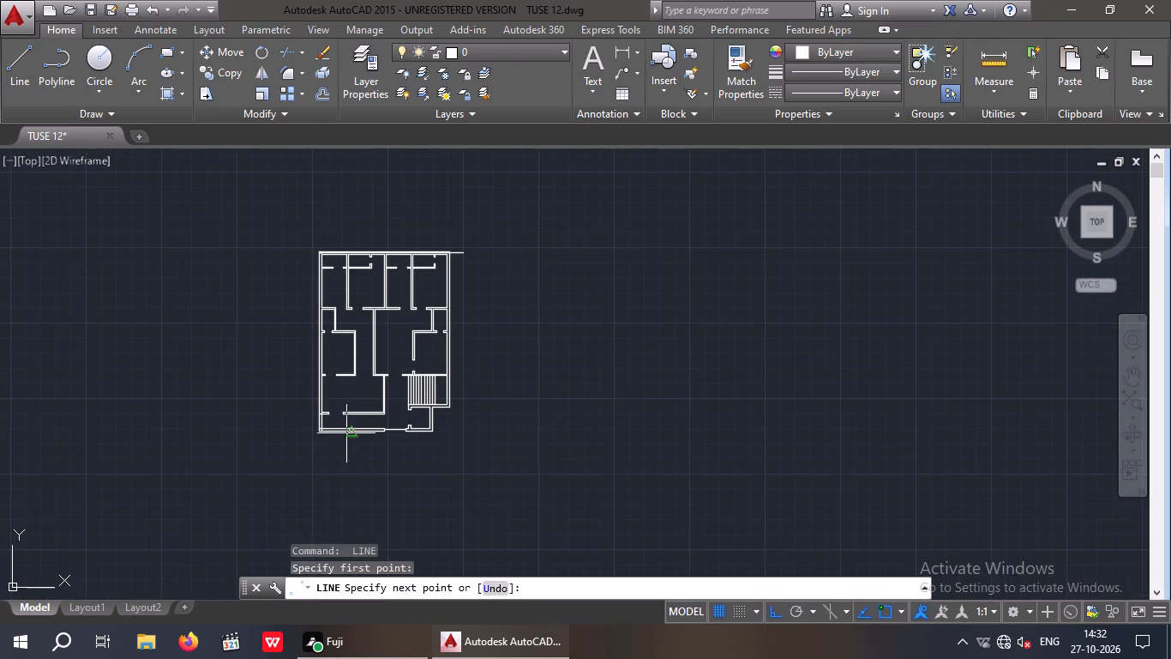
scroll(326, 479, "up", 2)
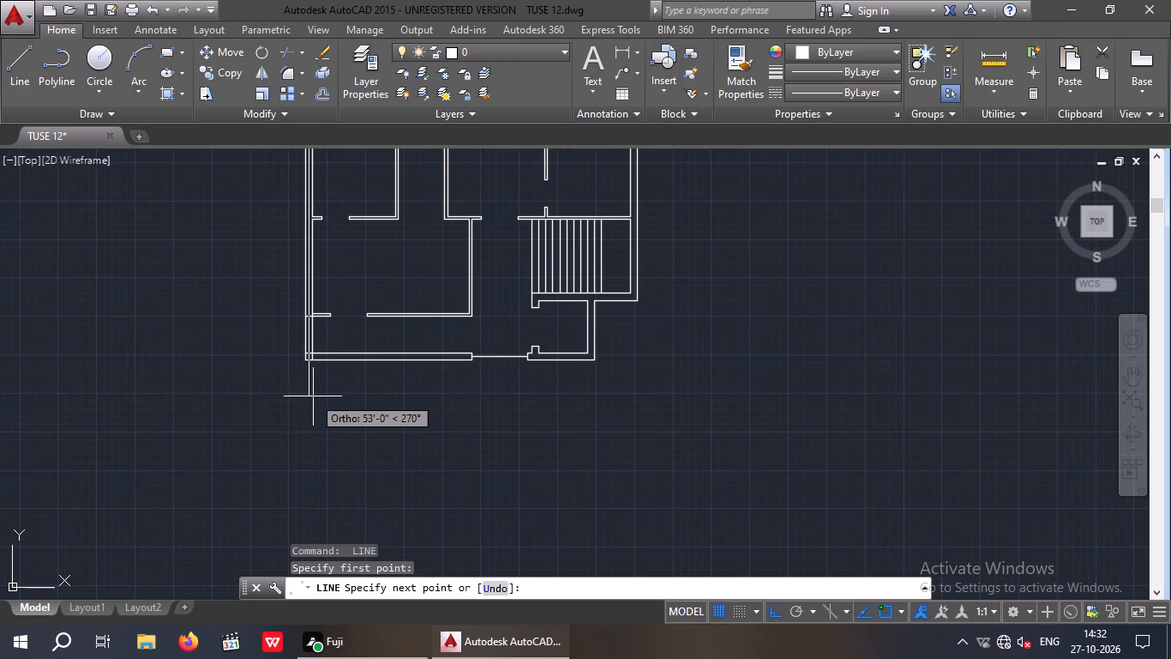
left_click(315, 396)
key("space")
Examine the centre lines in the copied plan's top and left outer walls against the room layout.
middle_click_drag(399, 435, 355, 572)
scroll(364, 511, "down", 1)
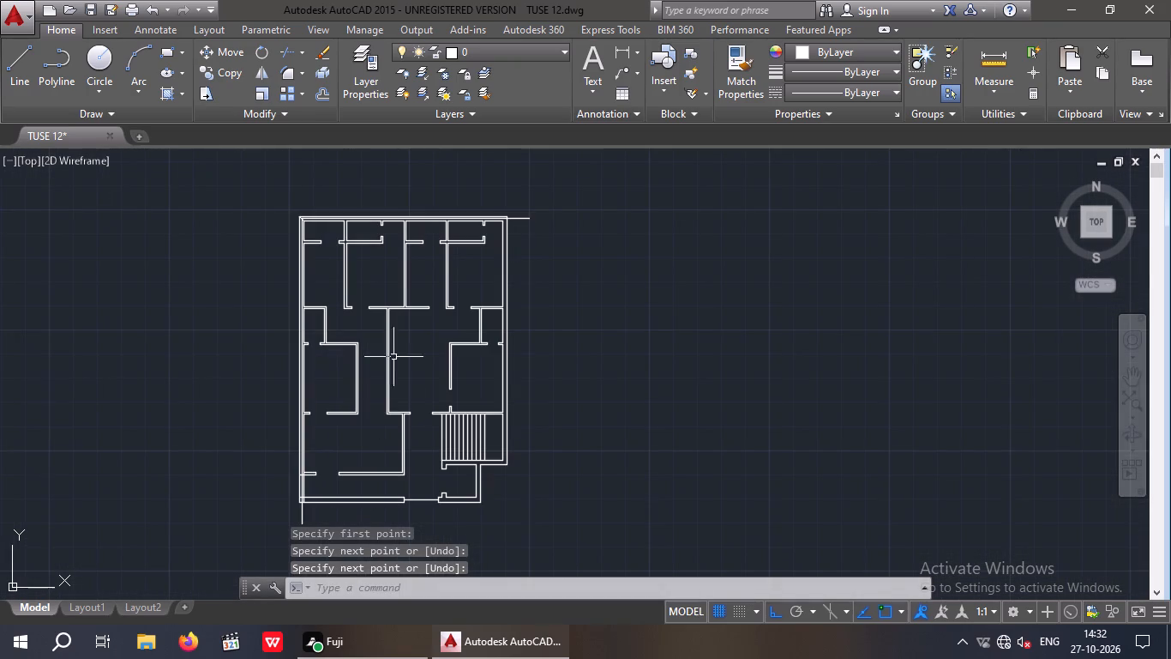
scroll(377, 216, "up", 4)
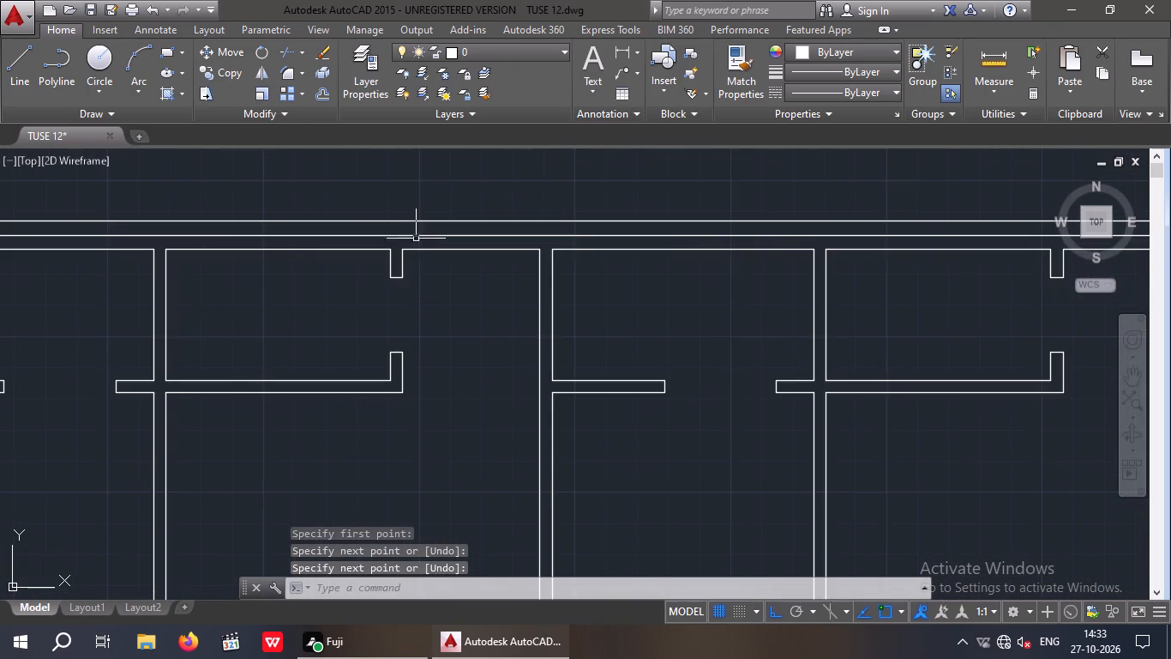
scroll(423, 251, "down", 3)
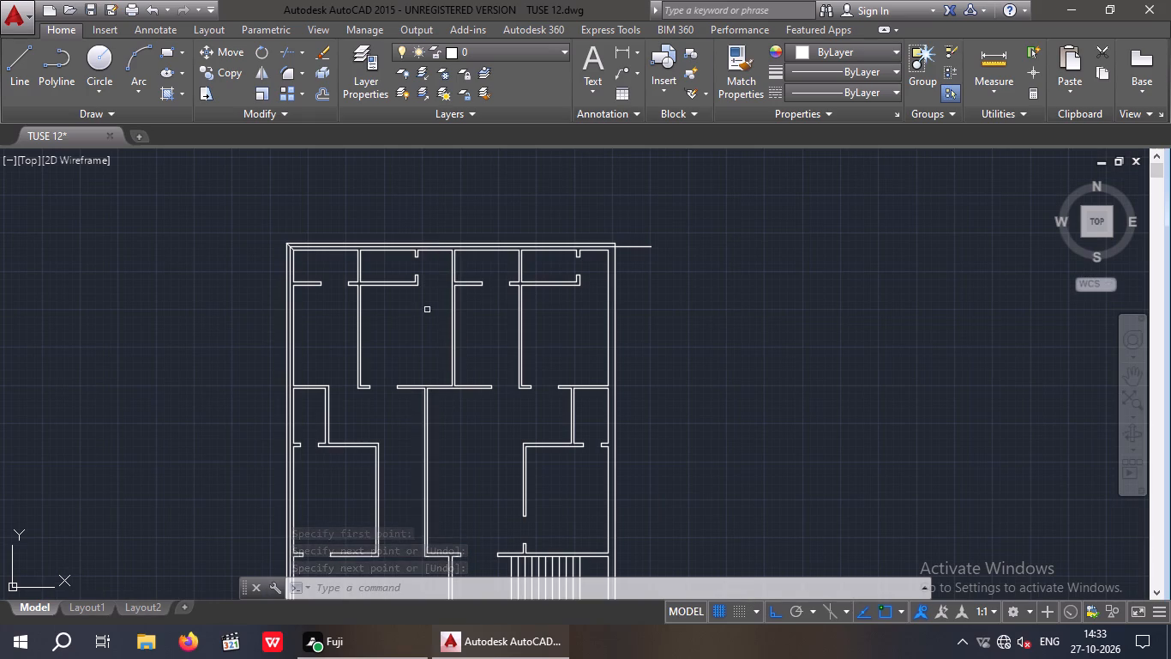
middle_click_drag(464, 343, 462, 278)
middle_click_drag(456, 302, 460, 325)
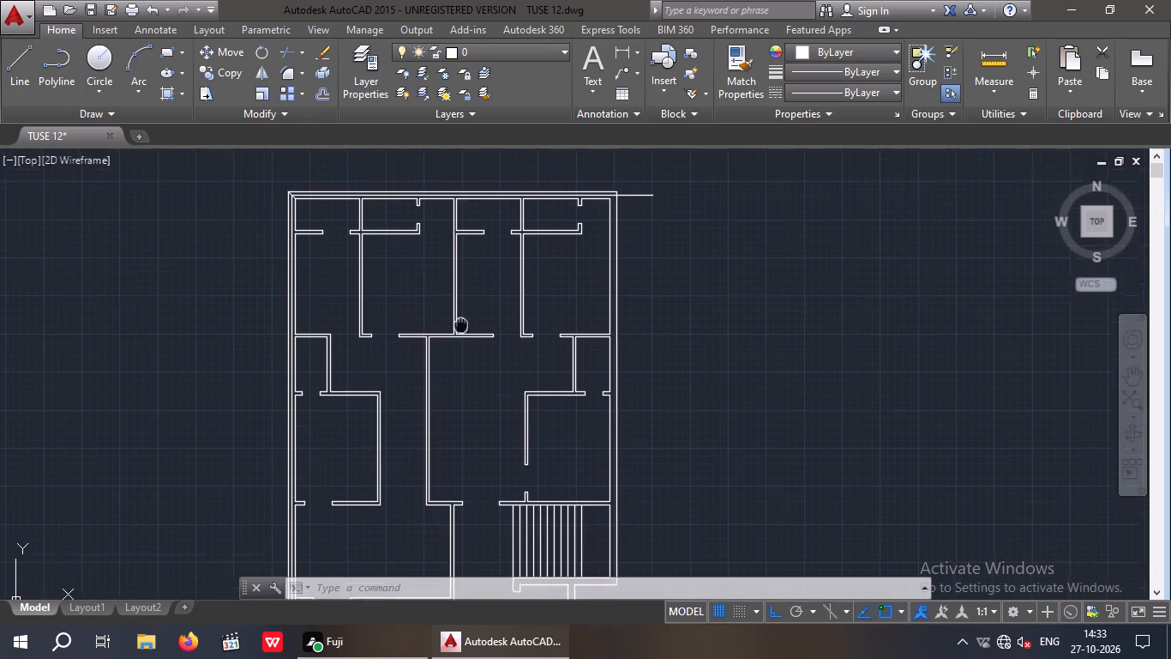
middle_click_drag(460, 325, 454, 400)
scroll(447, 274, "up", 3)
scroll(432, 307, "down", 2)
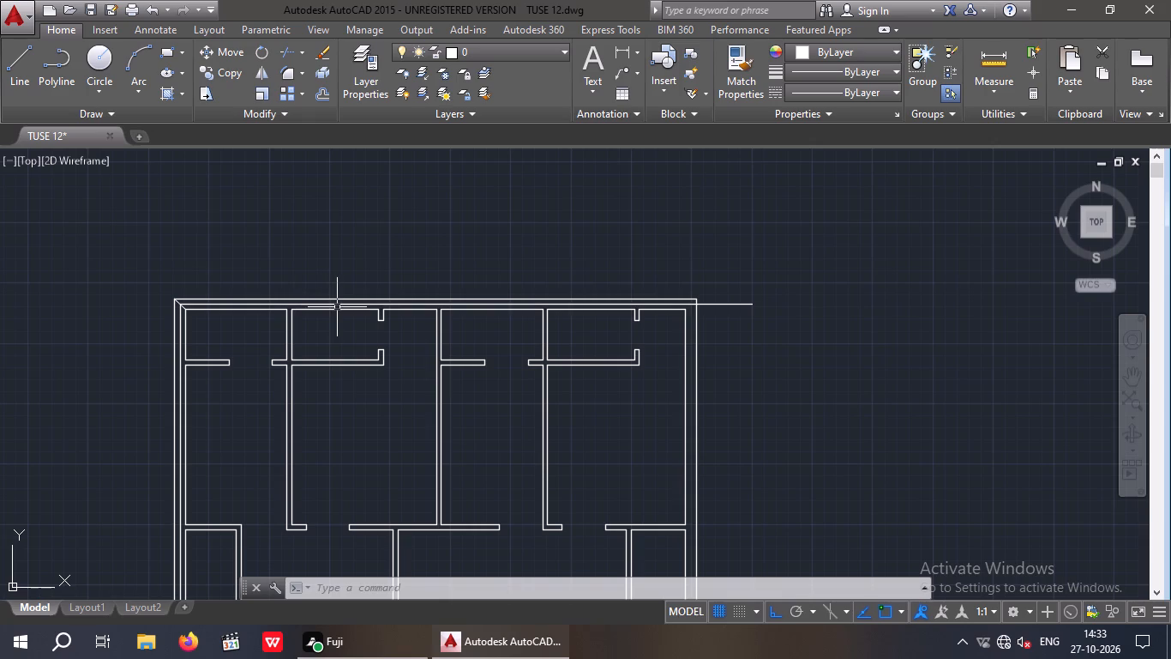
scroll(337, 308, "down", 3)
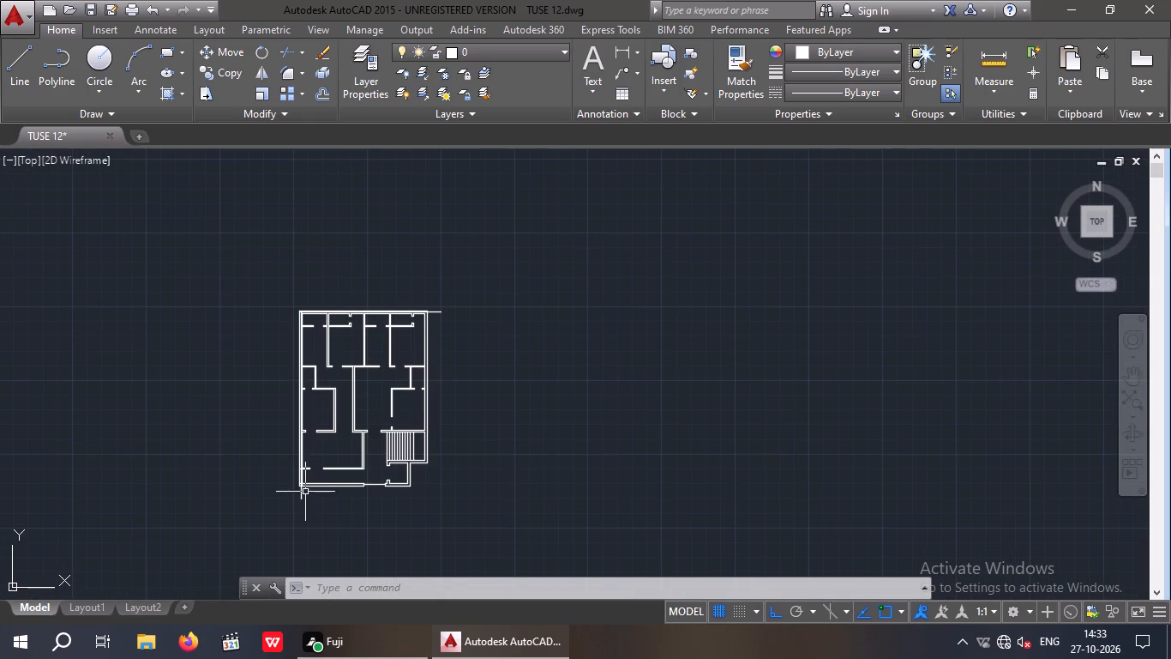
scroll(306, 493, "up", 3)
scroll(325, 446, "down", 3)
scroll(309, 342, "up", 1)
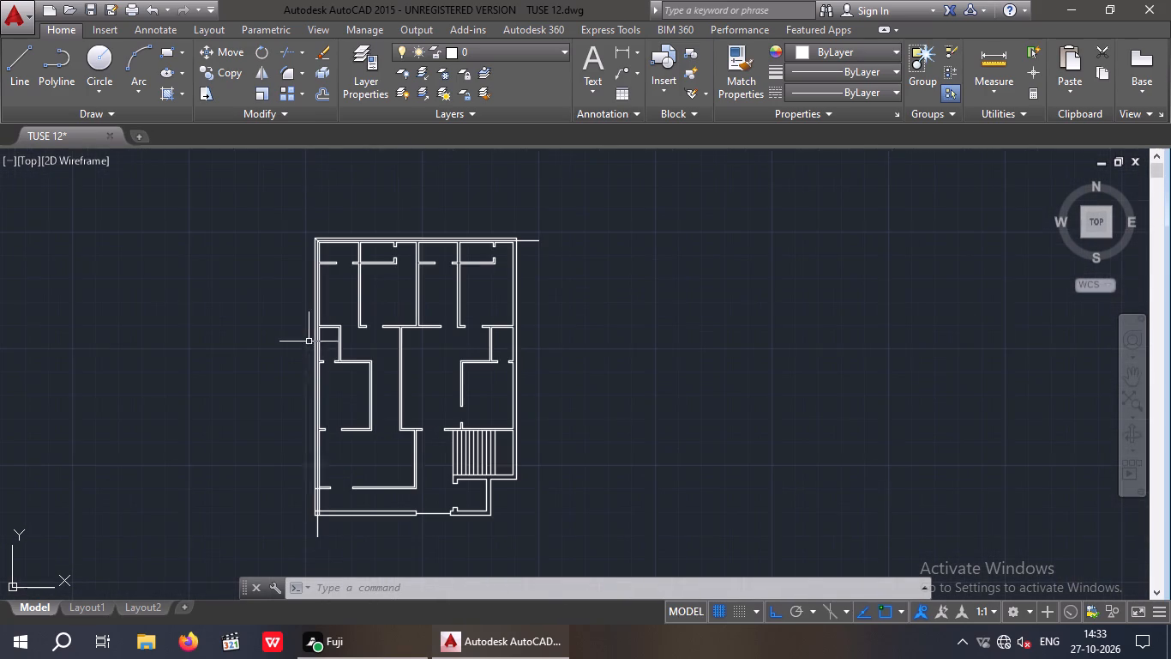
Erase the entire copied plan together with its newly drawn centre lines.
left_click_drag(282, 204, 445, 274)
left_click(622, 559)
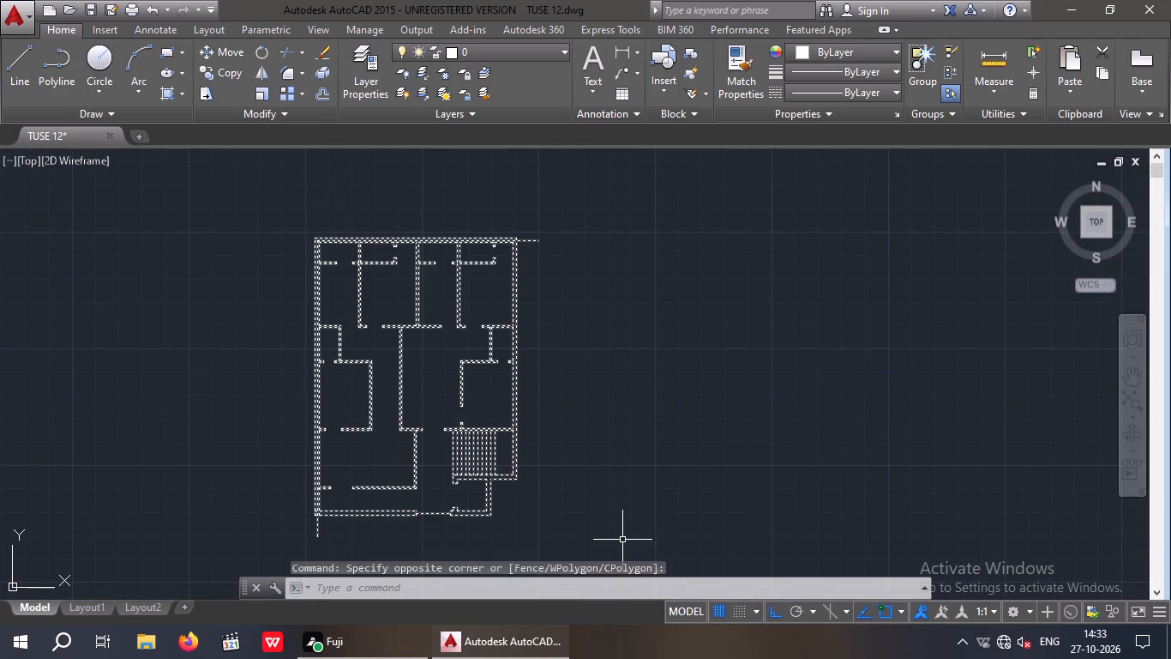
key("Delete")
Copy the complete original floor plan, including its boundary walls, horizontally into the empty space to its right, based on its top-right boundary corner.
scroll(591, 360, "down", 6)
middle_click_drag(582, 382, 706, 366)
scroll(696, 356, "down", 1)
scroll(610, 382, "down", 1)
middle_click_drag(634, 378, 847, 320)
middle_click_drag(670, 355, 1042, 357)
scroll(609, 261, "up", 1)
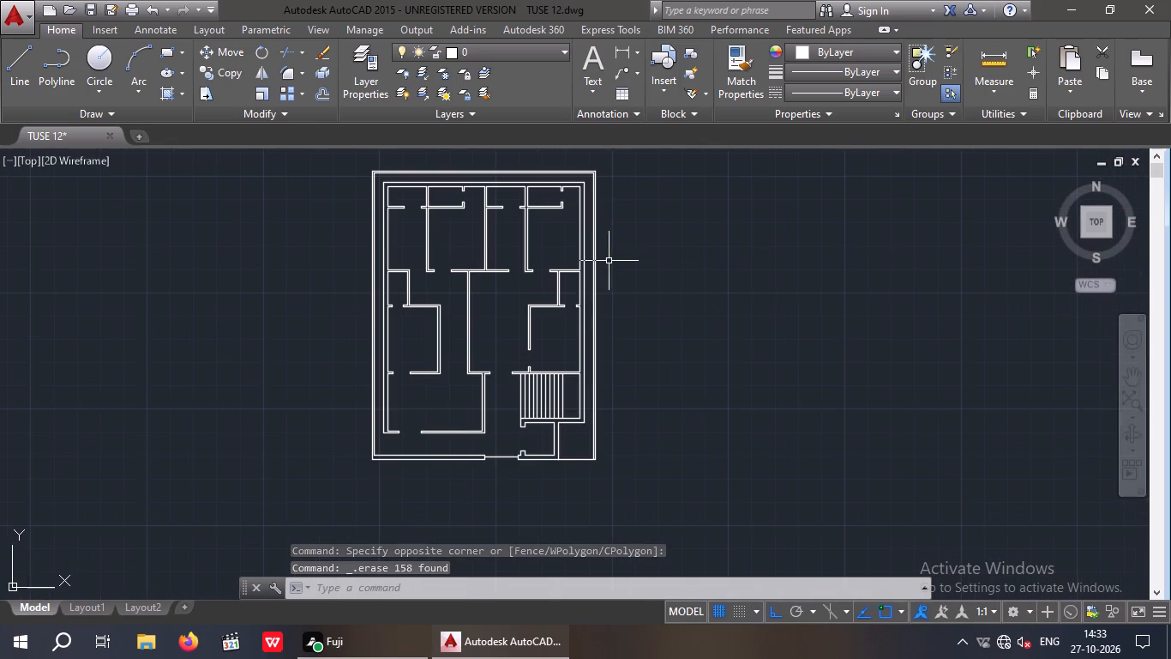
left_click(362, 157)
left_click(659, 523)
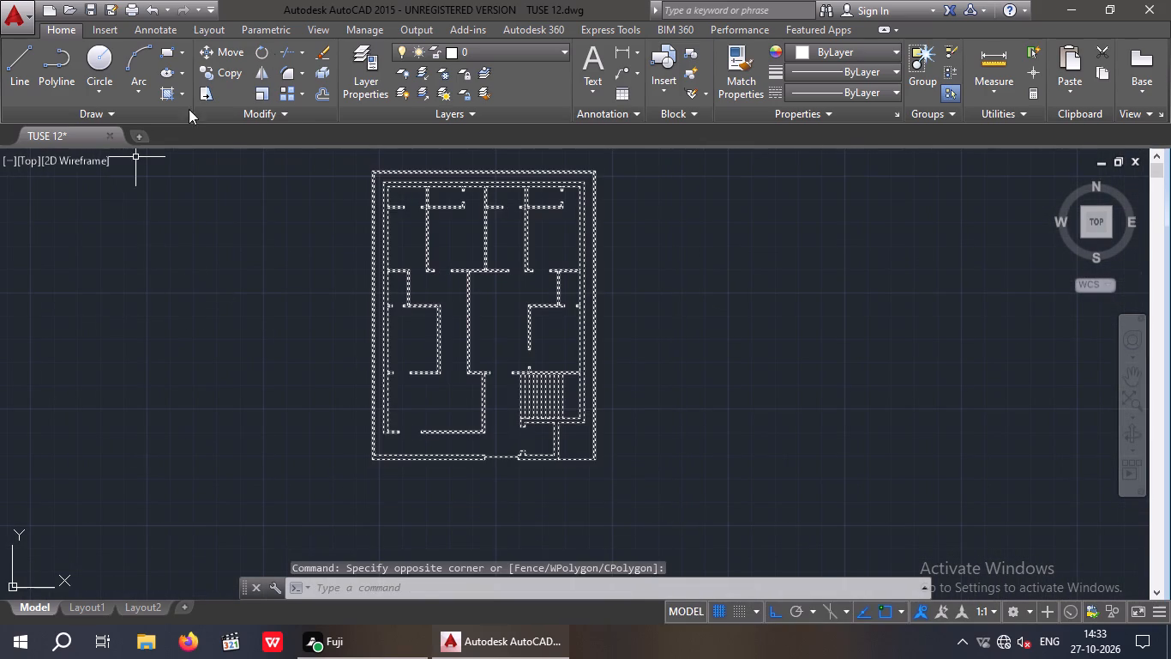
left_click(227, 67)
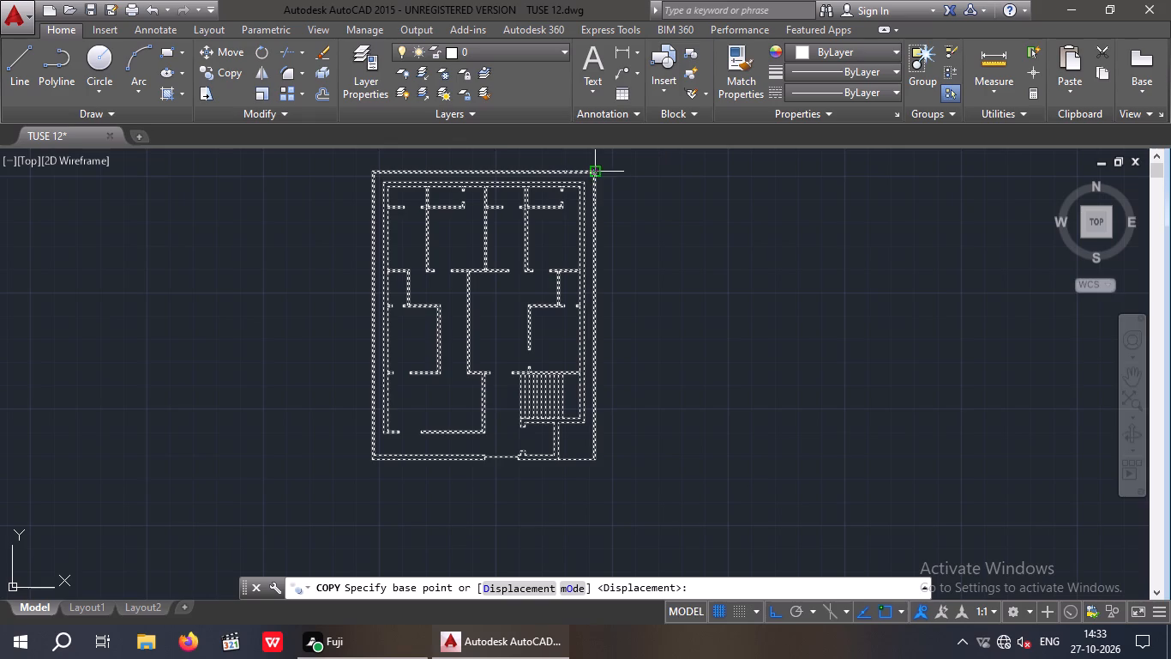
scroll(592, 171, "up", 3)
left_click(606, 175)
middle_click_drag(761, 206, 419, 203)
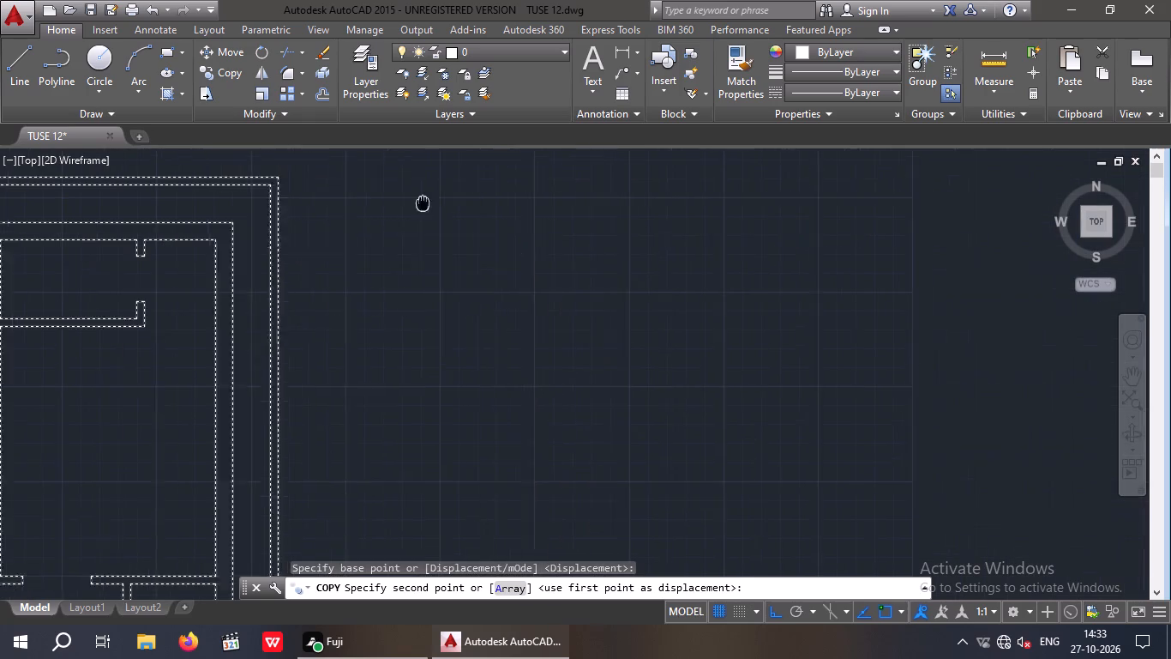
scroll(514, 202, "down", 2)
middle_click_drag(778, 227, 501, 273)
middle_click_drag(783, 269, 494, 299)
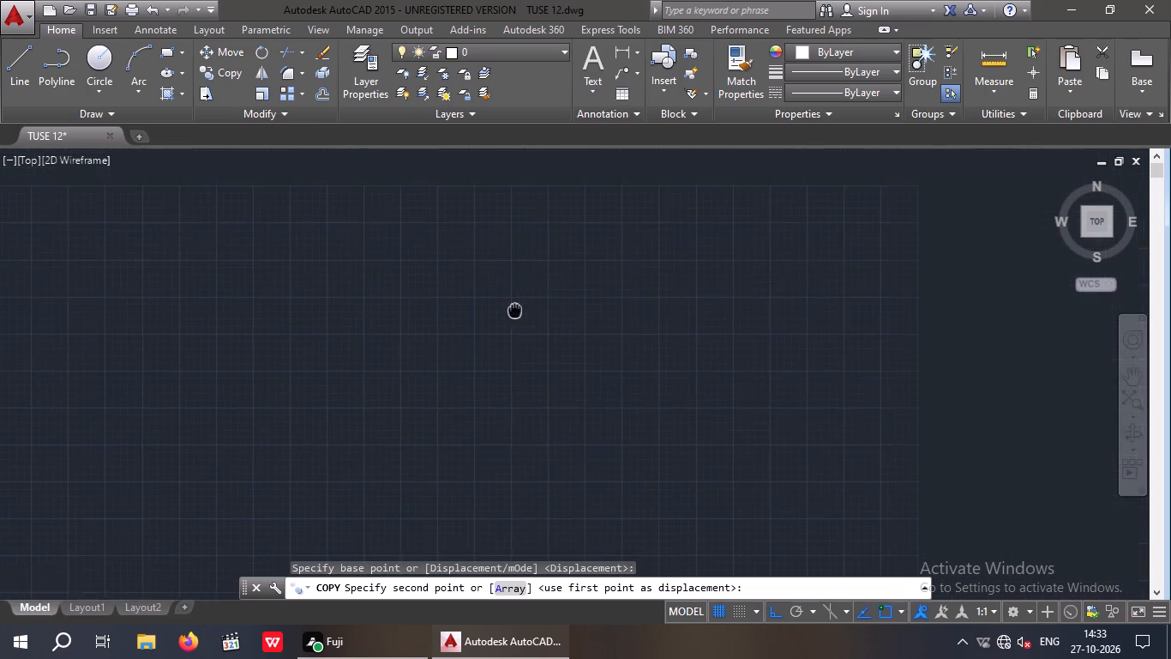
scroll(582, 292, "down", 1)
middle_click_drag(968, 295, 476, 301)
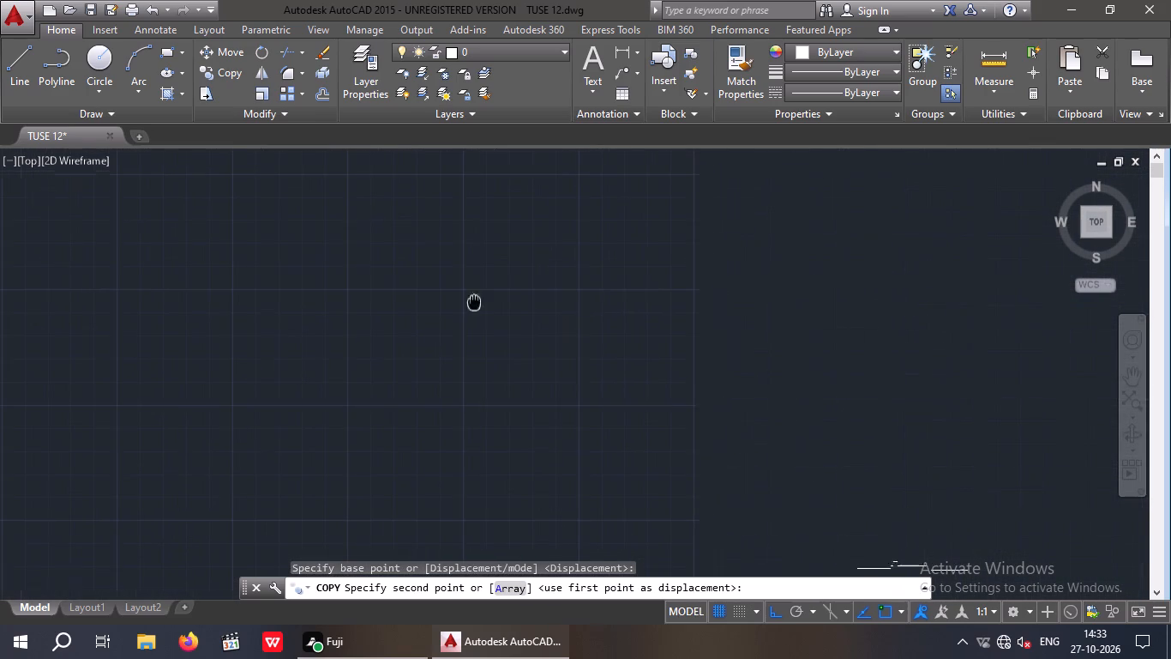
left_click(932, 289)
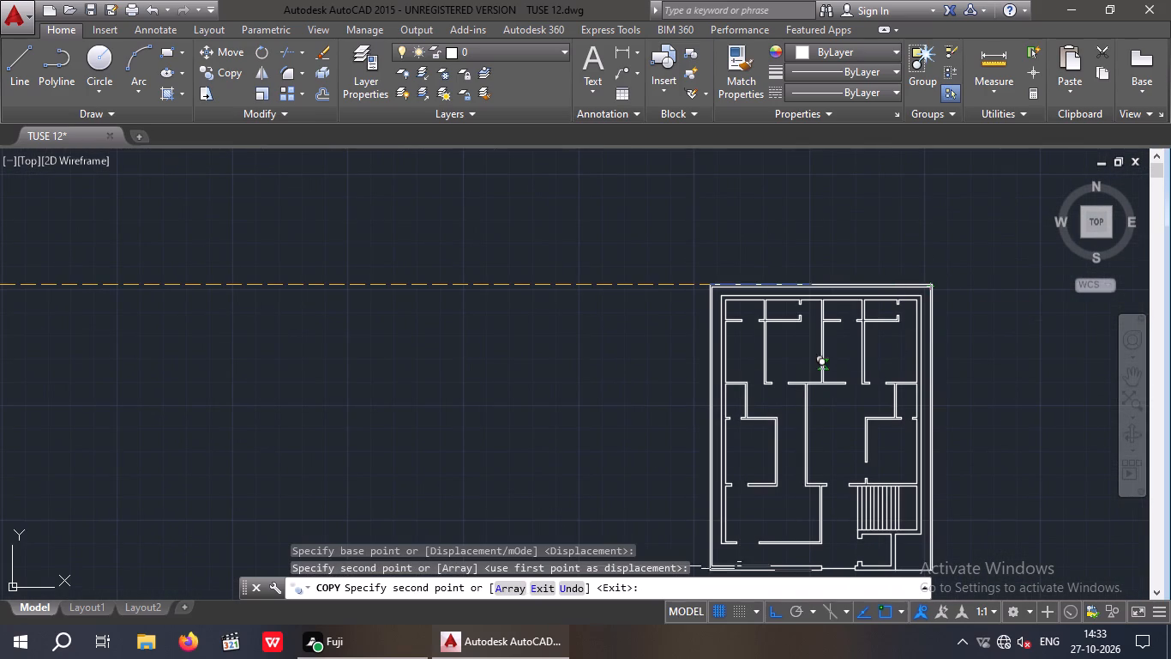
key("Escape")
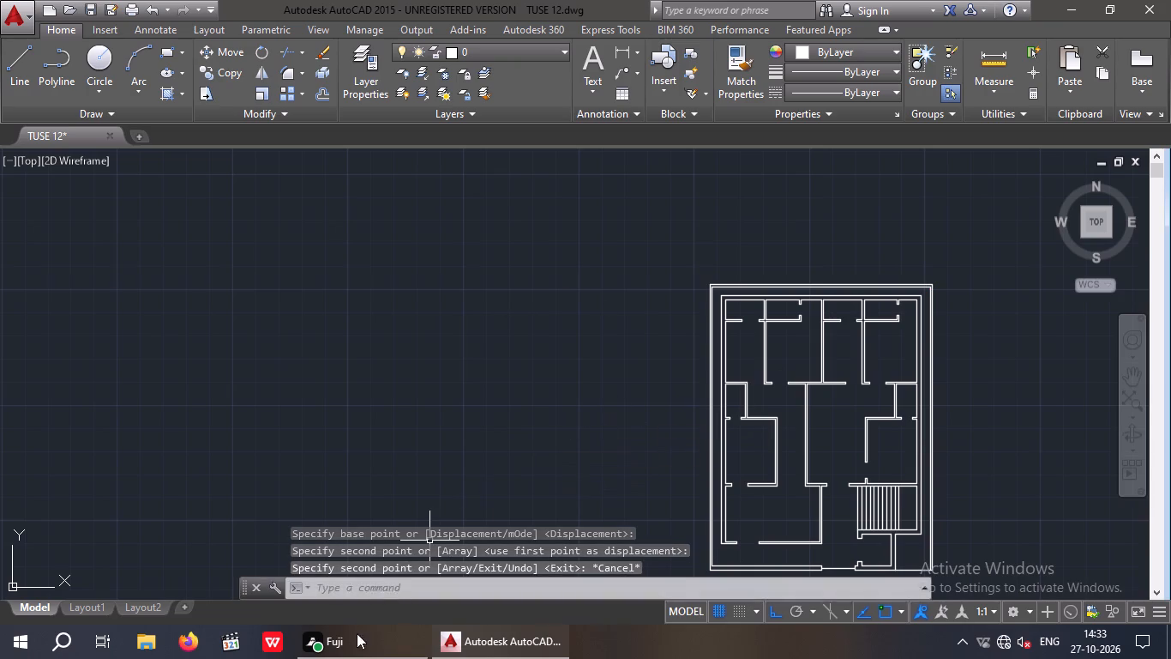
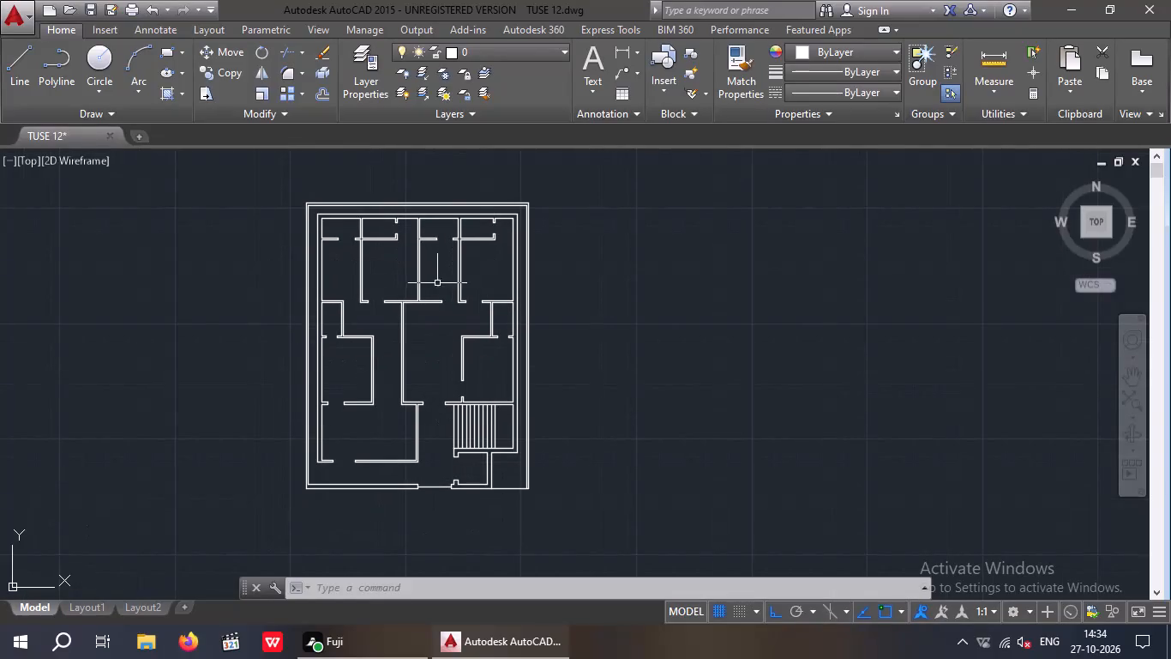
Insert a Door - Imperial block from the architectural tool palette into the empty space left of the floor plan.
key("t")
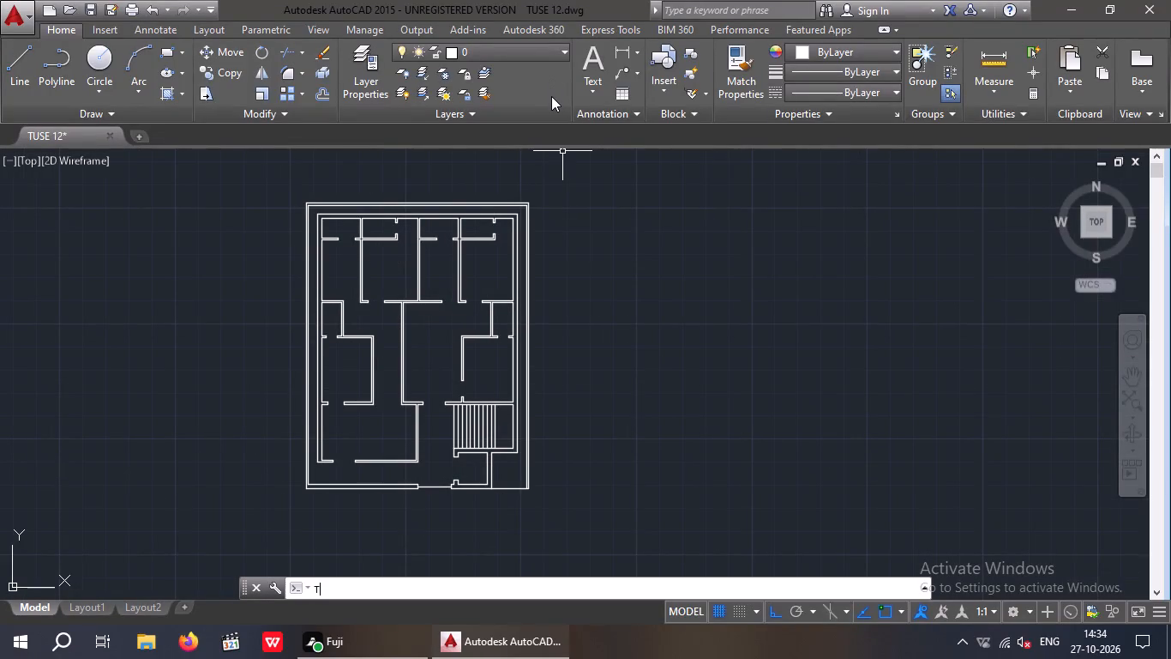
key("Escape")
key("t")
key("p")
key("Return")
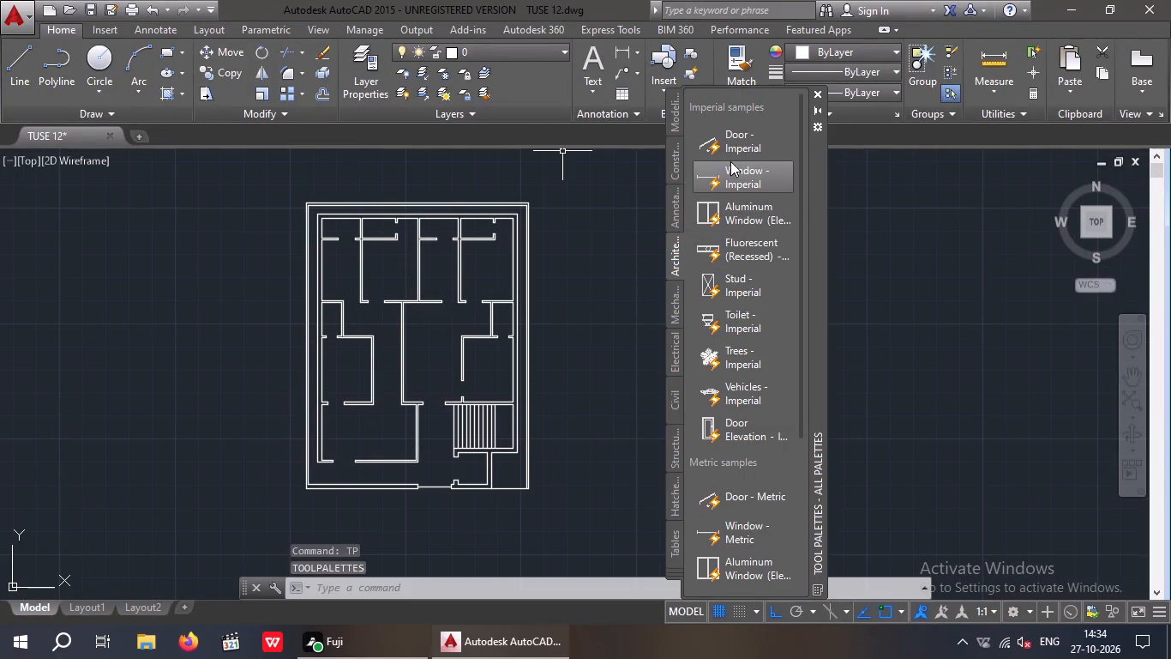
left_click(730, 148)
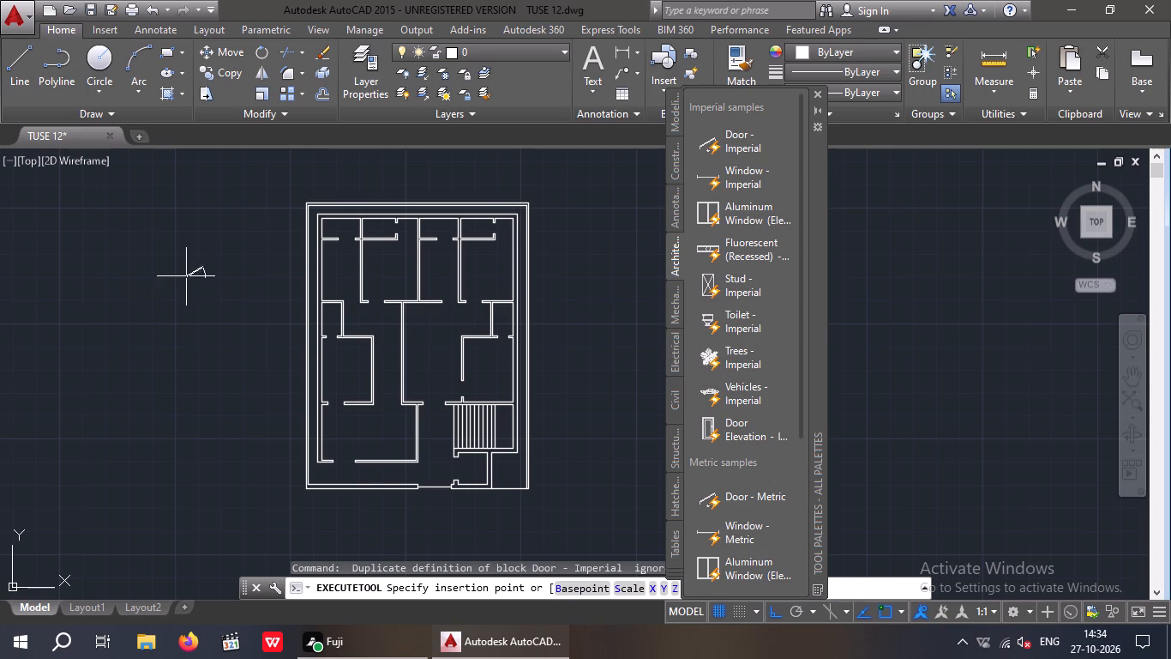
left_click(146, 260)
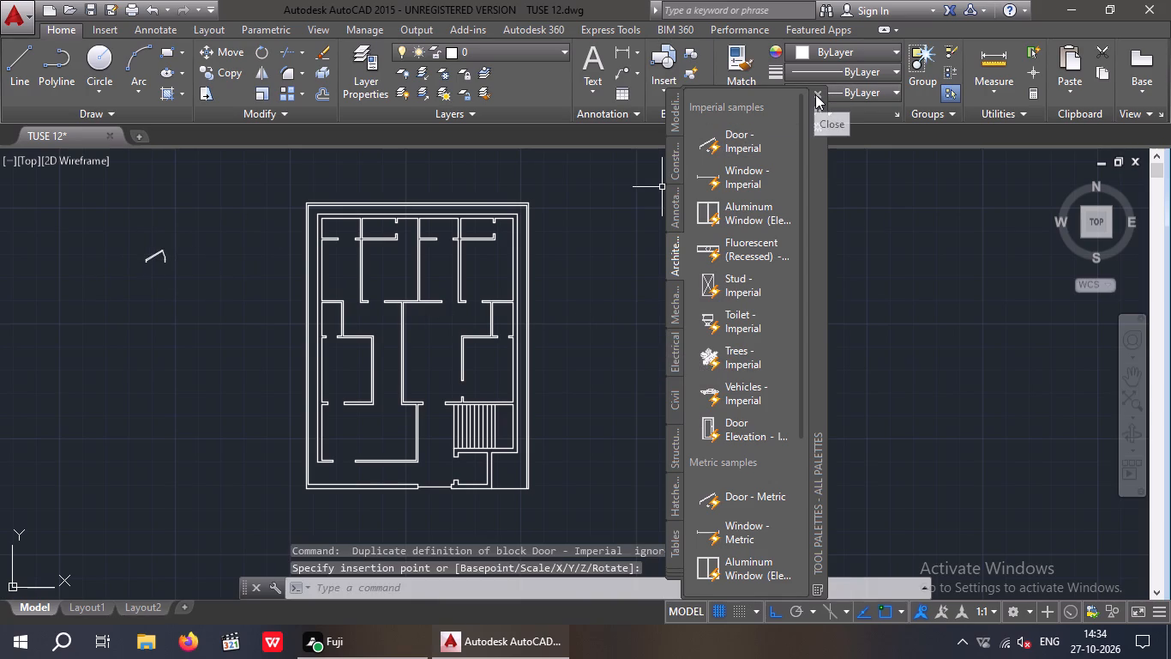
left_click(815, 94)
Set the inserted door block's opening angle to Open 90º.
middle_click_drag(155, 303, 251, 337)
scroll(232, 295, "up", 1)
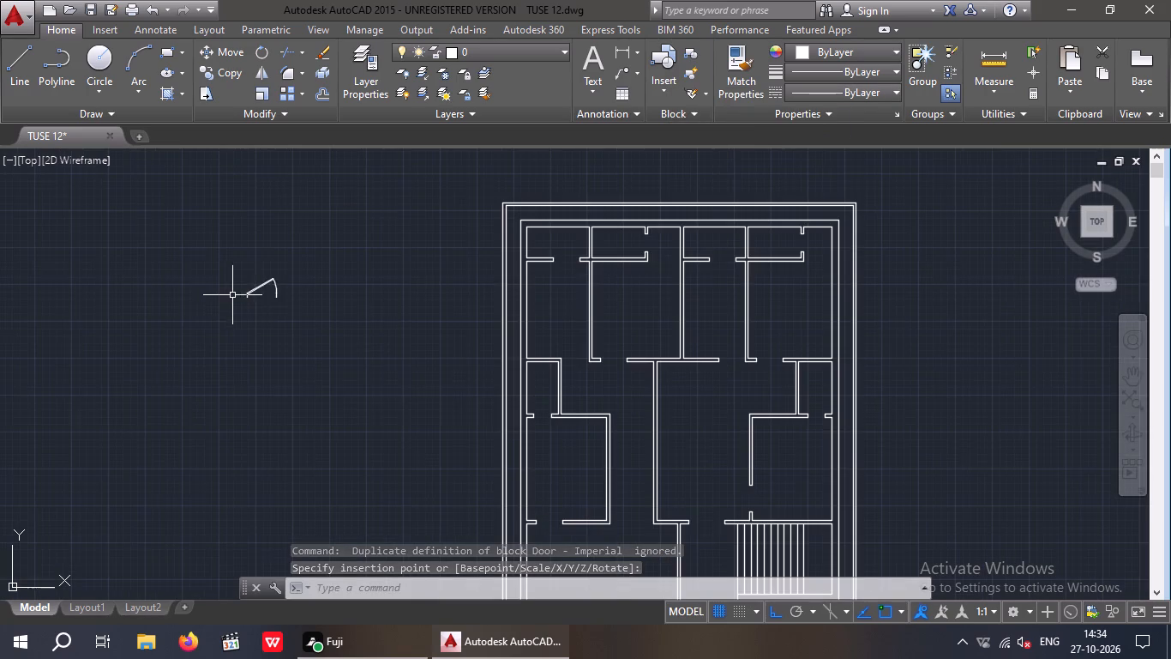
left_click(260, 287)
scroll(233, 287, "up", 3)
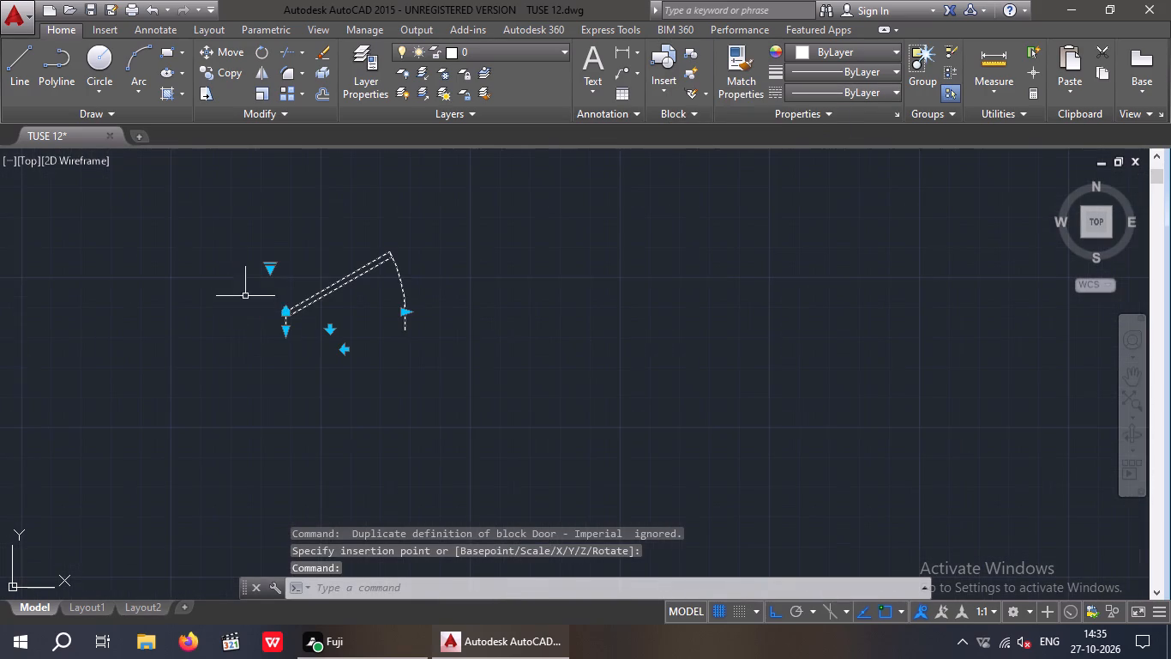
left_click(272, 268)
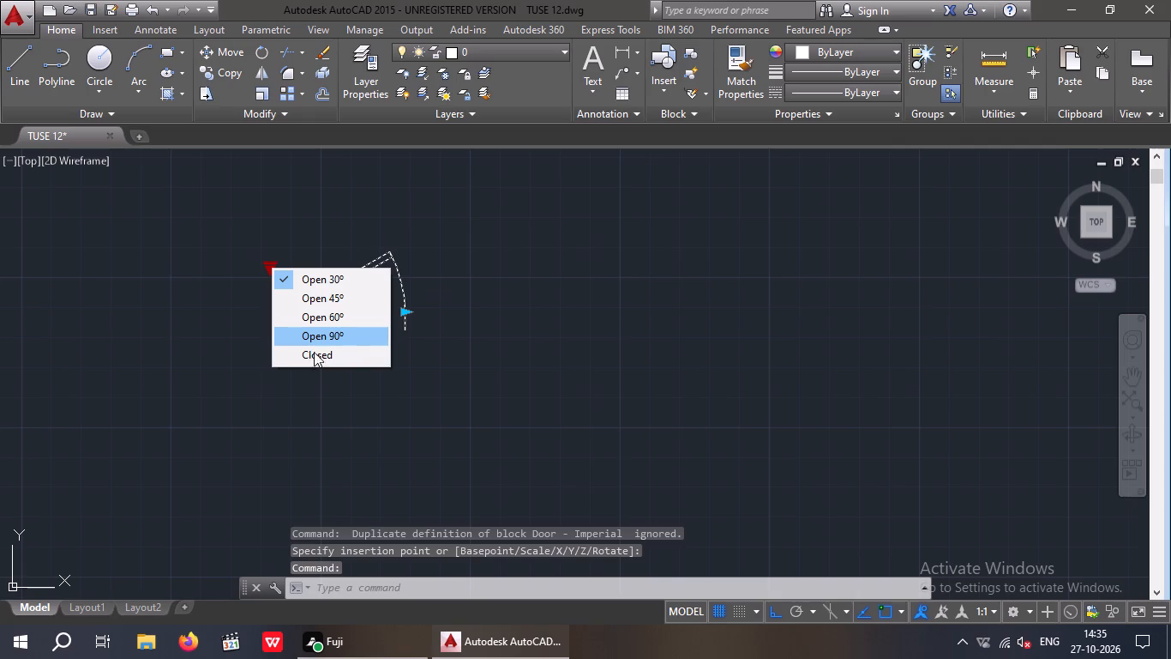
left_click(313, 340)
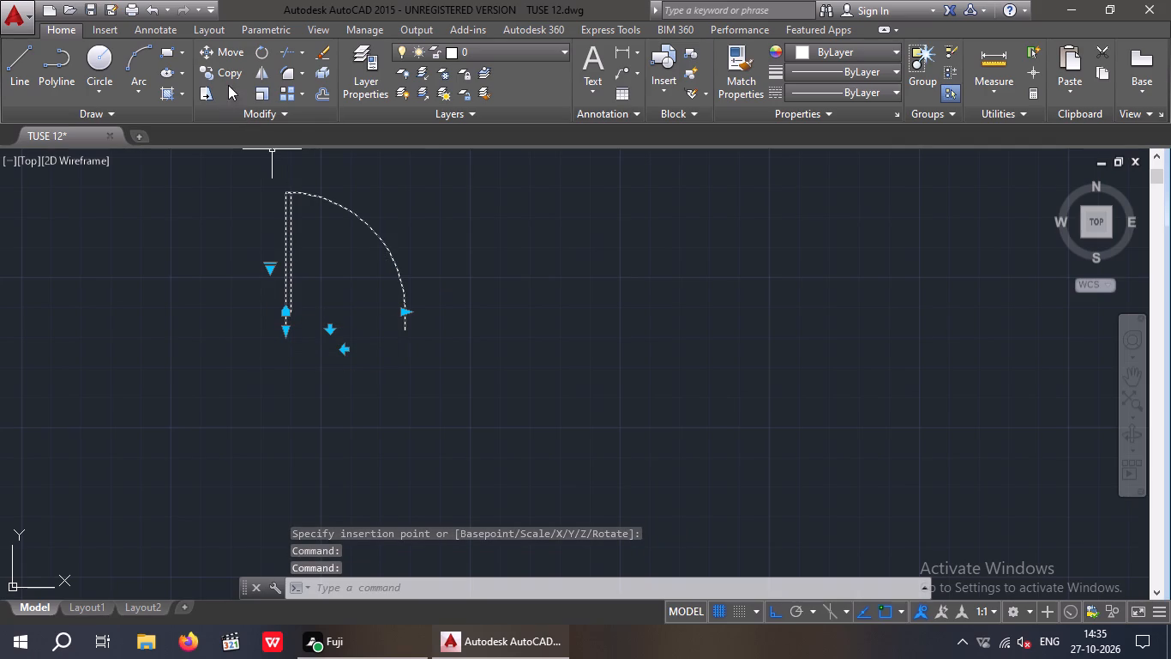
With Ortho off, copy the door from its lower hinge corner into the openings of the small left-side room and the room below it.
left_click(228, 80)
scroll(315, 348, "up", 1)
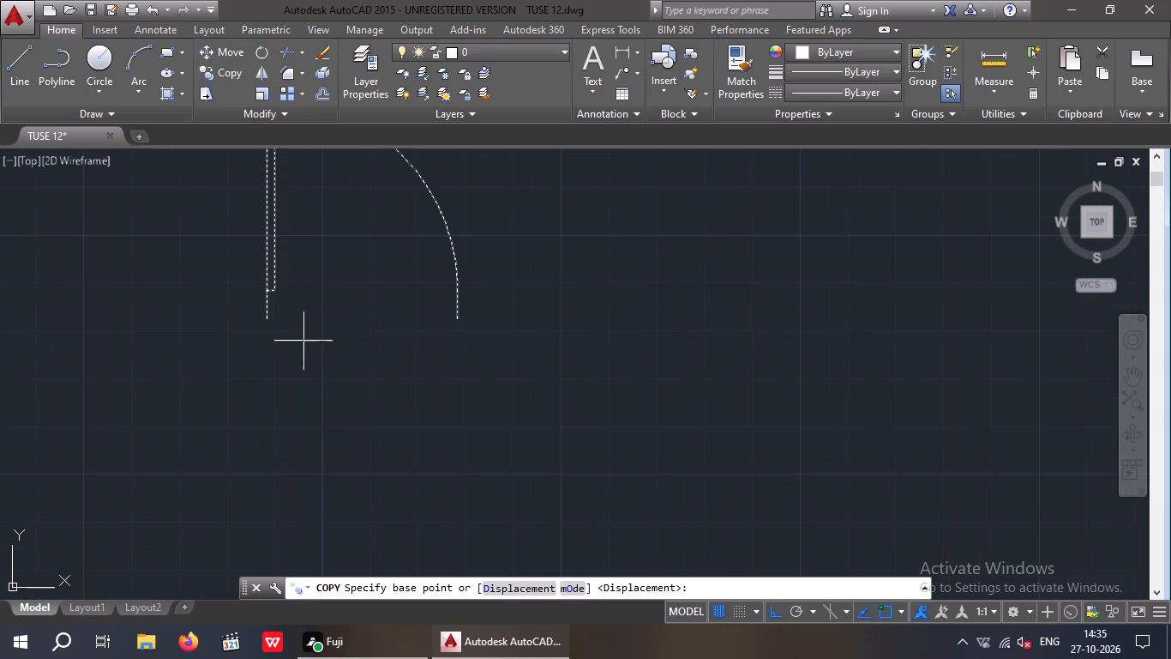
left_click(263, 321)
scroll(293, 330, "down", 3)
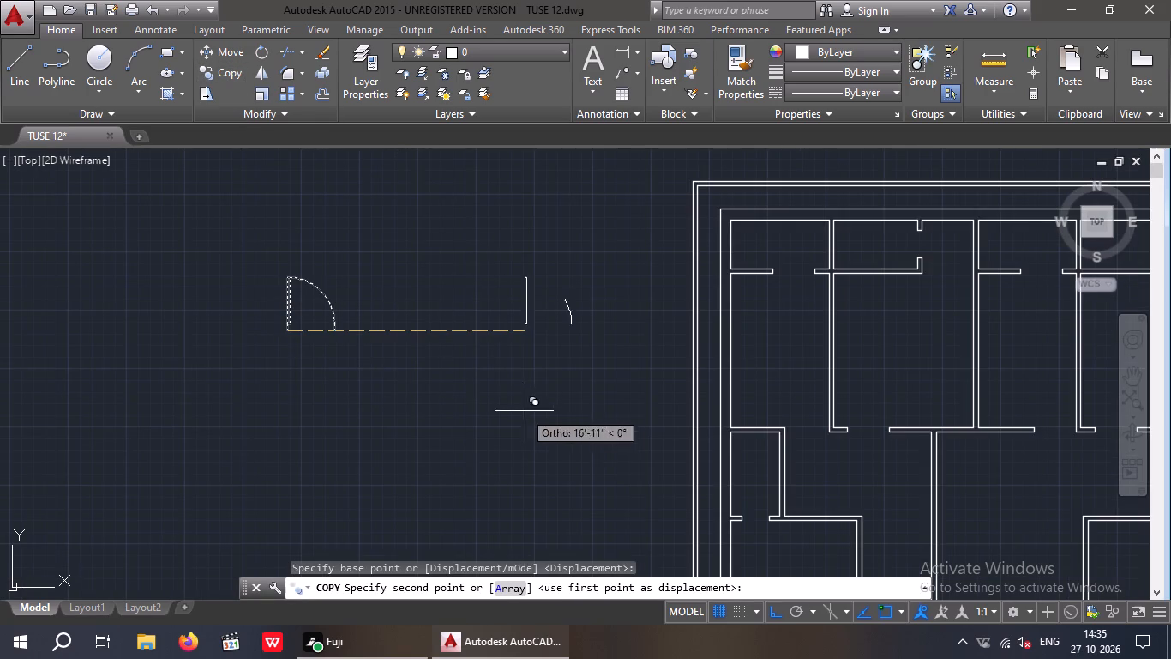
left_click(775, 611)
middle_click_drag(544, 386, 297, 271)
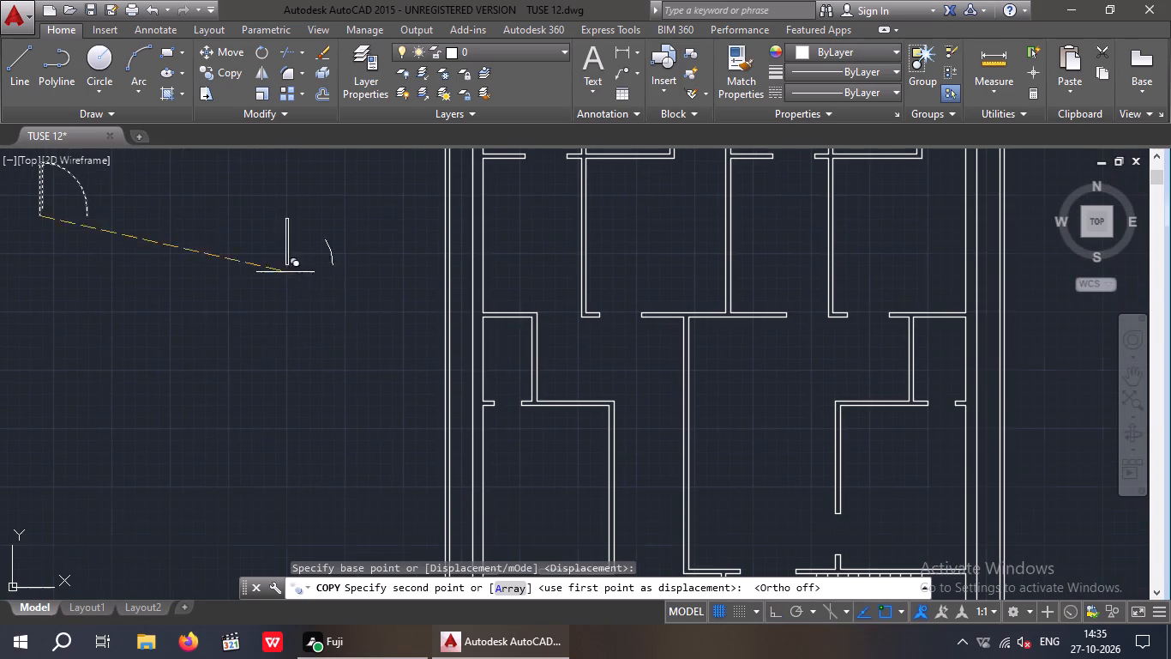
scroll(509, 422, "up", 3)
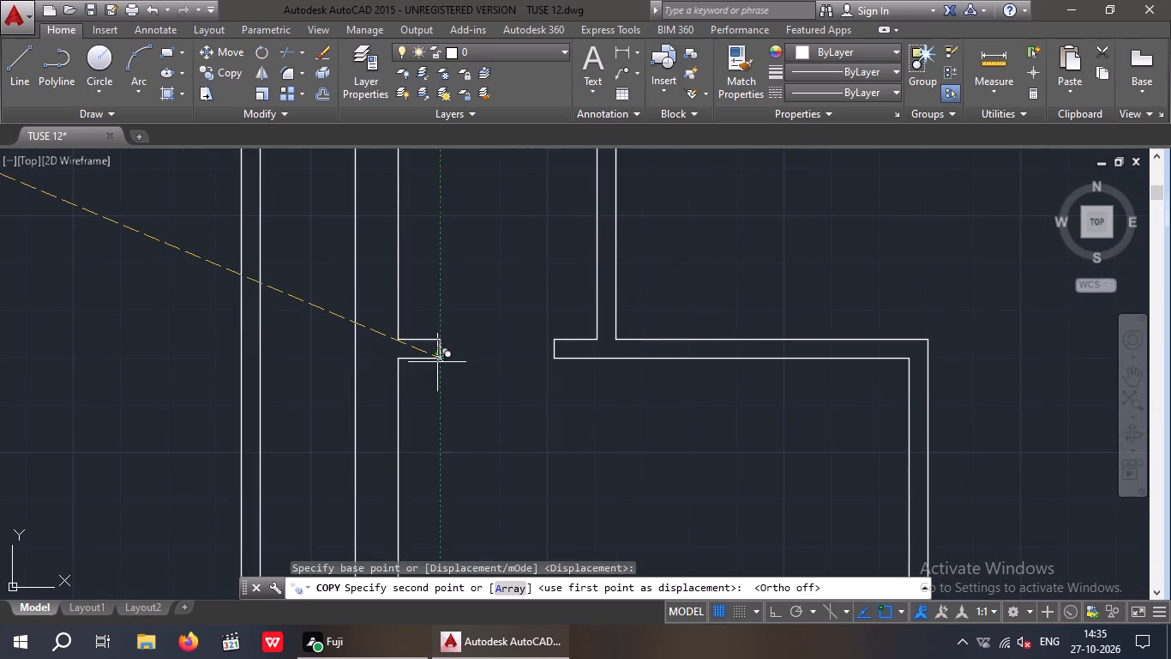
scroll(438, 362, "up", 3)
left_click(437, 343)
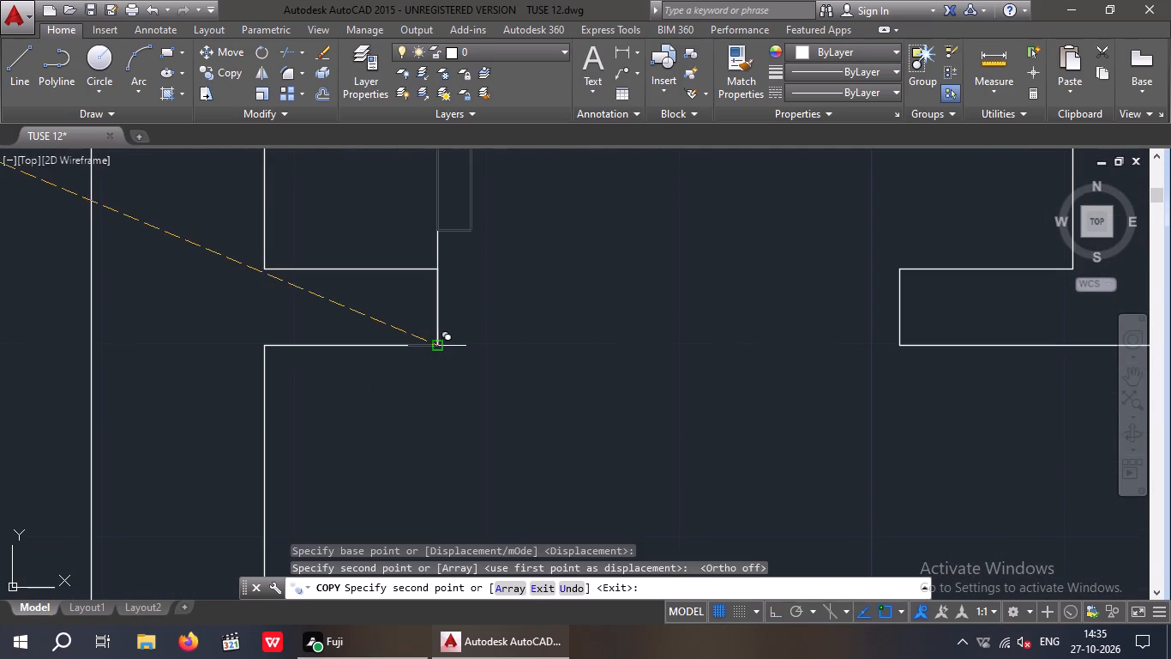
scroll(448, 337, "down", 4)
middle_click_drag(540, 388, 447, 309)
scroll(452, 309, "down", 4)
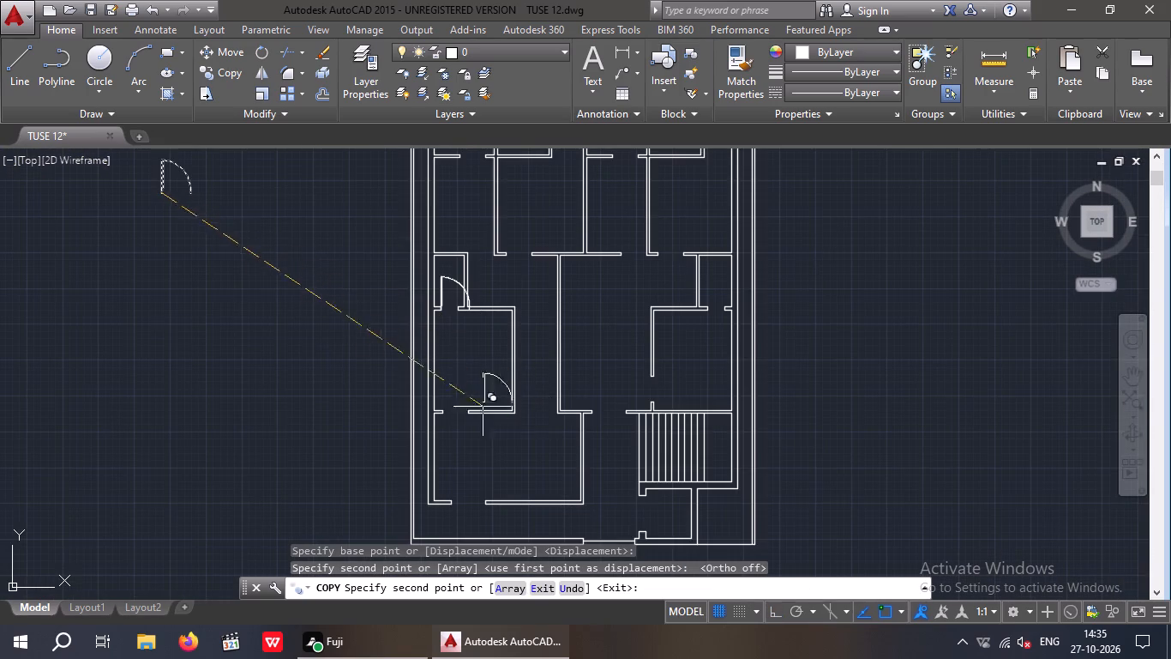
scroll(450, 420, "up", 7)
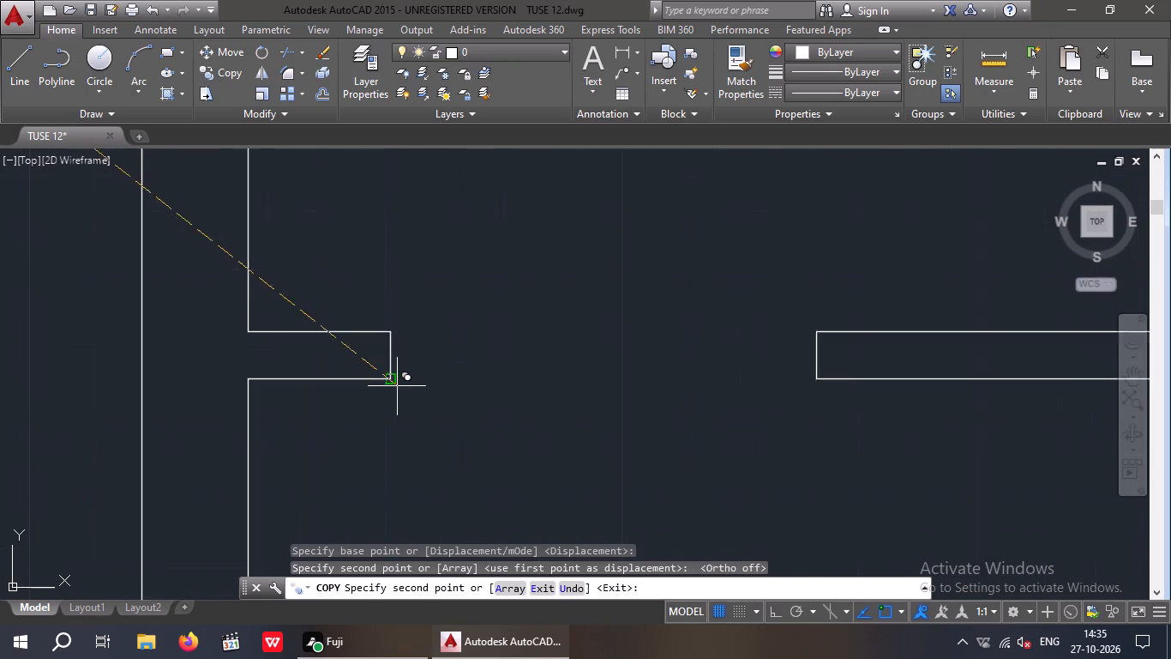
left_click(386, 378)
Place two more door copies in the bottom-wall openings of the second and fourth upper bedrooms.
scroll(416, 341, "down", 4)
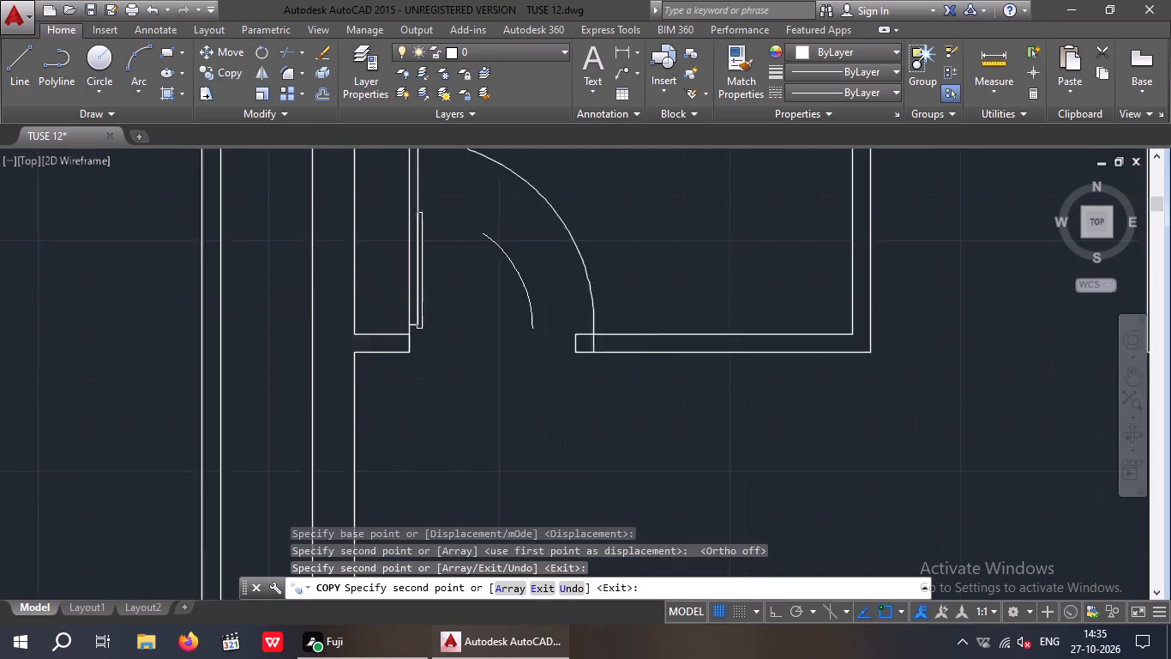
middle_click_drag(474, 366, 357, 414)
scroll(366, 384, "down", 4)
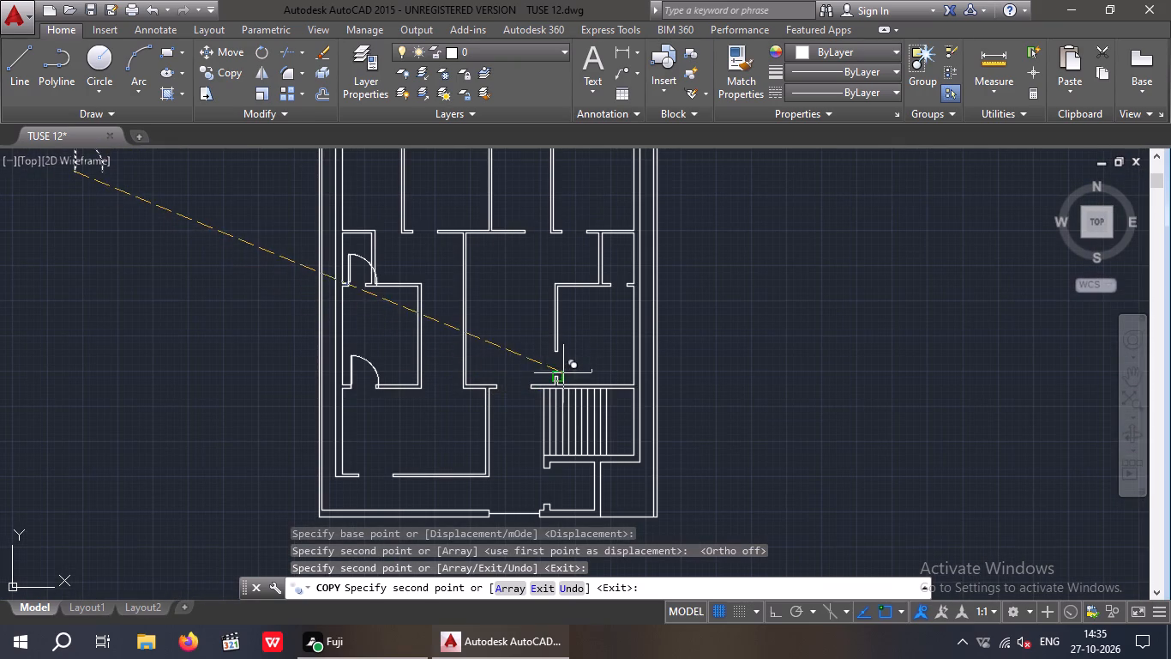
middle_click_drag(514, 342, 460, 473)
scroll(330, 349, "up", 1)
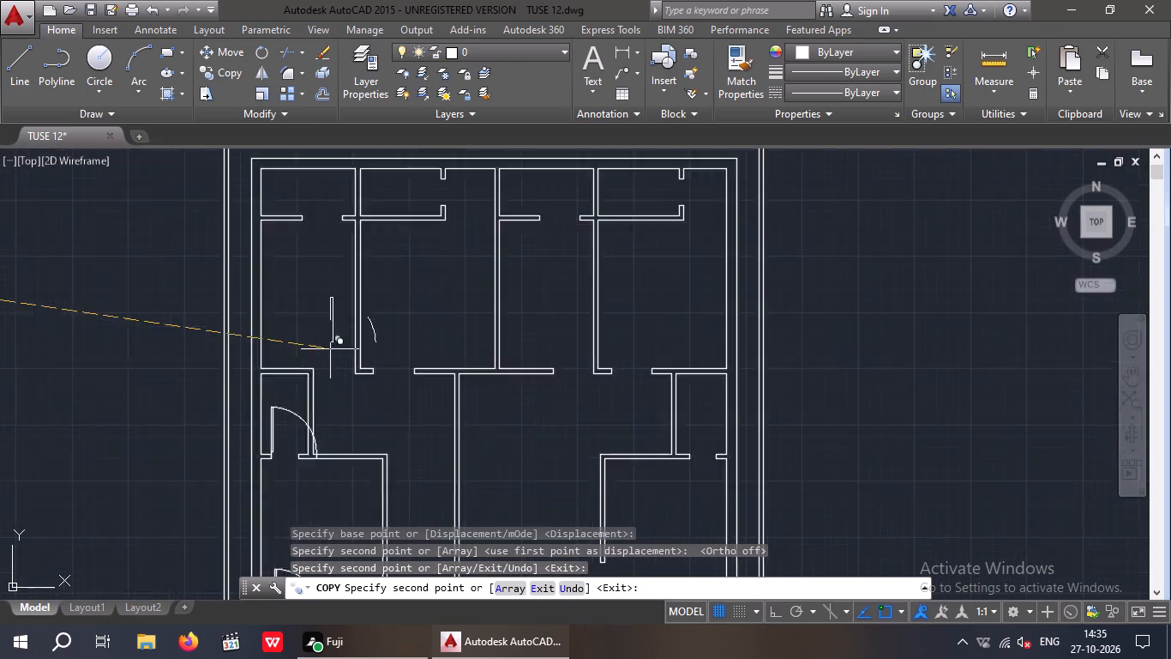
scroll(330, 349, "up", 3)
scroll(509, 450, "up", 3)
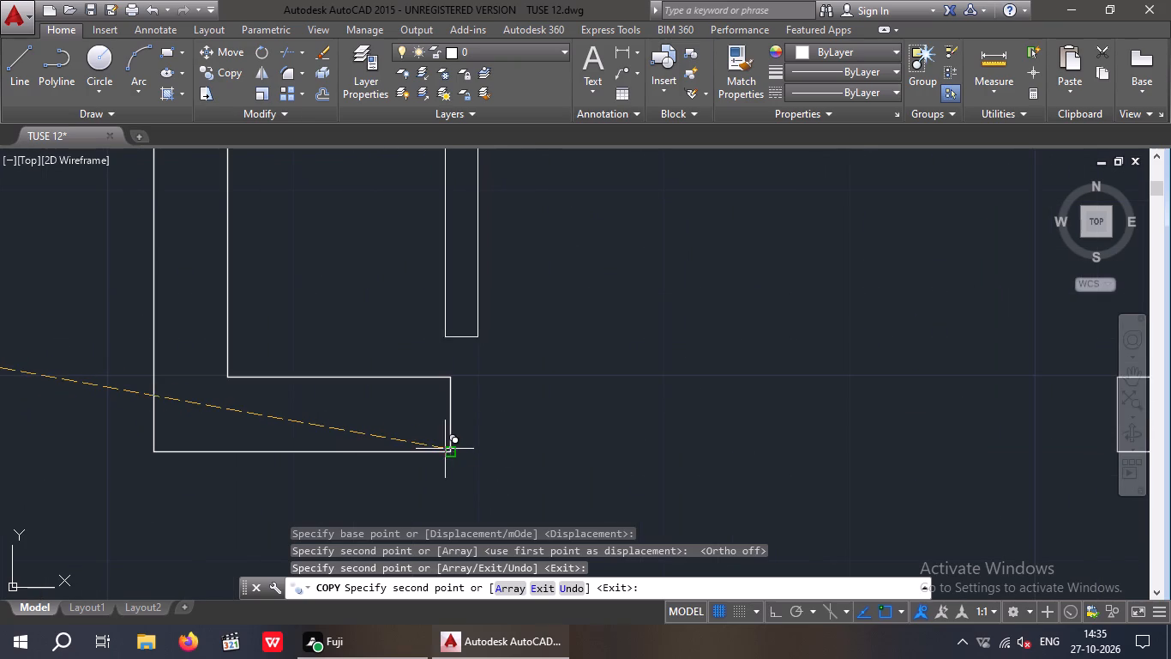
left_click(449, 451)
scroll(467, 382, "down", 4)
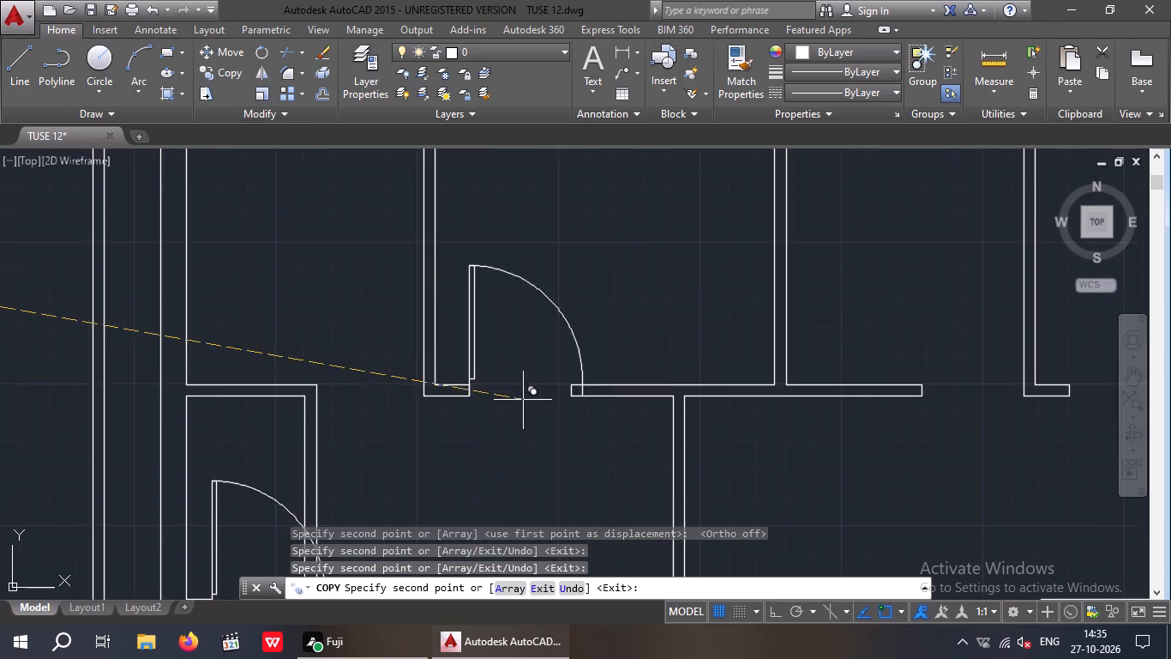
scroll(523, 400, "down", 2)
middle_click_drag(540, 422, 450, 406)
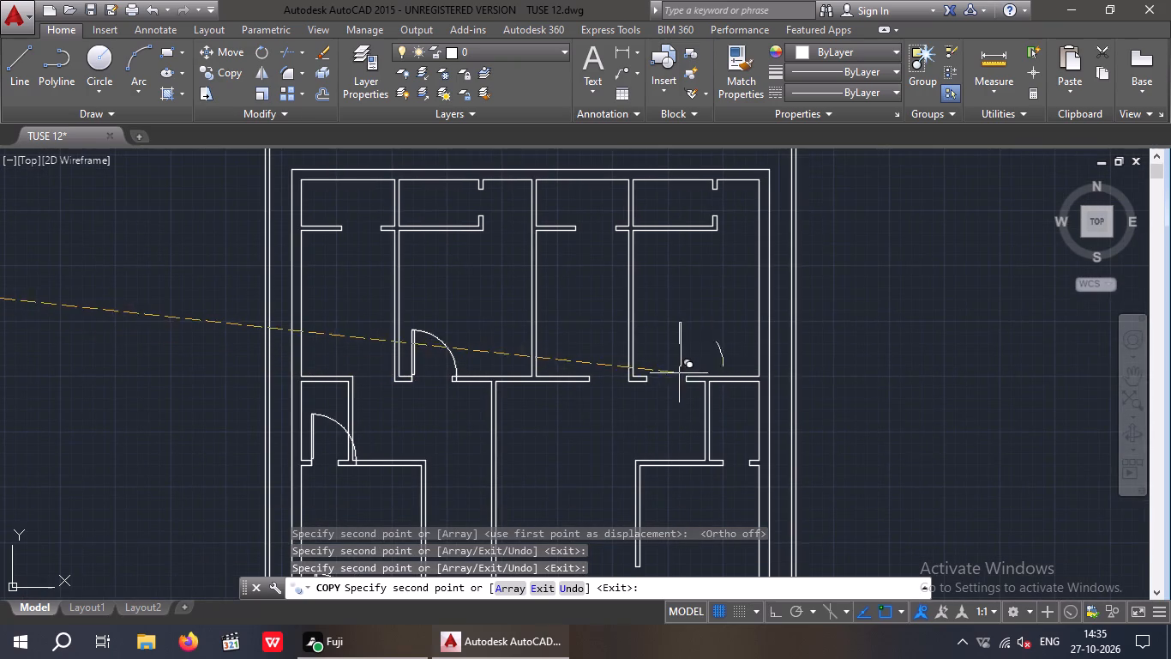
scroll(670, 372, "up", 4)
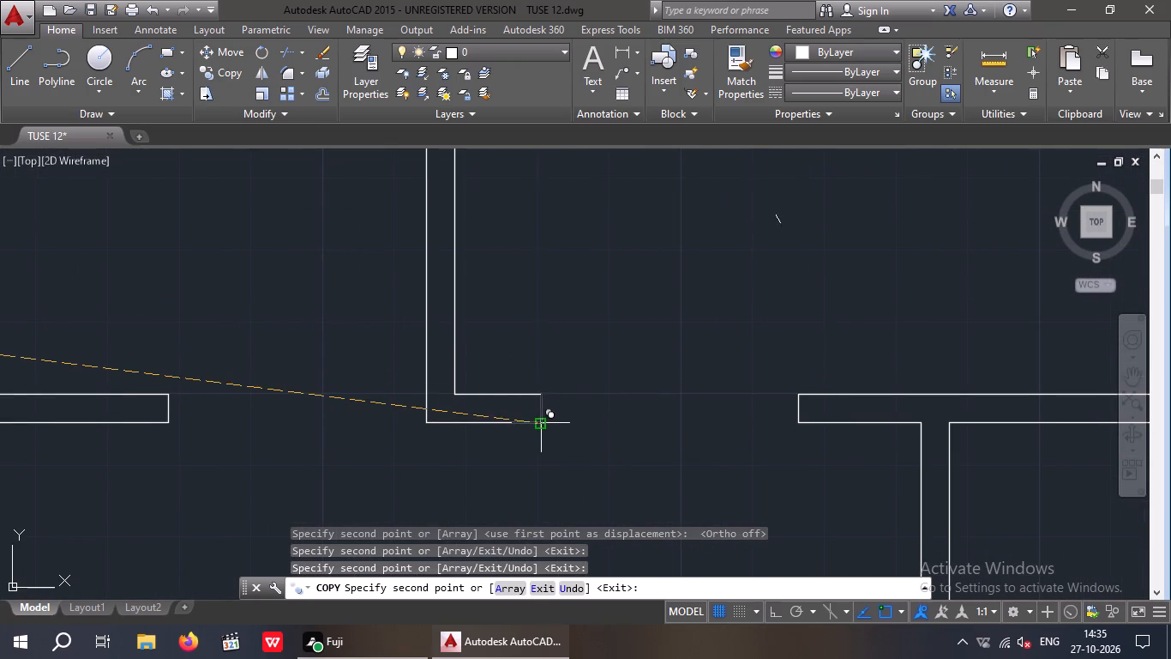
left_click(542, 422)
scroll(561, 402, "down", 4)
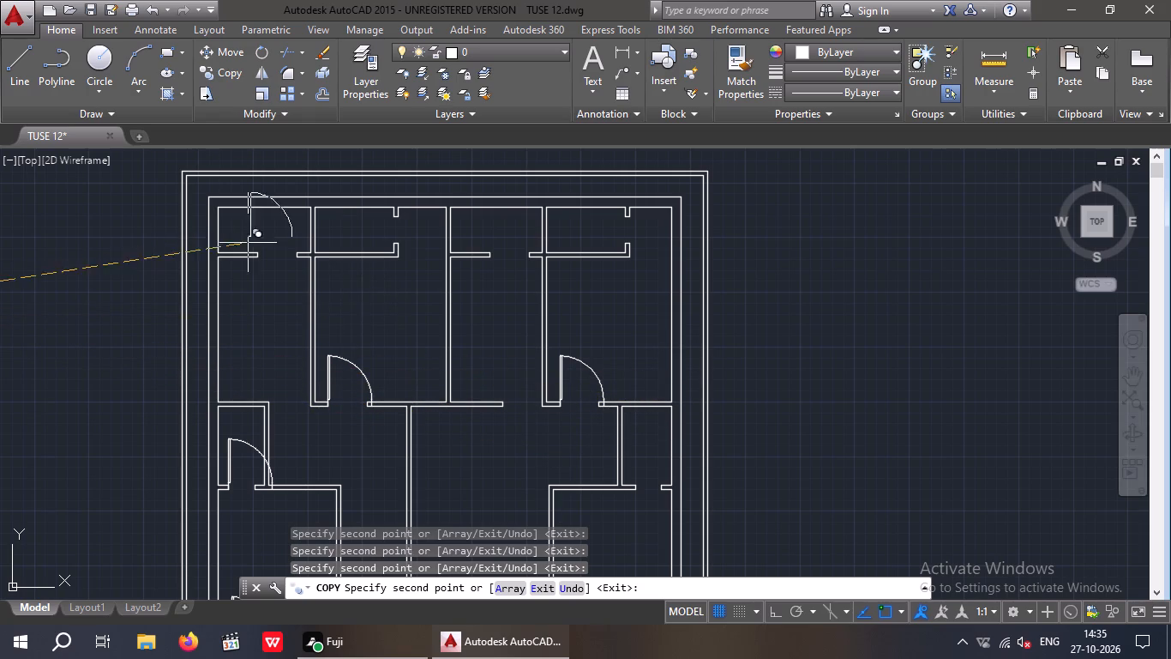
scroll(243, 325, "up", 2)
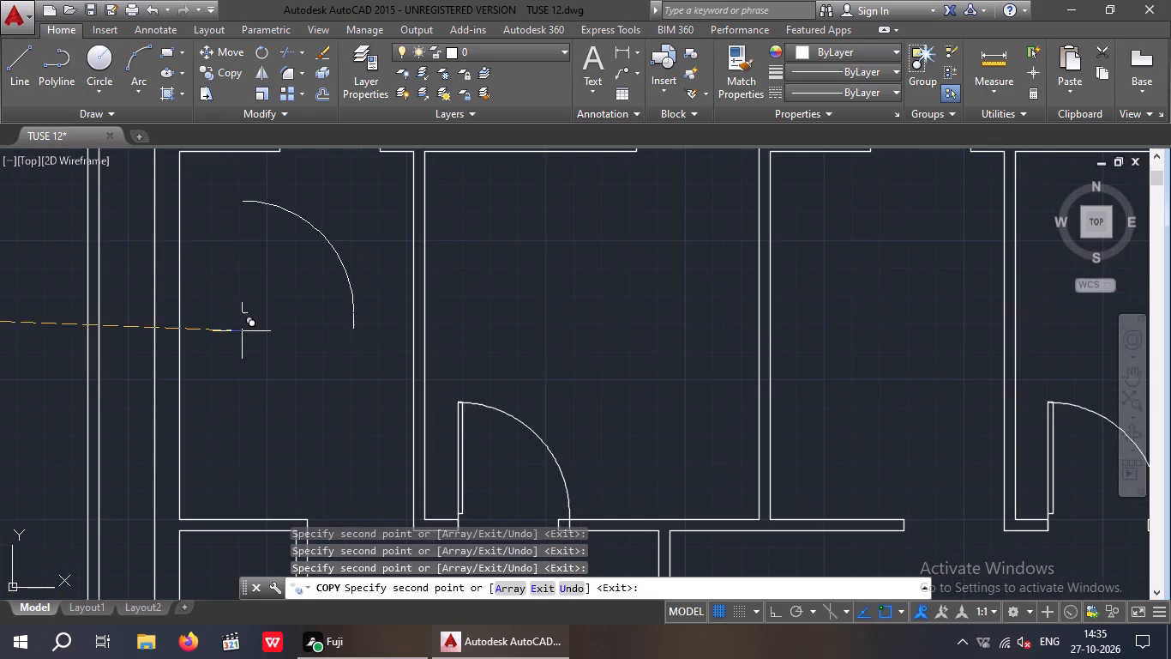
scroll(243, 346, "down", 2)
key("Escape")
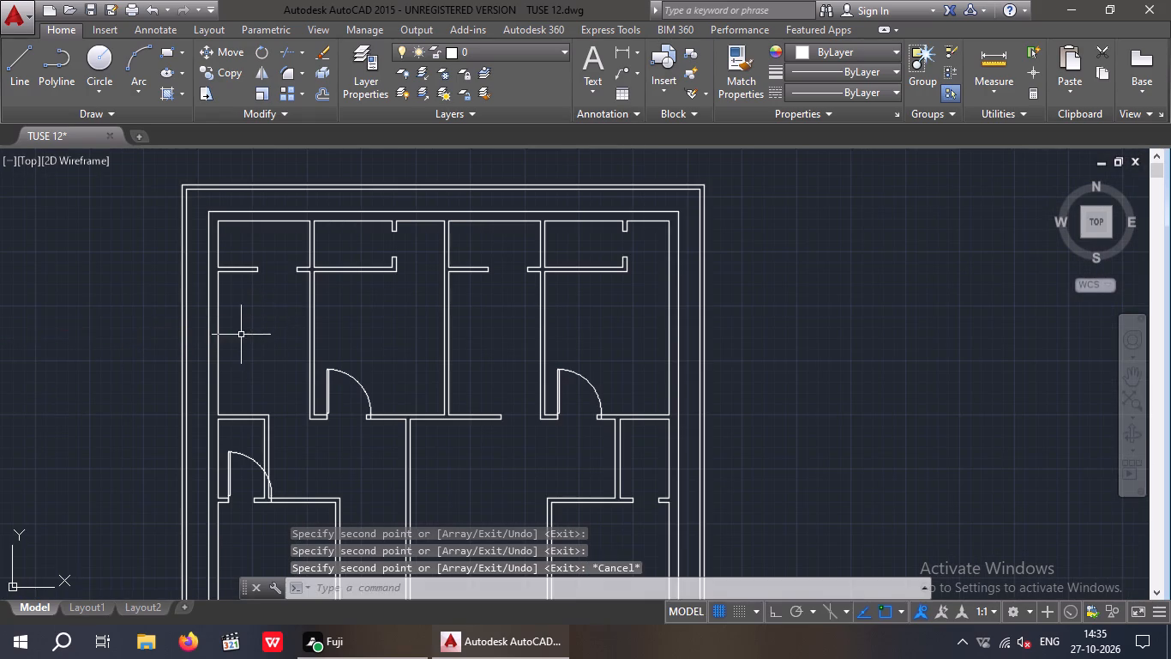
Flip the source door outside the plan horizontally so its hinge is on the right.
scroll(243, 332, "down", 3)
left_click(165, 287)
left_click(130, 323)
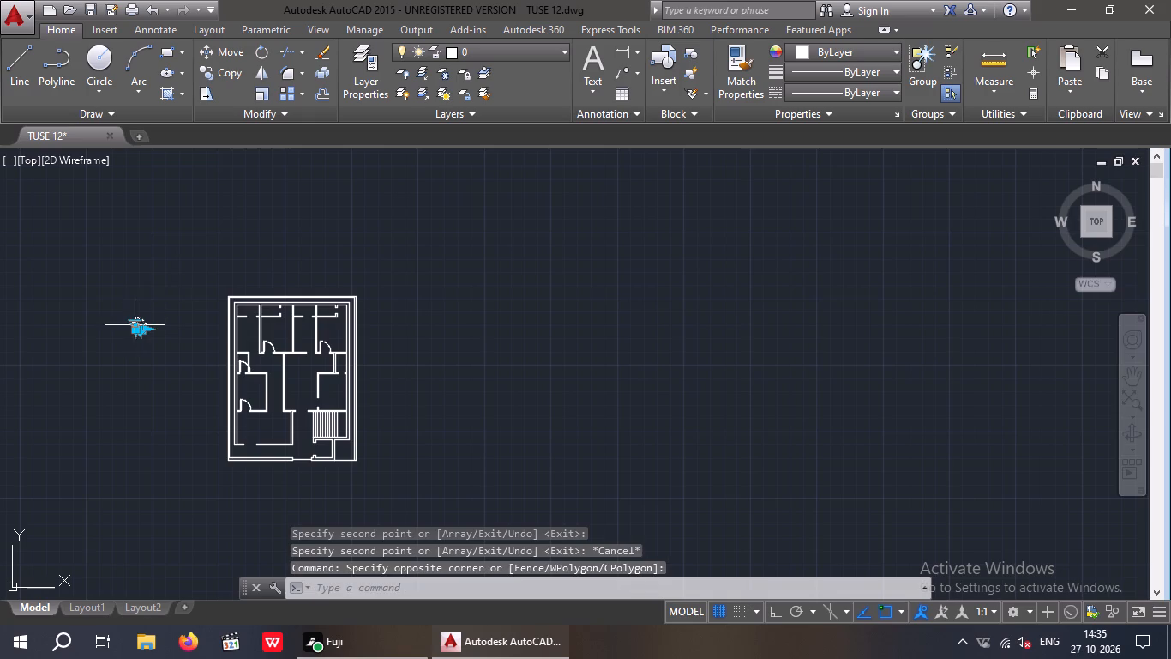
scroll(135, 325, "up", 6)
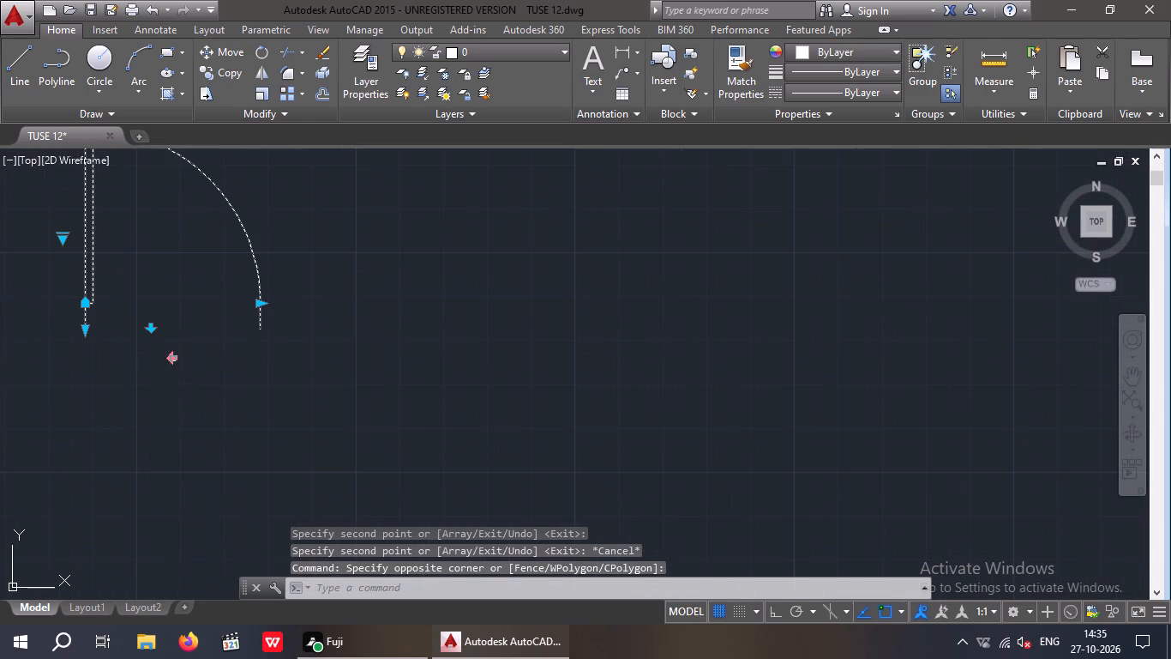
left_click(175, 359)
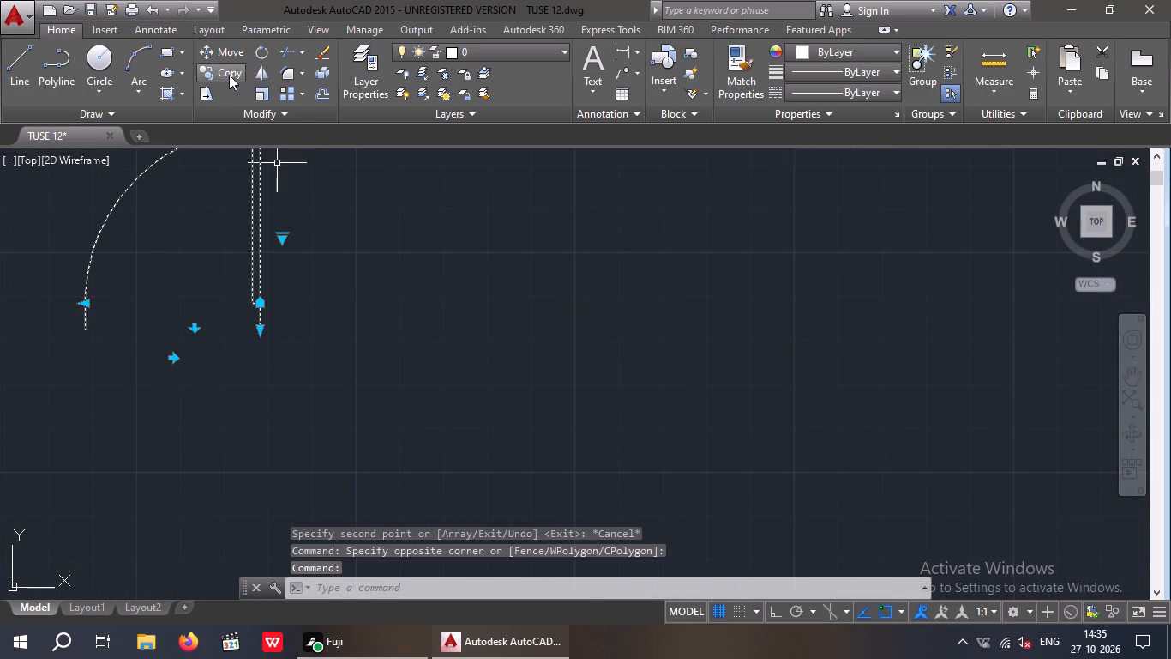
Copy the flipped door from its lower hinge corner into the bottom-wall openings of the first and third small rooms along the top wall.
left_click(229, 75)
left_click(261, 332)
scroll(375, 348, "down", 1)
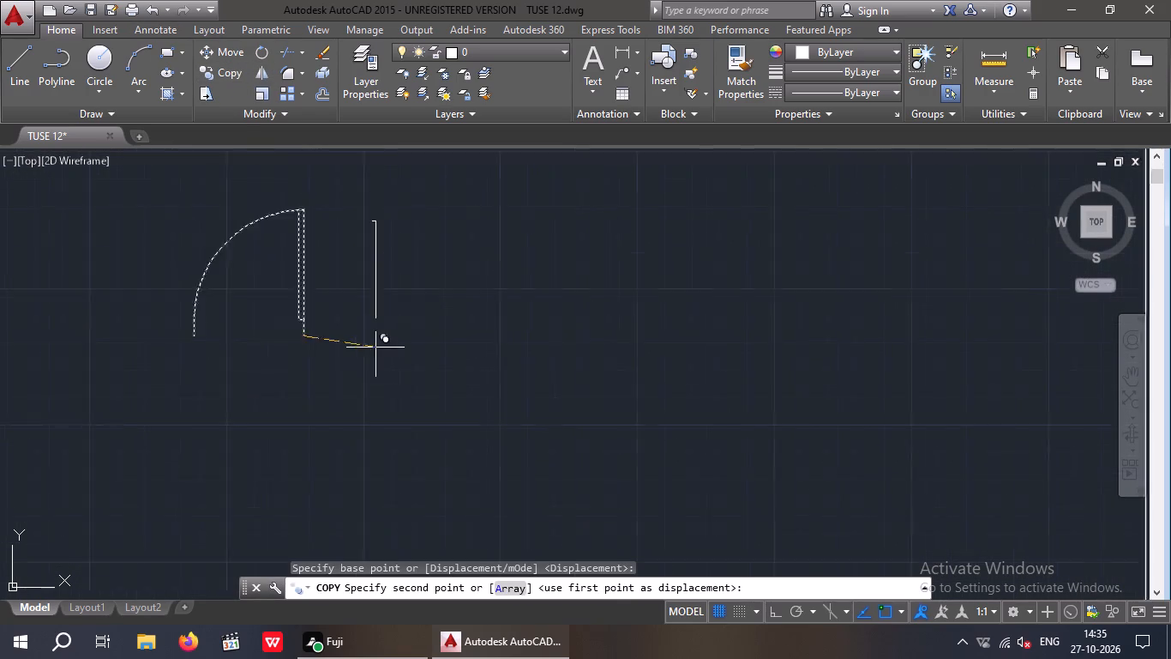
scroll(375, 348, "down", 2)
middle_click_drag(389, 353, 120, 390)
scroll(514, 328, "up", 3)
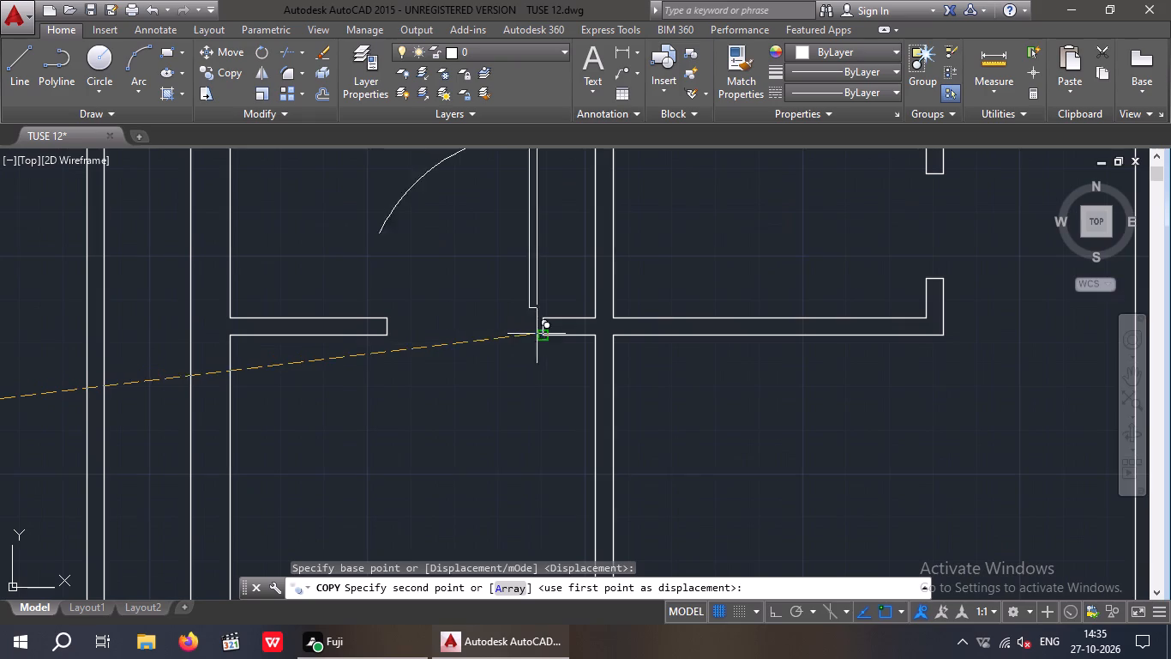
left_click(542, 336)
scroll(502, 329, "down", 4)
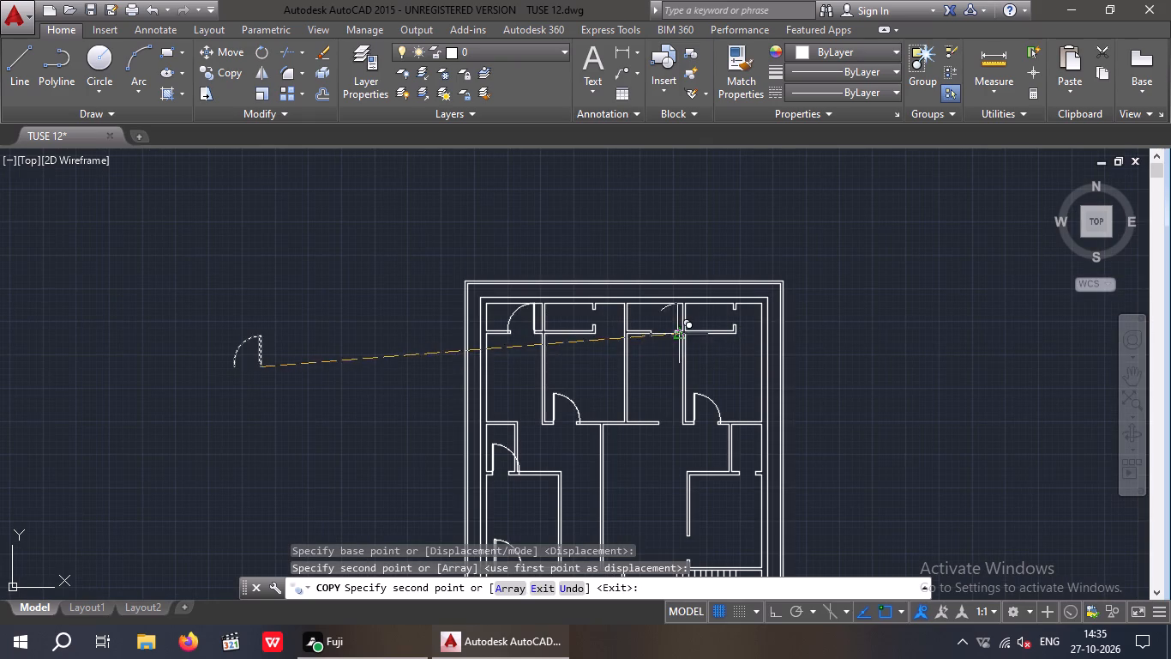
scroll(666, 329, "up", 4)
left_click(693, 355)
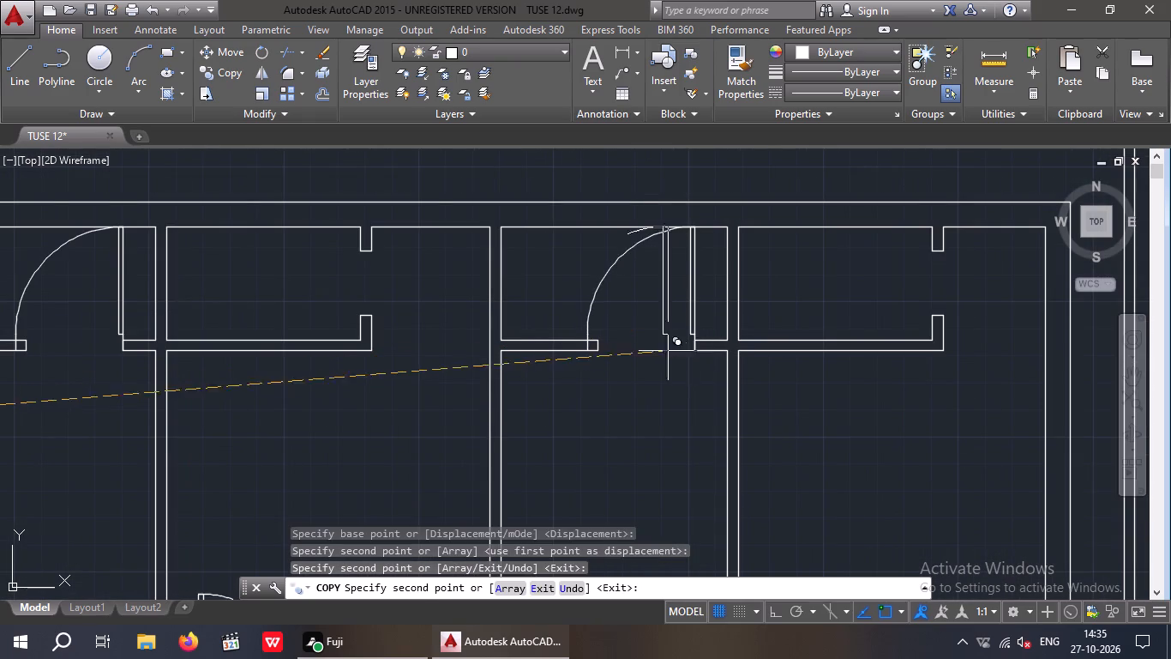
Place another flipped door copy at the outer-wall jamb of the small right-side room below the fourth bedroom.
scroll(641, 308, "down", 4)
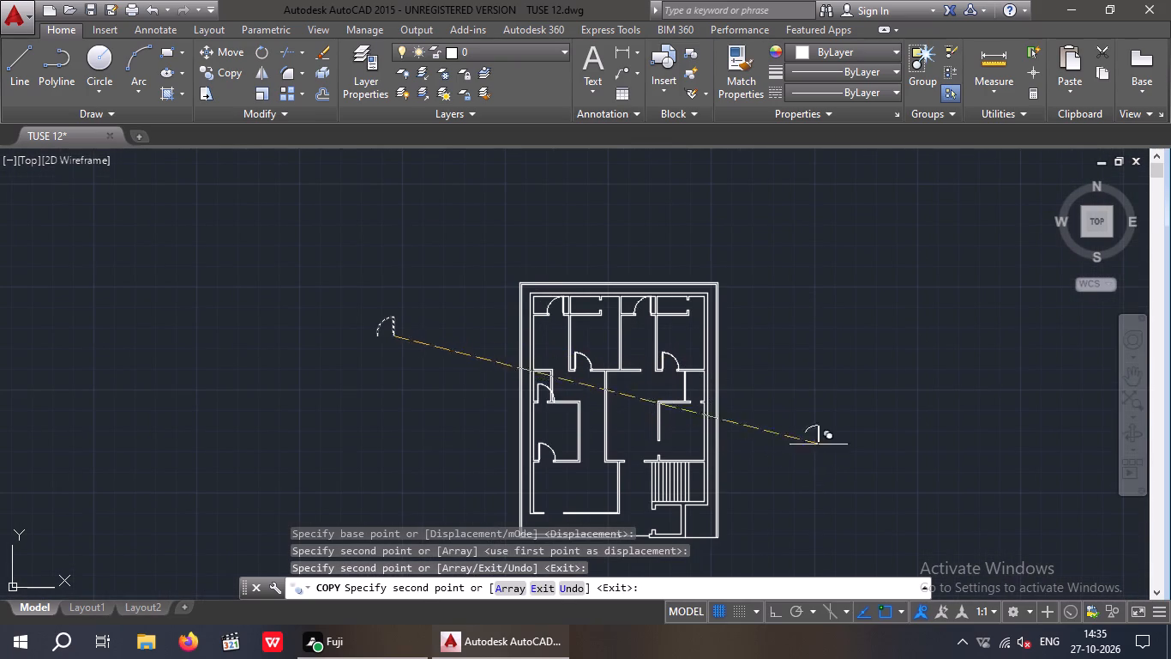
middle_click_drag(813, 418, 787, 338)
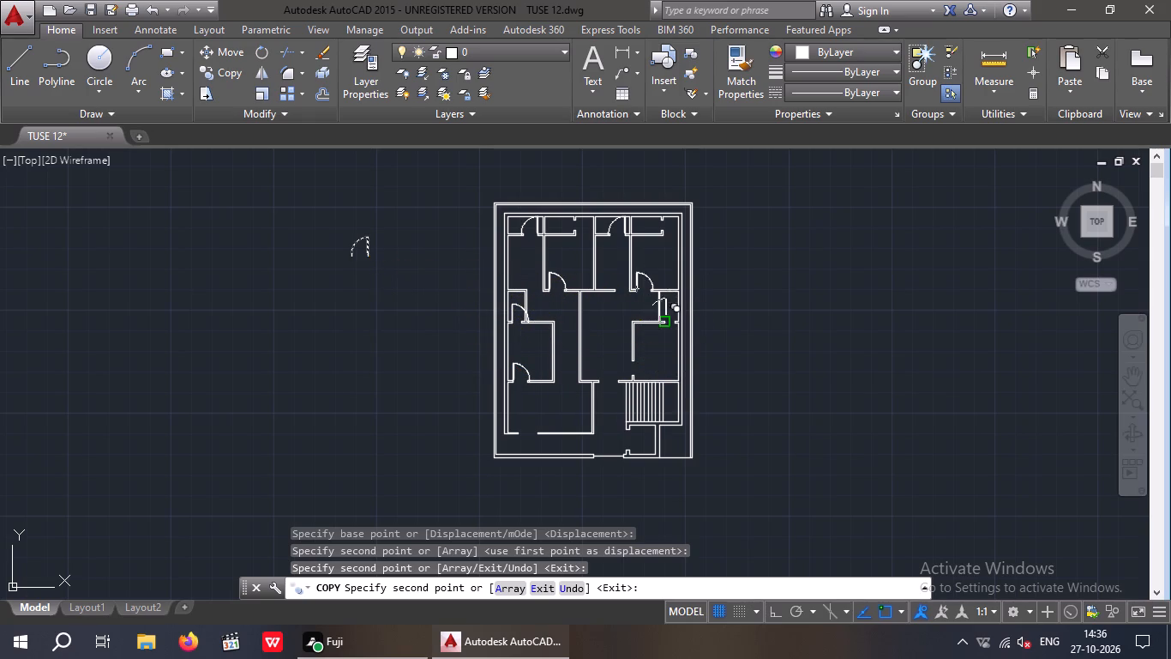
scroll(664, 325, "up", 7)
middle_click_drag(748, 269, 625, 505)
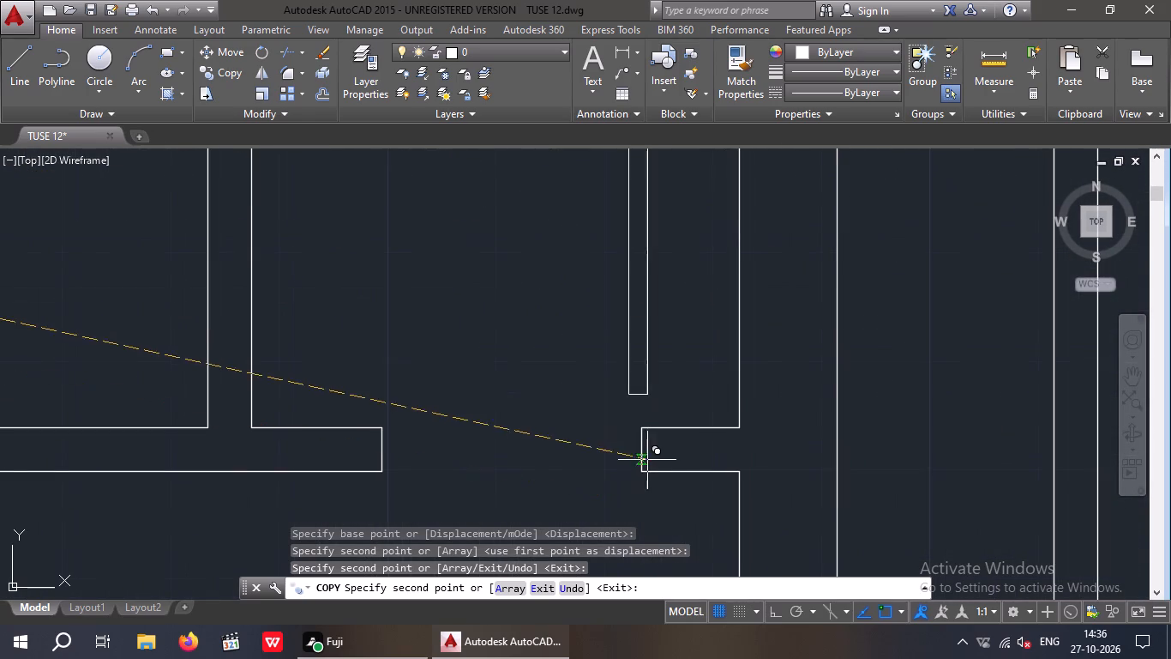
scroll(634, 475, "up", 3)
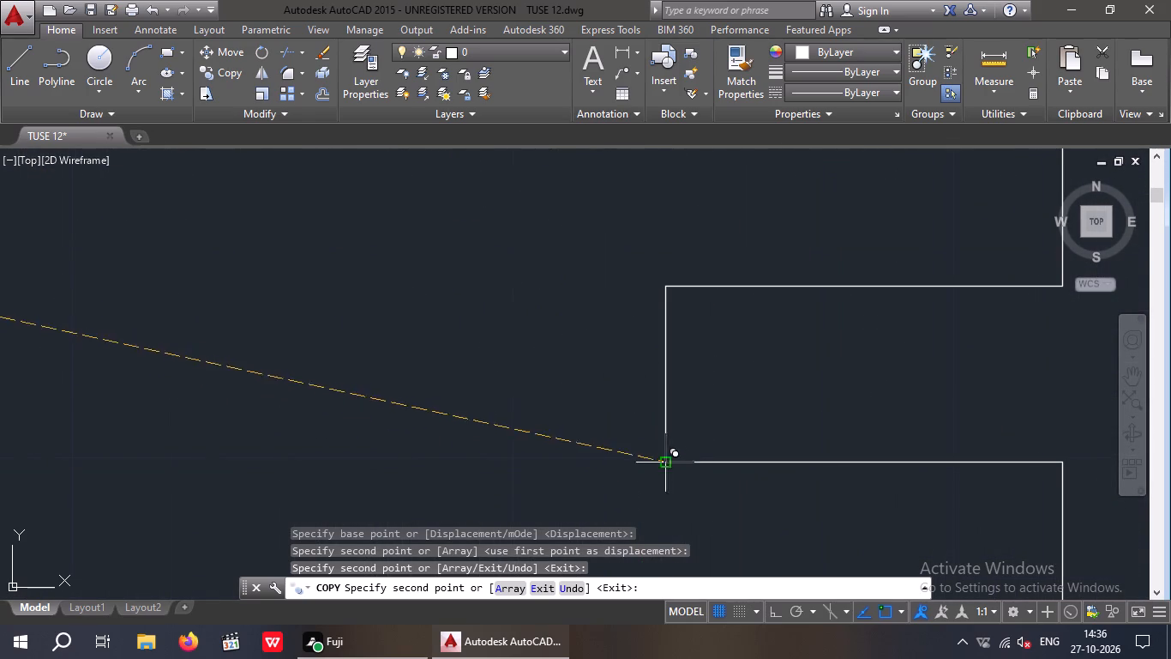
left_click_drag(661, 461, 617, 445)
scroll(570, 339, "down", 8)
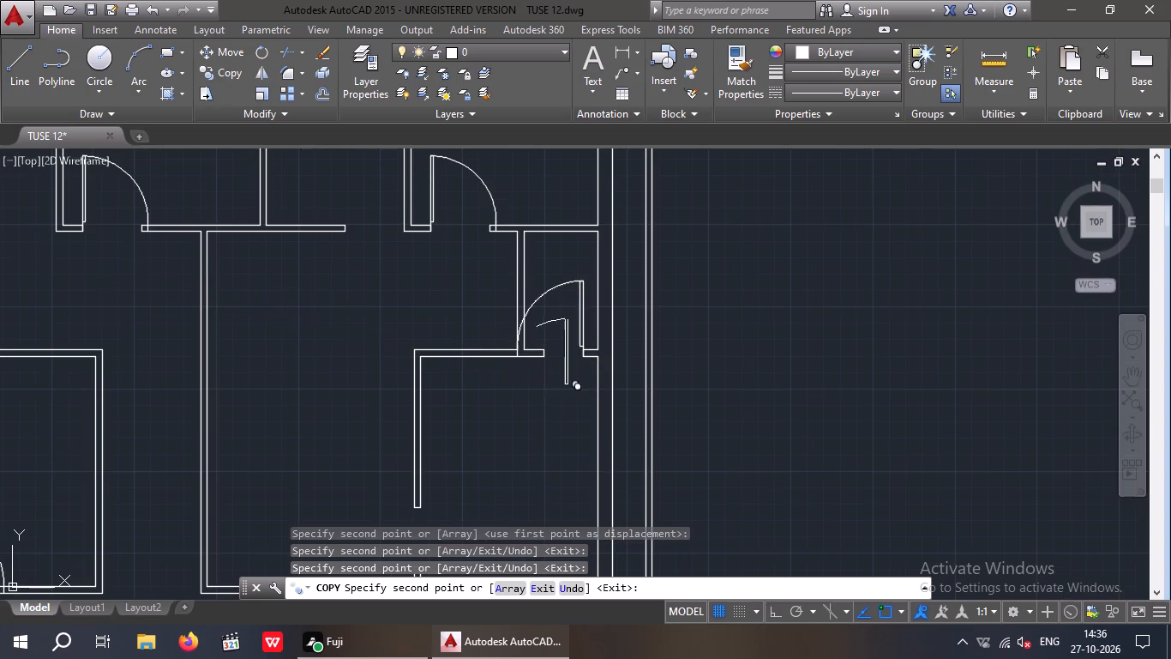
middle_click_drag(572, 390, 634, 371)
scroll(625, 384, "down", 2)
middle_click_drag(620, 453, 616, 463)
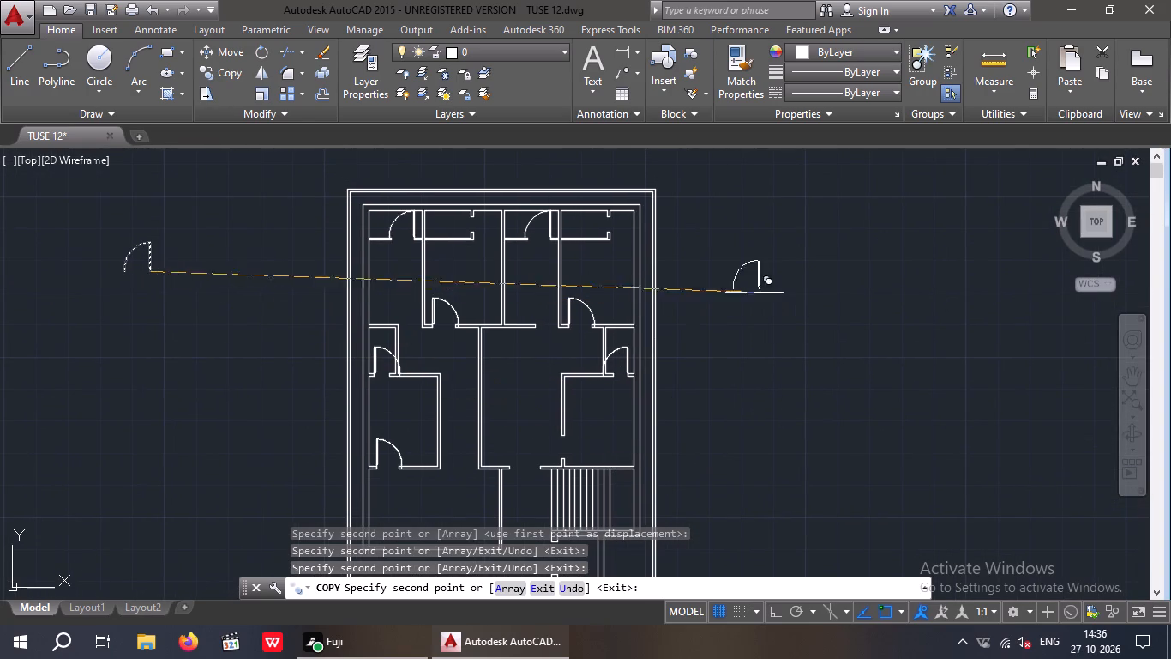
middle_click_drag(565, 336, 570, 299)
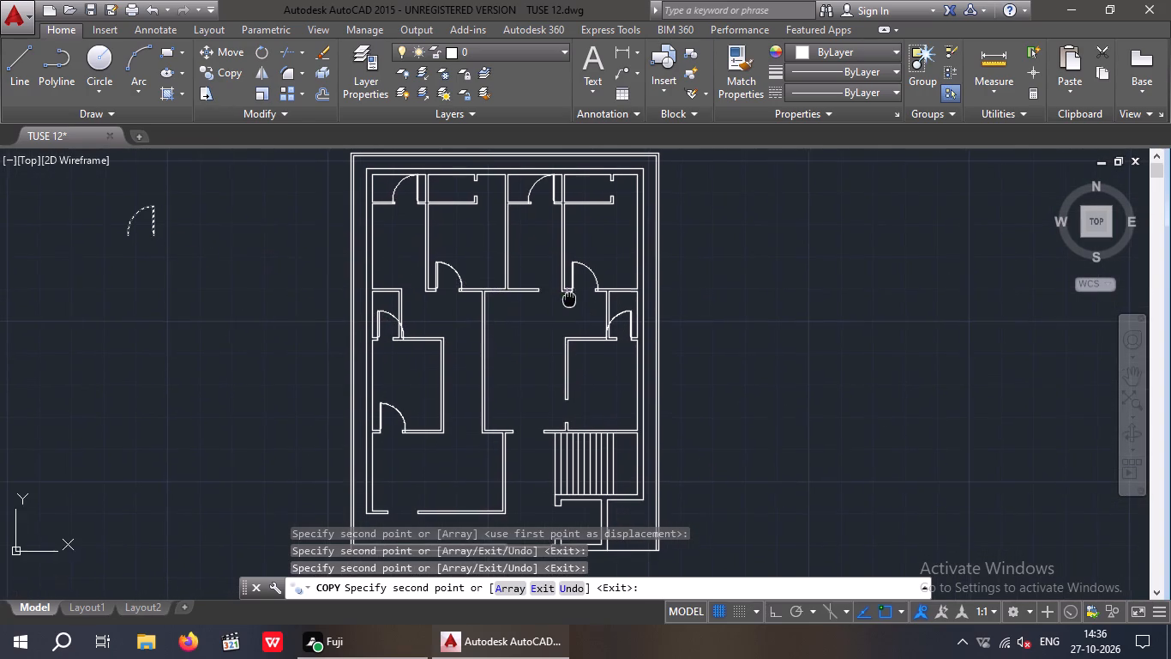
key("Escape")
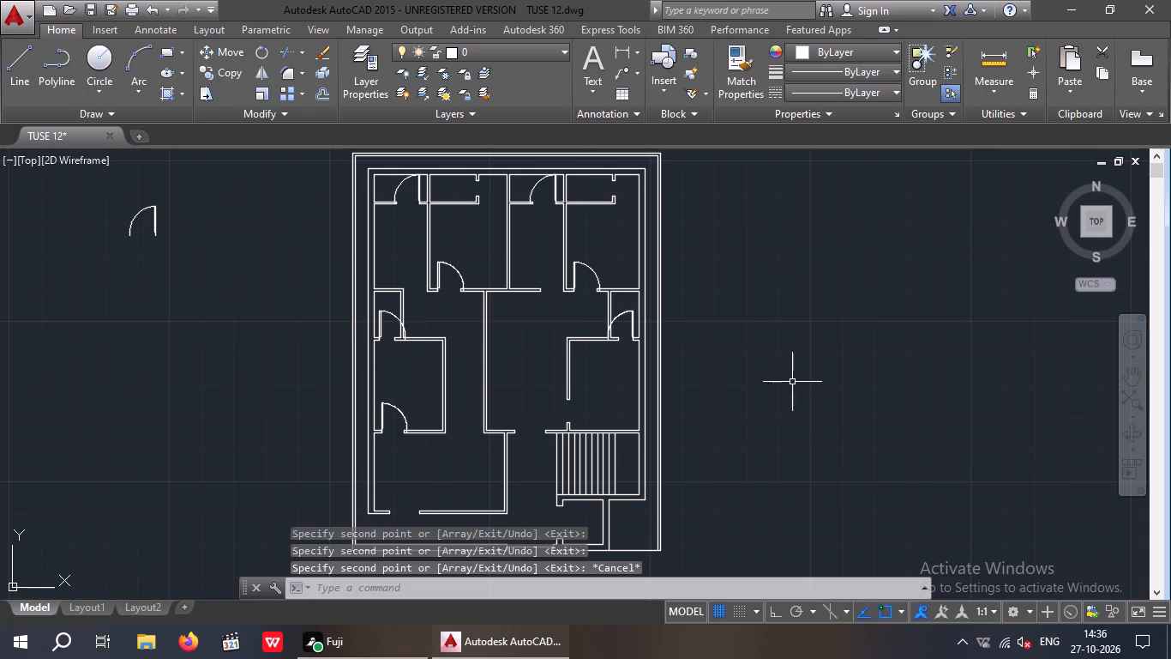
Rotate the source door outside the plan 90º clockwise about its leaf's upper end with Ortho on.
middle_click_drag(807, 345, 790, 293)
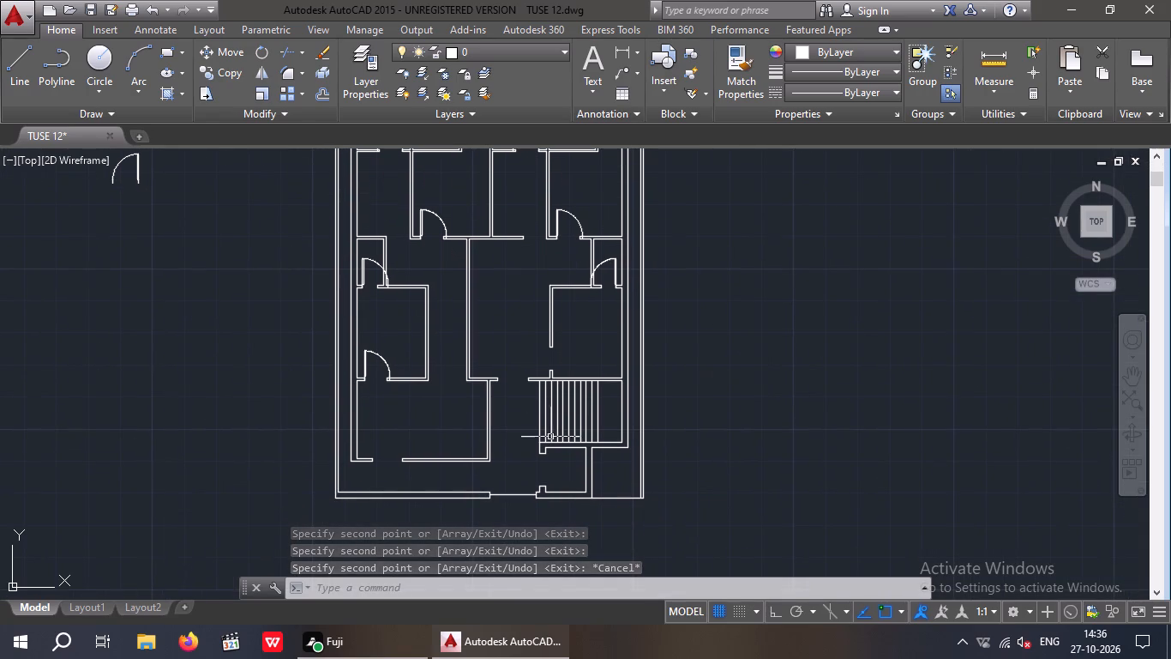
middle_click_drag(413, 336, 434, 437)
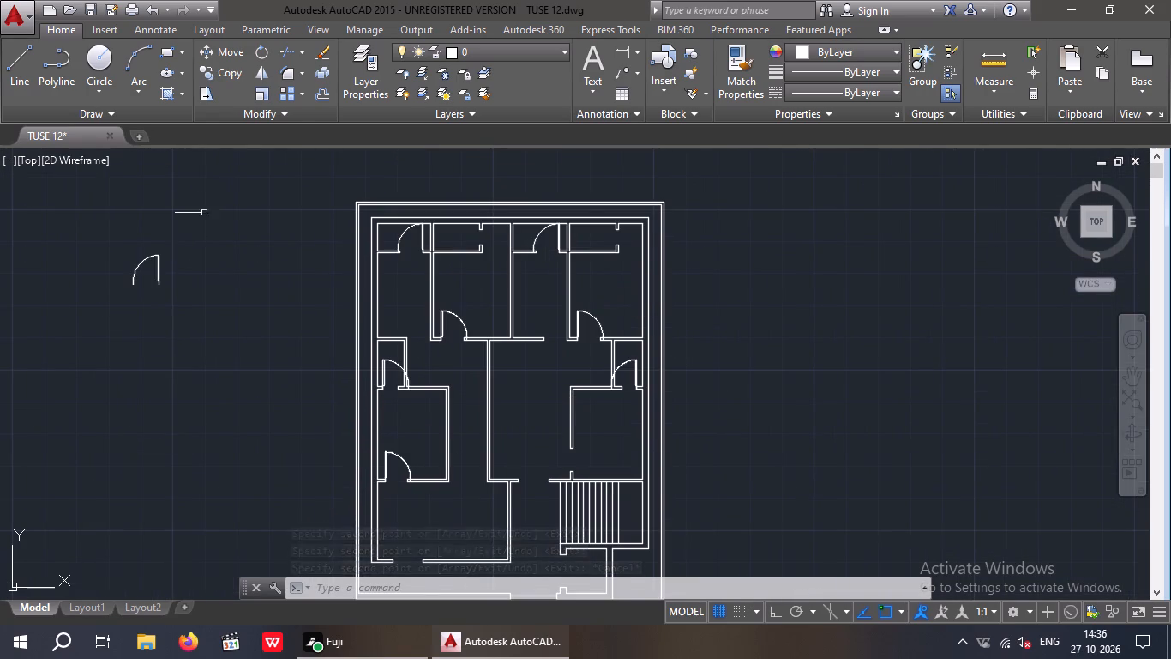
left_click_drag(194, 218, 129, 307)
left_click(99, 320)
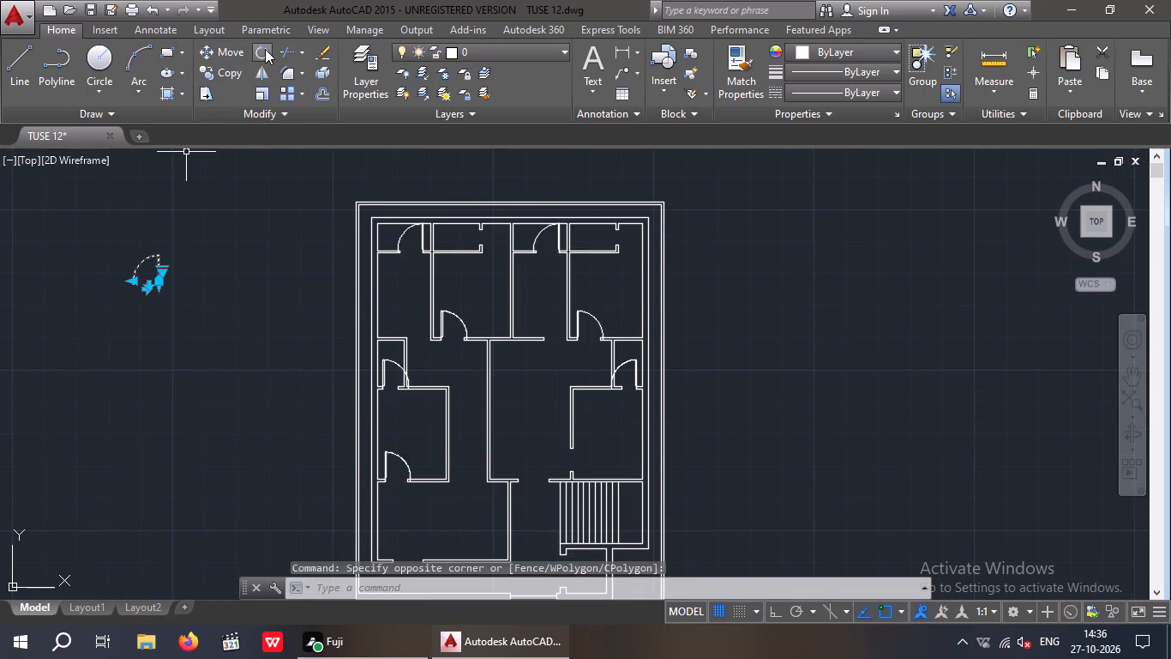
left_click(265, 49)
left_click(773, 613)
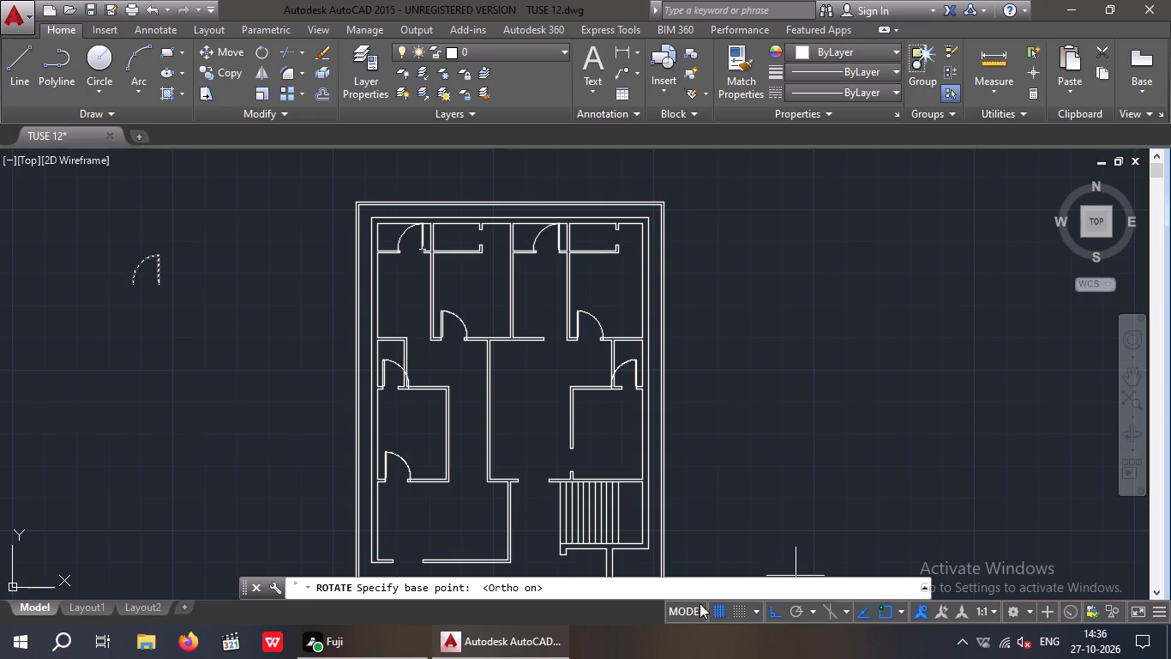
left_click_drag(155, 251, 180, 277)
left_click(211, 400)
key("Escape")
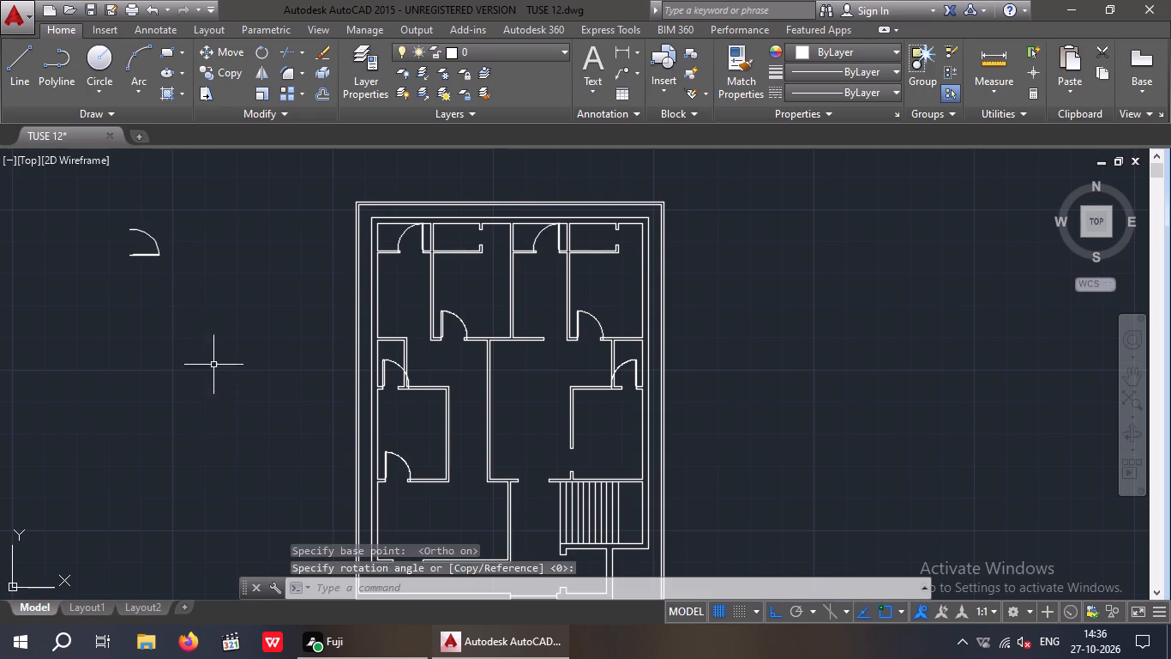
With Ortho off, move the rotated source door by its hinge corner into the side-wall opening of the room above the stairs.
left_click(773, 615)
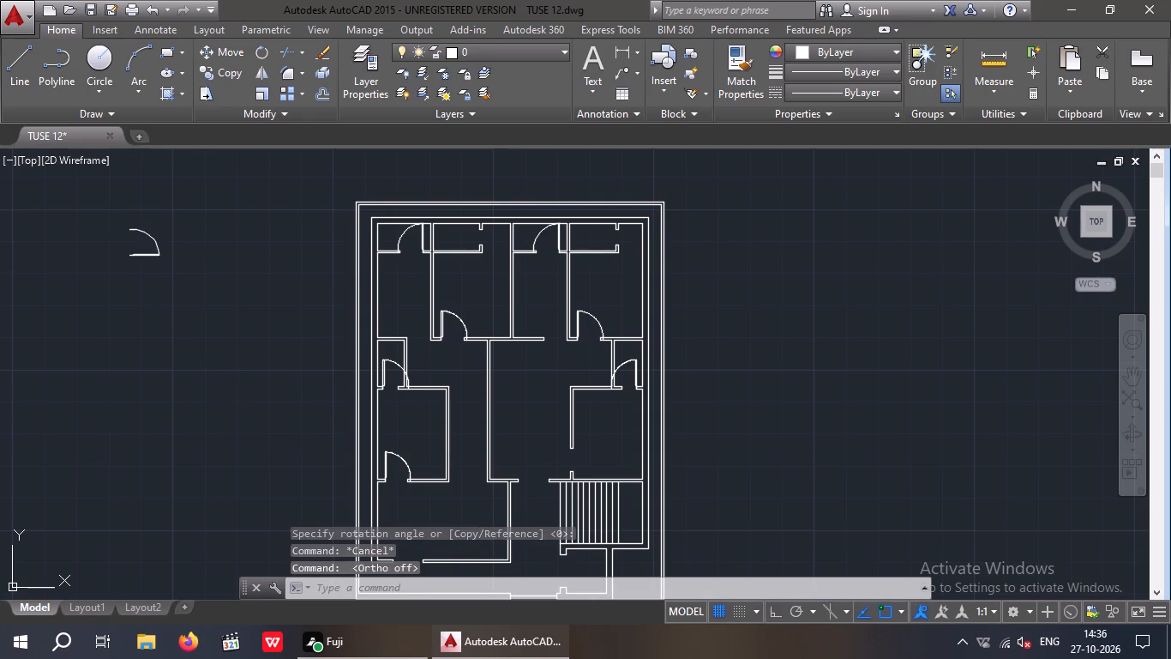
left_click_drag(186, 214, 108, 281)
left_click(101, 289)
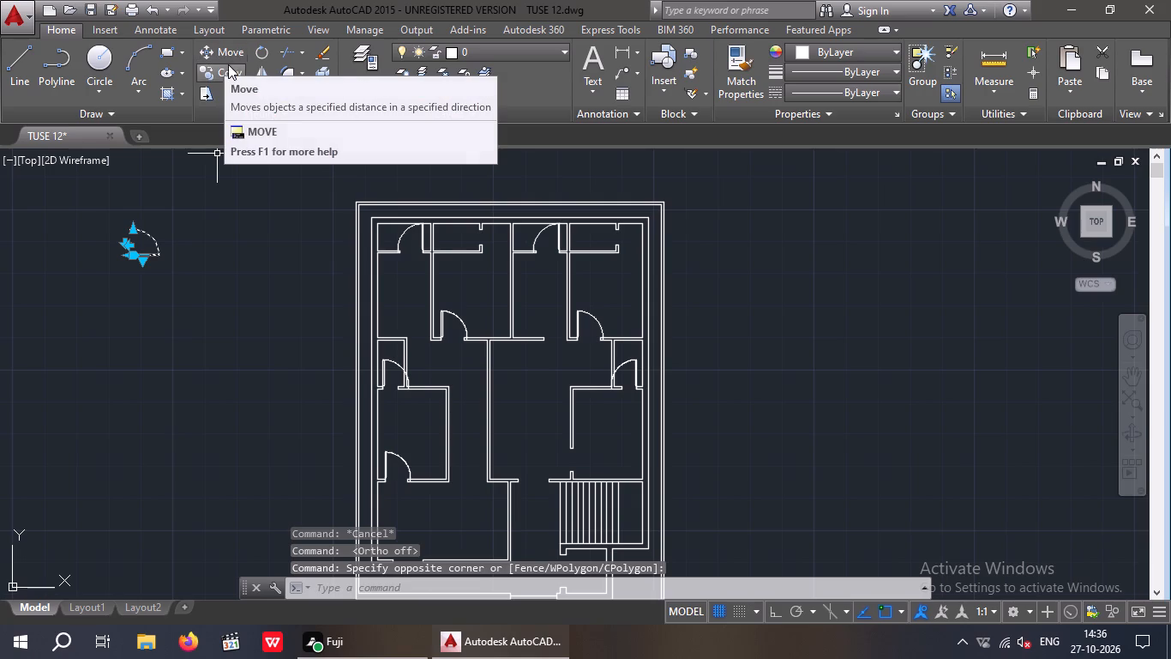
left_click(228, 51)
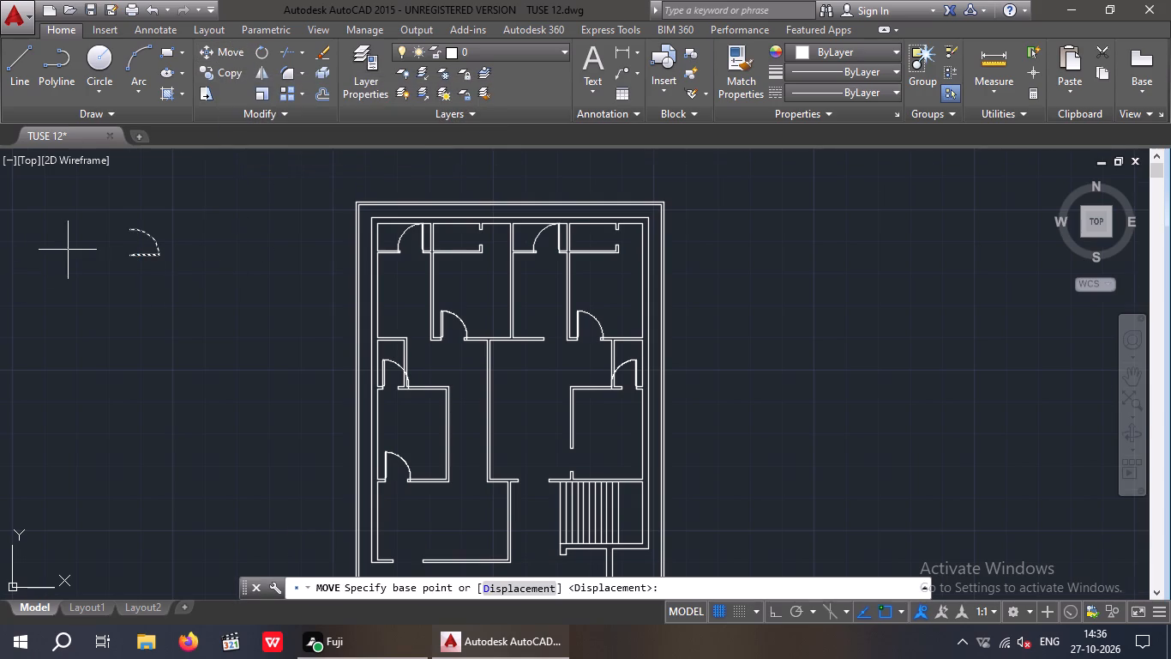
scroll(73, 254, "up", 3)
left_click(285, 245)
scroll(301, 276, "down", 3)
scroll(764, 500, "up", 3)
scroll(626, 438, "up", 3)
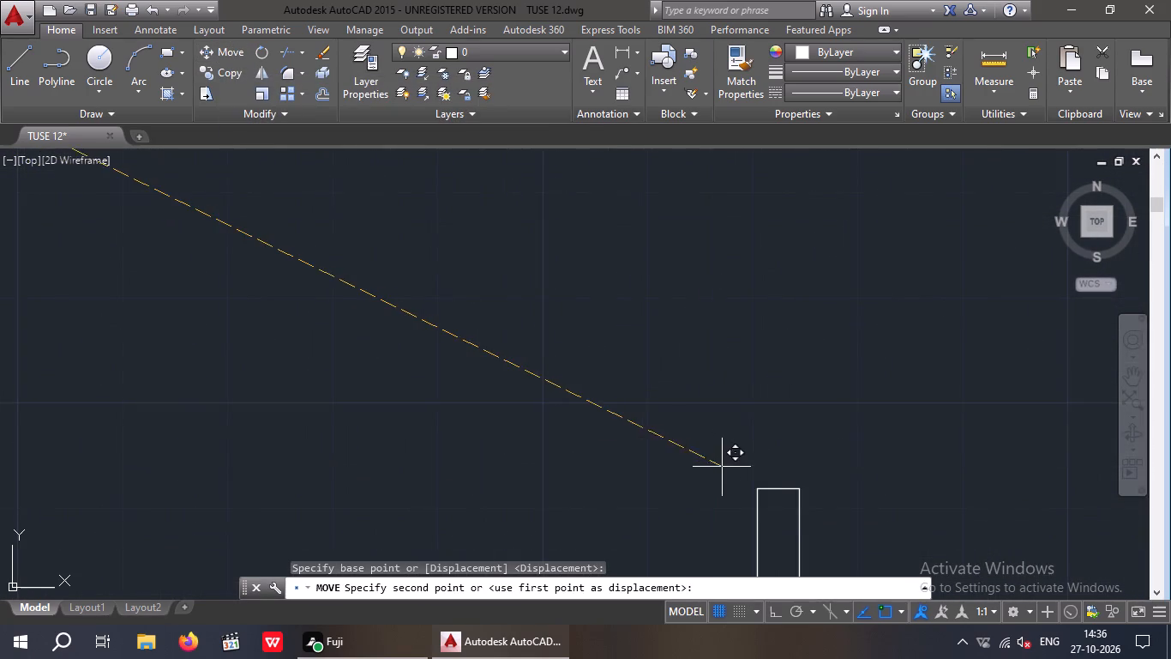
left_click(758, 489)
scroll(724, 458, "down", 3)
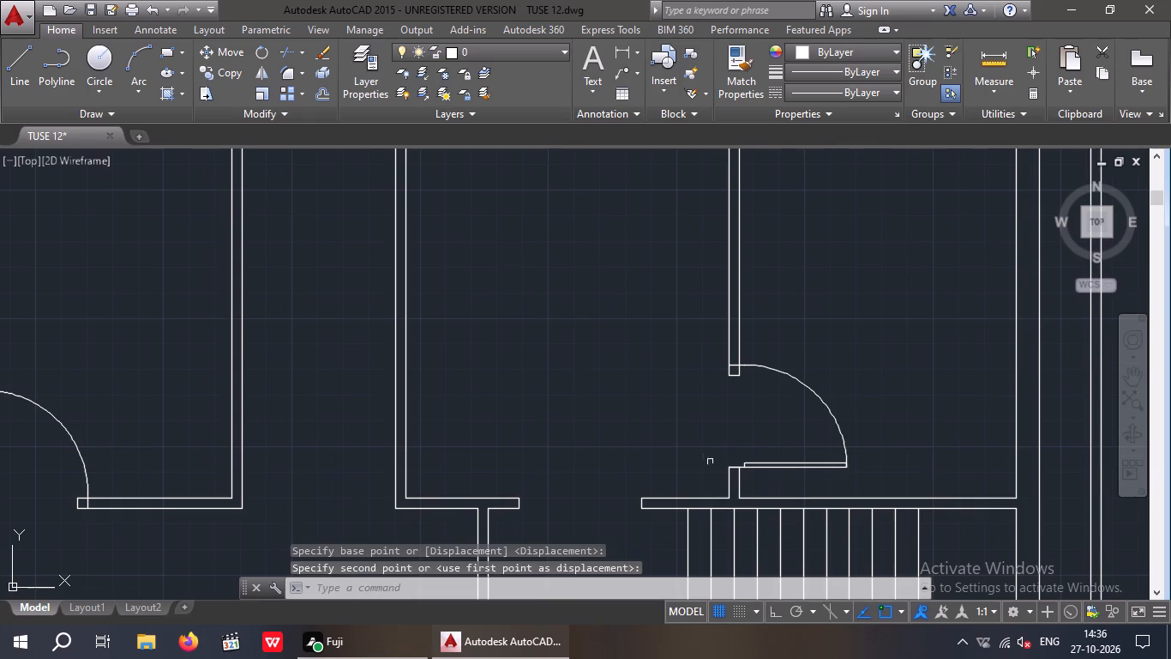
key("Escape")
Stretch the door of the room above the stairs so its width ends at the opening's upper jamb.
left_click_drag(804, 318, 793, 403)
left_click(782, 415)
scroll(759, 364, "up", 3)
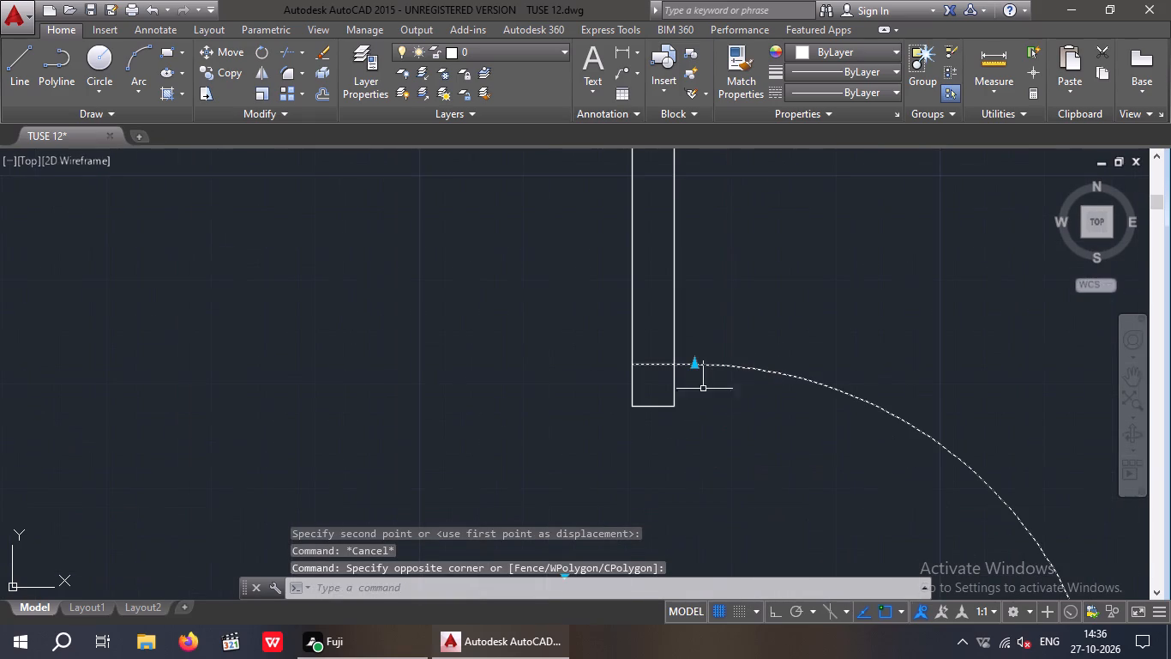
left_click(693, 364)
left_click(684, 401)
key("Escape")
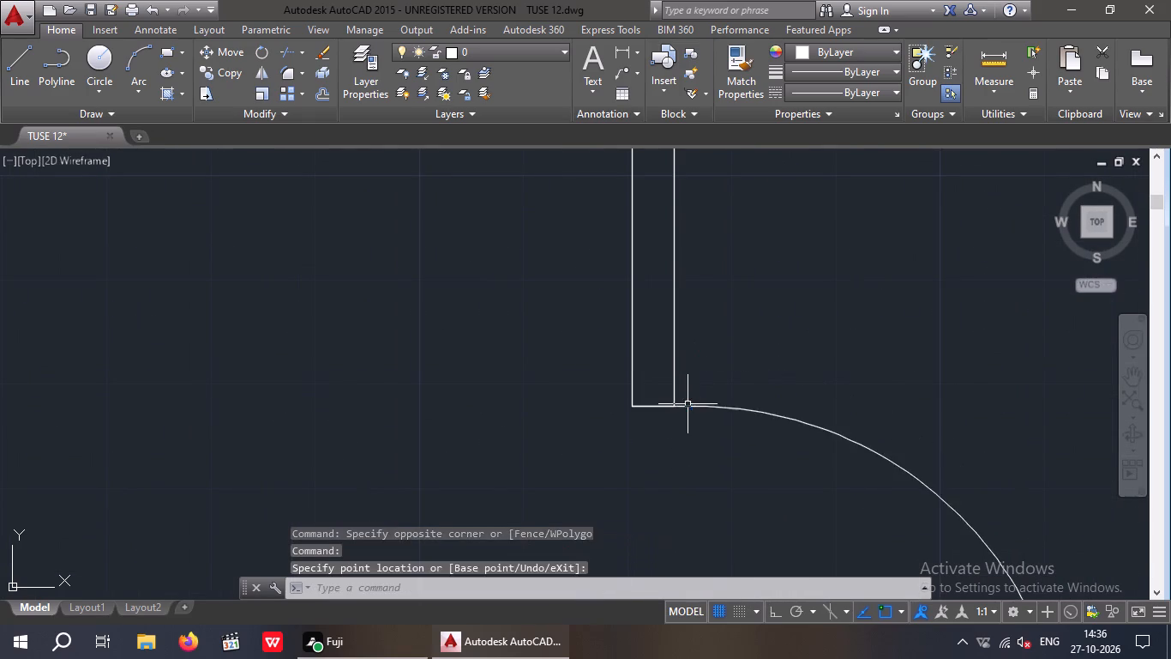
Shorten the width of the small right-side room's door to reach the opposite jamb of its opening.
scroll(695, 390, "down", 5)
middle_click_drag(720, 431, 612, 469)
scroll(655, 298, "up", 3)
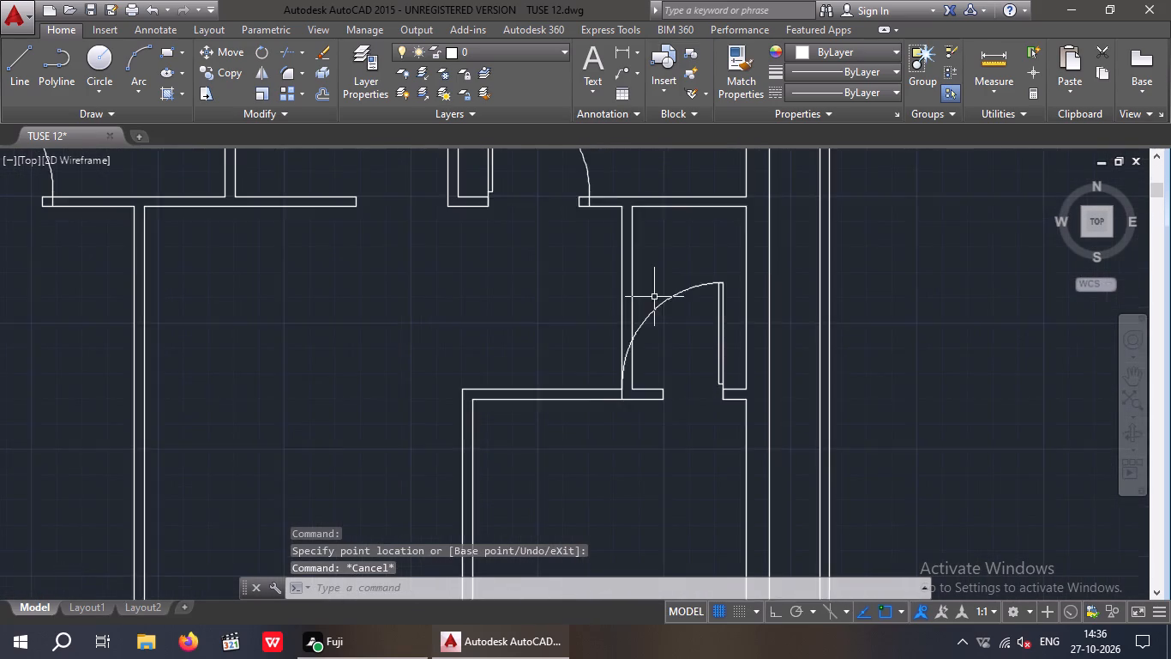
left_click_drag(683, 361, 664, 347)
left_click(628, 289)
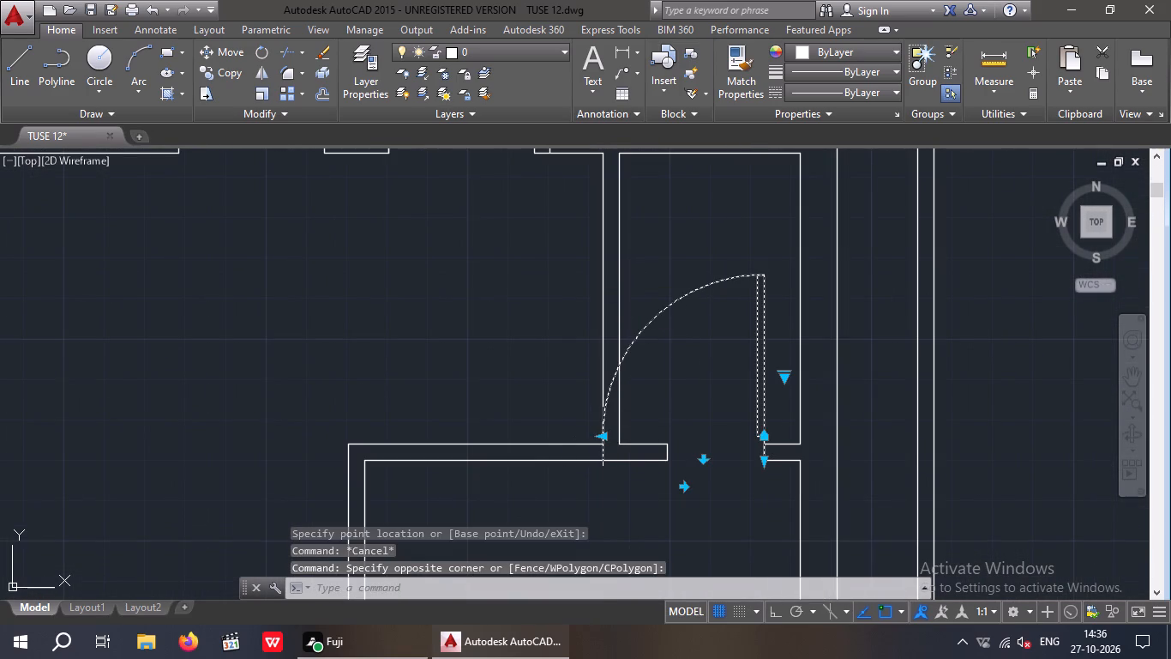
left_click_drag(600, 438, 608, 439)
left_click(671, 438)
key("Escape")
Fit the fourth upper bedroom's door width to the opposite jamb of its bottom-wall opening.
scroll(620, 480, "down", 2)
middle_click_drag(621, 480, 619, 488)
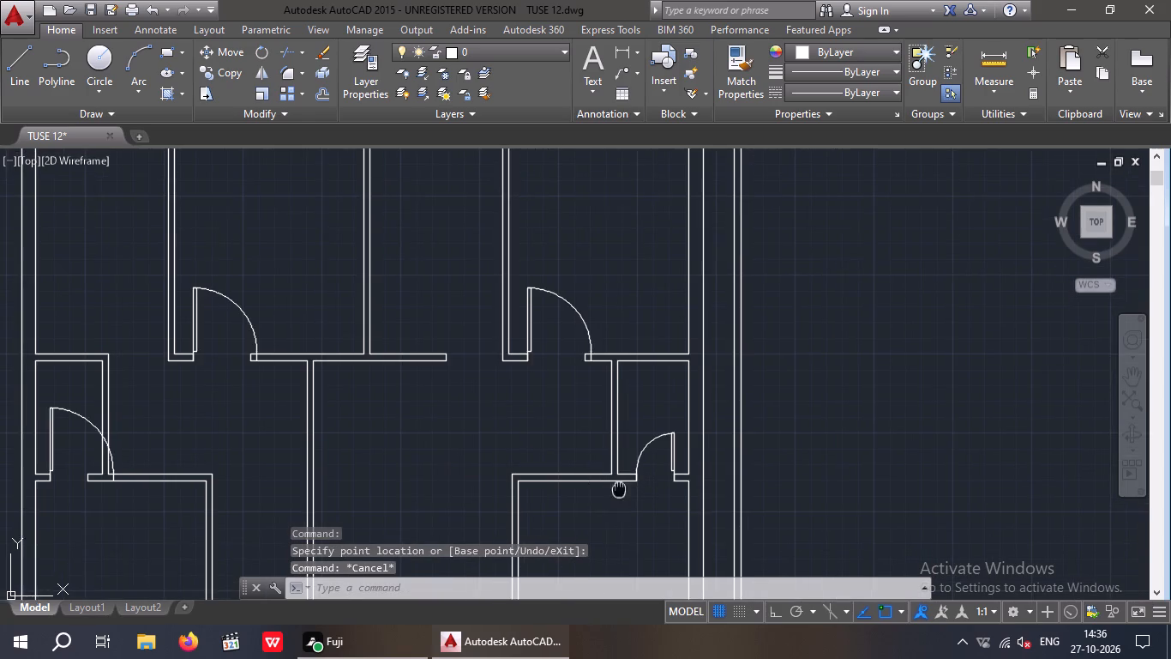
scroll(580, 317, "up", 3)
left_click_drag(621, 311, 571, 386)
left_click(571, 386)
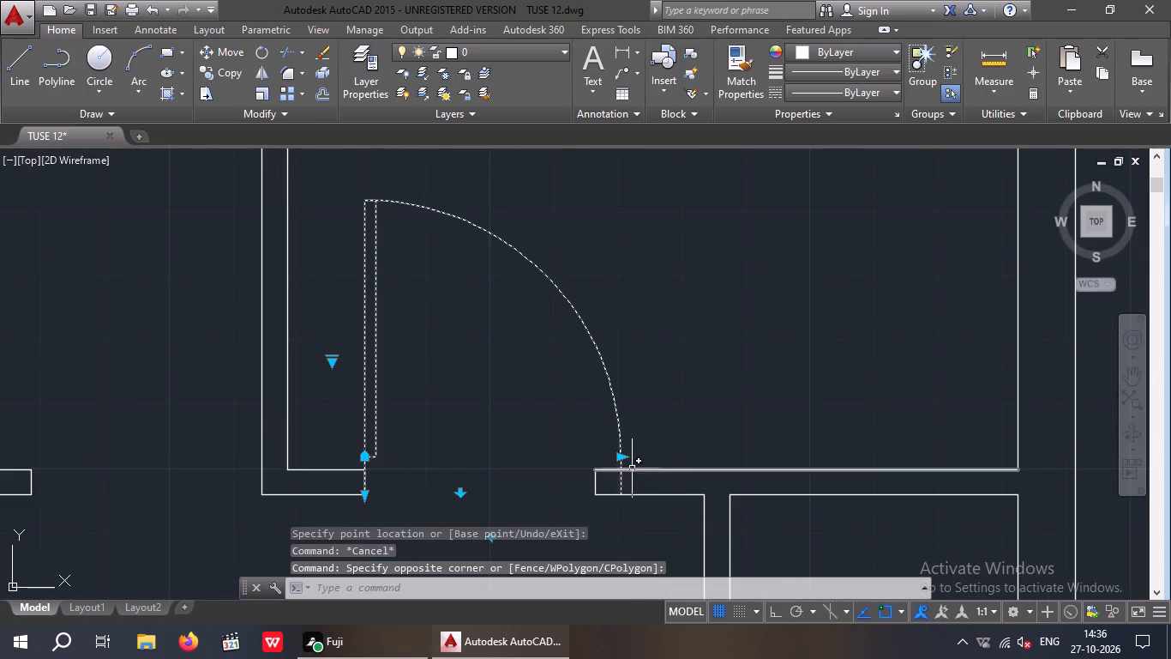
left_click(621, 457)
left_click(601, 469)
key("Escape")
Fit the door of the third small room along the top wall to the opposite jamb of its opening.
scroll(621, 381, "down", 4)
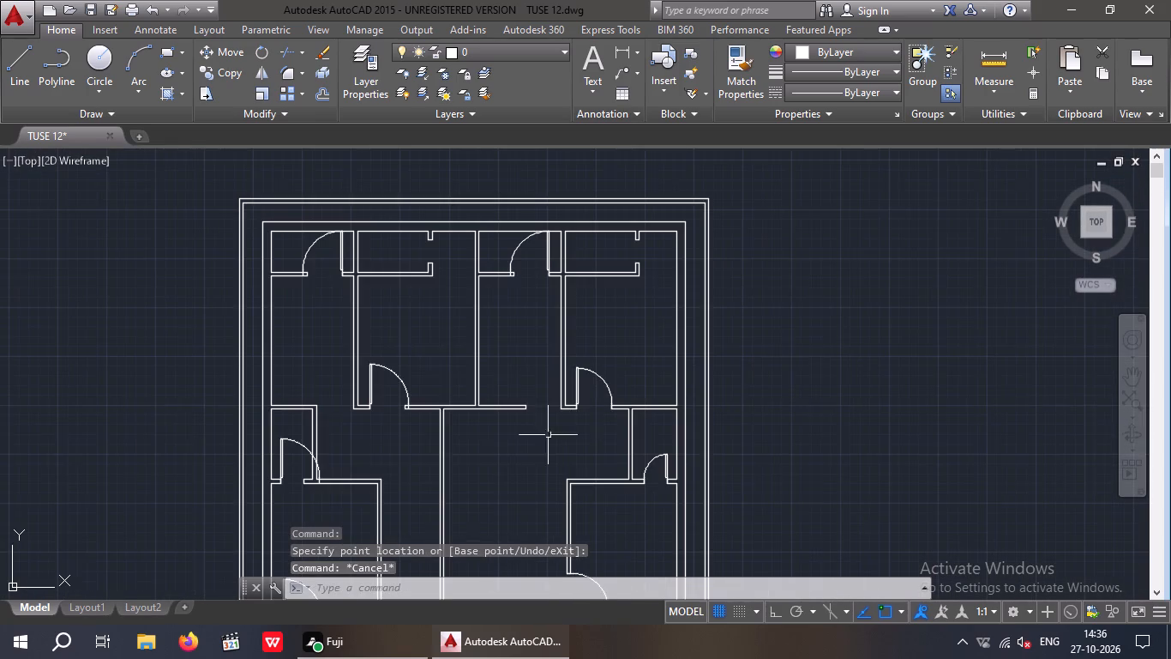
scroll(509, 250, "up", 4)
left_click_drag(537, 280, 500, 294)
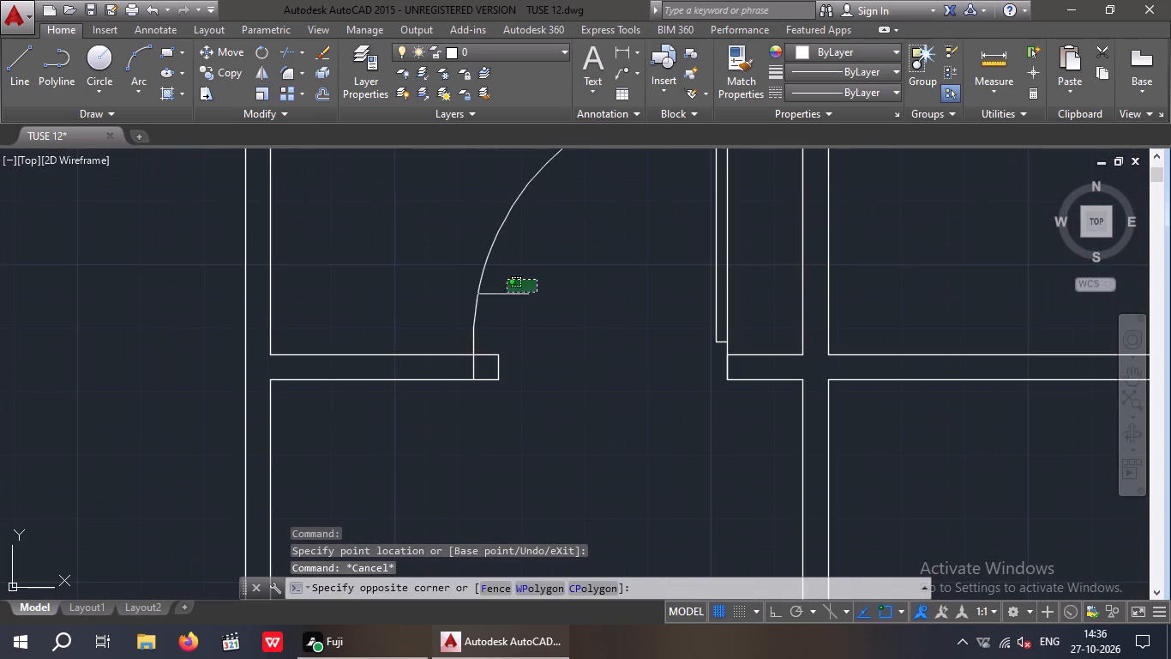
left_click_drag(500, 294, 471, 295)
left_click(442, 281)
left_click(471, 346)
left_click(500, 350)
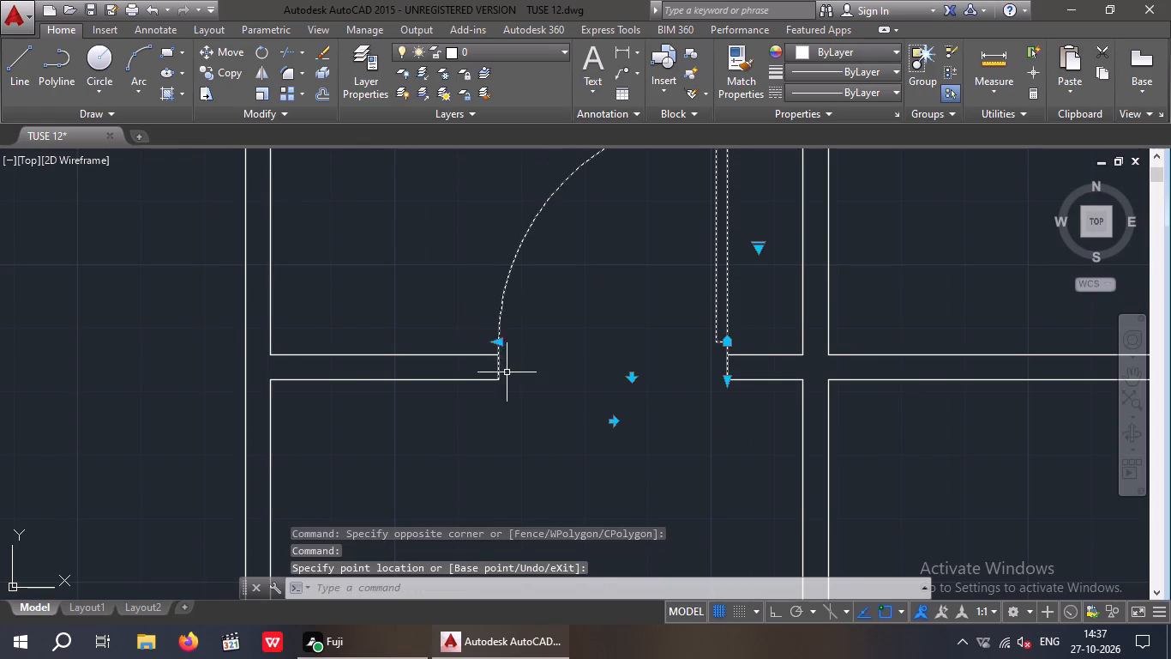
Fit the door of the first small room along the top wall to the opposite jamb of its opening.
scroll(507, 376, "down", 3)
middle_click_drag(197, 360, 317, 387)
scroll(303, 390, "up", 3)
left_click_drag(312, 354, 226, 364)
left_click(193, 360)
left_click_drag(241, 430, 255, 432)
left_click(281, 434)
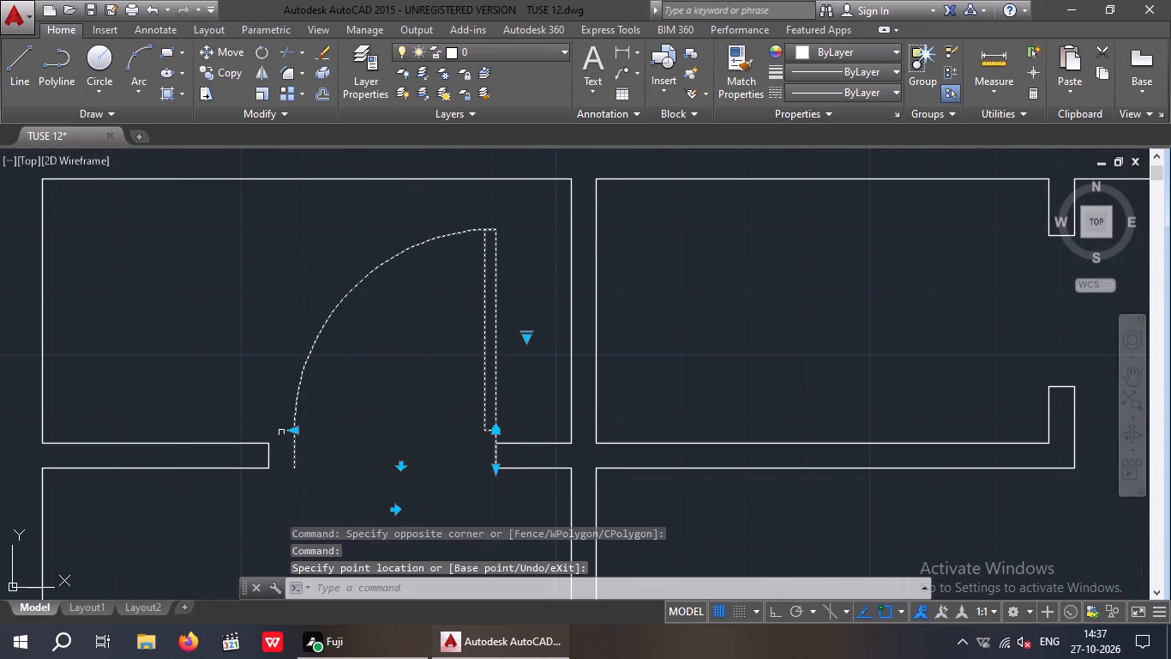
left_click(293, 428)
left_click(262, 437)
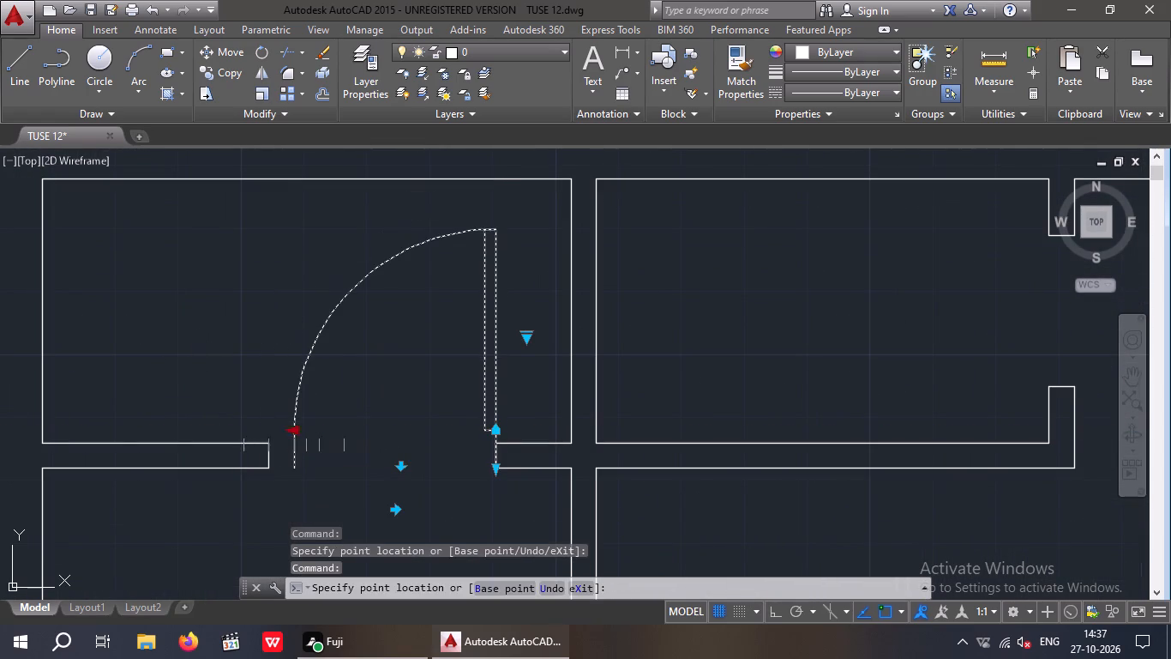
Shorten the second upper bedroom's door width to reach the opposite jamb of its bottom-wall opening.
scroll(307, 392, "down", 3)
middle_click_drag(304, 412, 343, 365)
scroll(374, 357, "down", 2)
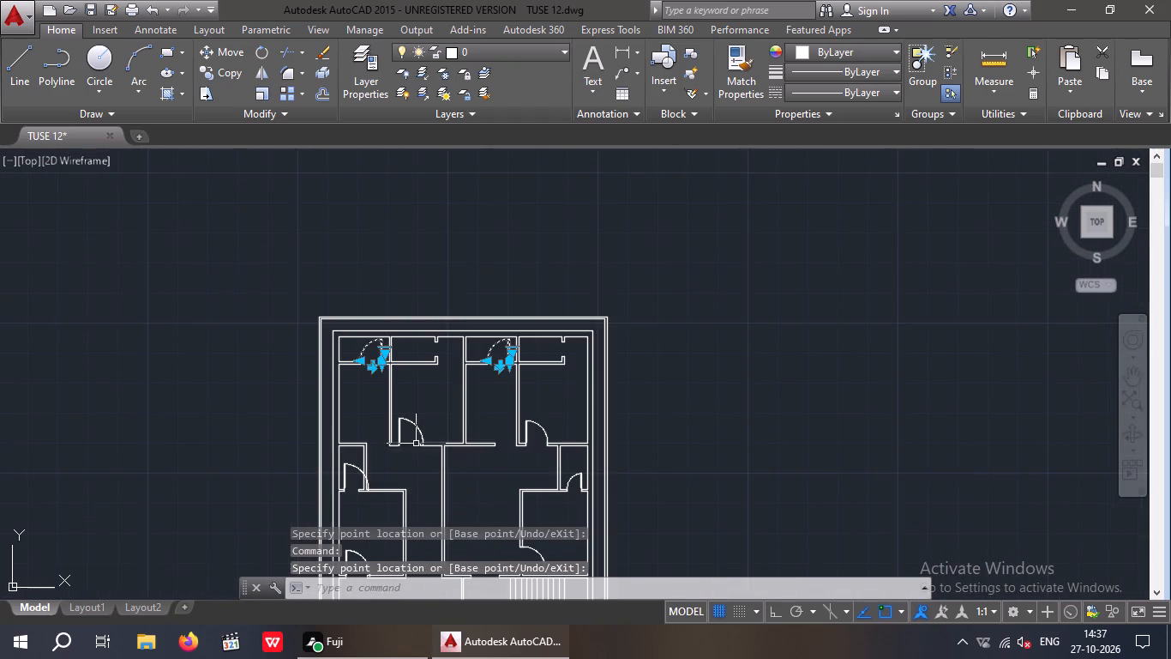
scroll(411, 427, "up", 4)
left_click_drag(477, 421, 386, 485)
left_click(384, 486)
middle_click_drag(387, 478, 395, 329)
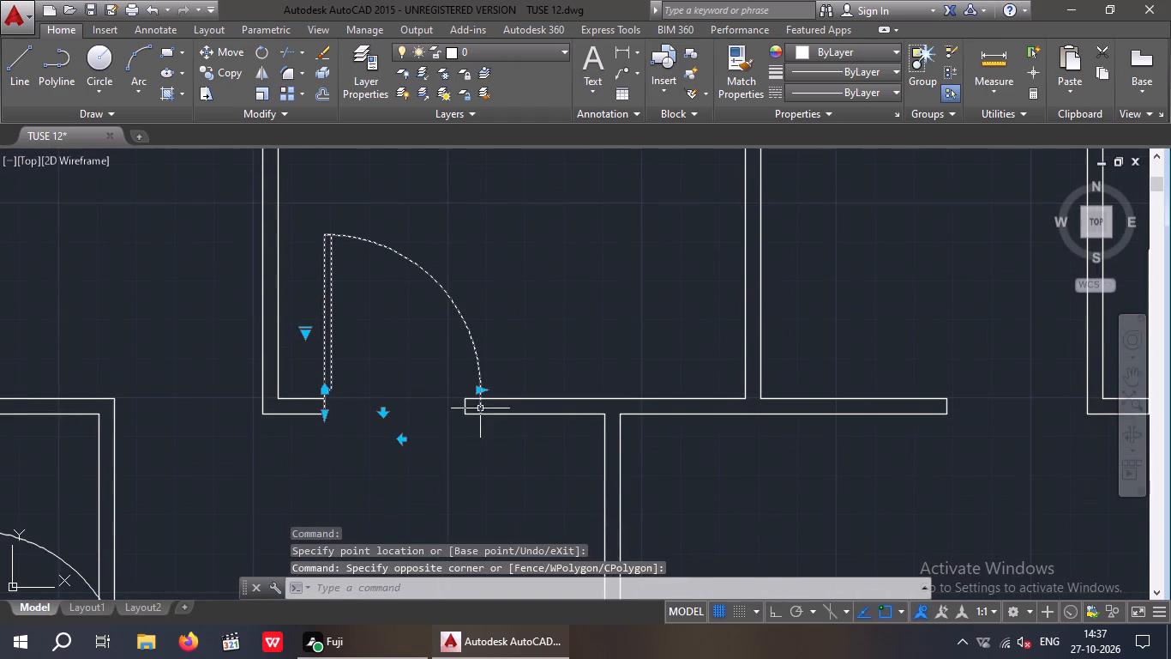
scroll(487, 400, "up", 2)
left_click_drag(466, 376, 459, 384)
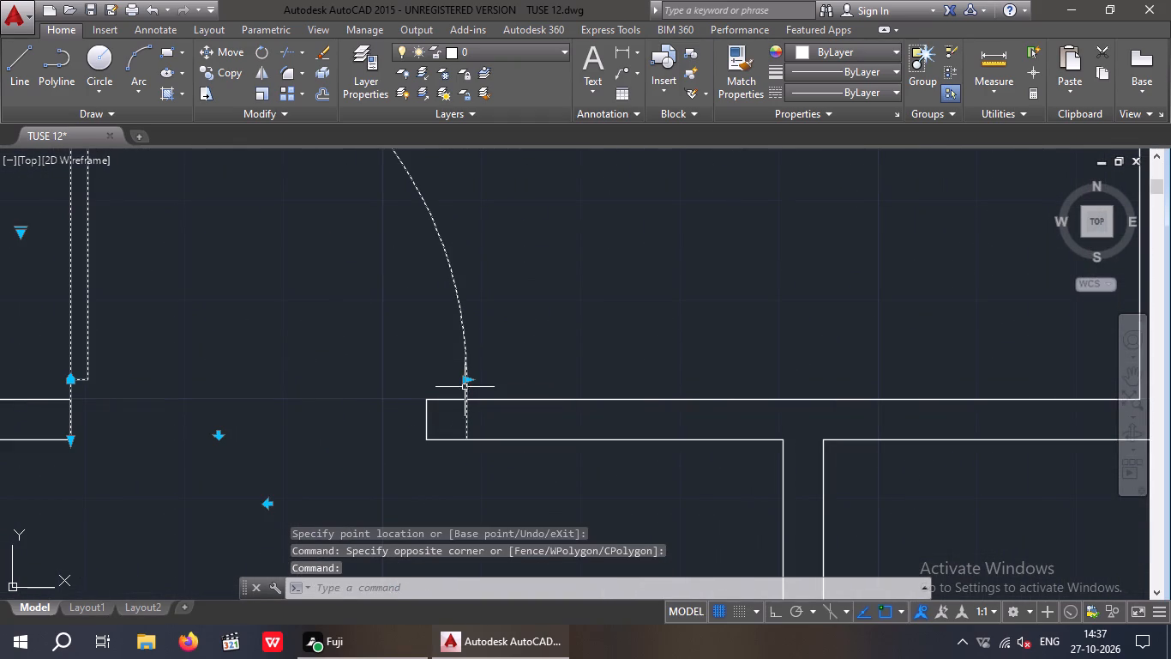
left_click(466, 383)
left_click(431, 390)
scroll(443, 385, "down", 3)
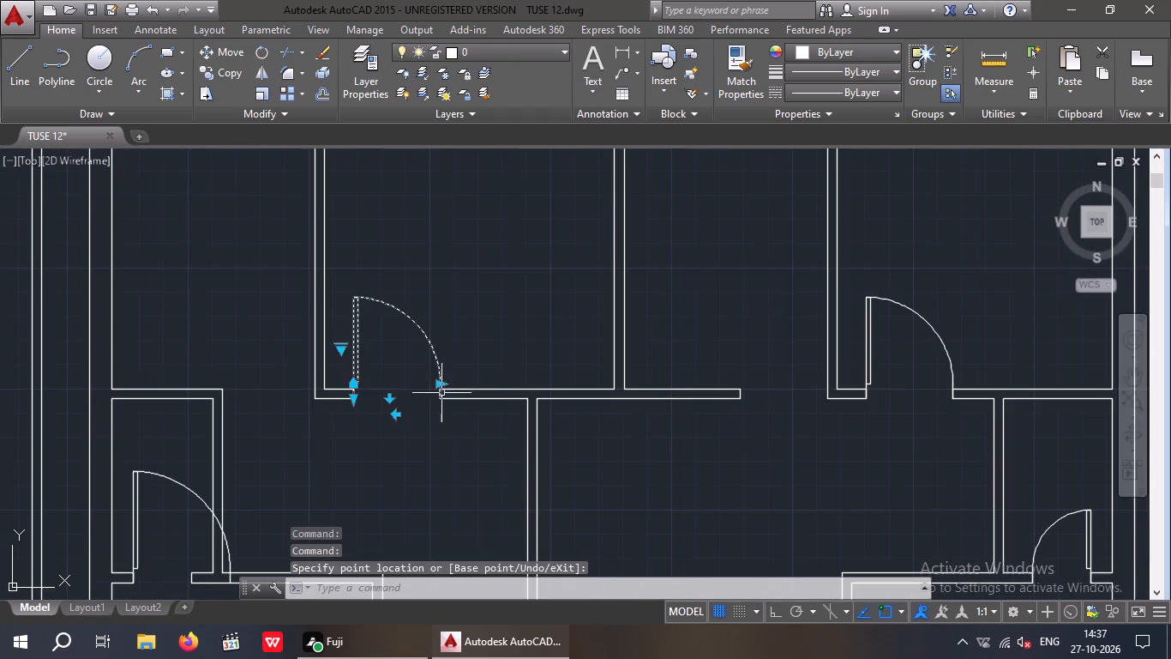
key("Escape")
Shorten the small left-side room's door width to reach the opposite jamb of its opening.
scroll(406, 426, "down", 1)
middle_click_drag(406, 426, 439, 317)
scroll(293, 368, "up", 3)
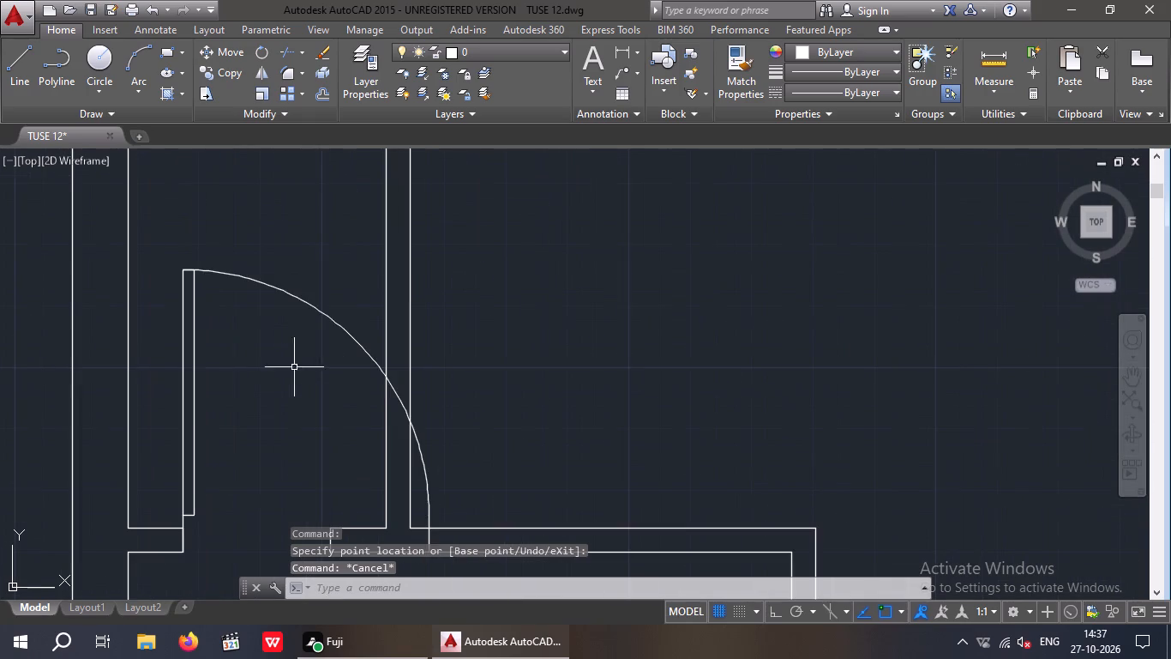
left_click_drag(327, 289, 297, 348)
left_click(297, 349)
middle_click_drag(499, 467, 543, 332)
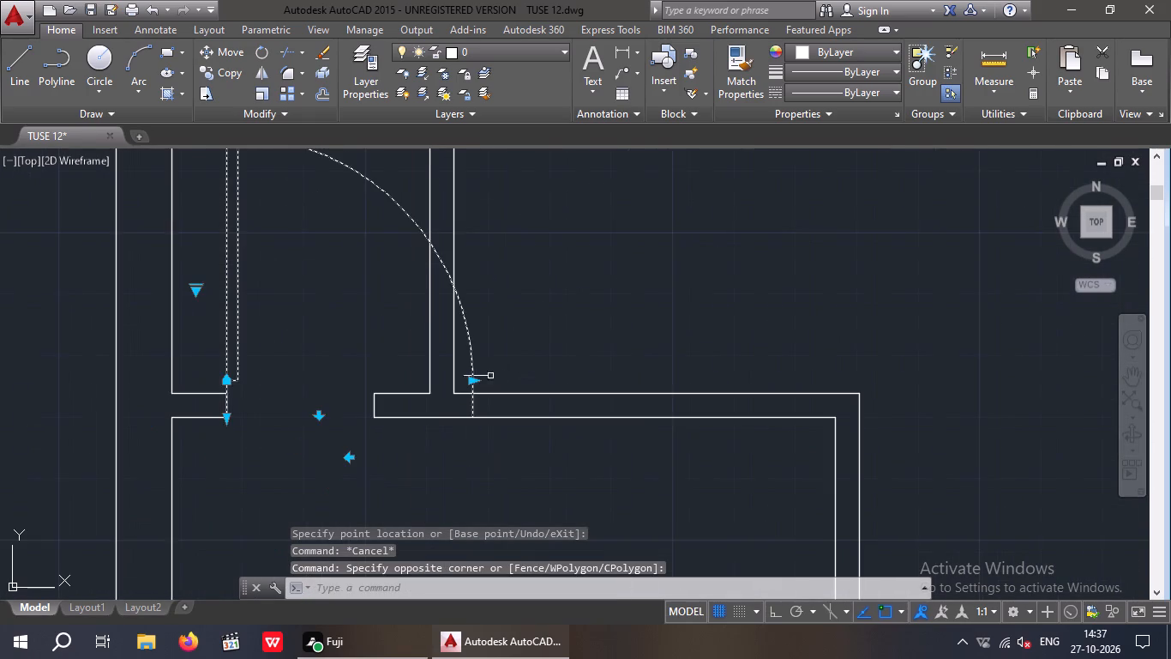
scroll(477, 373, "up", 2)
left_click(459, 393)
left_click(213, 402)
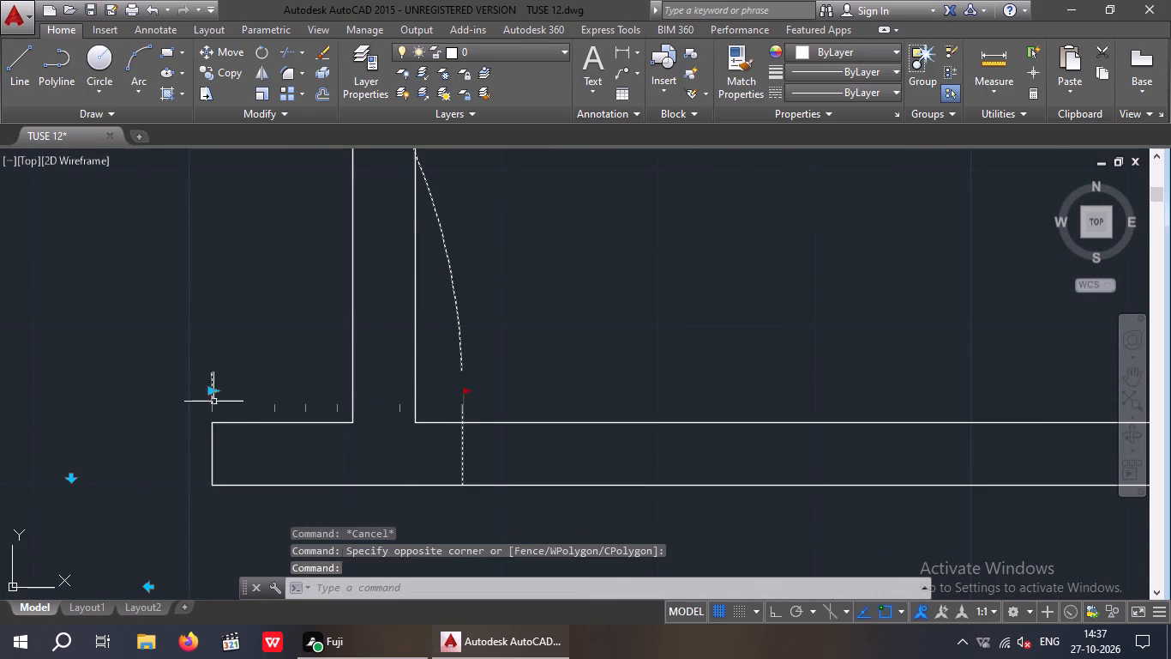
key("Escape")
Fit the door width of the left room below that small room to the opposite jamb of its bottom-wall opening.
scroll(338, 349, "down", 4)
scroll(436, 381, "down", 2)
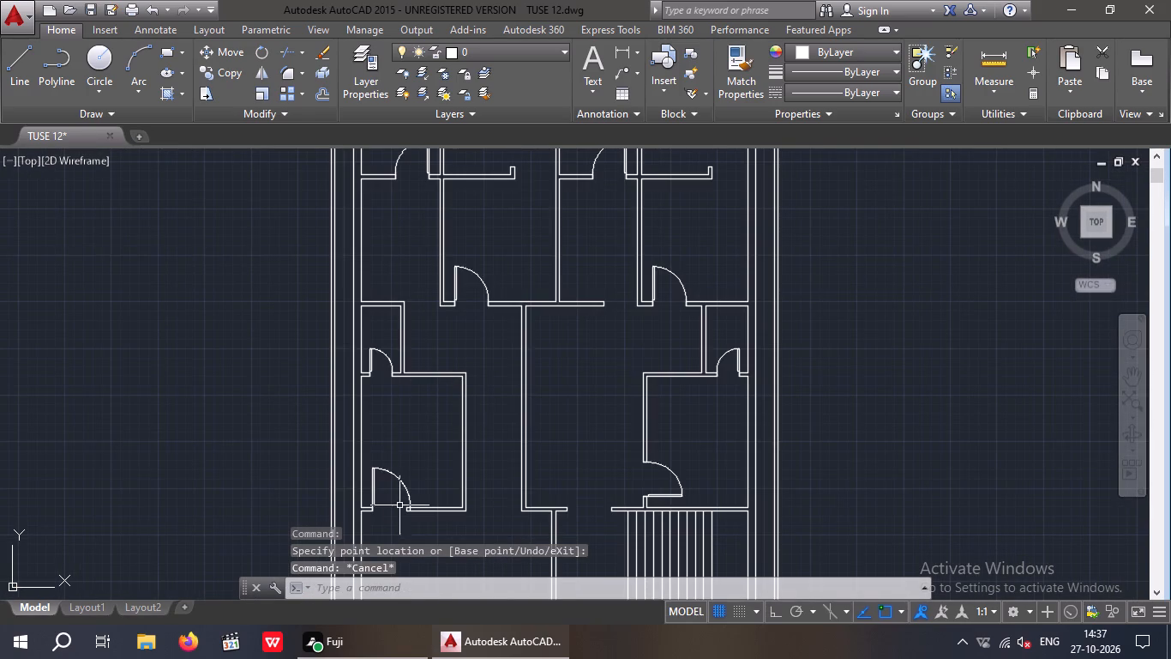
middle_click_drag(405, 481, 427, 388)
scroll(422, 387, "up", 3)
left_click_drag(464, 382, 389, 456)
left_click(390, 451)
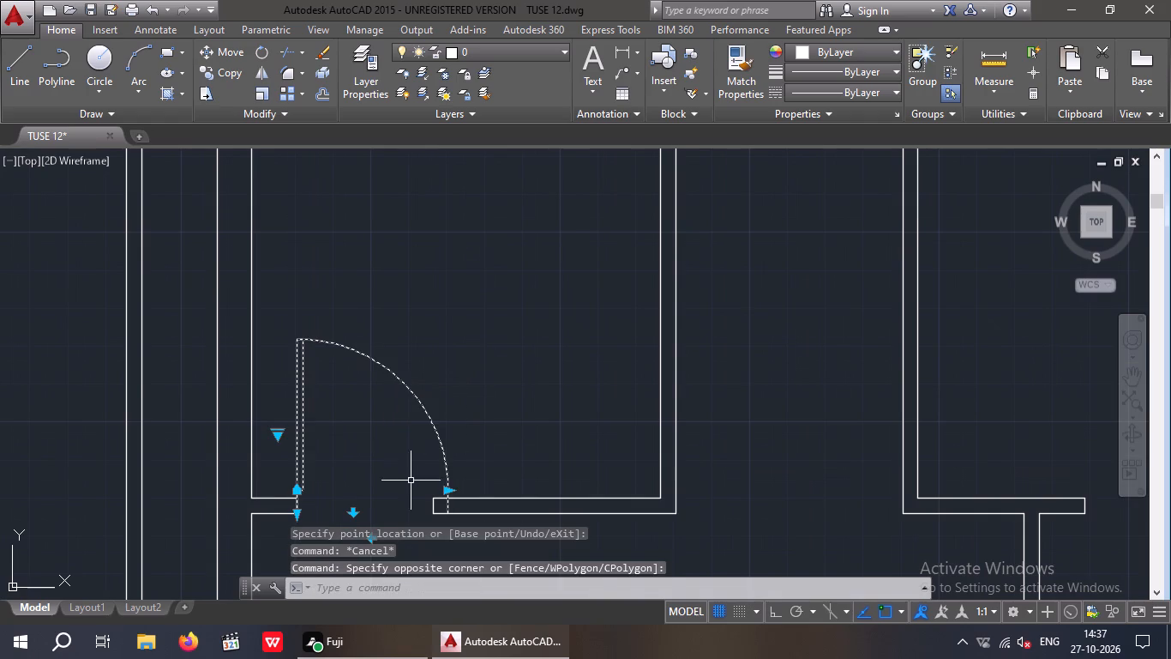
middle_click_drag(441, 487, 440, 366)
scroll(453, 378, "up", 4)
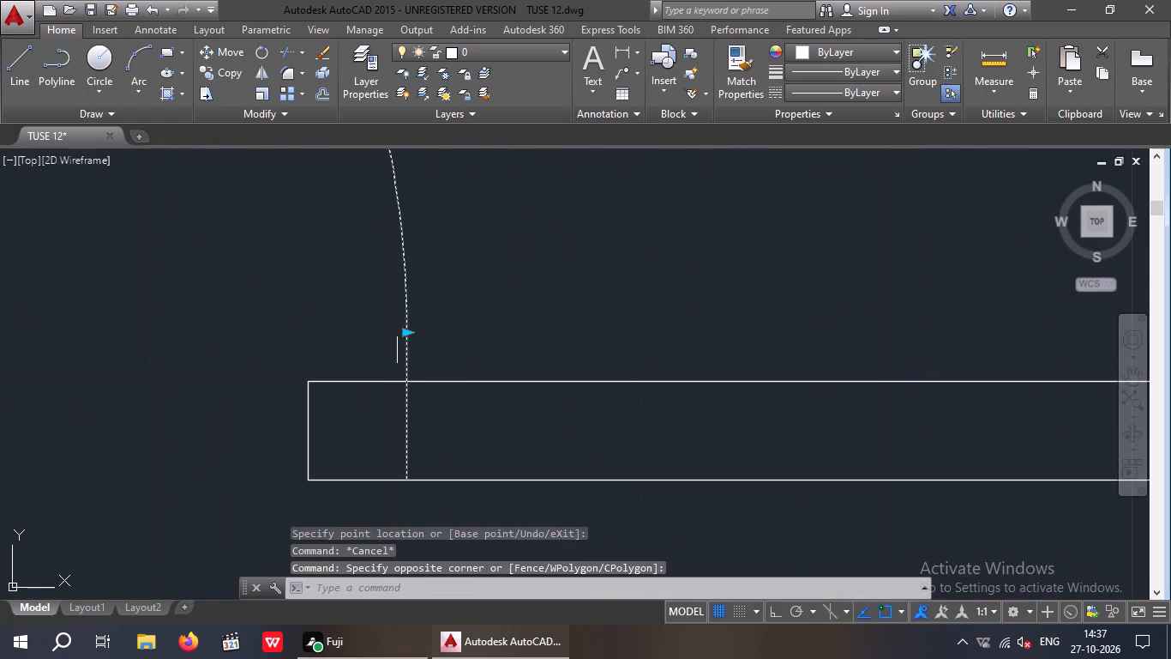
left_click(405, 333)
left_click(313, 373)
key("Escape")
scroll(352, 341, "down", 5)
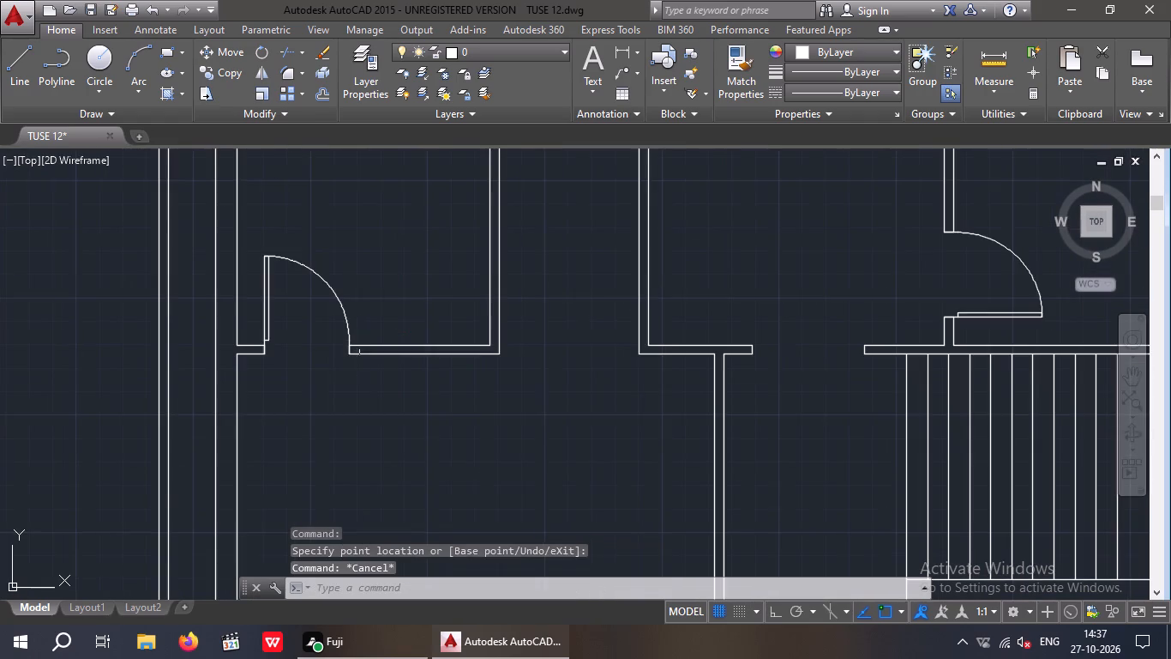
key("Escape")
Copy the small right-side room's door from its lower hinge corner to the stair-side jamb of the opening above the stair hall.
scroll(391, 372, "down", 2)
middle_click_drag(393, 444, 384, 491)
scroll(430, 435, "down", 1)
middle_click_drag(425, 444, 418, 446)
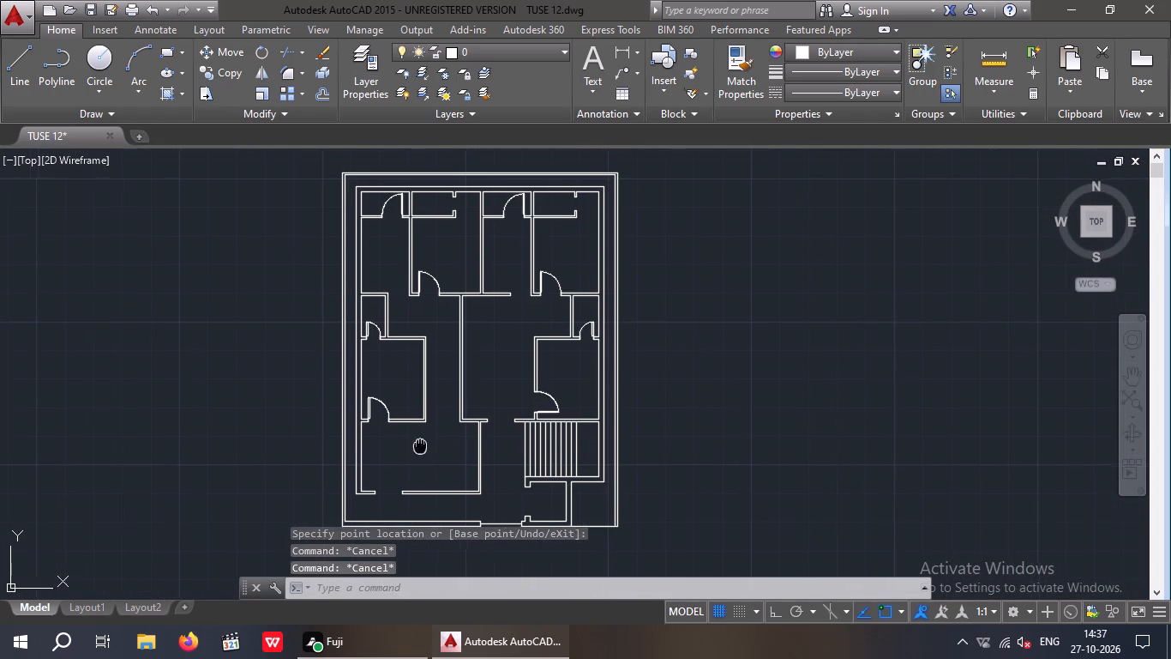
middle_click_drag(418, 446, 417, 447)
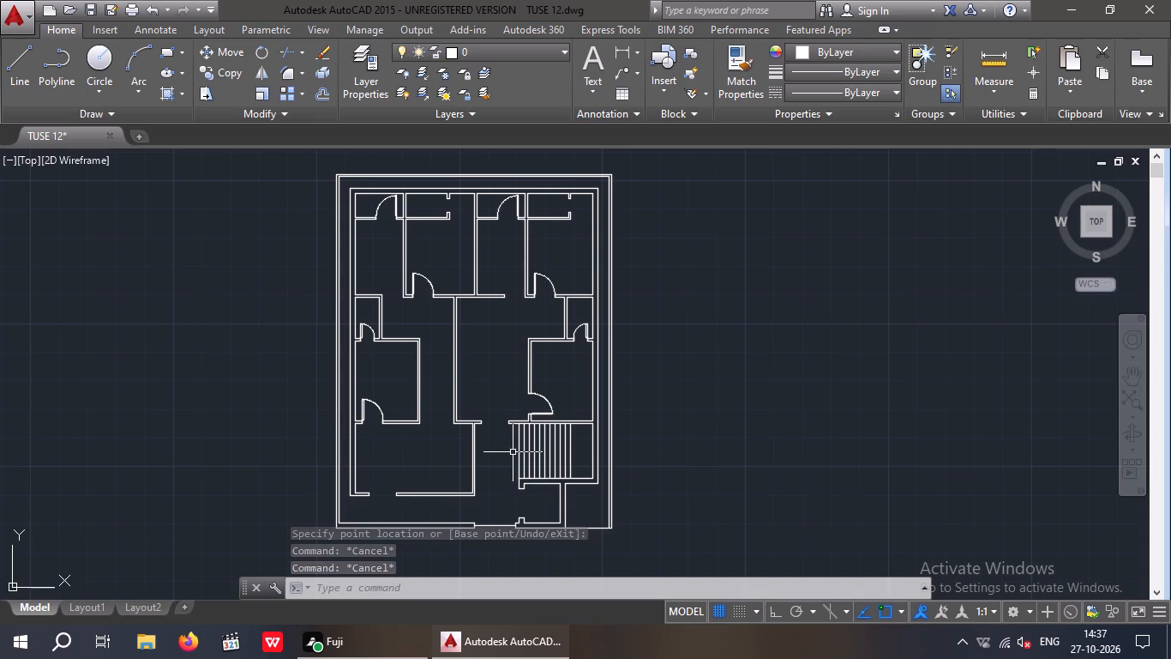
middle_click_drag(476, 469, 457, 482)
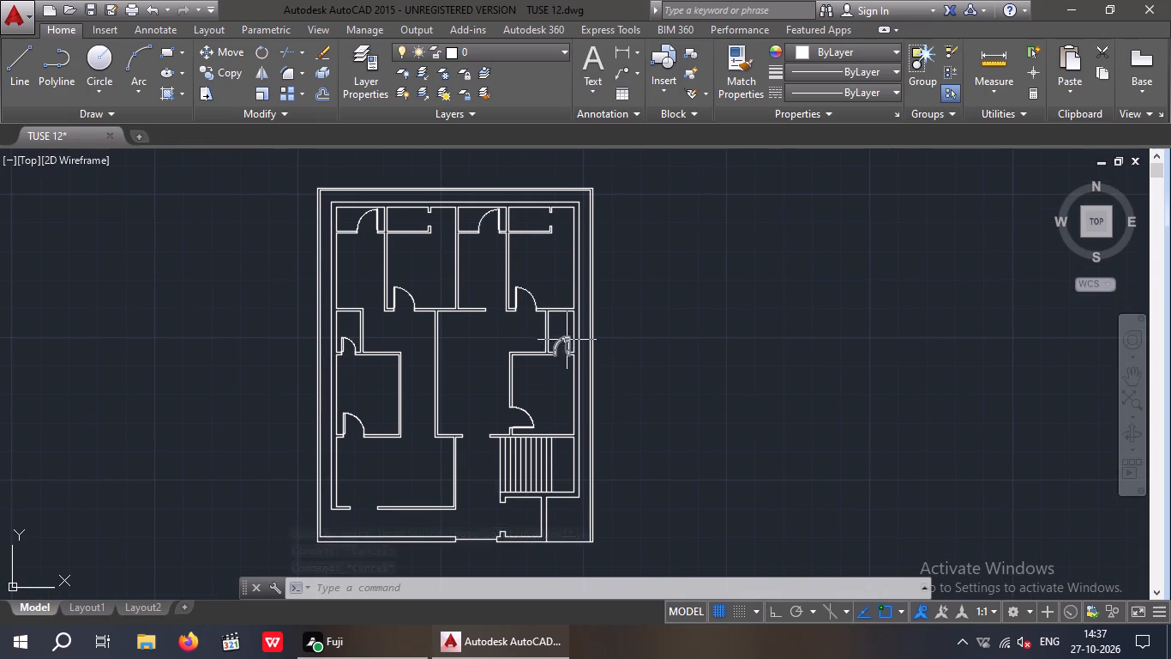
scroll(565, 335, "up", 3)
left_click_drag(554, 382, 540, 367)
left_click(519, 329)
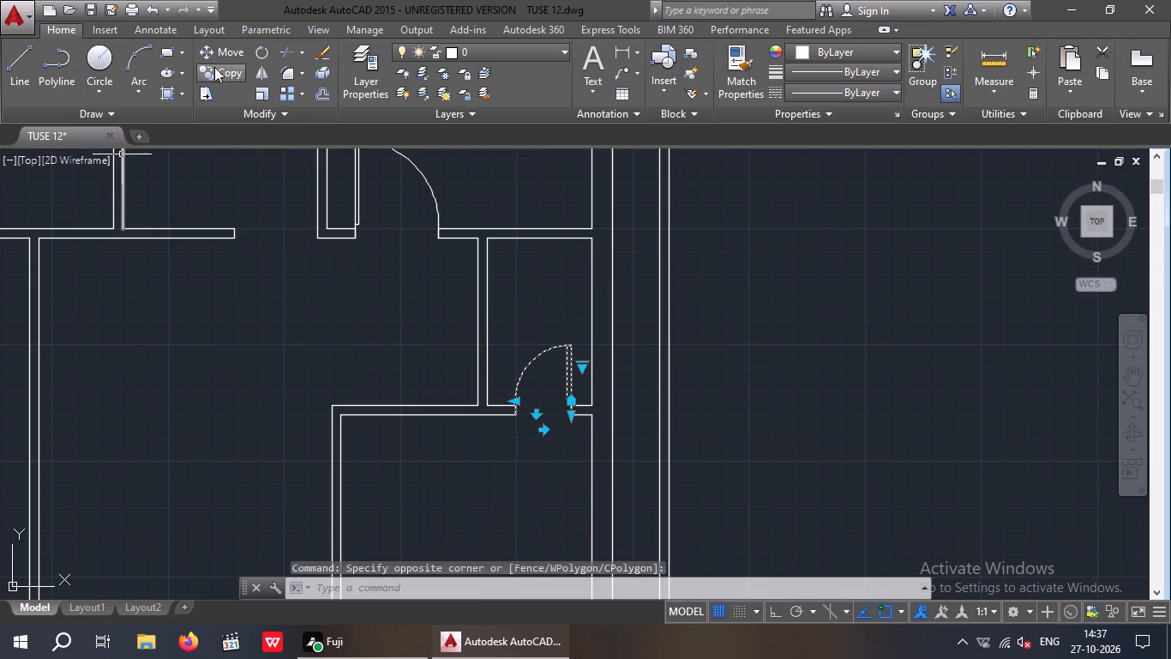
left_click(232, 73)
scroll(638, 442, "up", 3)
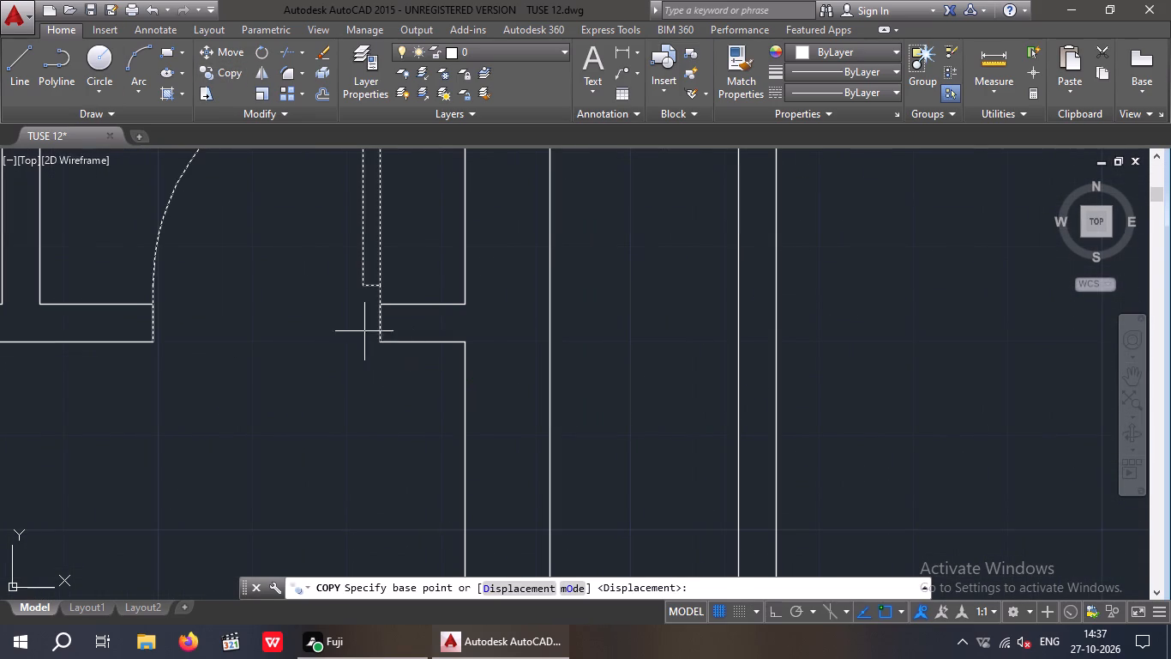
left_click(378, 342)
scroll(373, 342, "down", 6)
middle_click_drag(331, 451, 405, 301)
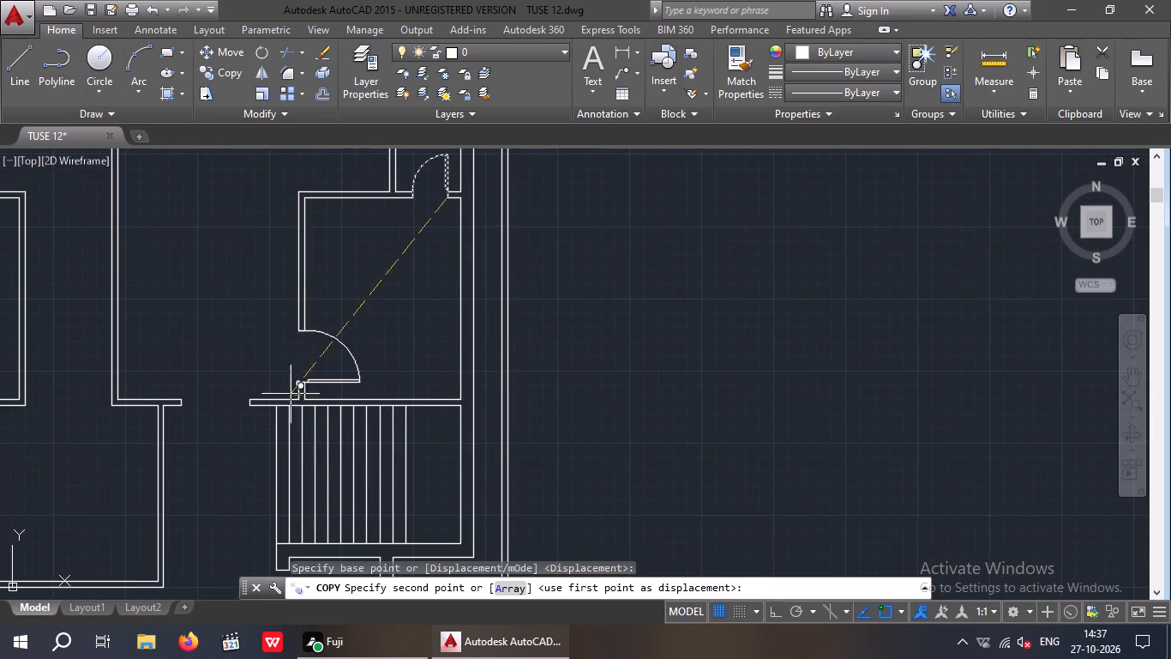
scroll(255, 396, "up", 4)
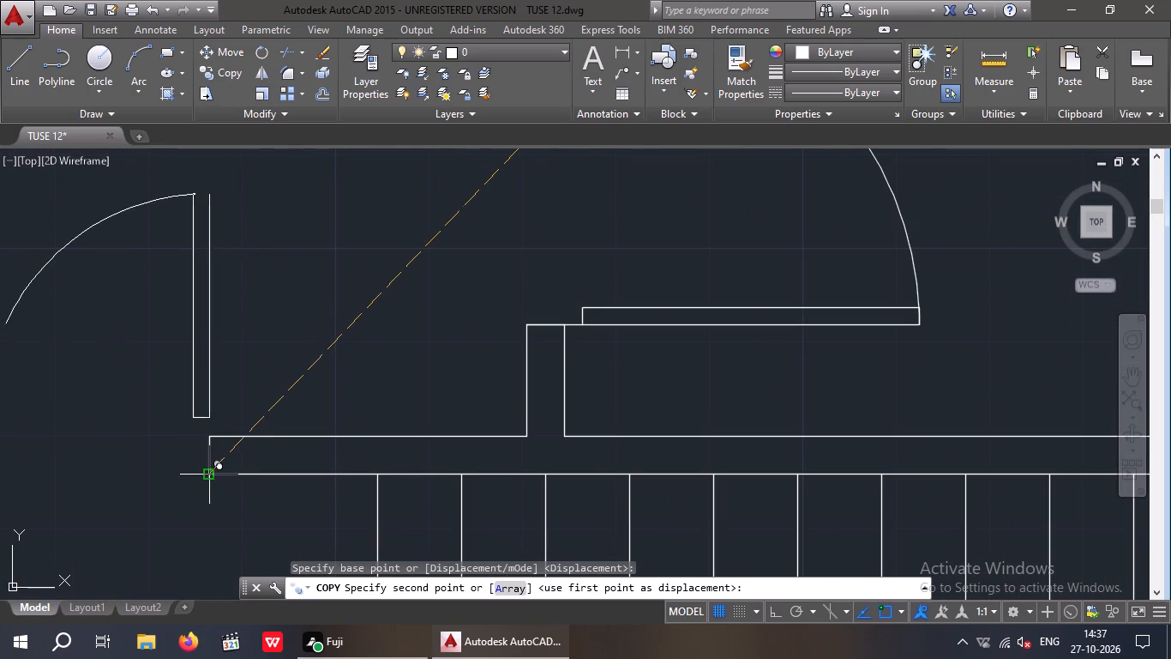
left_click(208, 476)
Place another copy of that door at the right jamb of the lower-left room's bottom-wall opening.
scroll(228, 429, "down", 5)
middle_click_drag(220, 493, 403, 392)
scroll(401, 393, "down", 2)
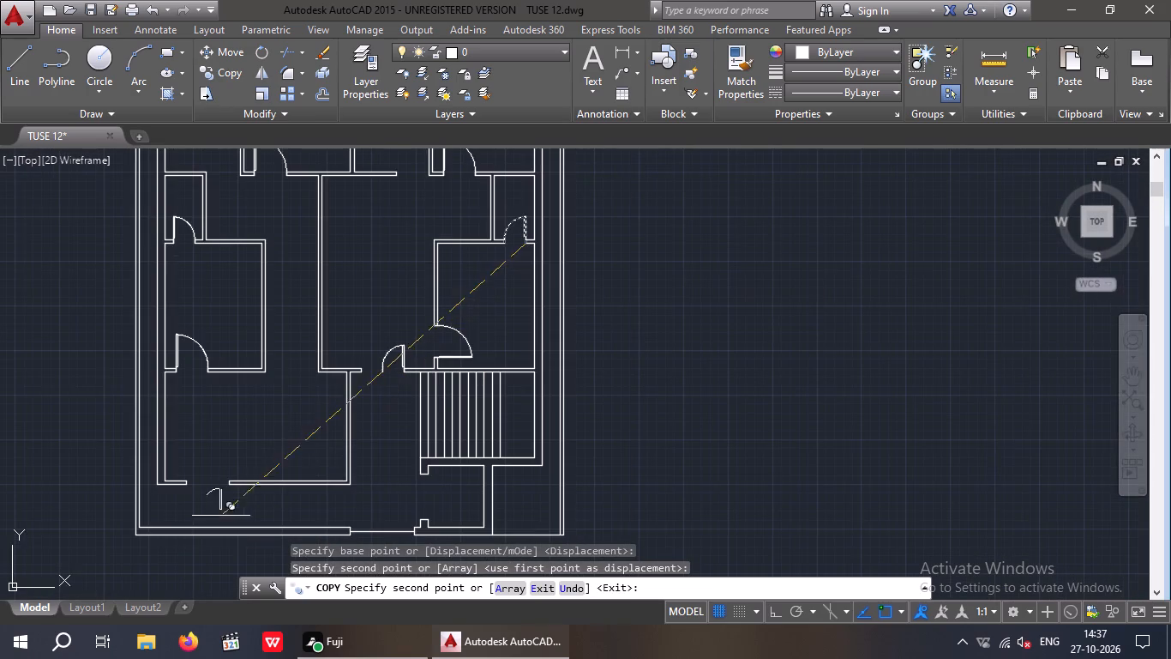
scroll(215, 485, "up", 4)
left_click(298, 496)
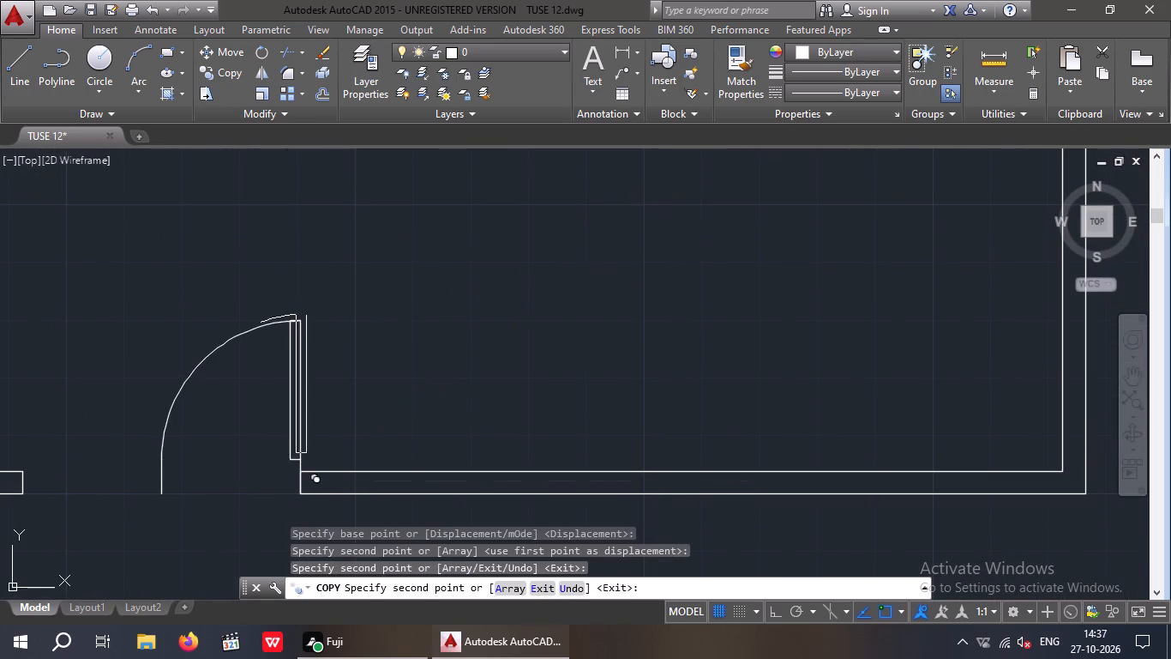
scroll(435, 365, "down", 3)
key("Escape")
Copy the small left-side room's door from its lower hinge corner to the left jamb of the lower-left room's bottom-wall opening.
middle_click_drag(516, 346, 500, 454)
scroll(507, 435, "down", 1)
scroll(386, 226, "up", 4)
left_click_drag(358, 290, 327, 291)
left_click(289, 257)
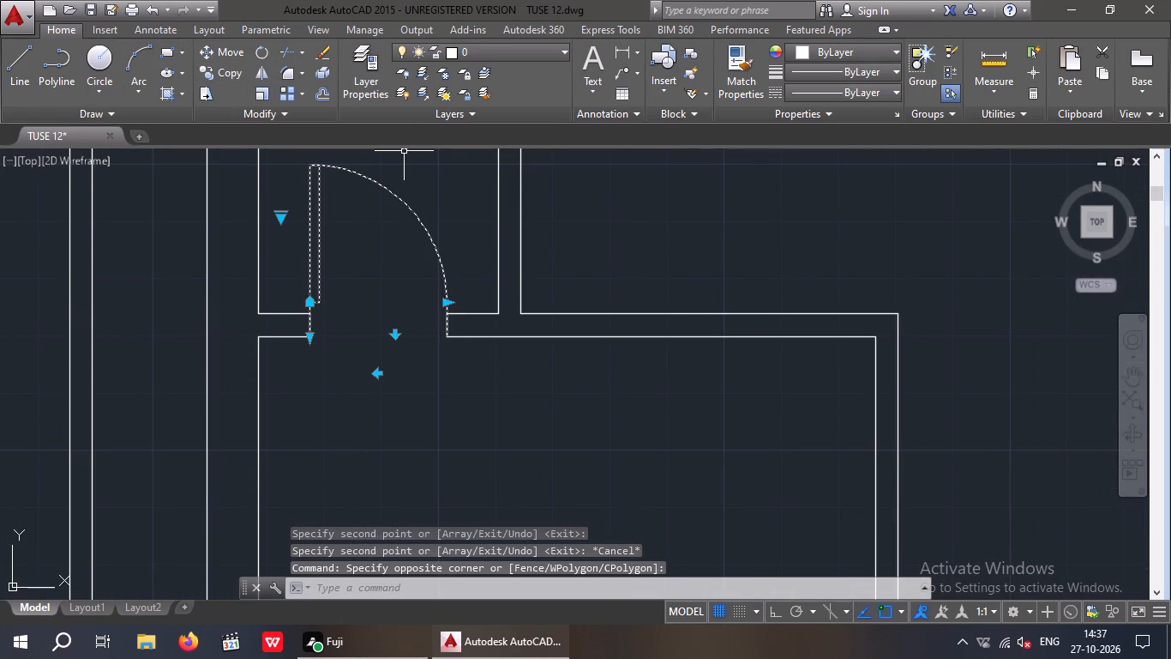
scroll(474, 335, "down", 4)
middle_click_drag(651, 377, 619, 479)
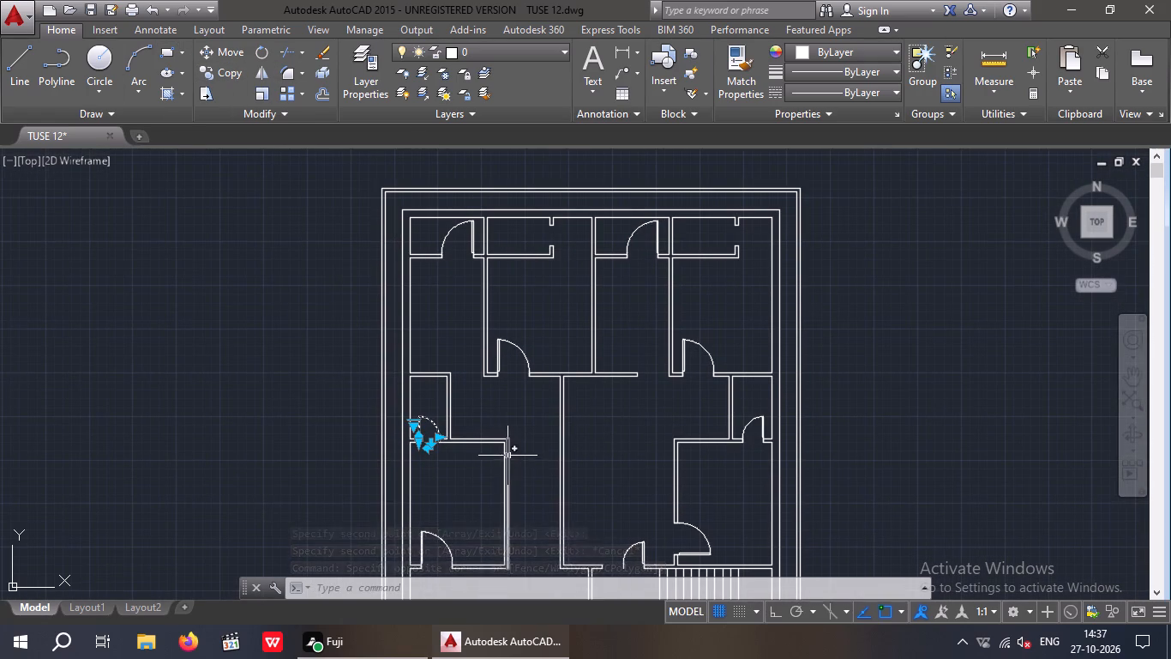
middle_click_drag(510, 452, 513, 394)
left_click(225, 76)
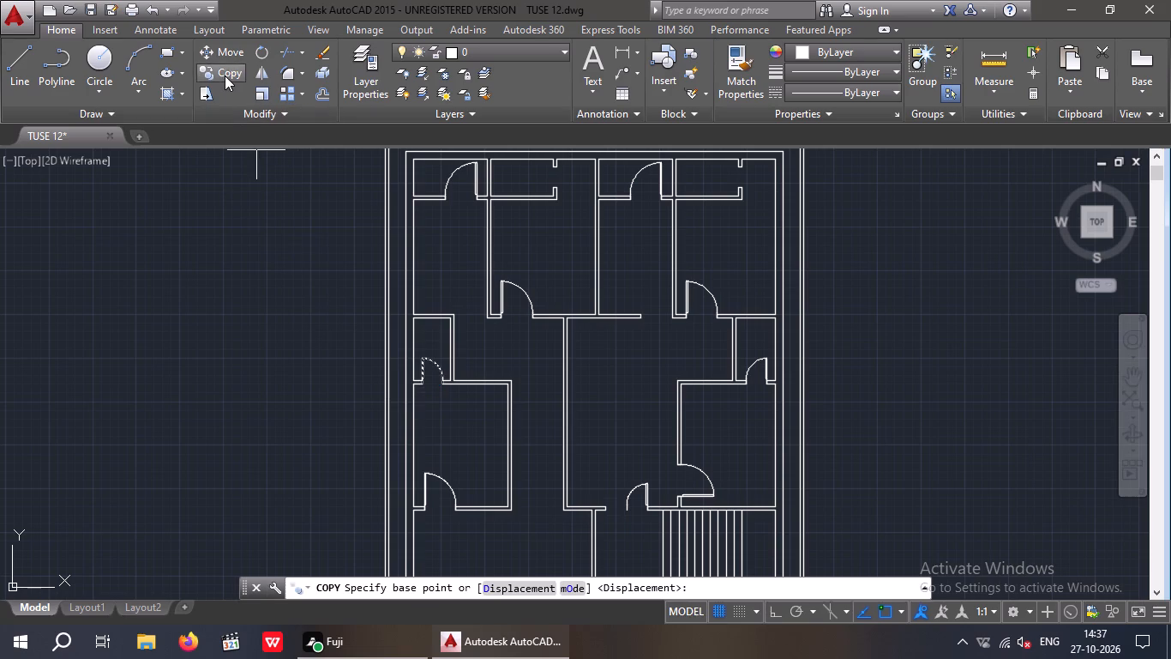
scroll(436, 399, "up", 4)
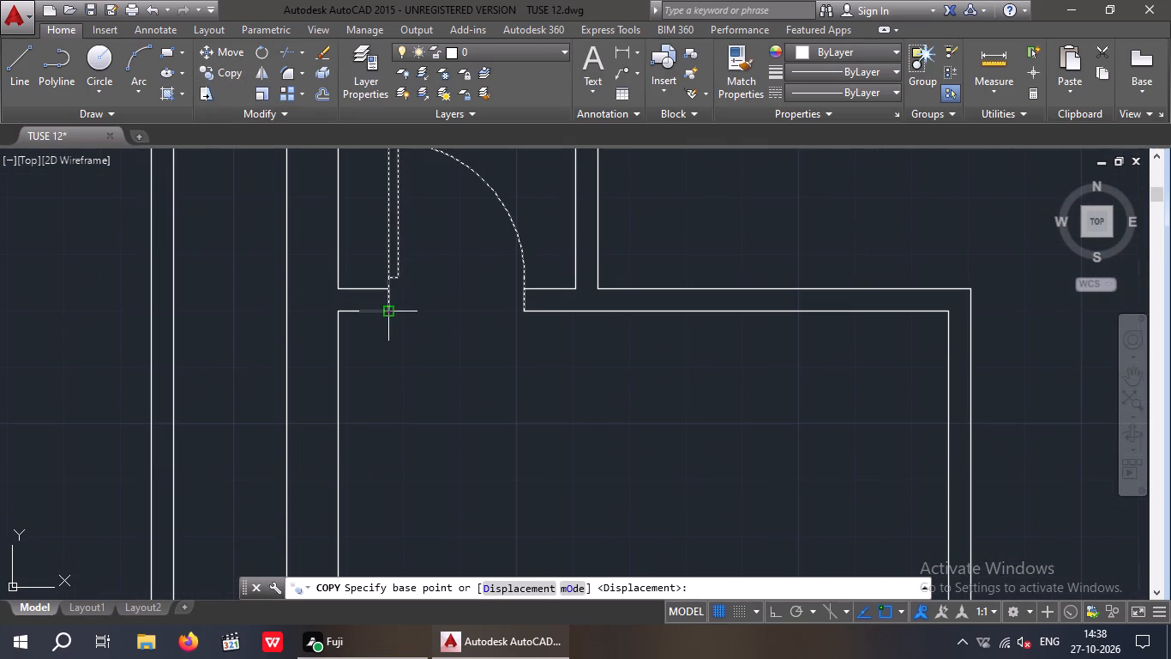
left_click(385, 306)
scroll(418, 391, "down", 4)
middle_click_drag(449, 456, 448, 372)
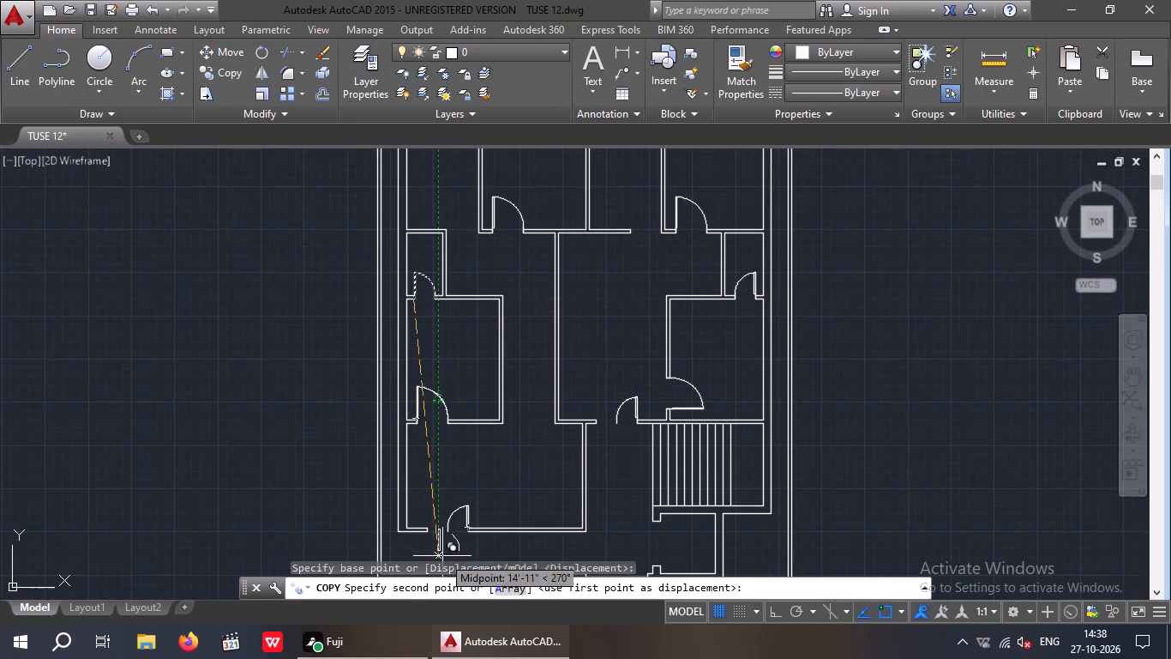
scroll(441, 552, "up", 3)
scroll(377, 482, "up", 4)
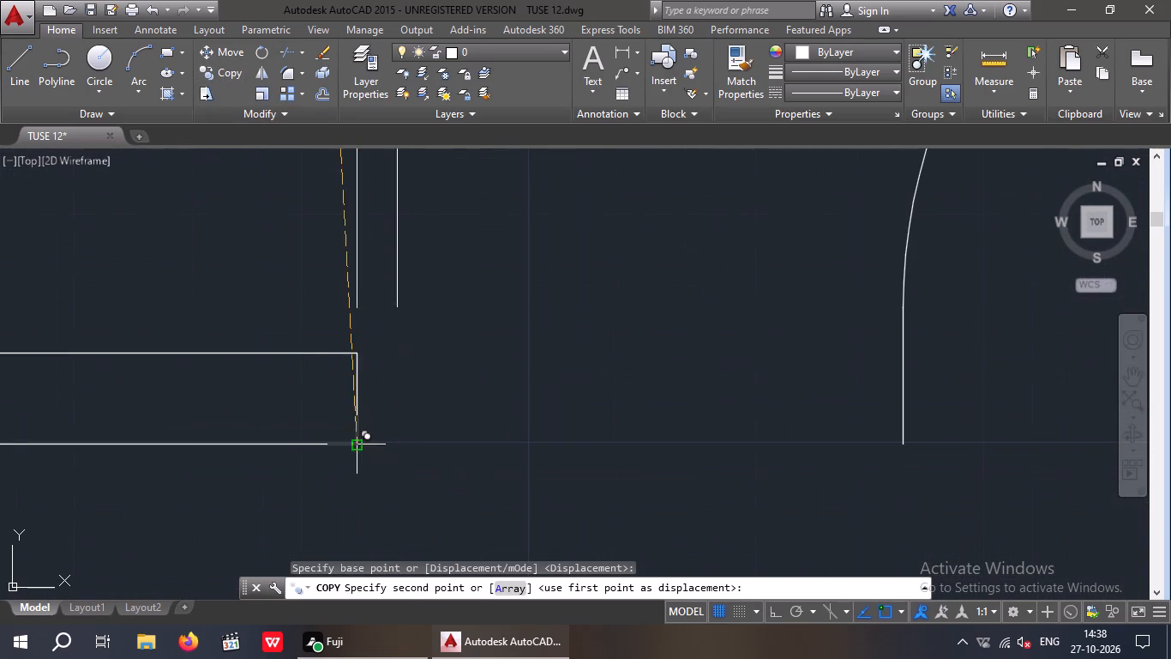
left_click(354, 447)
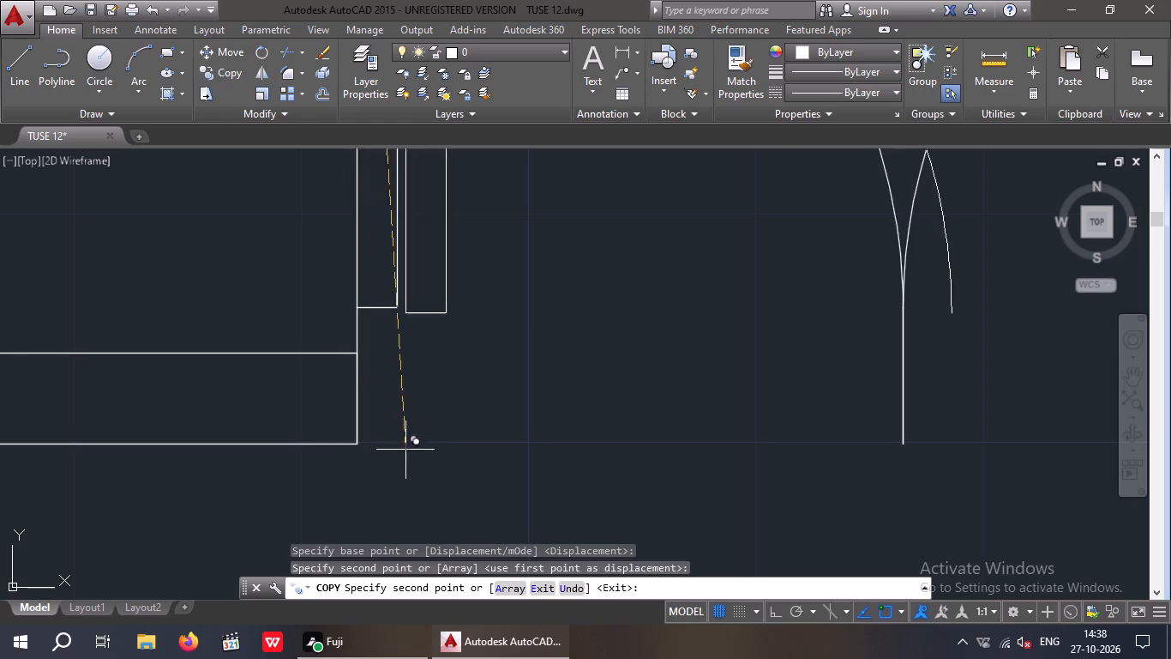
Place another copy of that door at the left jamb of the opening above the stair hall, forming a double door.
scroll(405, 450, "down", 6)
middle_click_drag(544, 409, 130, 584)
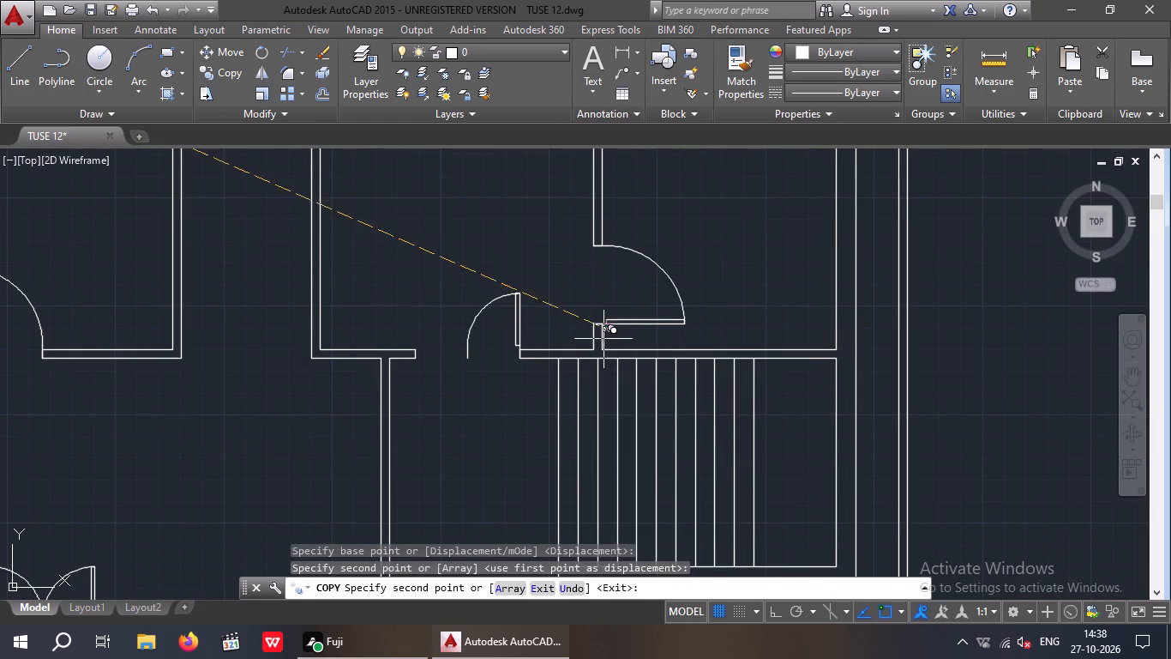
scroll(395, 352, "up", 4)
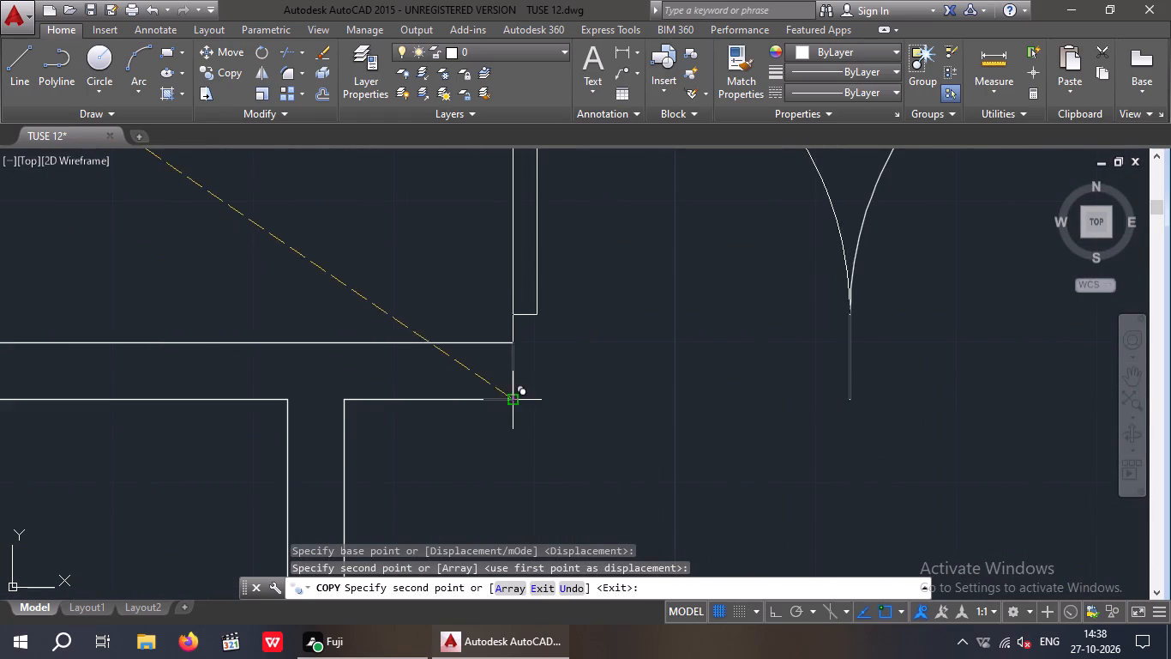
left_click(510, 400)
scroll(510, 408, "down", 7)
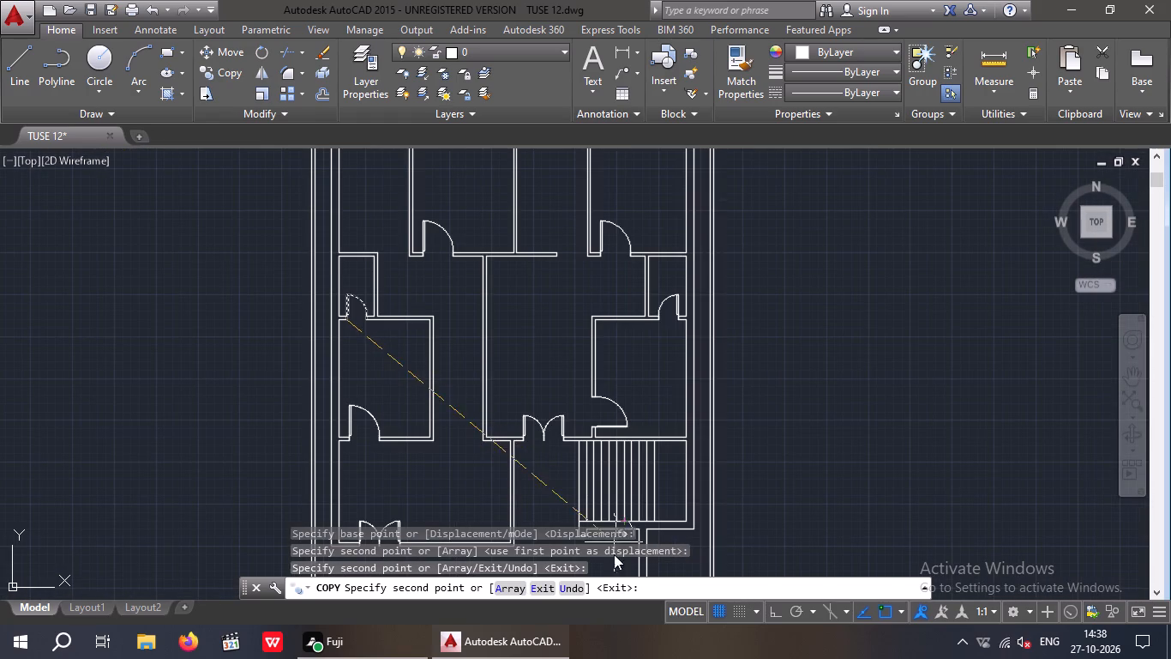
key("Escape")
key("Escape")
Copy the door of the room above the stairs from its hinge-side jamb corner into the top-right bedroom, below the small room's opening.
middle_click_drag(535, 469, 510, 376)
scroll(506, 417, "down", 1)
middle_click_drag(506, 422, 464, 494)
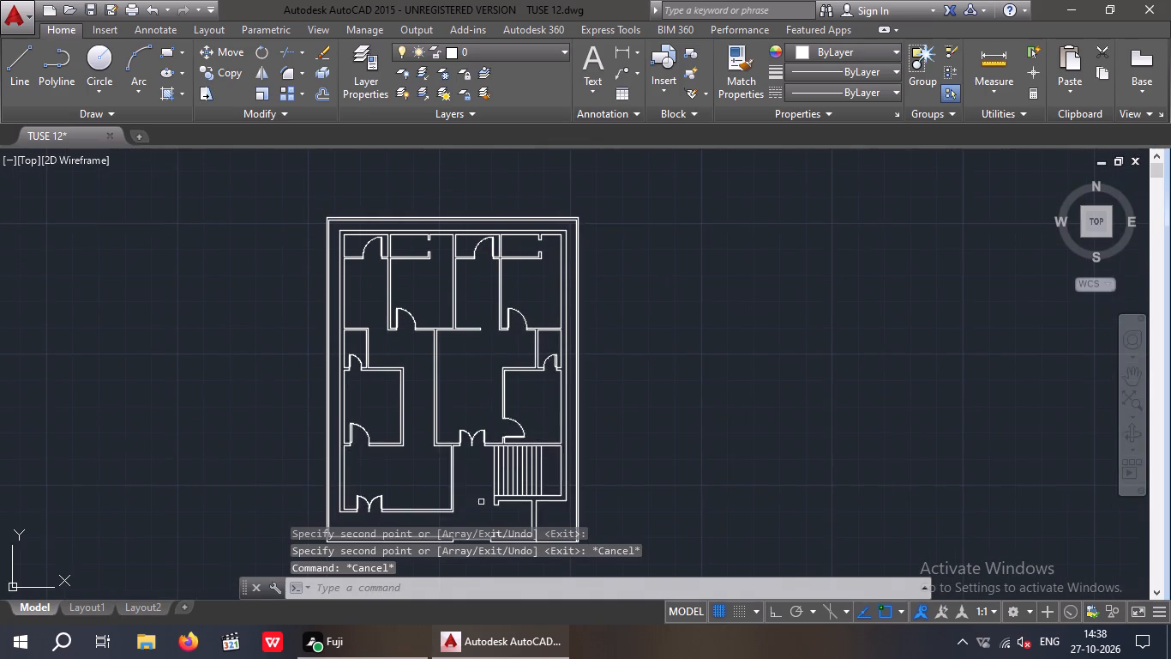
middle_click_drag(487, 484, 473, 519)
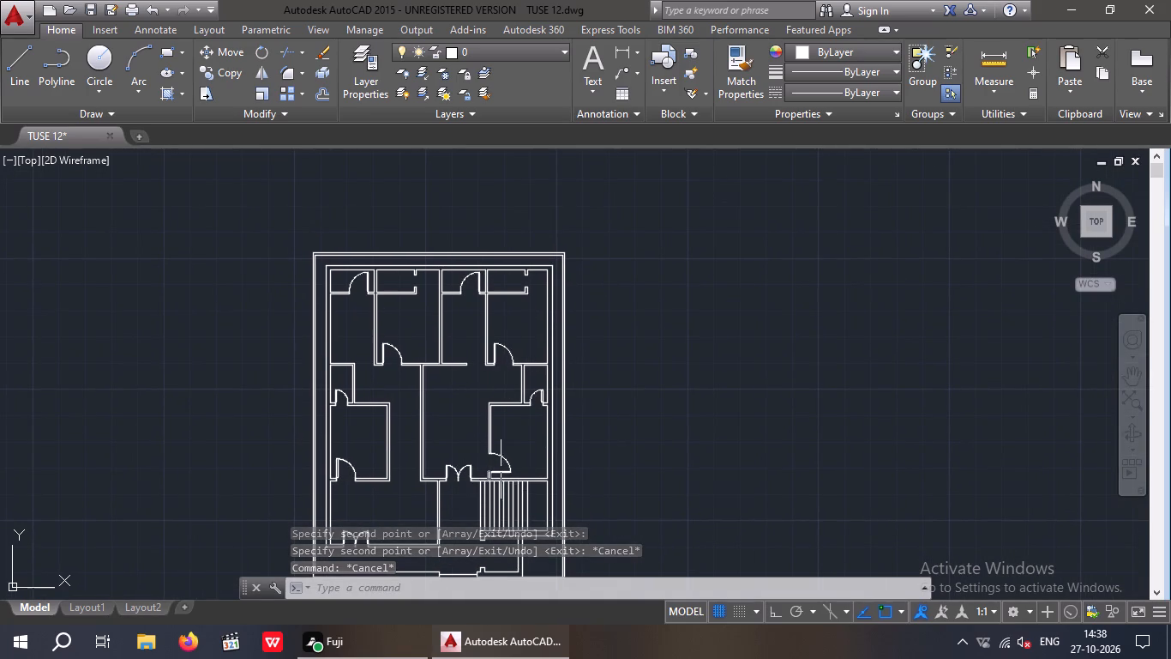
scroll(503, 469, "up", 5)
left_click_drag(576, 386, 498, 493)
left_click(495, 494)
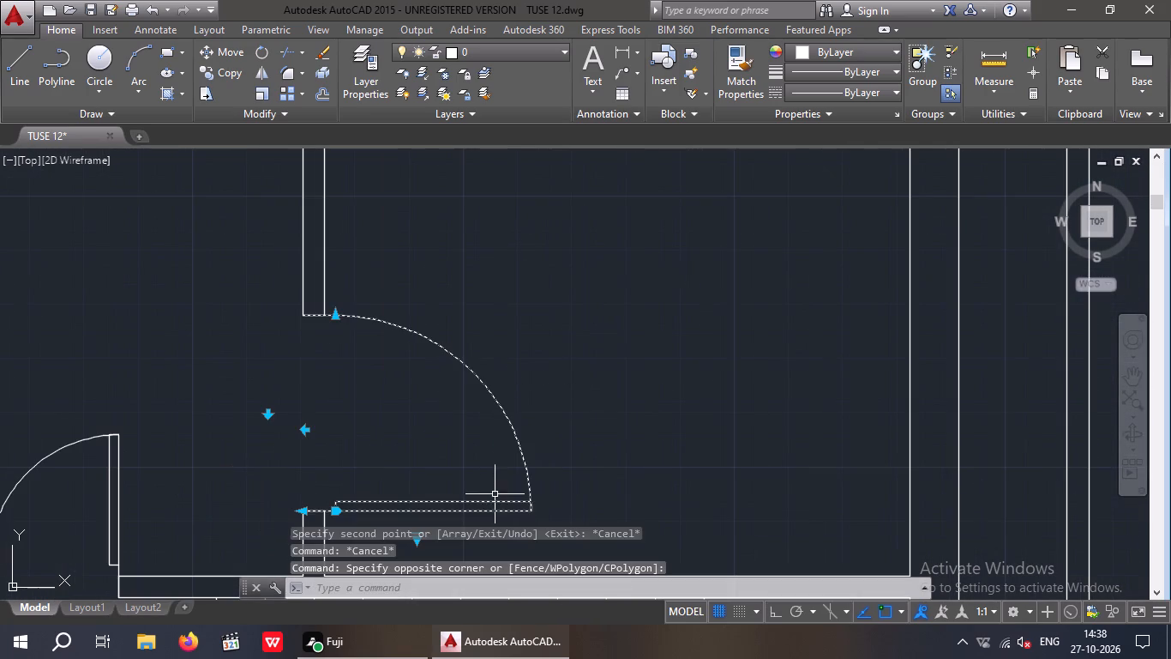
left_click(235, 75)
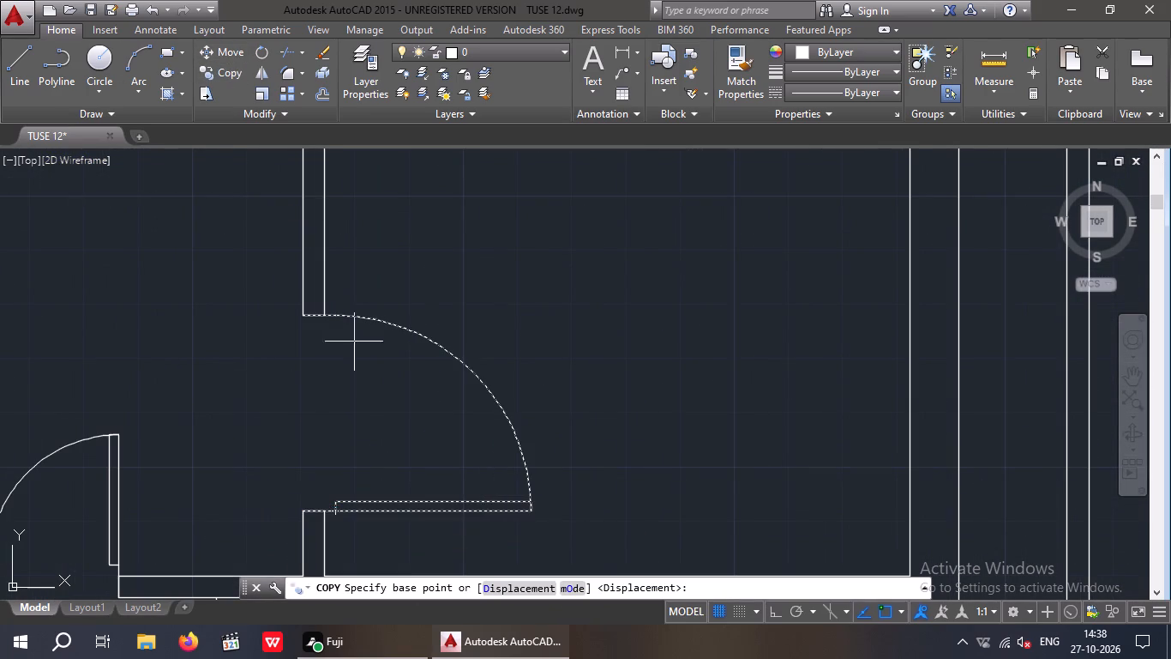
left_click(301, 511)
middle_click_drag(345, 470, 361, 565)
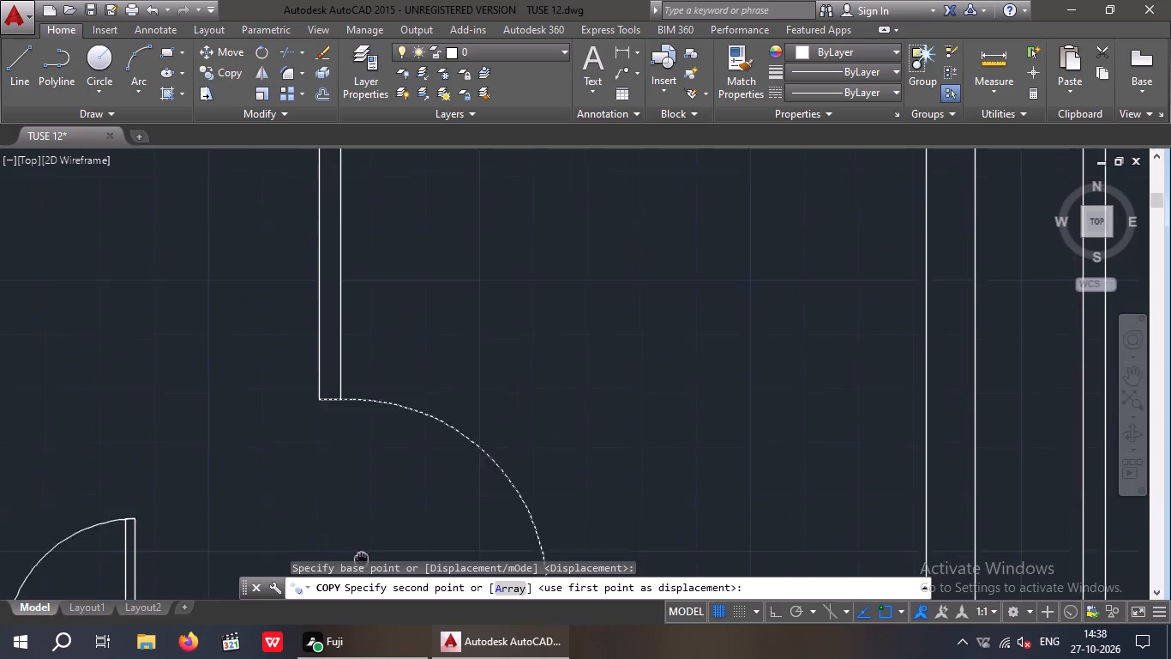
middle_click_drag(361, 565, 362, 583)
scroll(408, 439, "down", 3)
middle_click_drag(428, 477, 400, 629)
middle_click_drag(435, 362, 418, 585)
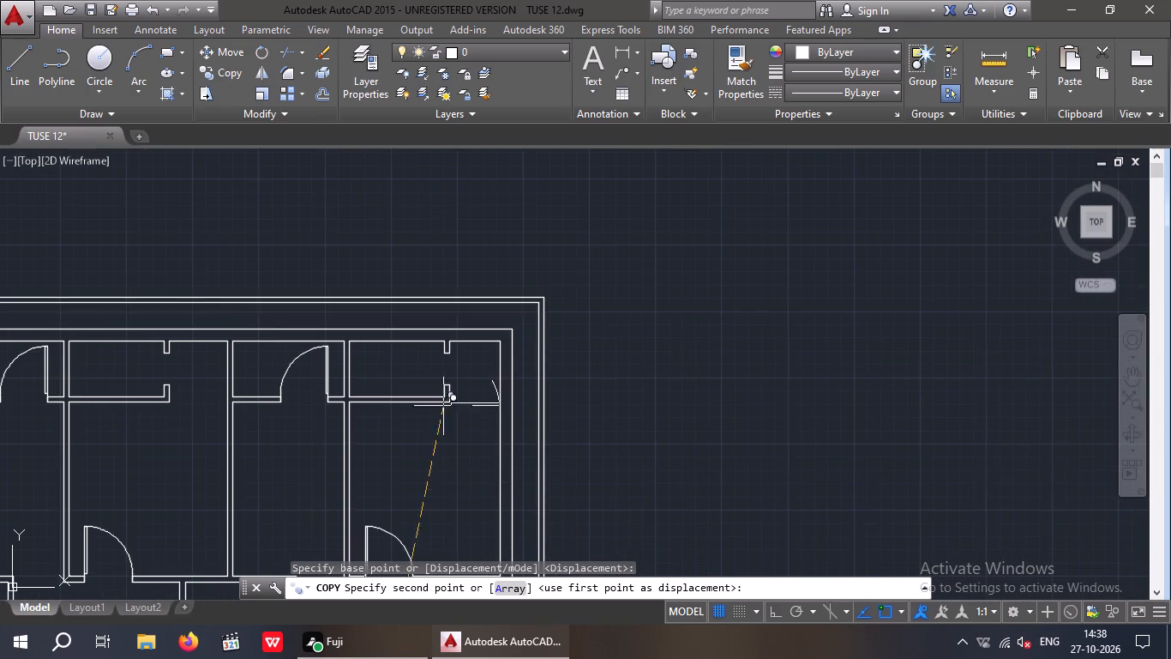
scroll(436, 389, "up", 2)
middle_click_drag(441, 463, 387, 350)
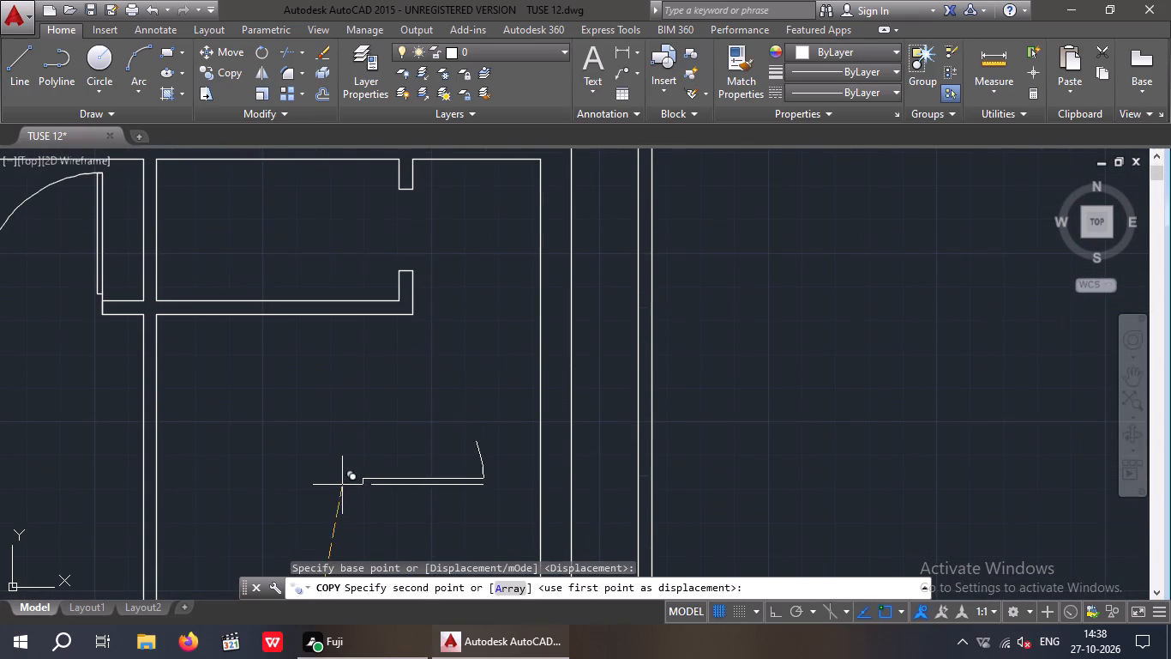
left_click(341, 477)
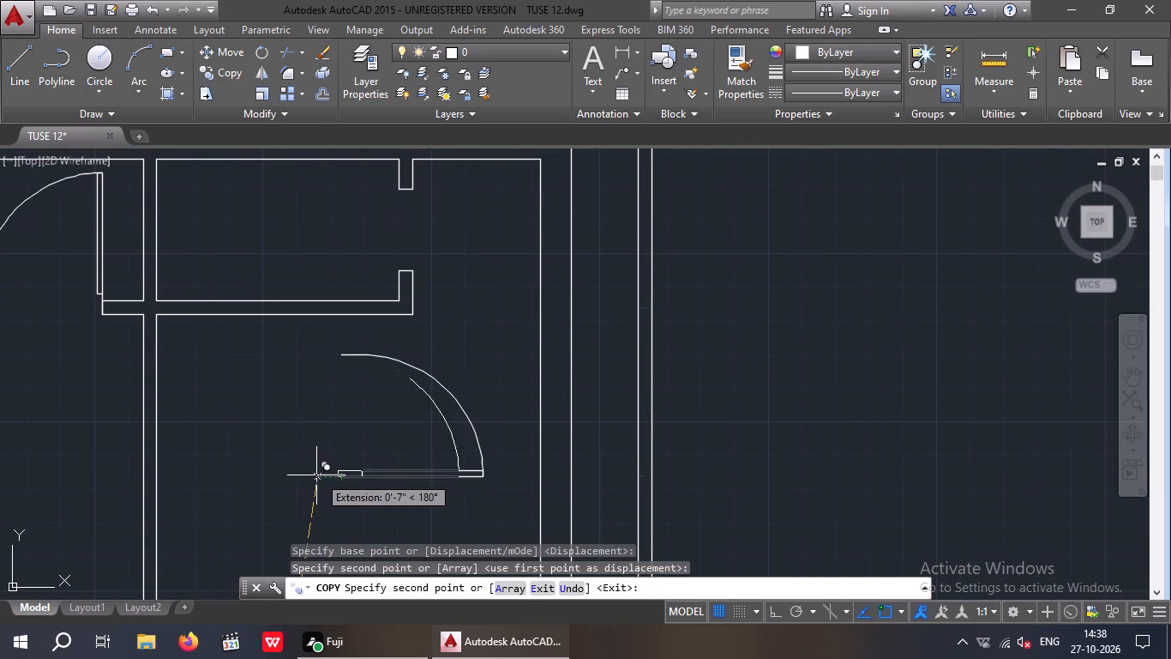
Place another copy of that door in the second bedroom from the left, below its small room's side-wall opening.
middle_click_drag(324, 484, 499, 502)
scroll(517, 504, "down", 3)
scroll(320, 479, "up", 2)
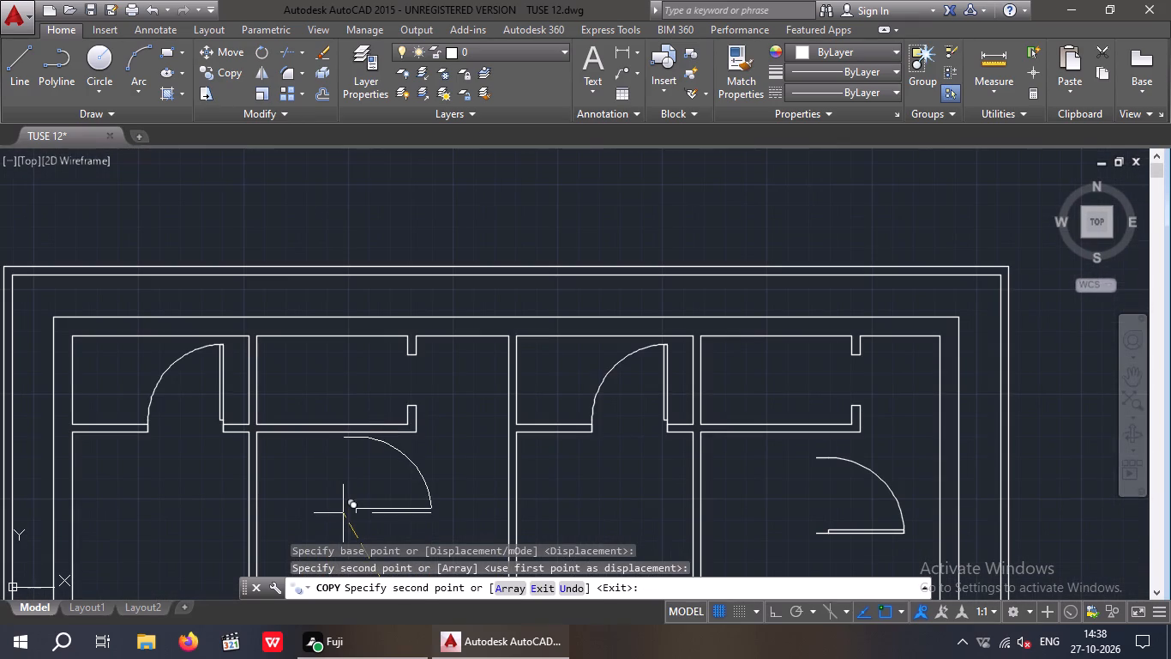
left_click(343, 513)
key("Escape")
Flip the door copy in the second bedroom from the left both vertically and horizontally.
middle_click_drag(385, 491, 403, 404)
scroll(384, 436, "up", 1)
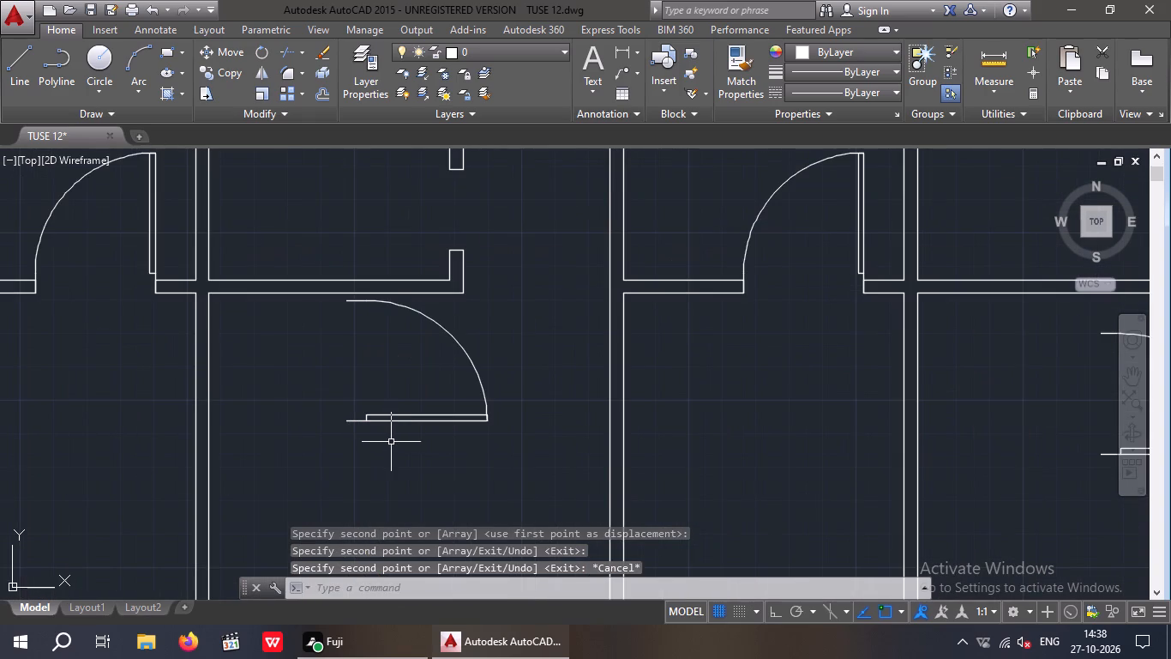
left_click(393, 442)
left_click(374, 403)
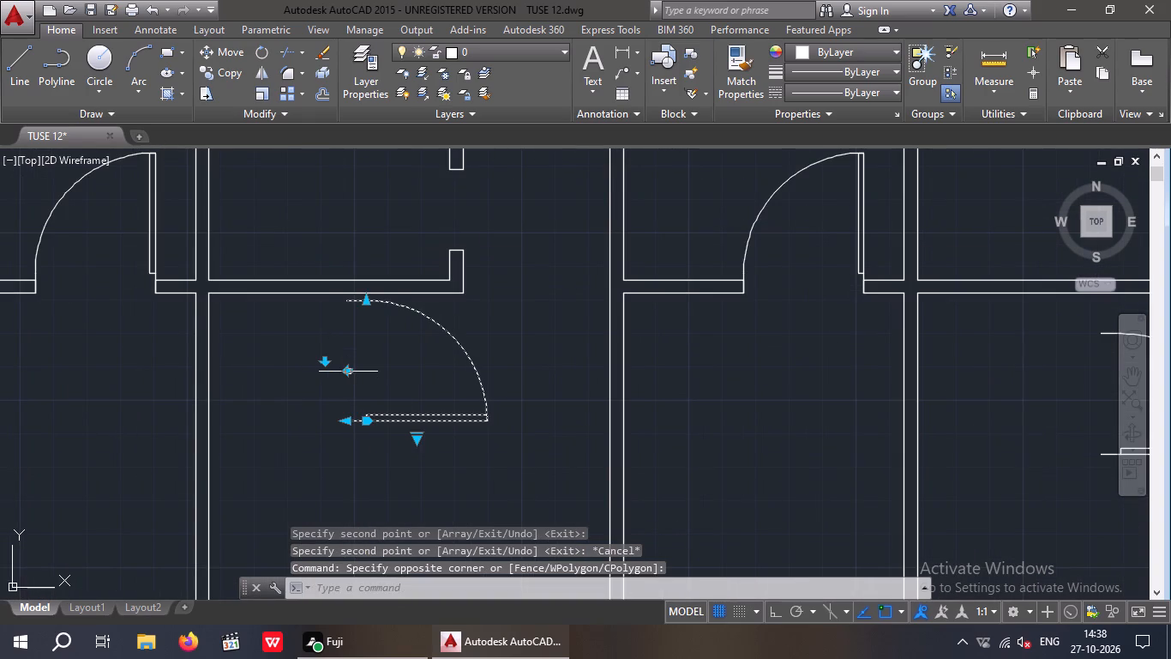
left_click(321, 361)
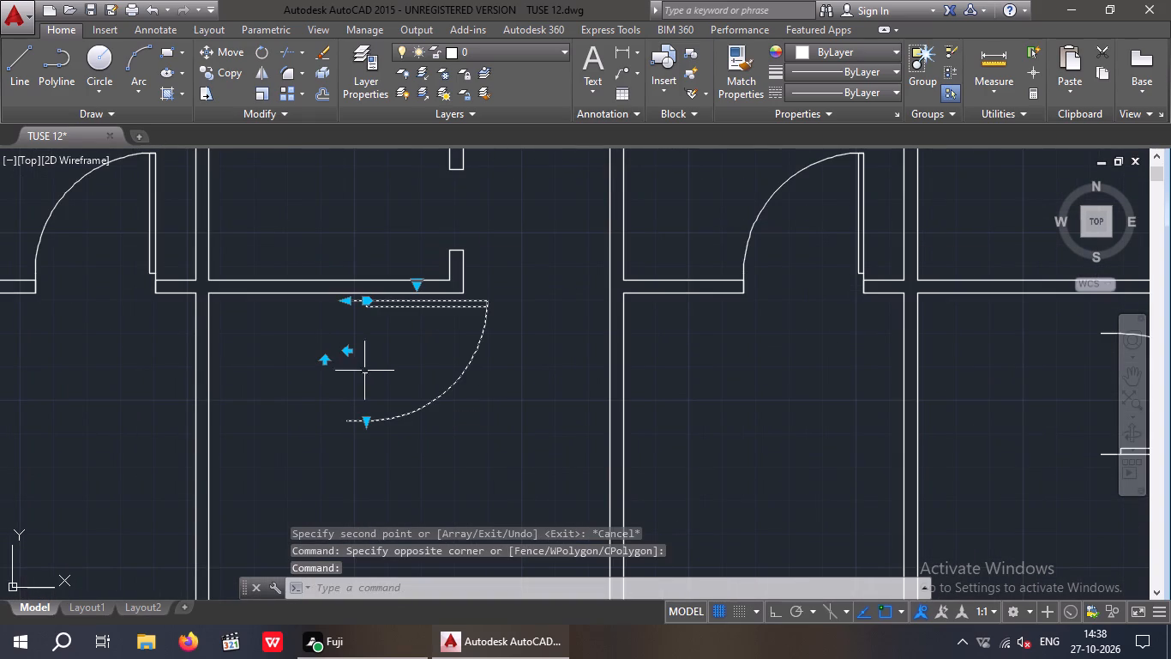
left_click(345, 350)
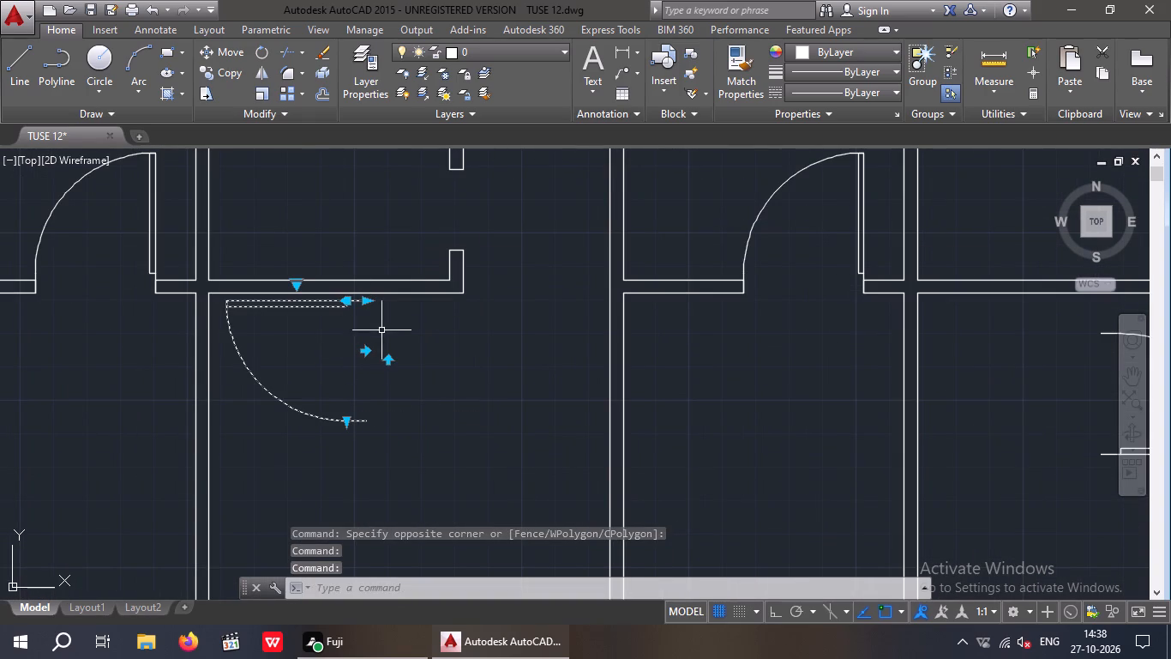
Move the flipped door from its hinge-side outer corner to the upper jamb's outer corner of the second small top room's opening.
left_click(222, 51)
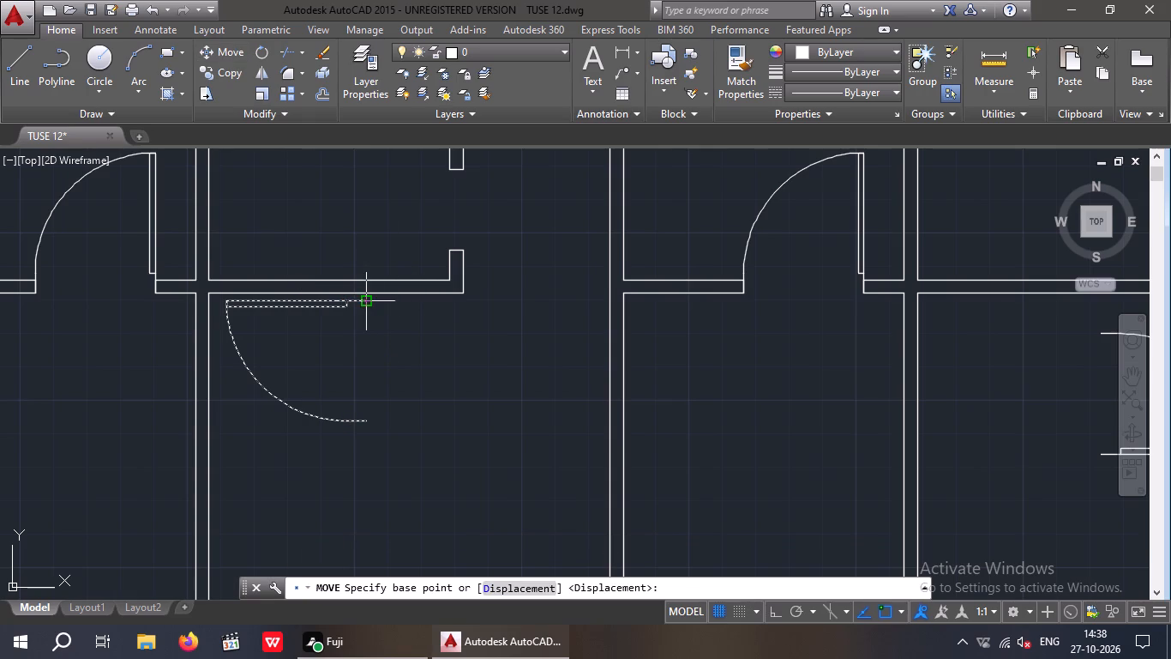
left_click(365, 301)
scroll(385, 307, "up", 1)
middle_click_drag(393, 338, 388, 452)
middle_click_drag(503, 233, 447, 382)
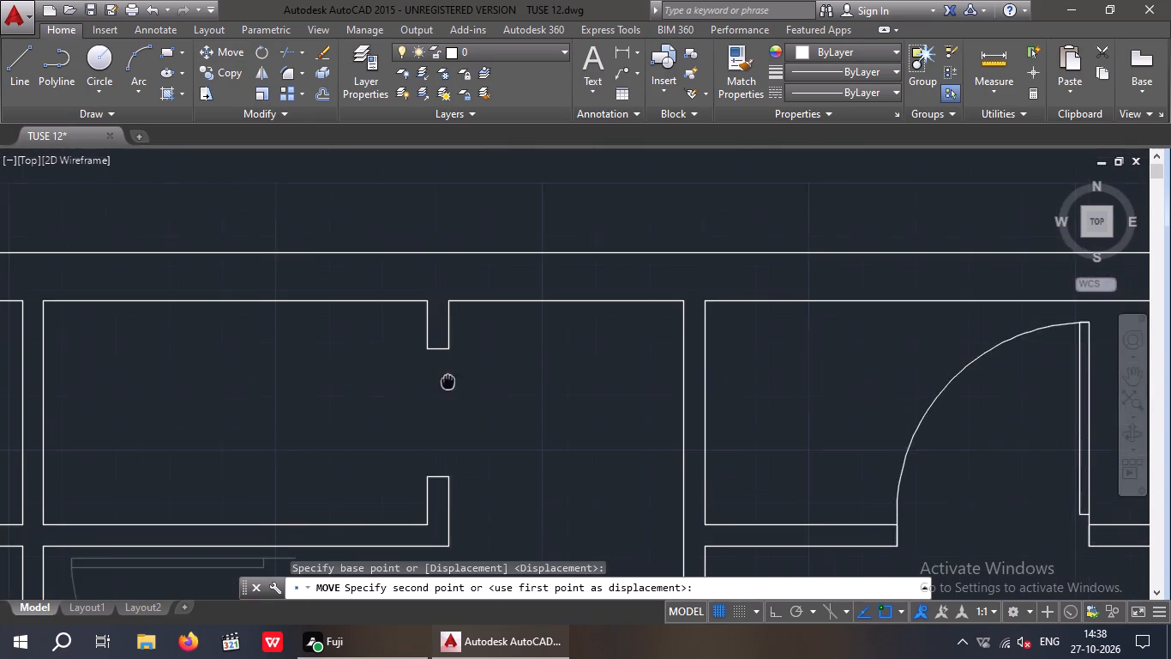
scroll(442, 372, "up", 2)
left_click(449, 320)
key("Escape")
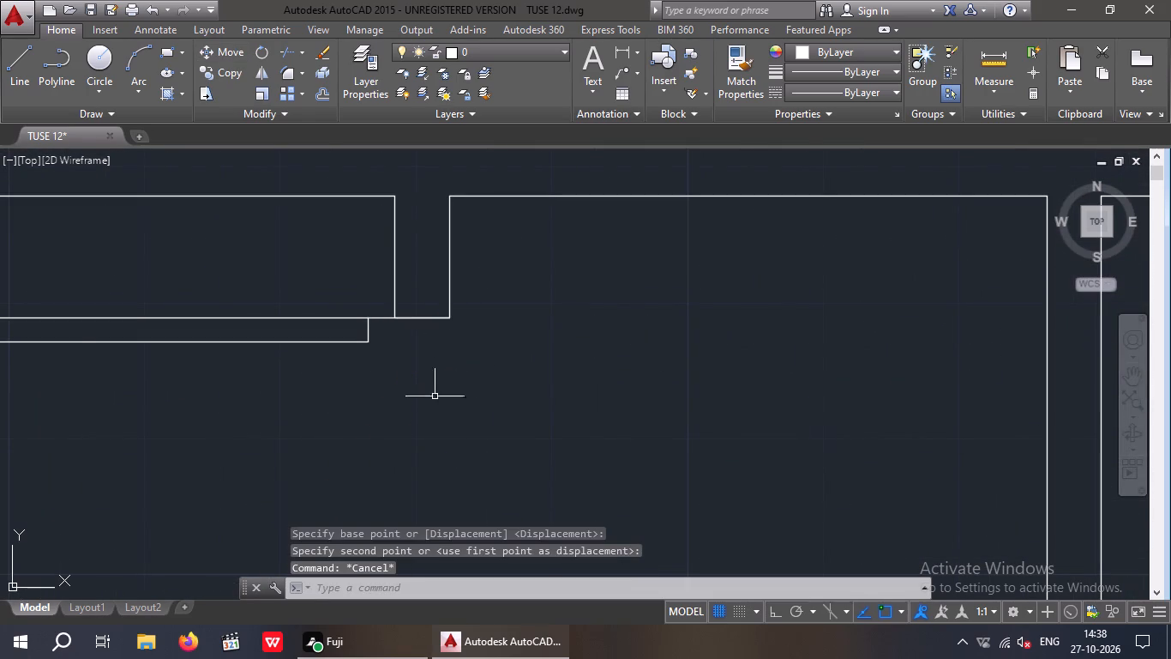
Shorten that door's width with its stretch grip to meet the lower jamb of the second small top room's opening.
scroll(433, 372, "down", 3)
left_click_drag(364, 421, 315, 460)
left_click(314, 460)
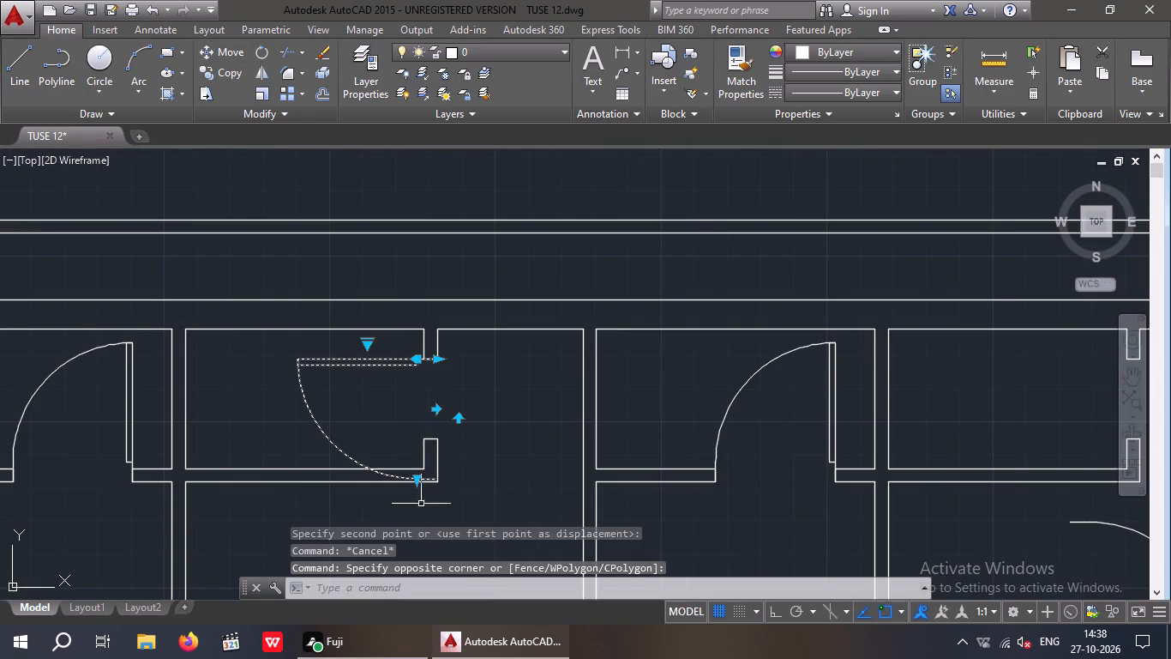
scroll(421, 504, "up", 2)
left_click(407, 442)
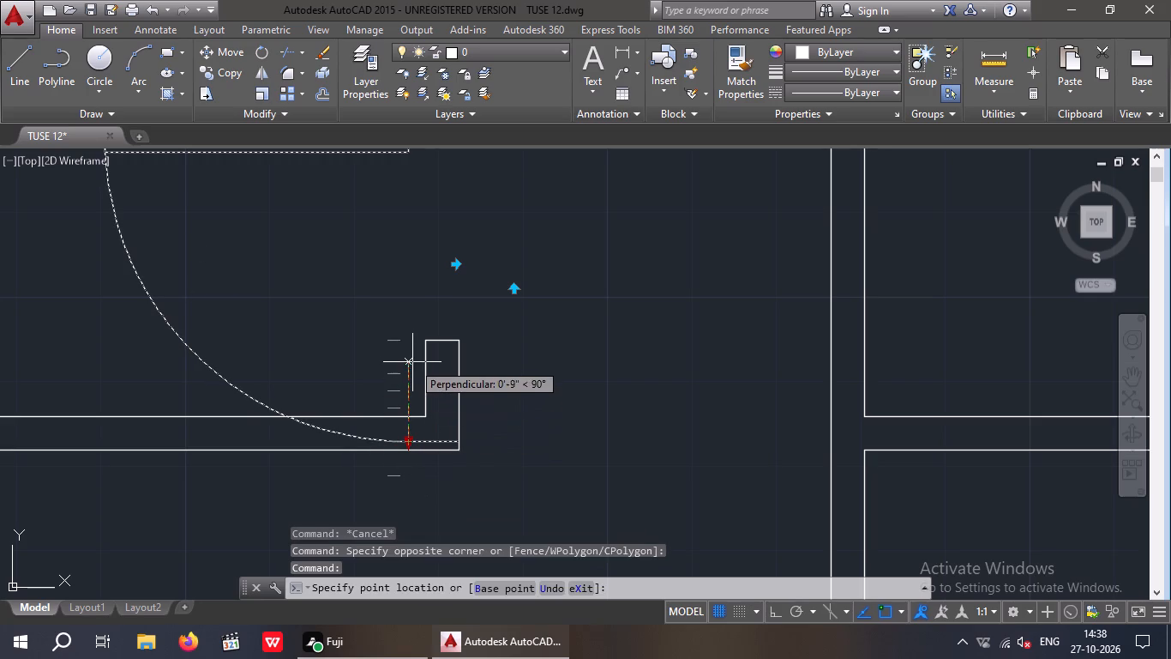
left_click(413, 346)
key("Escape")
Flip the door copy in the top-right bedroom both horizontally and vertically.
scroll(463, 419, "down", 4)
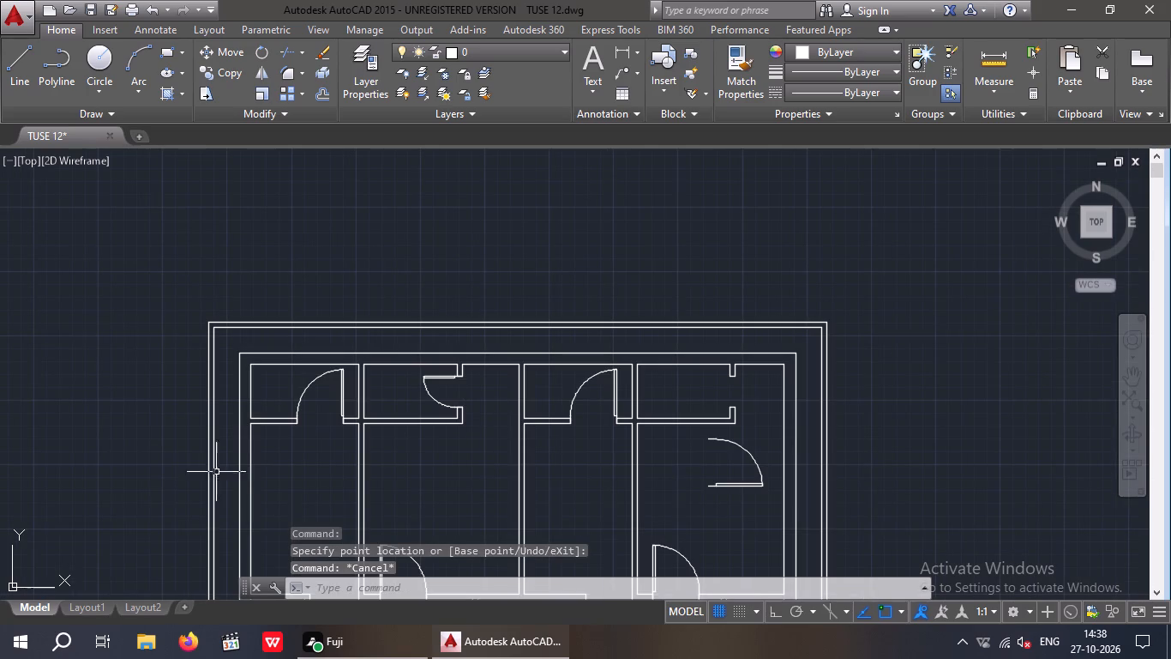
middle_click_drag(376, 469, 0, 455)
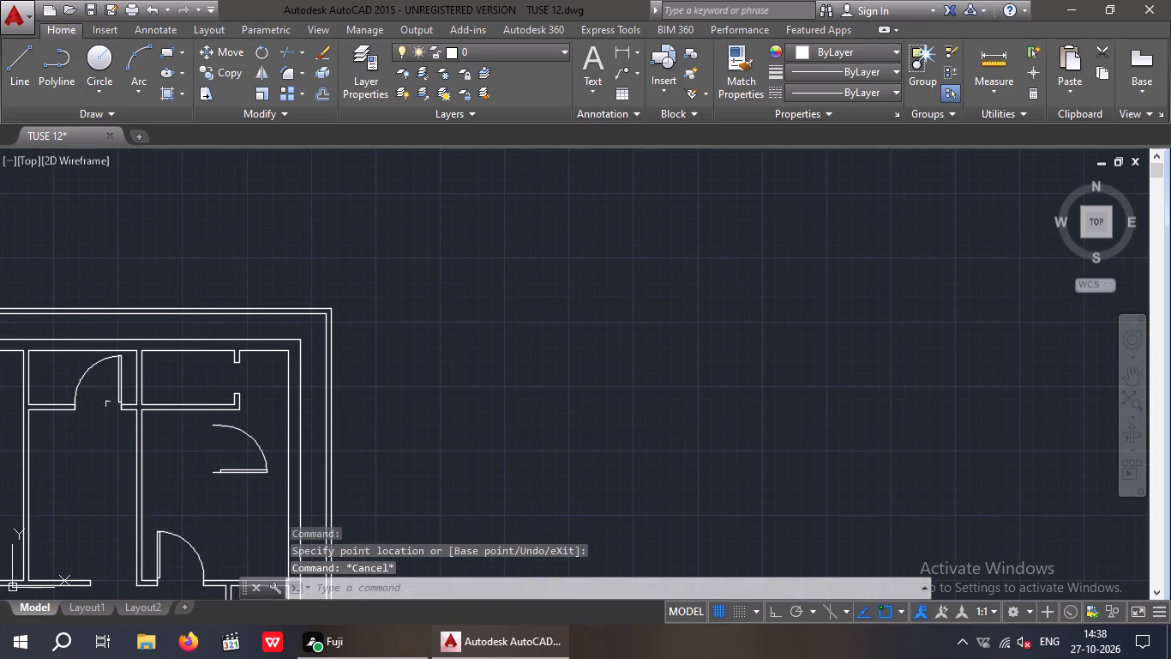
scroll(287, 486, "up", 2)
left_click_drag(241, 324, 194, 441)
left_click(188, 461)
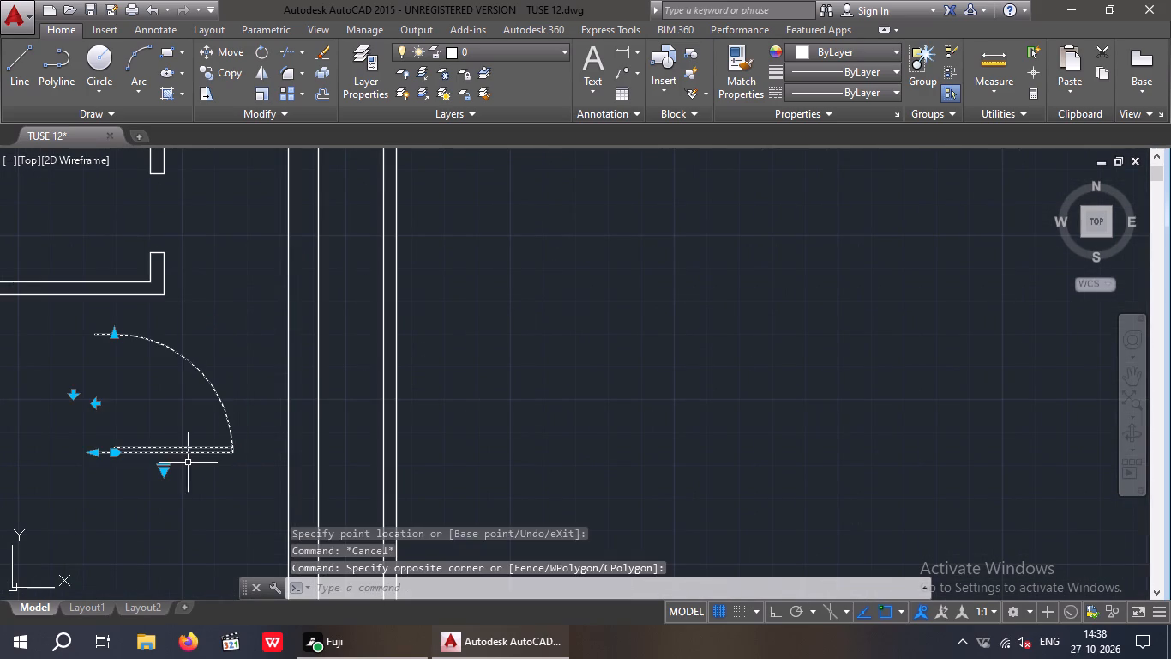
left_click(100, 402)
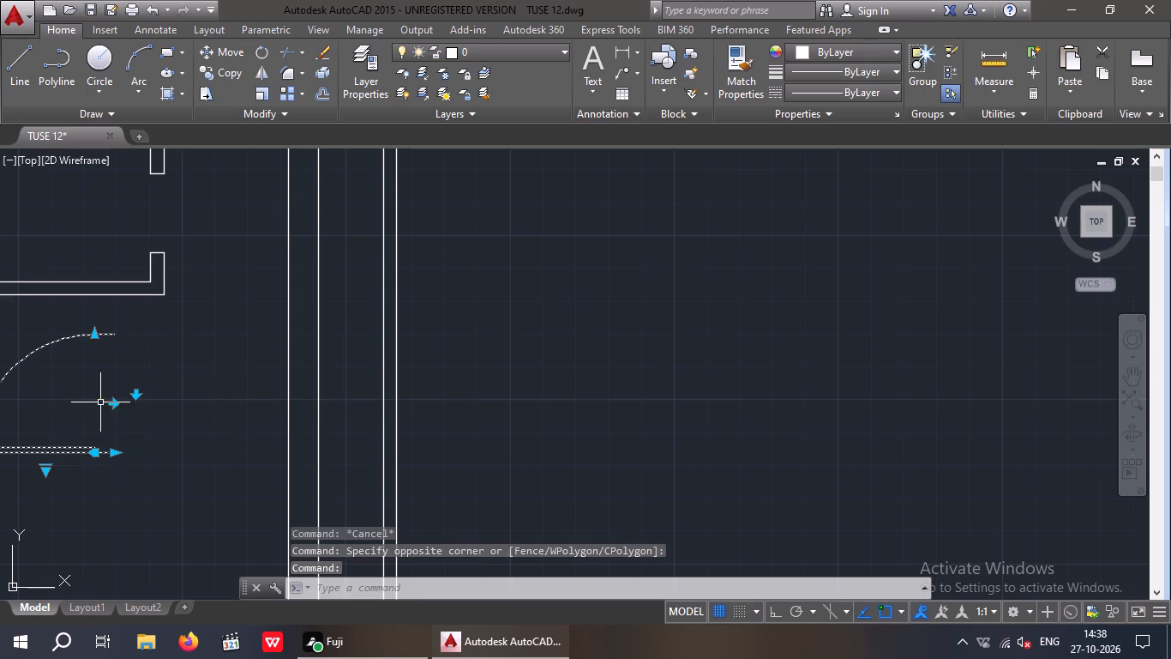
left_click(137, 397)
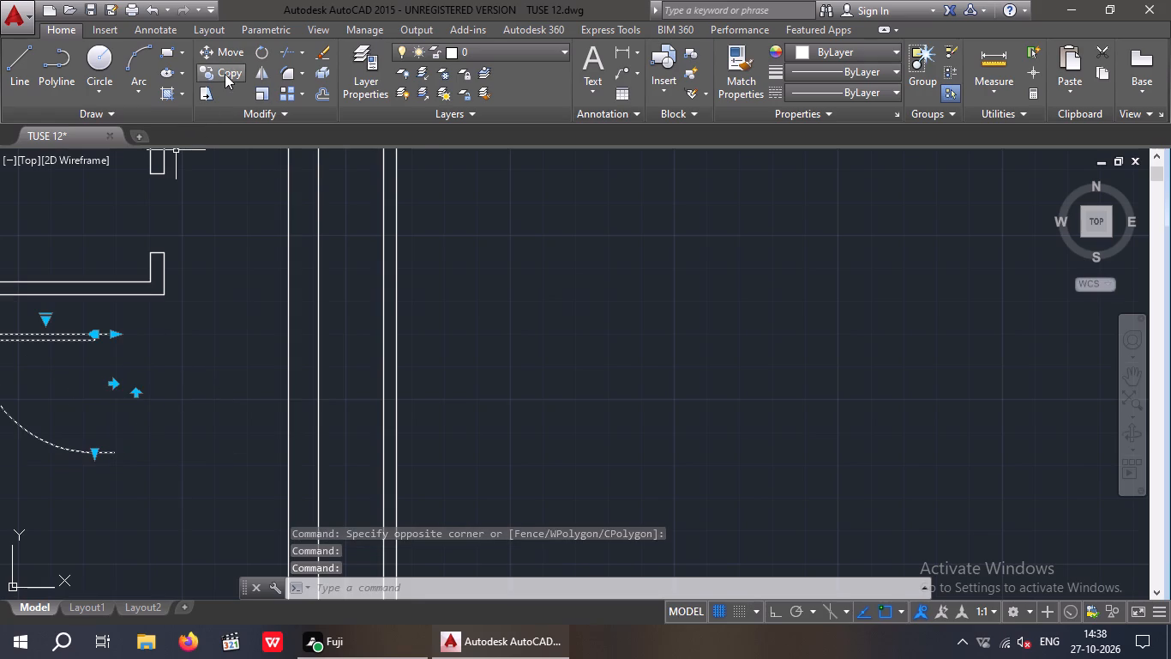
Move this flipped door from its hinge-side outer corner to the upper jamb's outer corner of the top-right small room's opening.
left_click(231, 51)
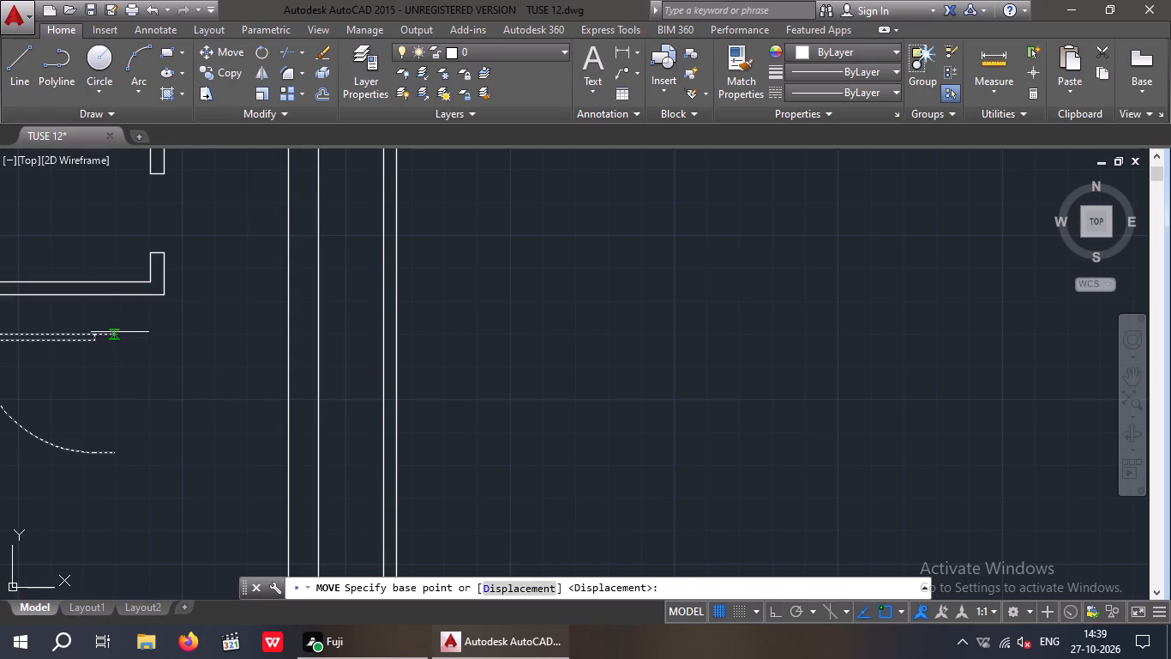
left_click_drag(116, 335, 129, 338)
middle_click_drag(189, 358, 299, 489)
scroll(297, 333, "up", 2)
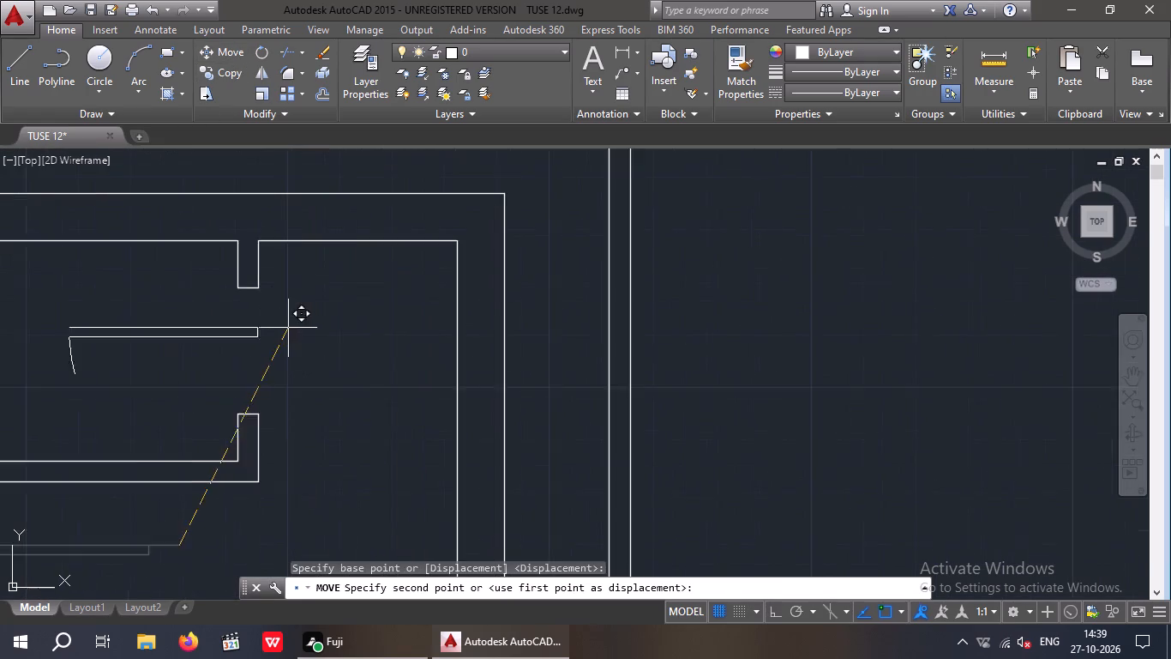
middle_click_drag(284, 351, 331, 430)
scroll(284, 341, "up", 1)
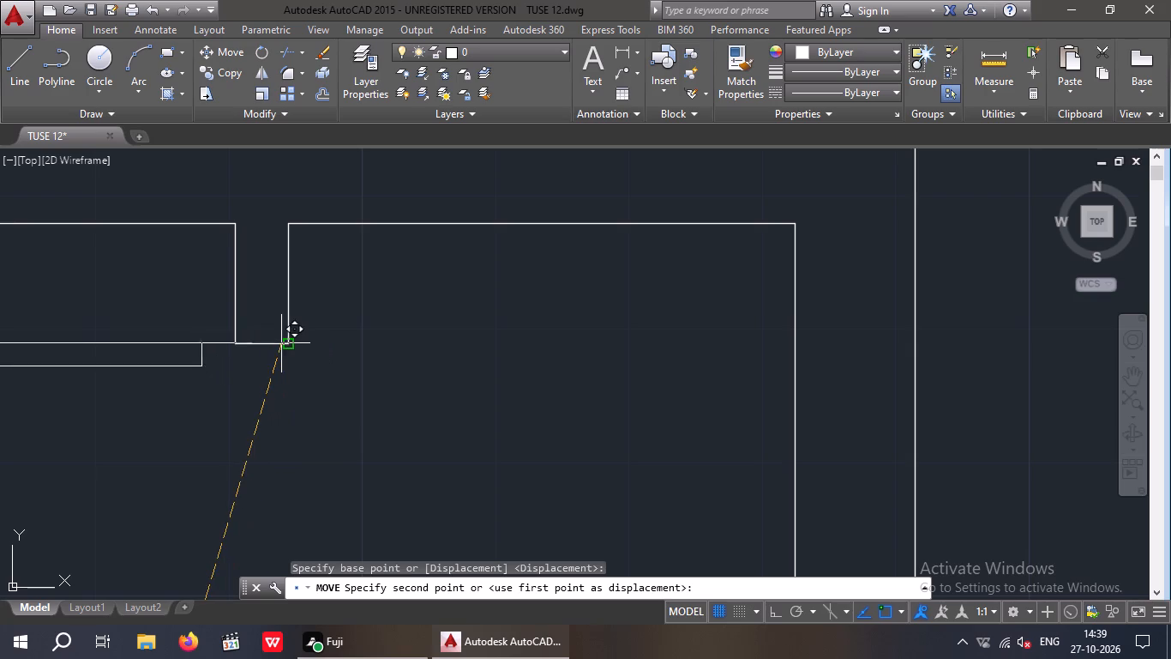
left_click(287, 346)
key("Escape")
Shorten the moved door's width with its stretch grip to meet the lower jamb of the top-right small room's opening.
scroll(308, 354, "down", 3)
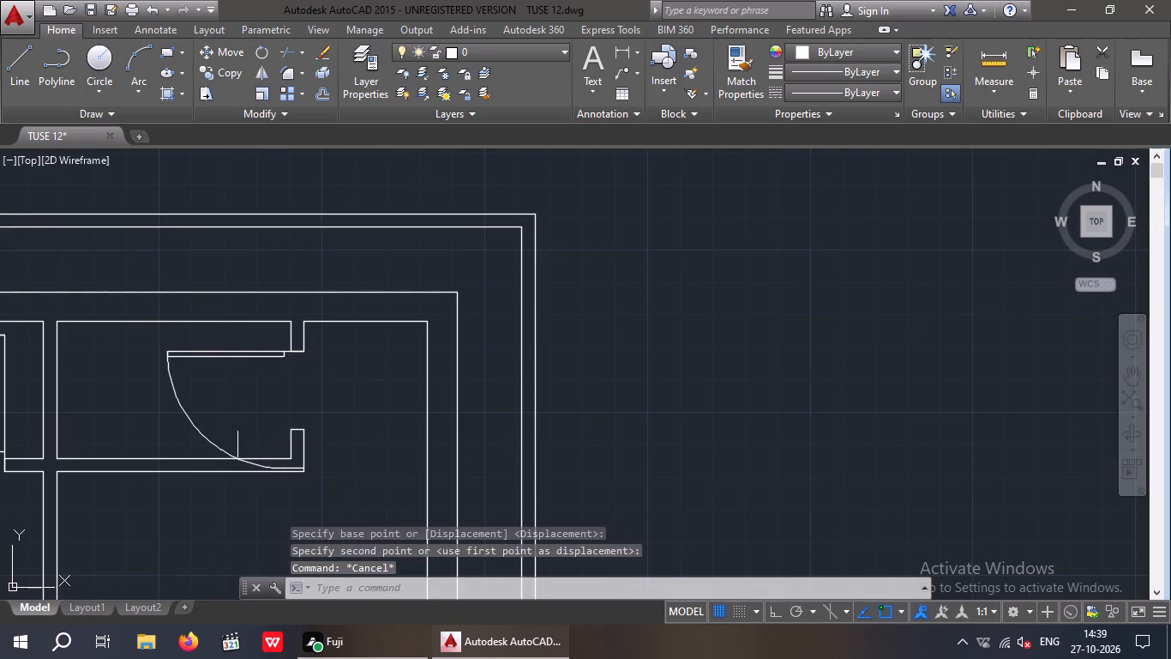
left_click_drag(236, 402, 197, 427)
left_click(185, 433)
scroll(288, 455, "up", 2)
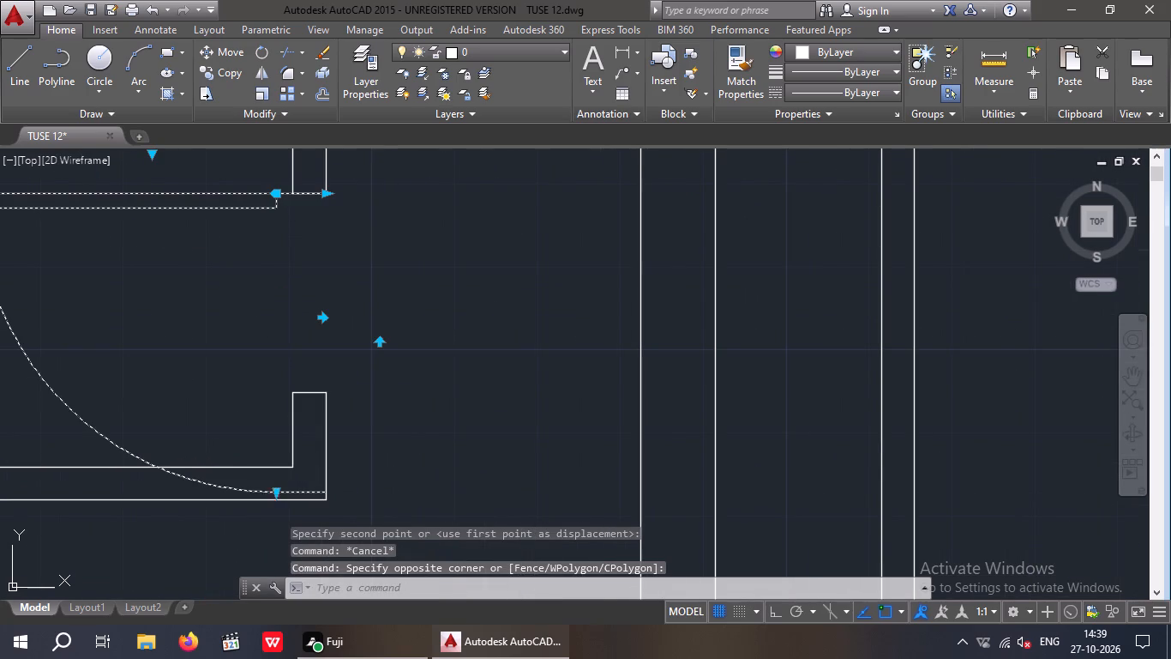
left_click(272, 493)
left_click(286, 404)
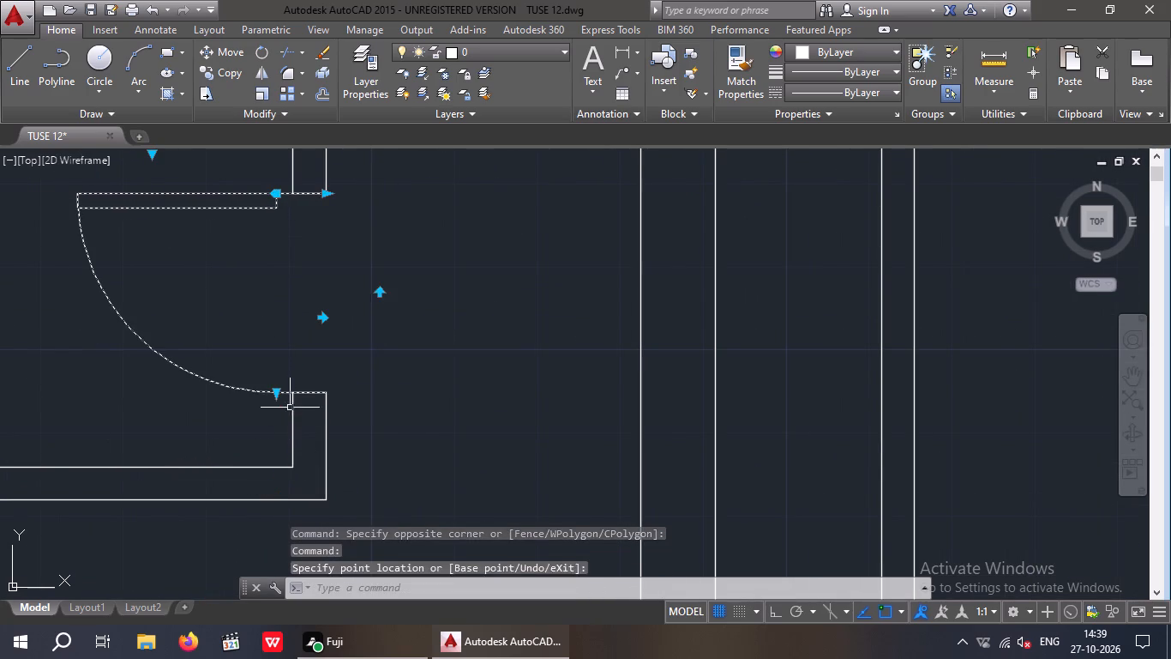
key("Escape")
Save the drawing.
scroll(323, 397, "down", 3)
middle_click_drag(349, 402, 496, 375)
scroll(495, 375, "down", 2)
middle_click_drag(471, 431, 525, 399)
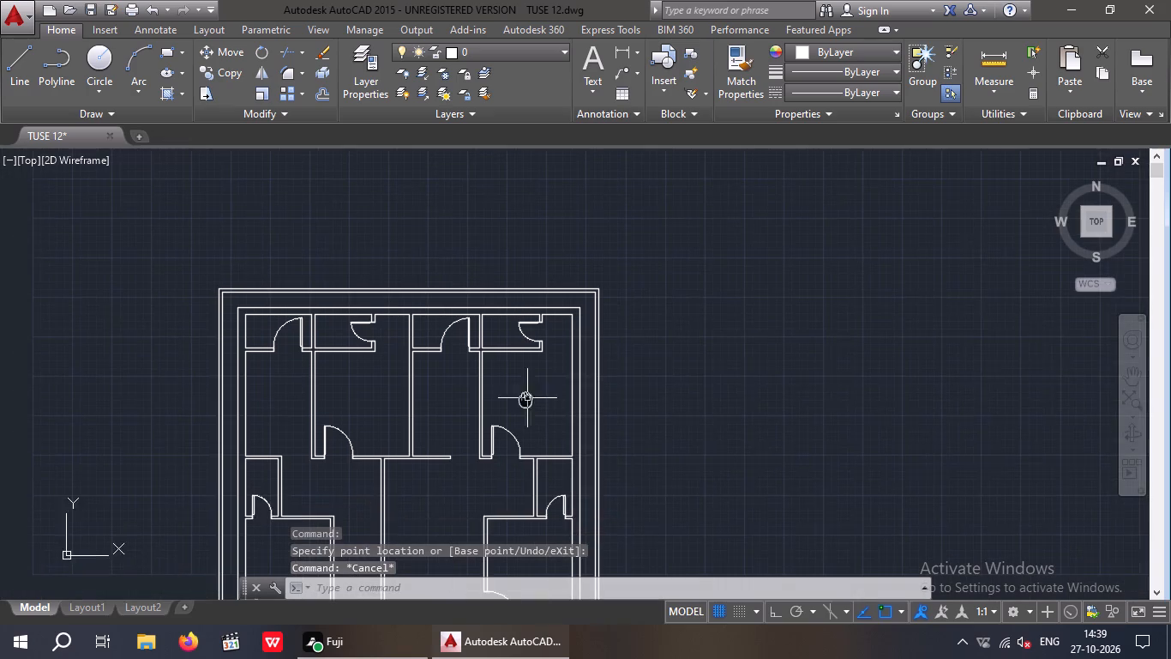
key("ctrl+s")
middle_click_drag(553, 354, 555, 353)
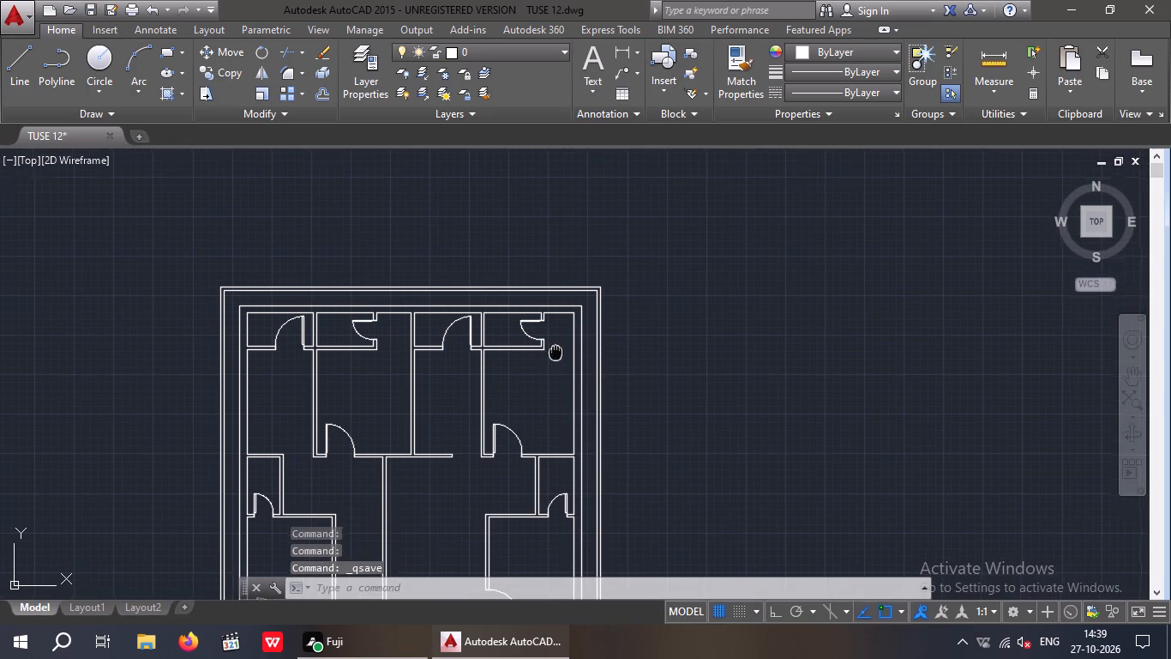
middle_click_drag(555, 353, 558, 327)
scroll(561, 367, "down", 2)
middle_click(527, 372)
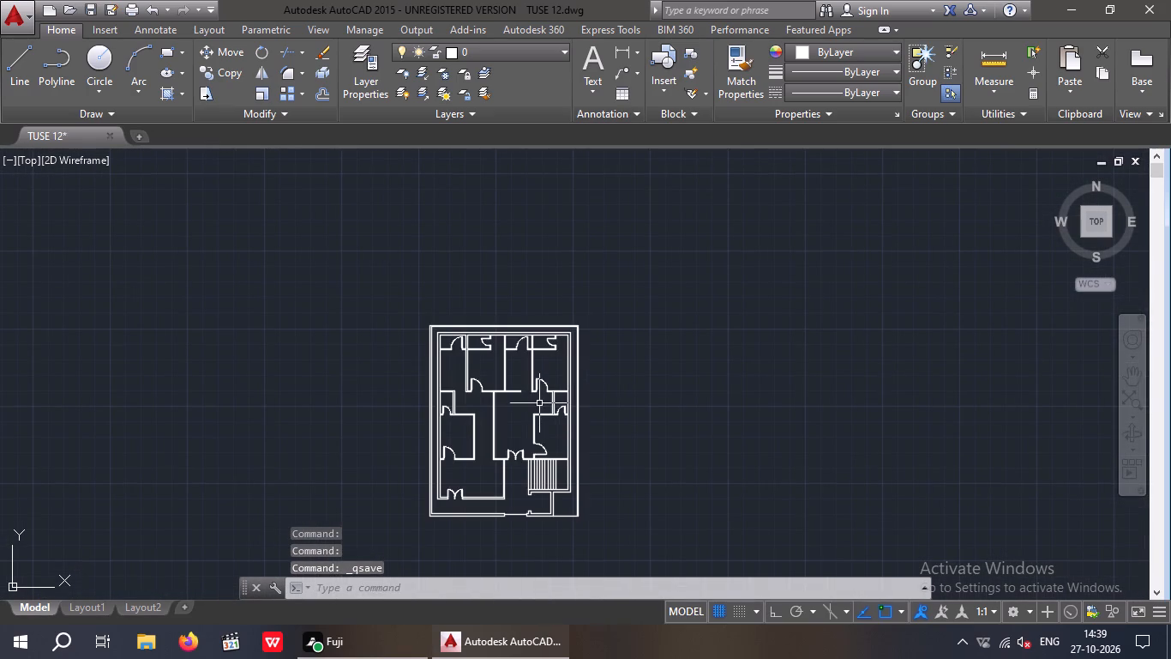
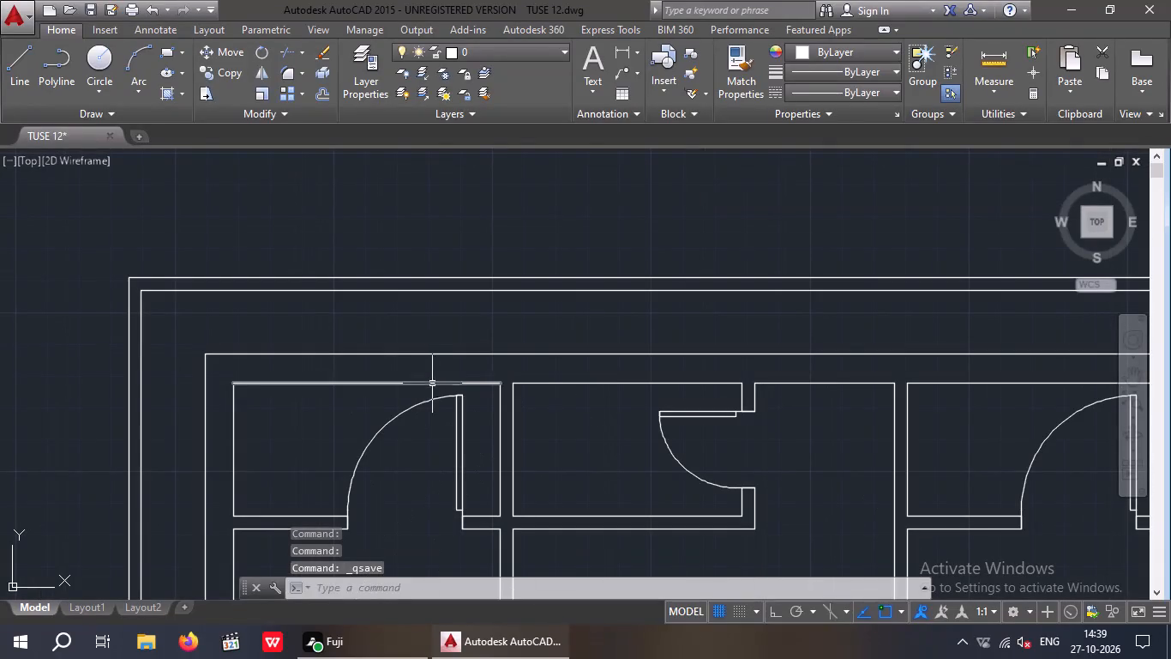
Draw a line across the top exterior wall from the inner-face midpoint of the second small room from the left to the outer face.
key("l")
key("space")
scroll(447, 366, "down", 2)
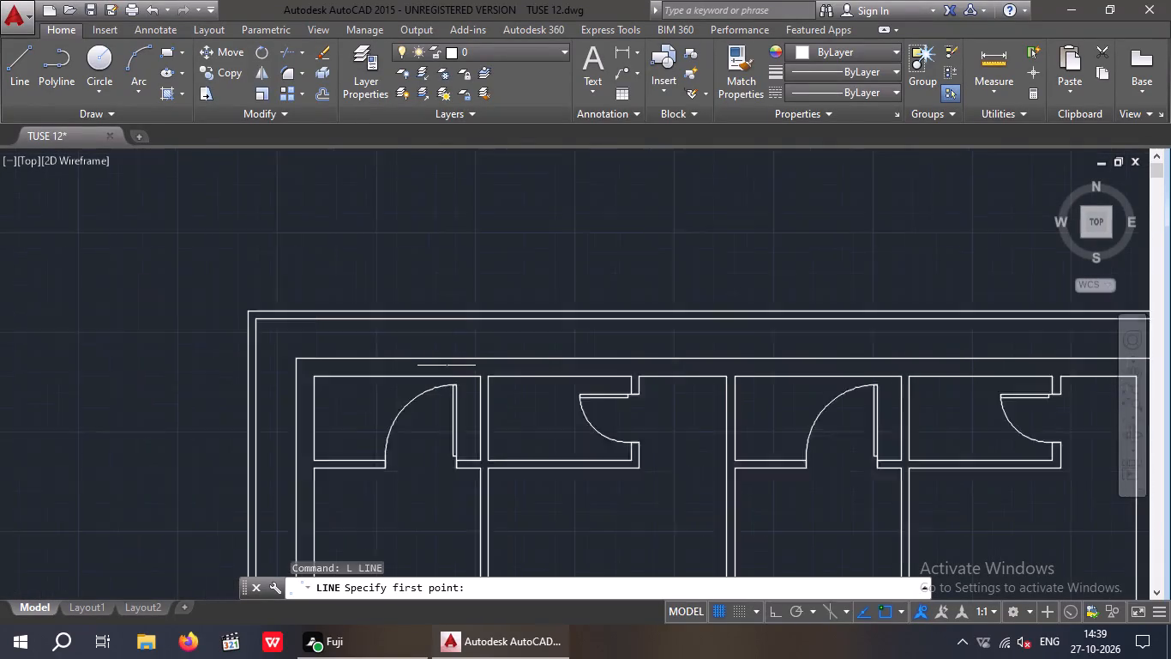
scroll(520, 371, "up", 3)
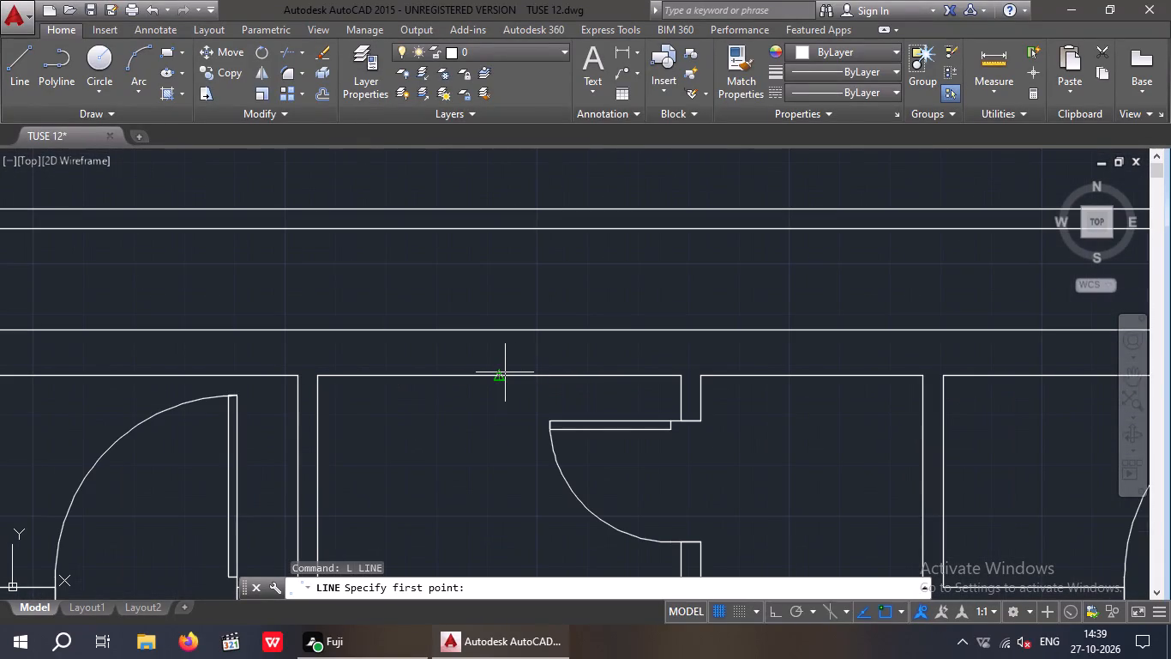
left_click(498, 376)
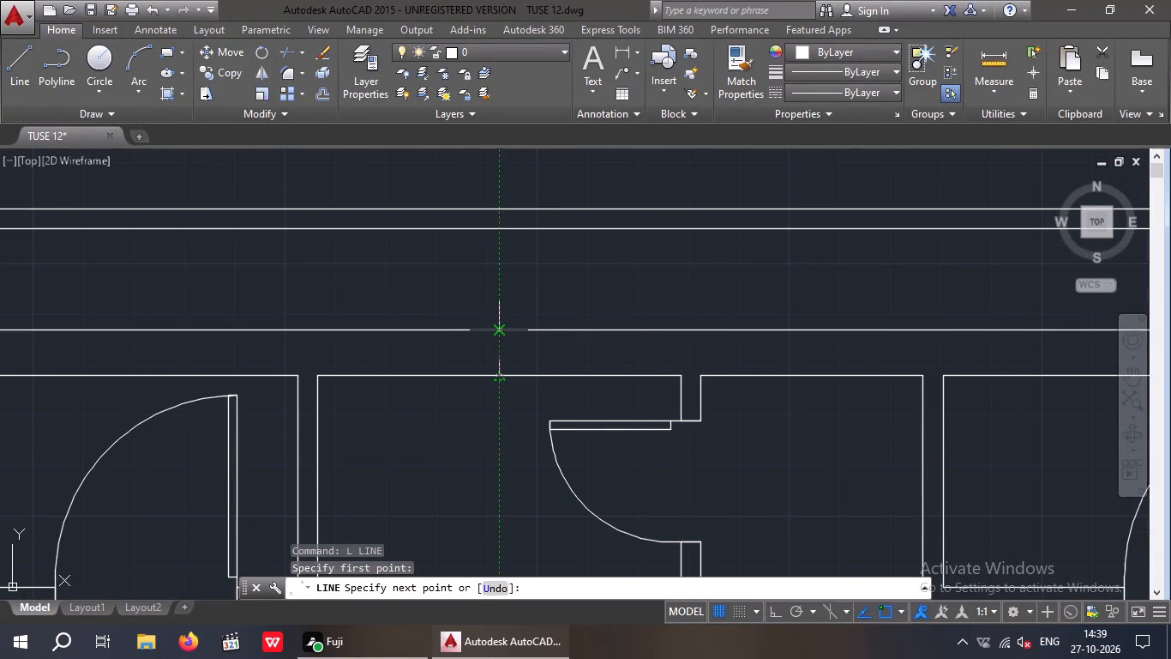
left_click(501, 332)
key("space")
With Ortho on, draw a line across the top exterior wall at the top-right small room's inner-face midpoint.
scroll(514, 336, "down", 4)
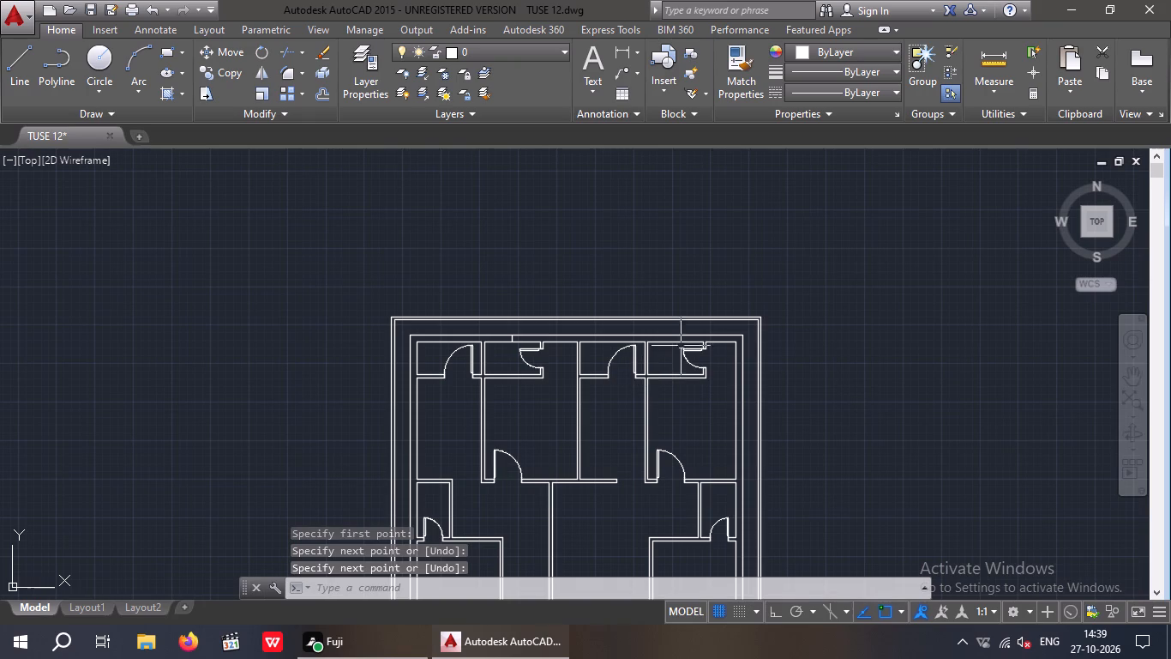
scroll(661, 346, "up", 3)
middle_click_drag(722, 341, 719, 342)
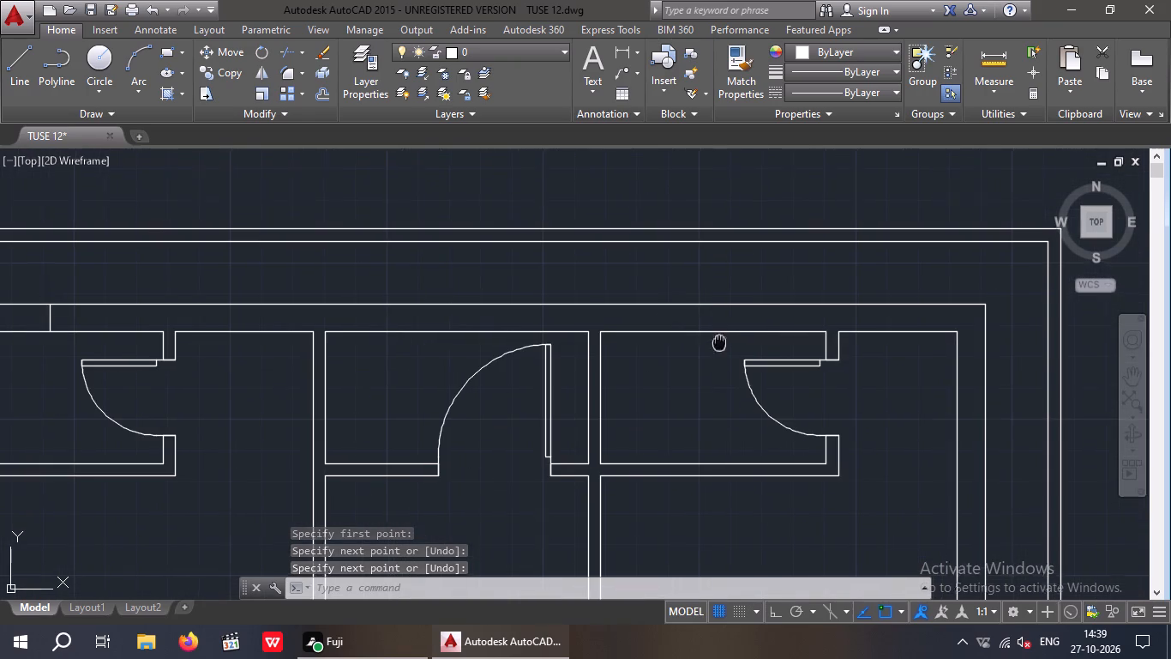
middle_click_drag(719, 342, 573, 402)
key("space")
left_click(570, 390)
scroll(566, 369, "up", 2)
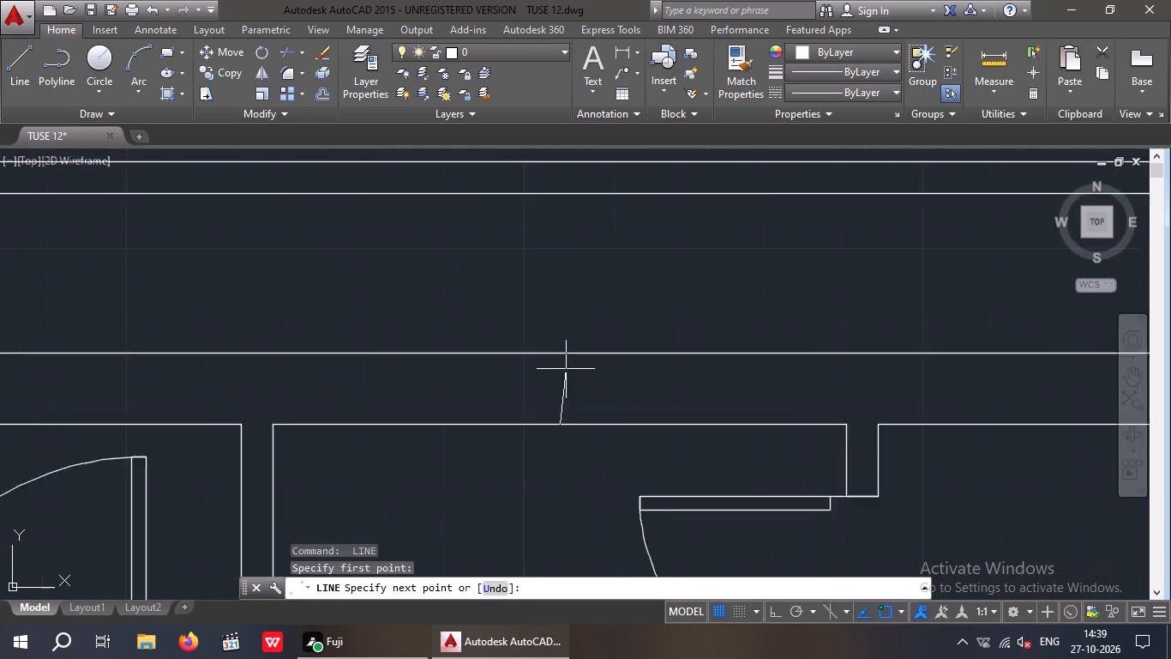
scroll(566, 369, "up", 1)
left_click(776, 614)
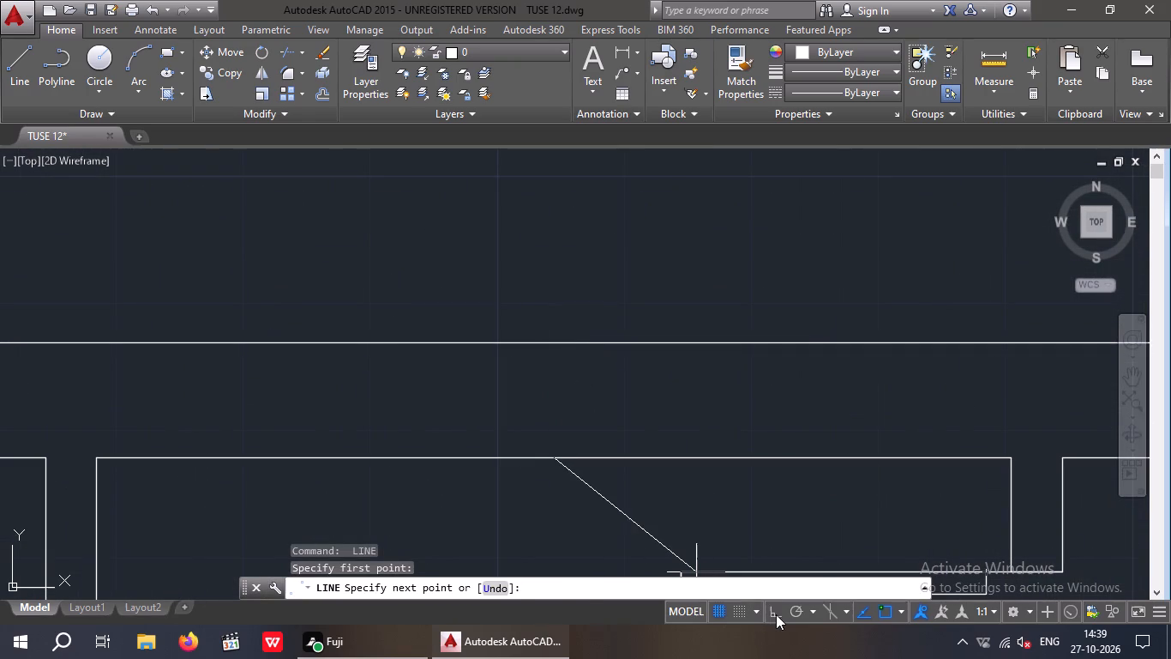
left_click(556, 343)
key("space")
Draw a horizontal line across the left exterior wall from the inner-face midpoint of the small mid-plan room to the outer face.
scroll(545, 332, "down", 5)
middle_click_drag(561, 396, 573, 338)
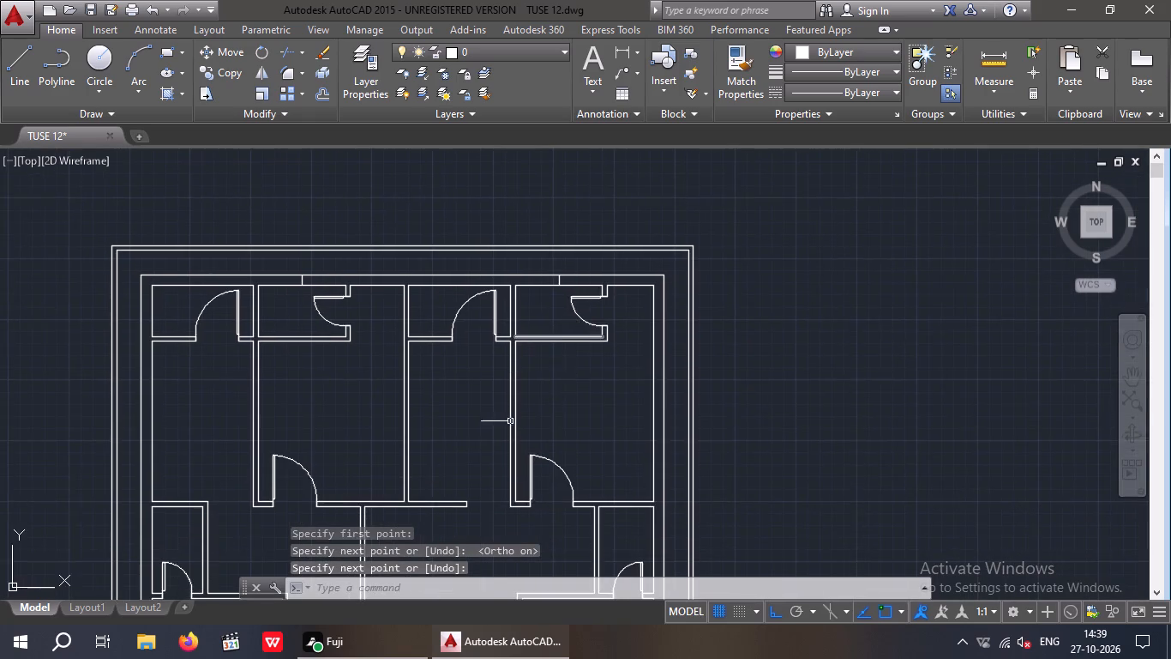
scroll(501, 429, "down", 1)
middle_click_drag(519, 393, 590, 305)
scroll(351, 420, "up", 3)
key("space")
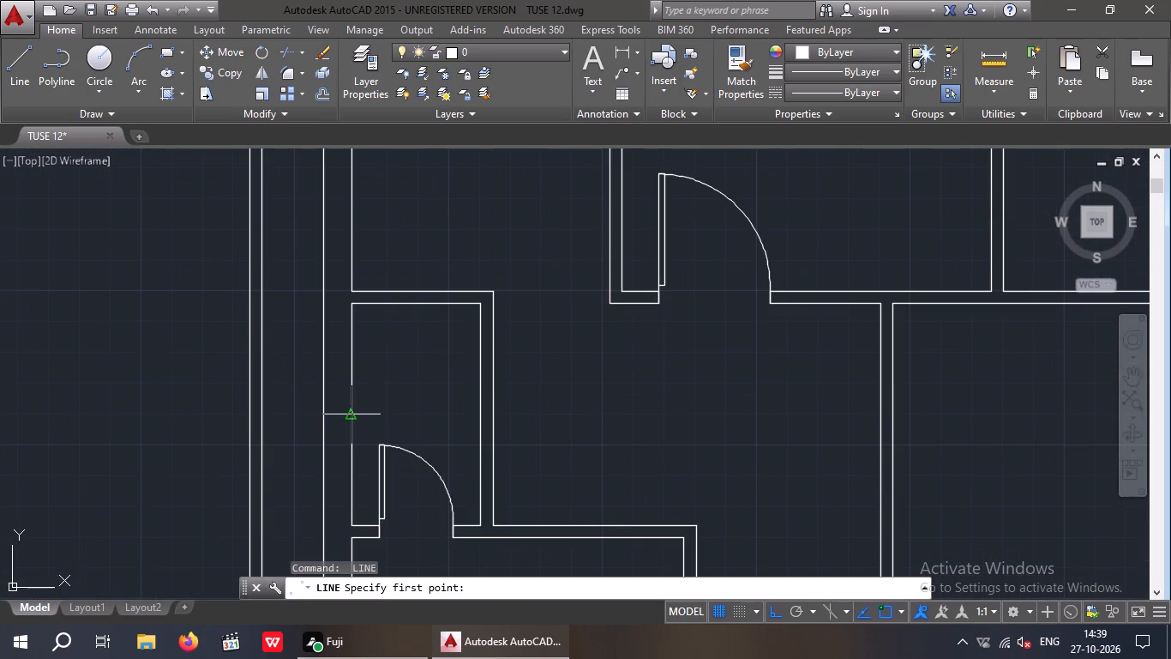
left_click(351, 416)
scroll(323, 423, "up", 3)
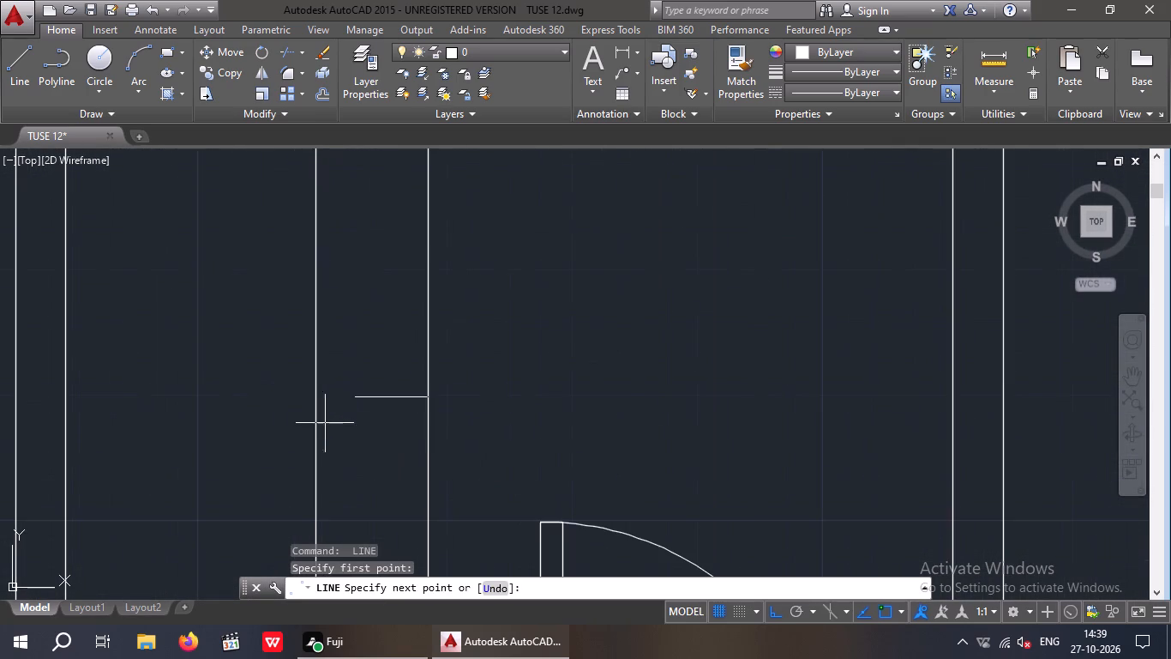
left_click(316, 402)
key("space")
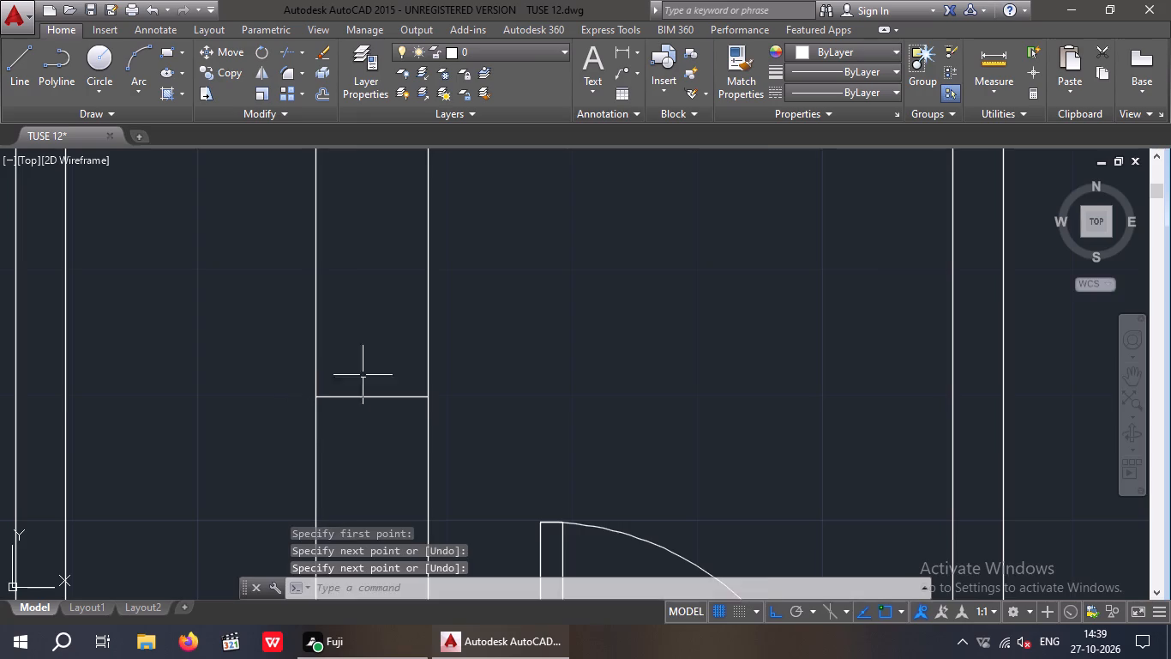
Draw a horizontal line across the right exterior wall from the inner-face midpoint of the small mid-plan room to the outer face.
scroll(373, 367, "down", 4)
middle_click_drag(515, 384, 325, 407)
scroll(376, 382, "down", 3)
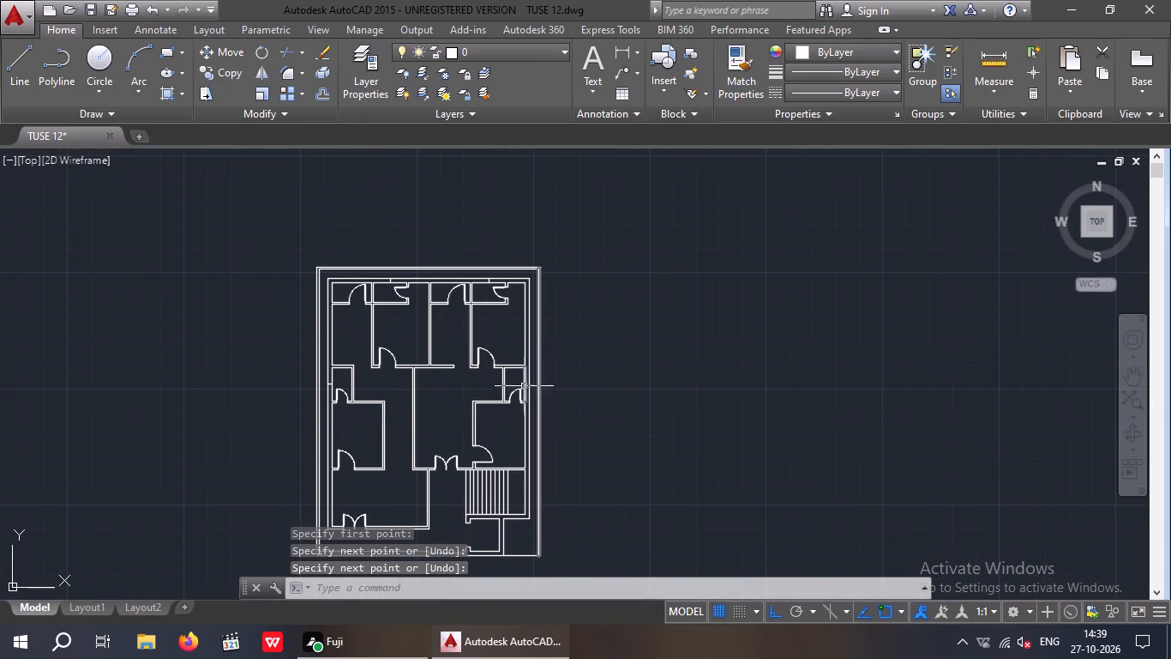
scroll(515, 379, "up", 3)
key("space")
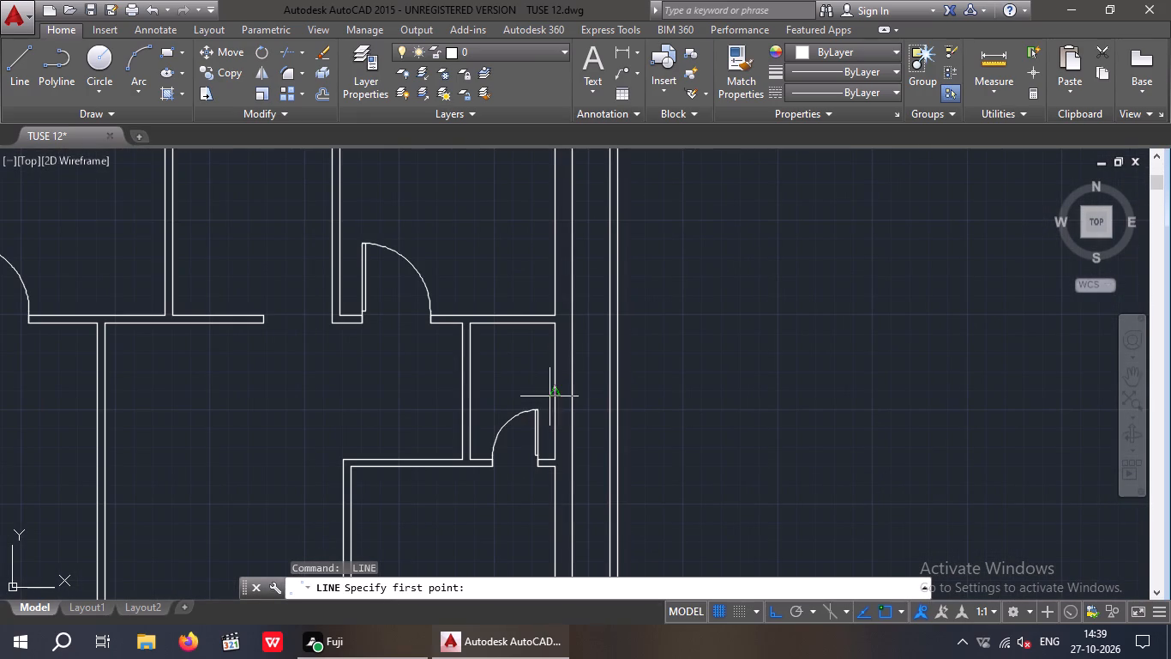
left_click(554, 395)
scroll(592, 398, "up", 3)
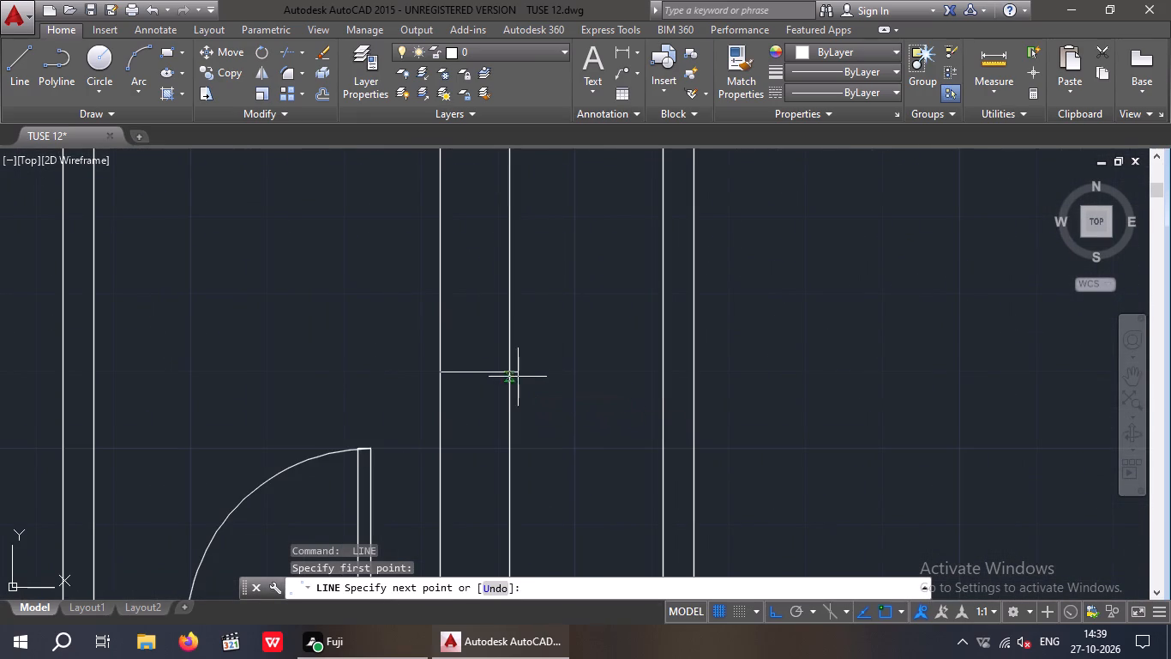
left_click(508, 375)
key("space")
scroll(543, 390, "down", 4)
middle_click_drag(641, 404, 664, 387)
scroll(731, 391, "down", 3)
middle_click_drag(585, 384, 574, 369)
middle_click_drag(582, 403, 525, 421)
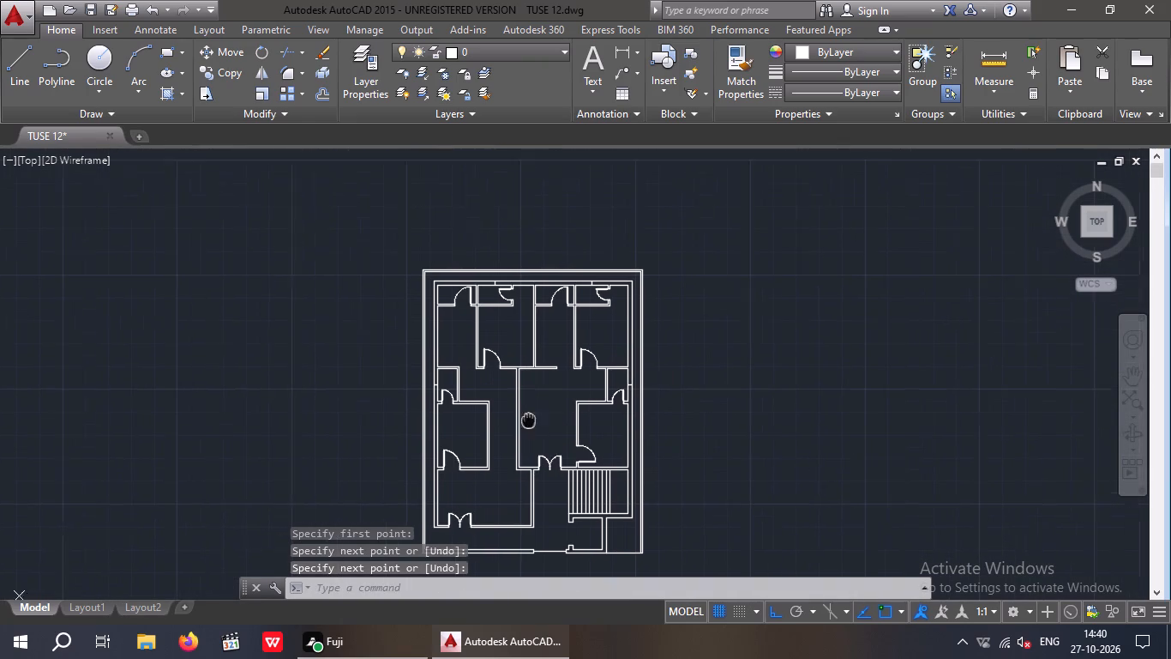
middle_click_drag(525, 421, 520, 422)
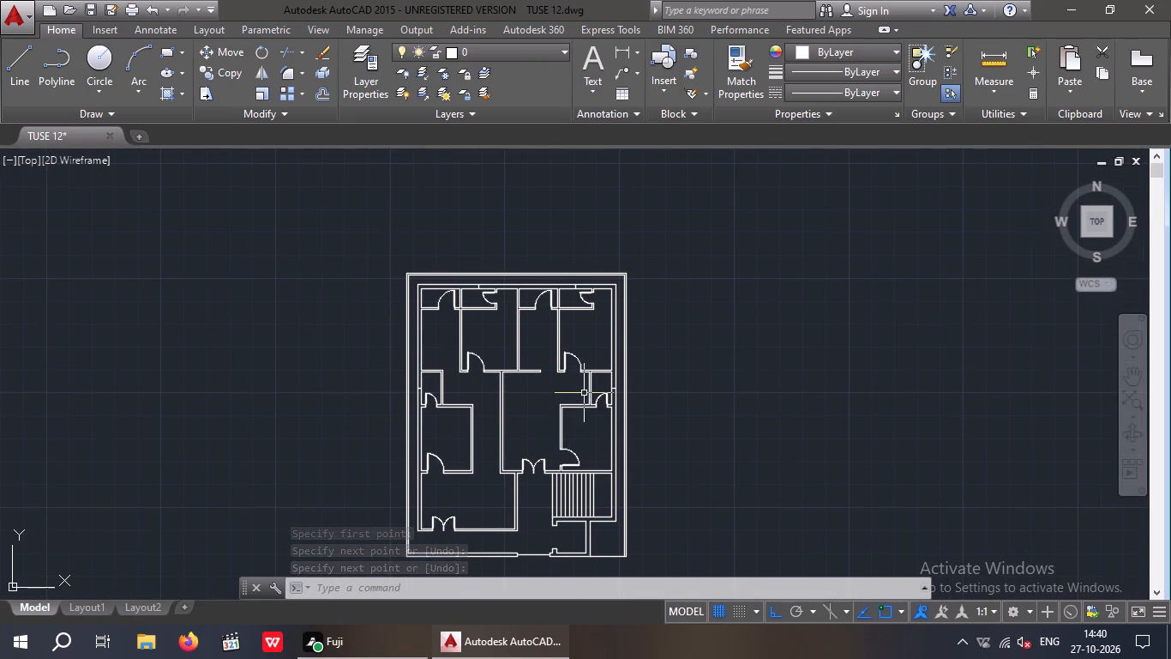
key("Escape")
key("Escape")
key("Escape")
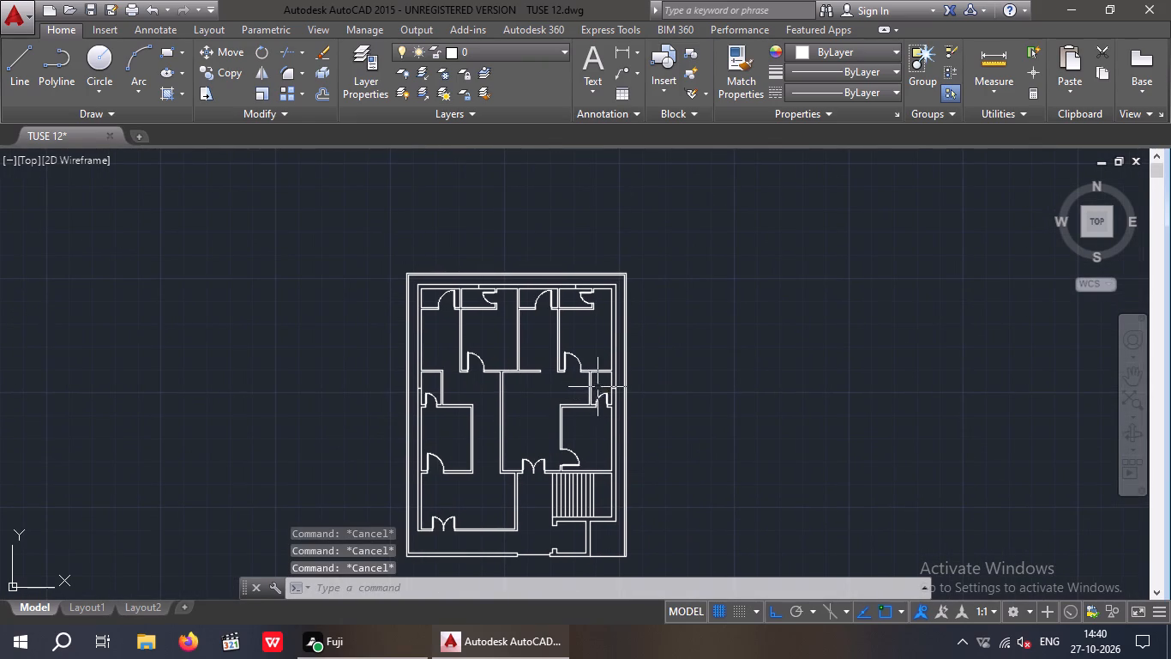
Offset the midpoint line across the left exterior wall by 1' both upward and downward.
key("o")
key("Return")
key("1")
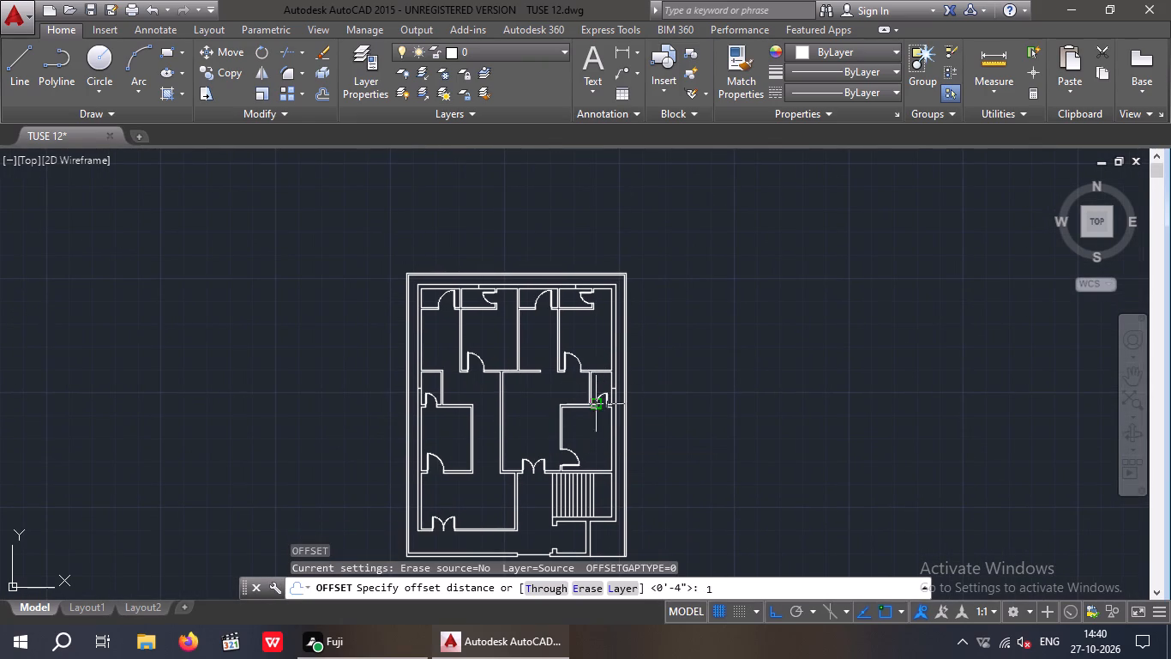
key("apostrophe")
key("Return")
scroll(424, 389, "up", 3)
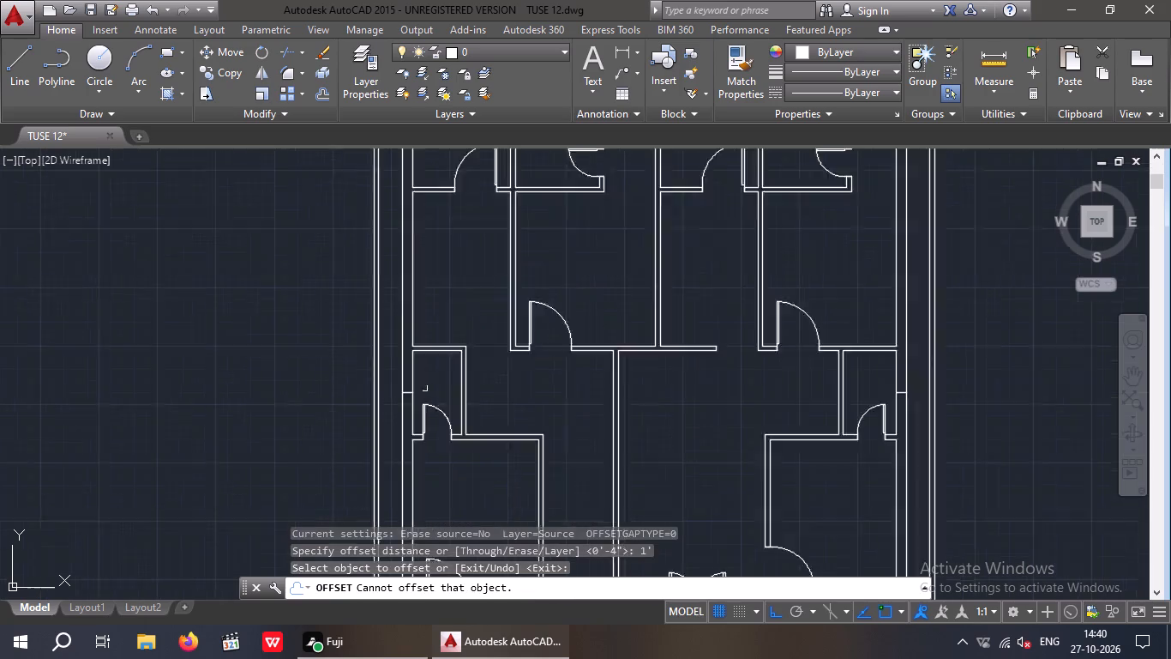
scroll(424, 389, "up", 2)
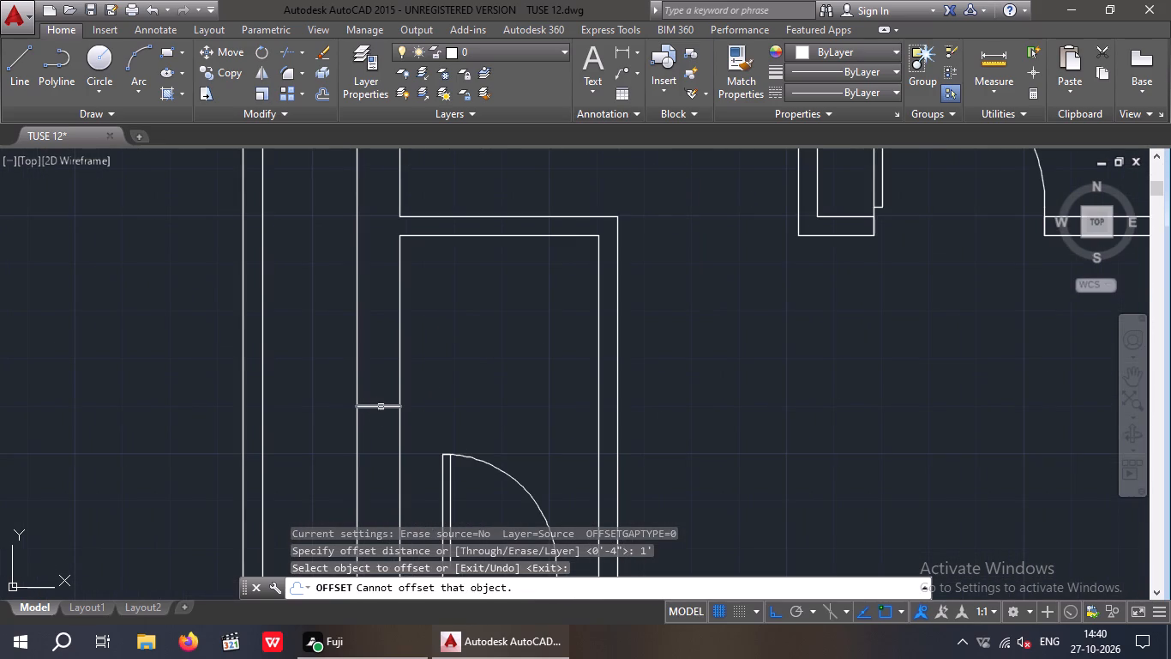
left_click_drag(381, 407, 382, 399)
left_click(385, 368)
left_click_drag(383, 408, 360, 450)
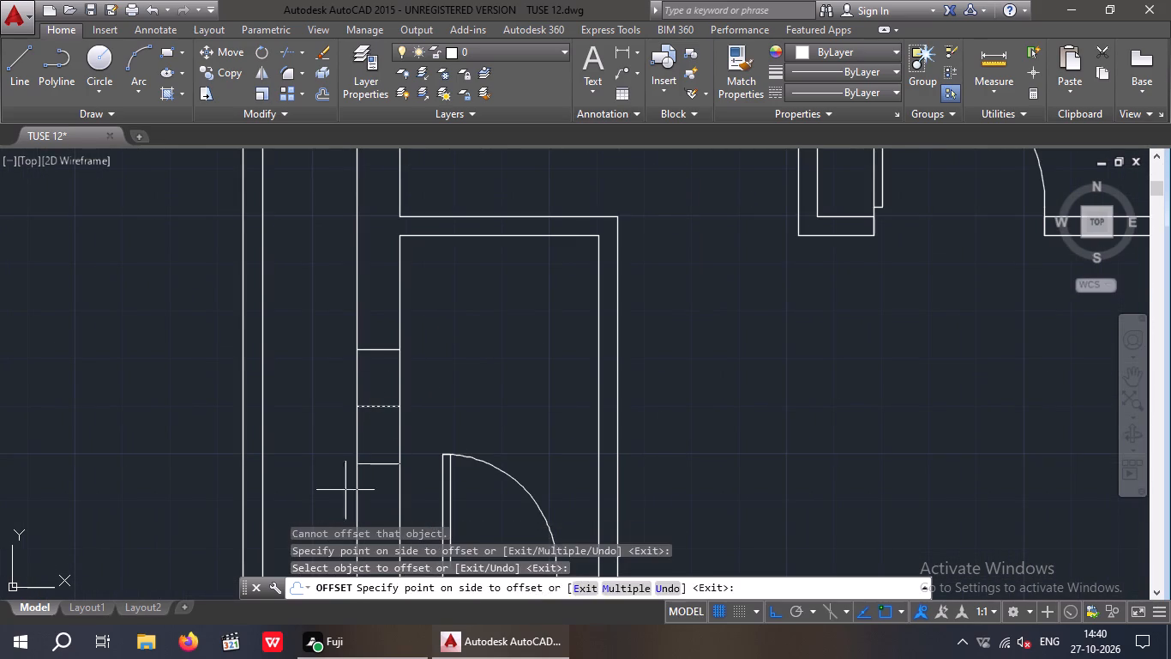
left_click(347, 490)
Offset the midpoint line across the right exterior wall by 1' both upward and downward.
scroll(365, 386, "down", 3)
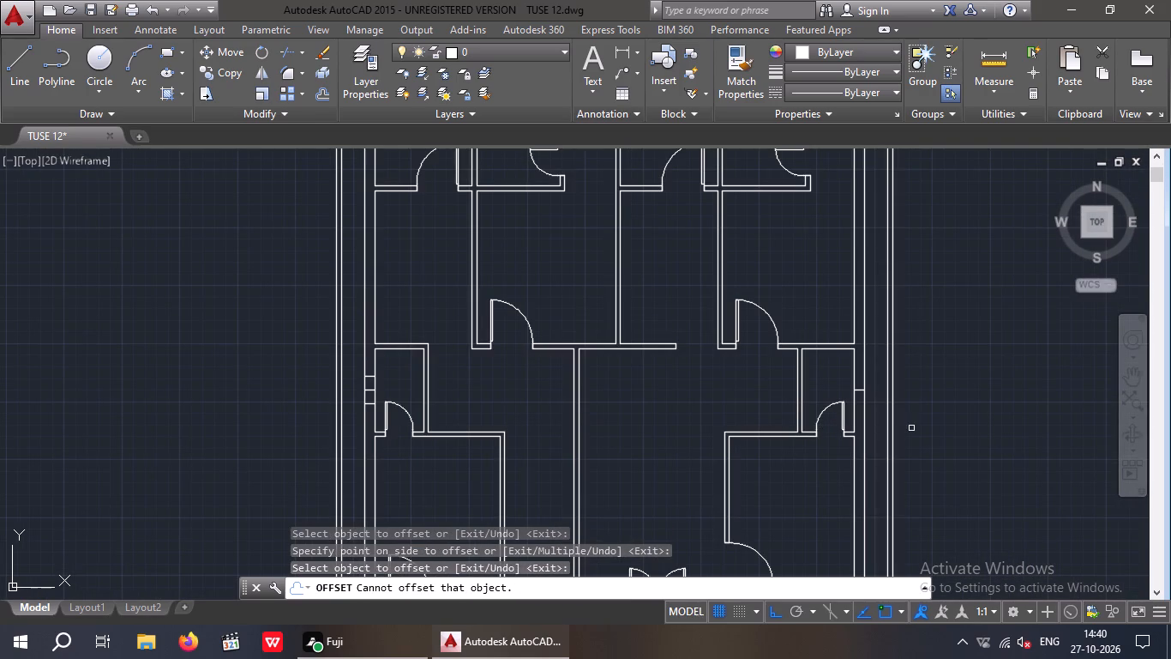
middle_click_drag(909, 431, 666, 482)
scroll(628, 451, "up", 3)
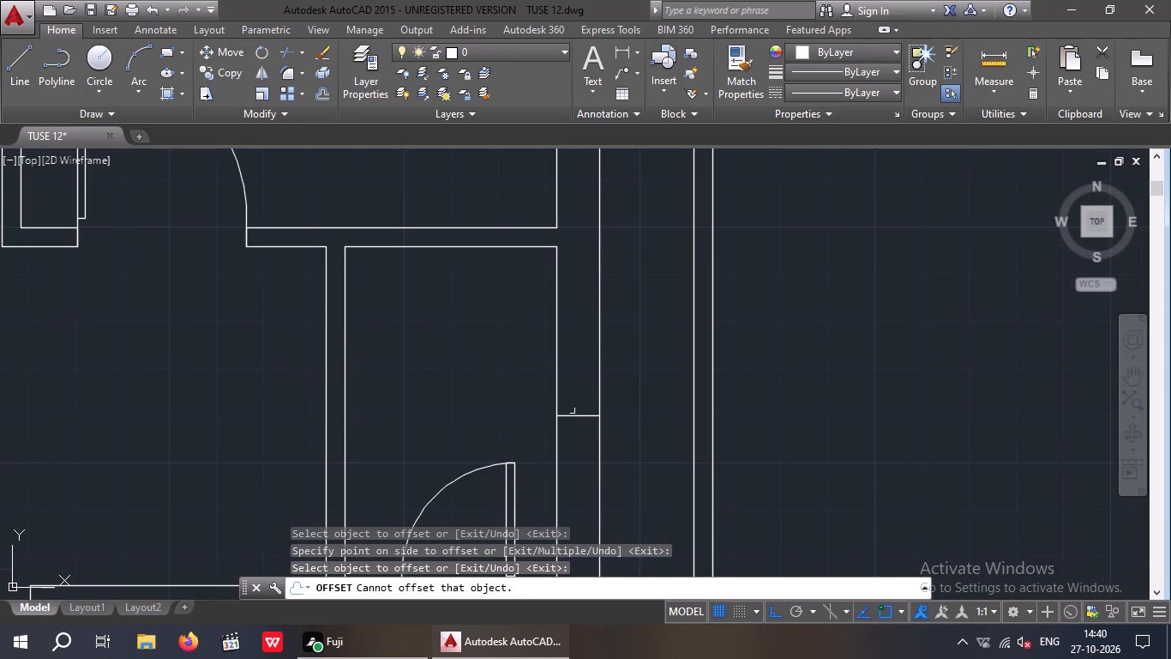
left_click_drag(579, 415, 582, 386)
left_click(585, 352)
scroll(583, 380, "down", 2)
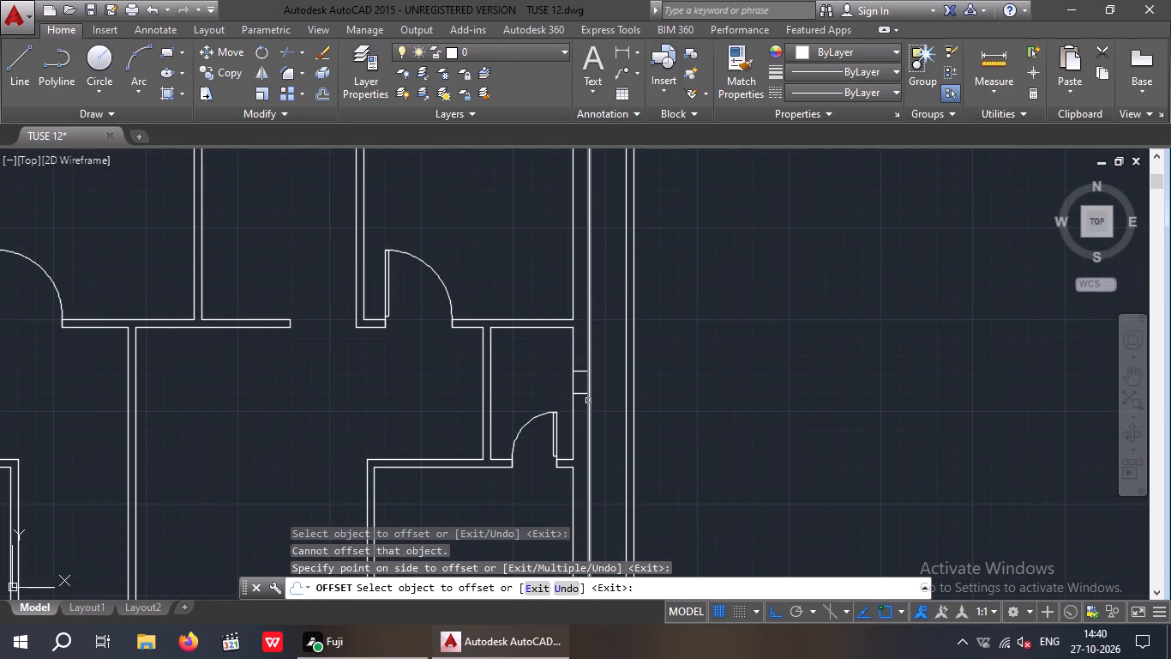
left_click(580, 394)
left_click(585, 426)
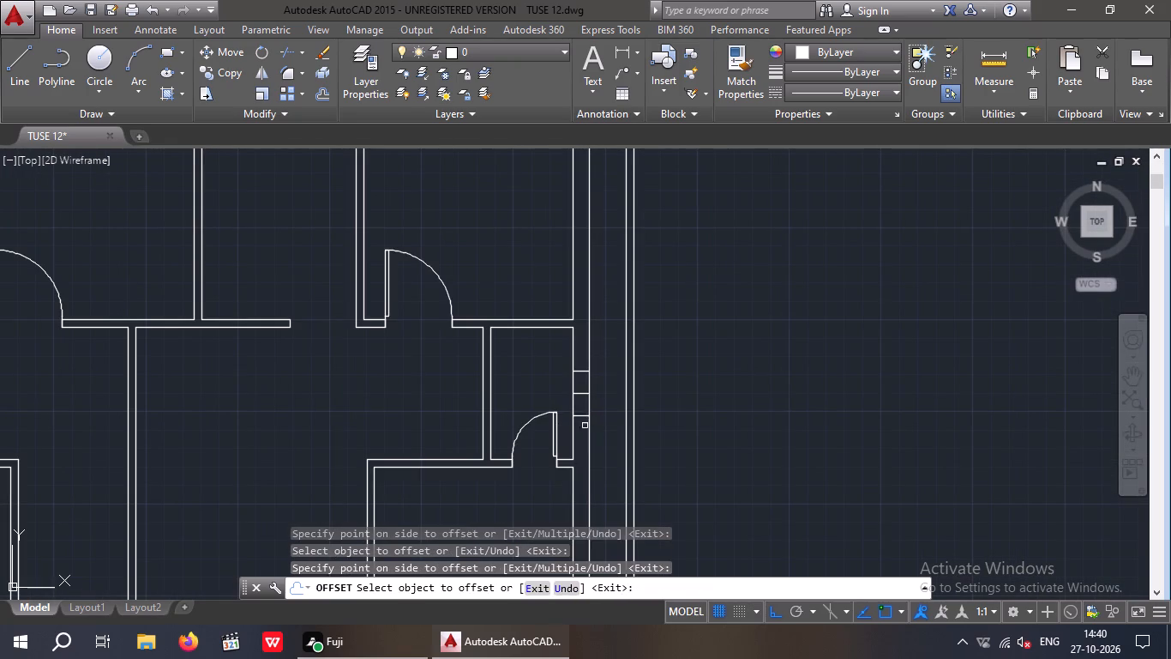
Offset the midpoint line above the top-right small room by 1' to both its right and left.
scroll(617, 363, "down", 3)
middle_click_drag(694, 419, 704, 498)
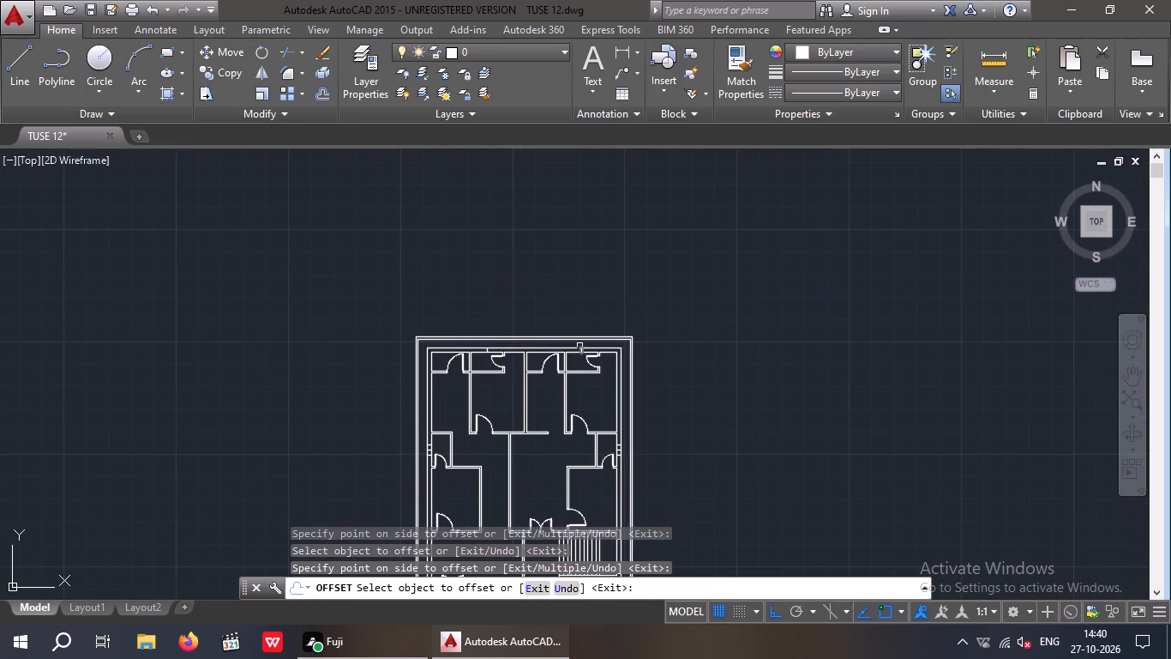
scroll(579, 346, "up", 5)
left_click_drag(587, 373, 601, 377)
left_click(651, 373)
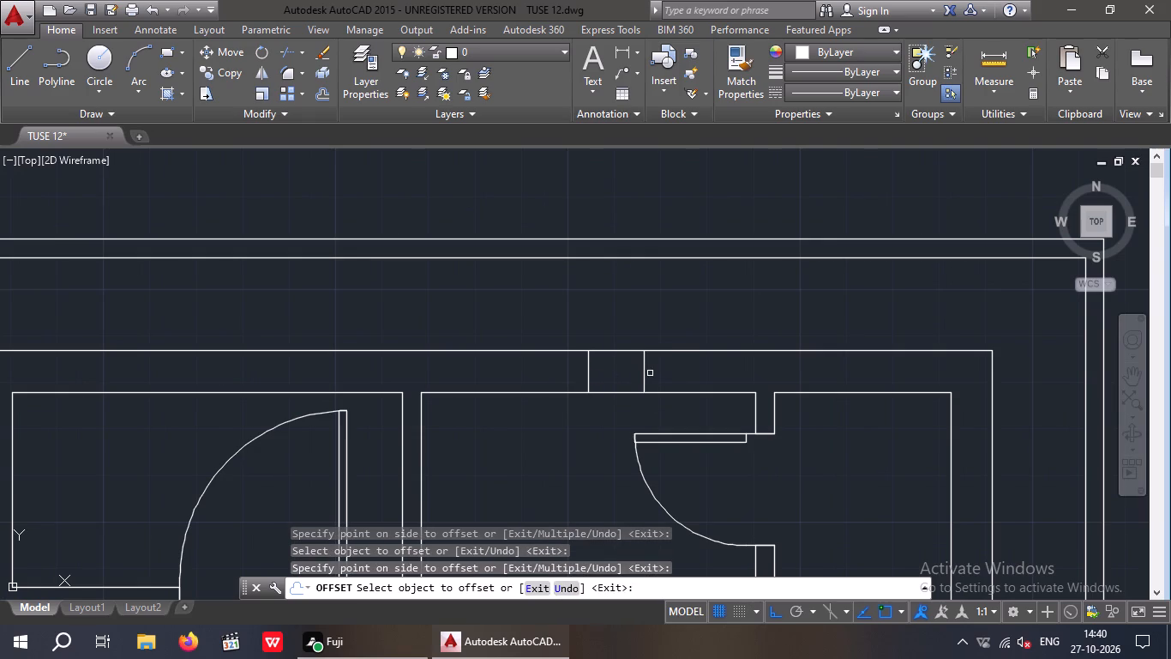
left_click_drag(587, 372, 567, 378)
left_click(524, 384)
Offset the midpoint line above the second small room from the left by 1' to both sides and end the Offset command.
scroll(552, 380, "down", 4)
scroll(409, 378, "up", 4)
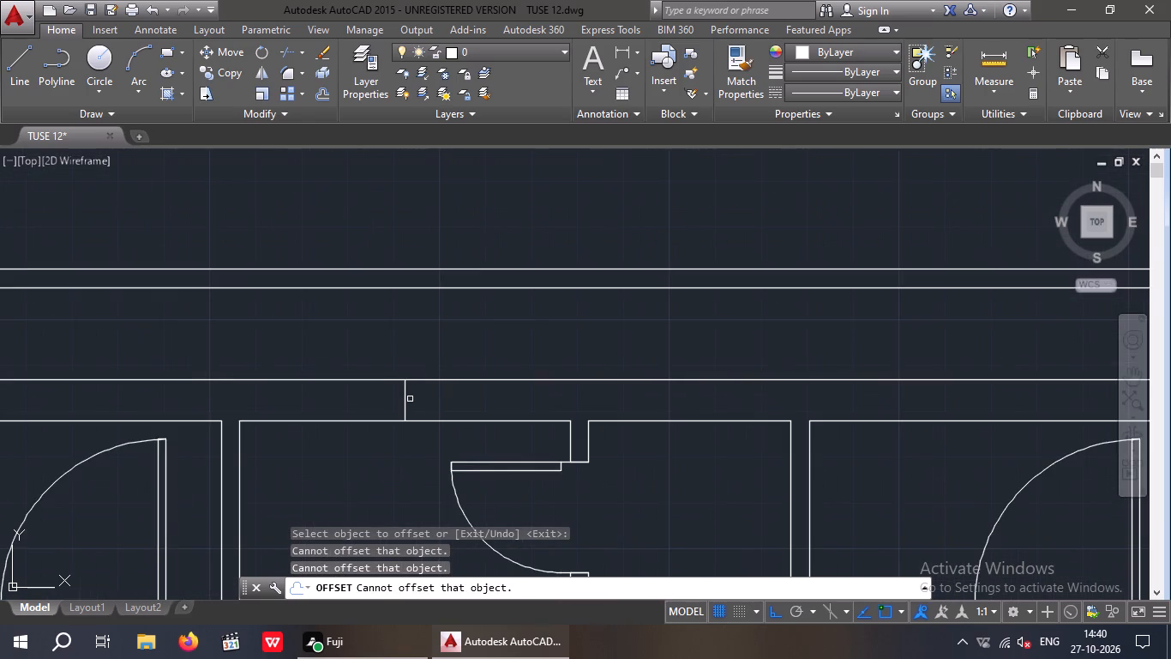
scroll(406, 399, "up", 1)
left_click_drag(399, 401, 416, 407)
left_click(472, 404)
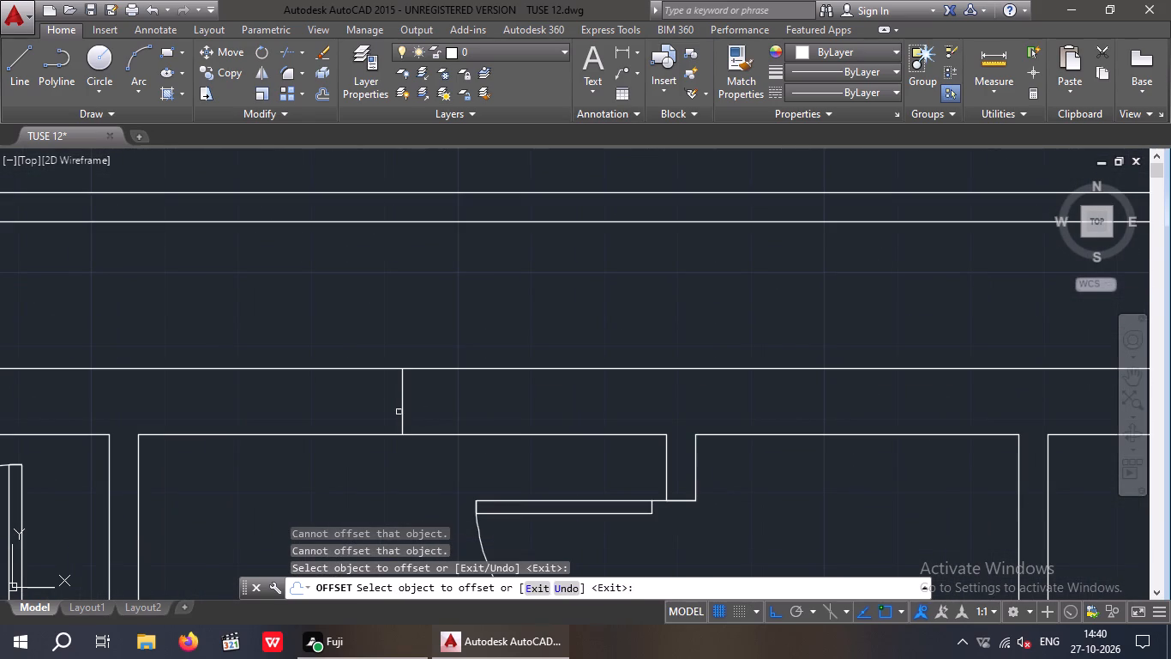
left_click(404, 408)
left_click(471, 401)
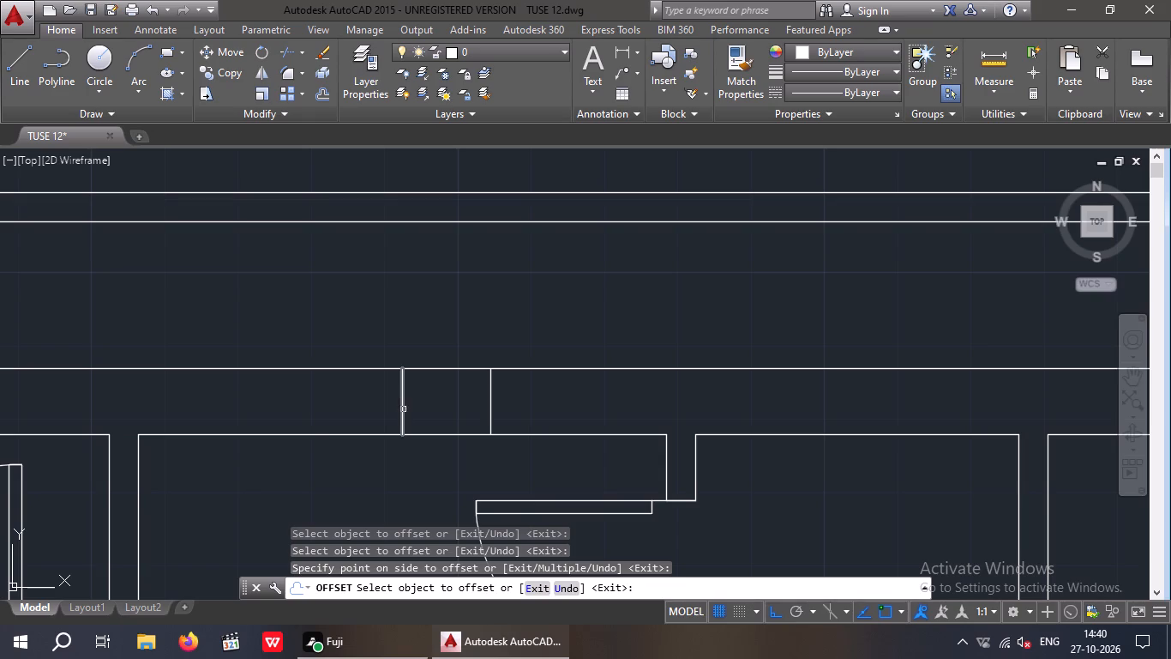
left_click_drag(403, 408, 389, 414)
left_click_drag(249, 438, 258, 439)
scroll(283, 429, "down", 1)
key("Escape")
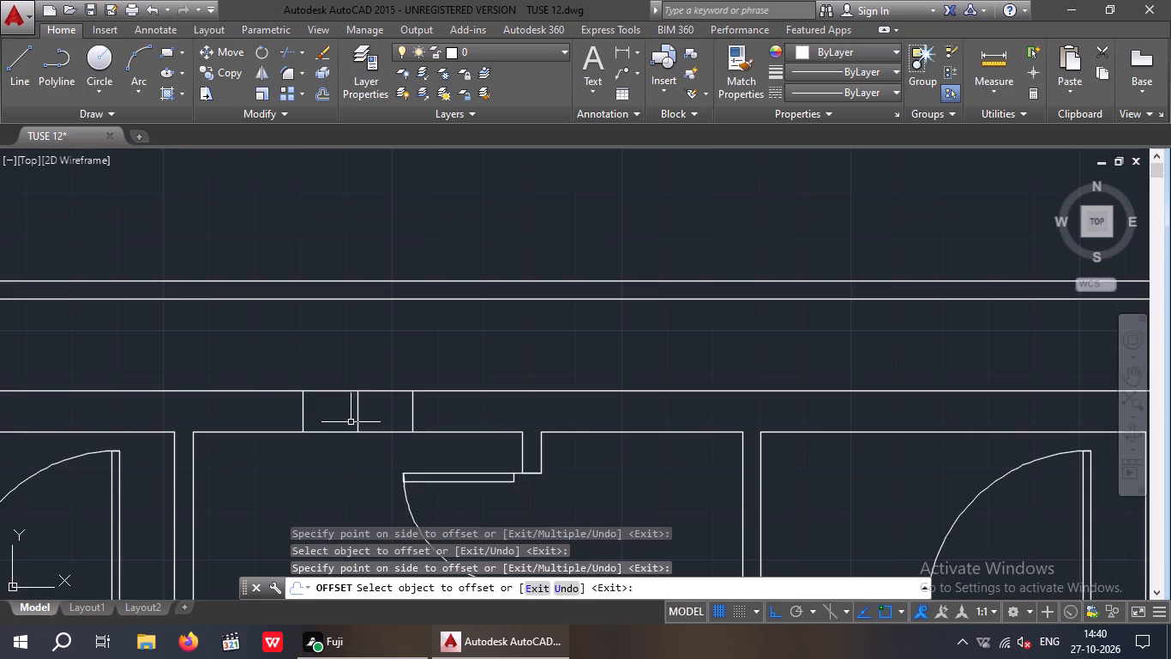
key("Escape")
Erase the original midpoint line between the two offset lines above the second small room from the left.
scroll(363, 410, "up", 2)
left_click_drag(375, 397, 328, 427)
left_click(325, 428)
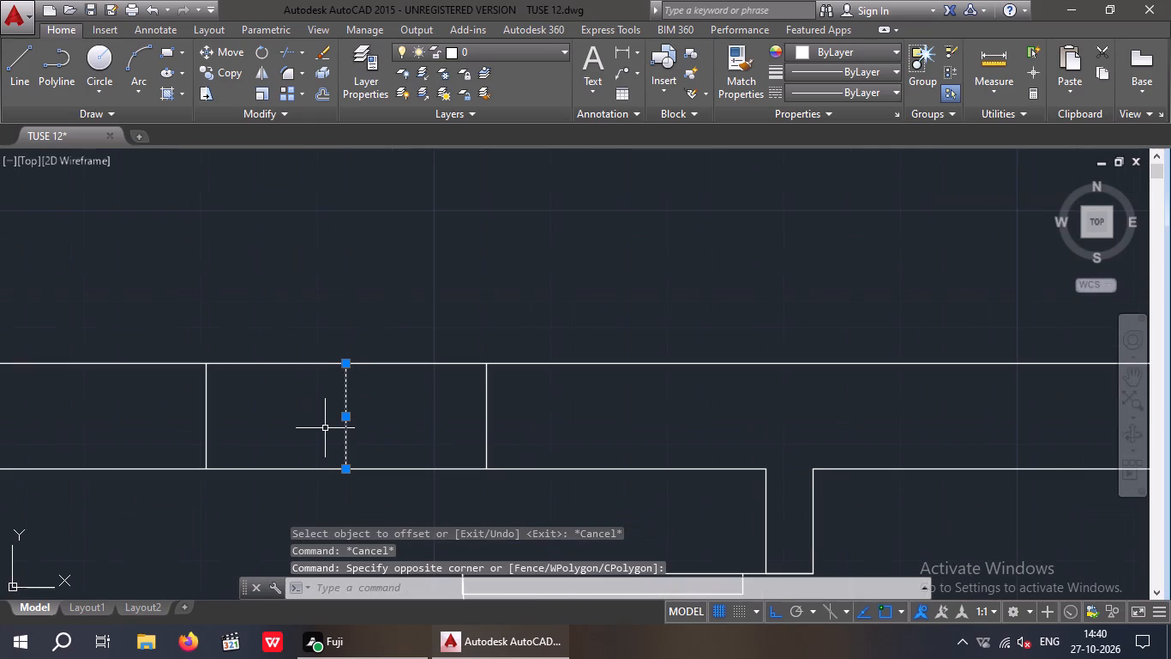
key("Delete")
Erase the original midpoint line between the two offset lines above the top-right small room.
scroll(338, 422, "down", 4)
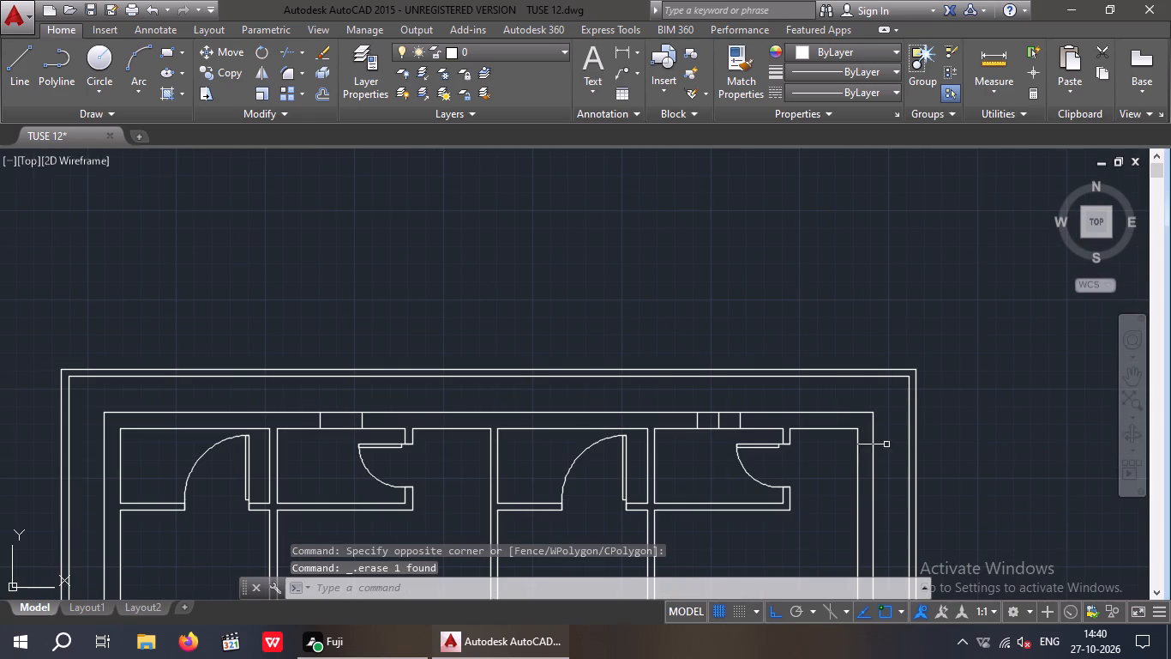
scroll(729, 420, "up", 4)
left_click_drag(695, 421, 646, 447)
left_click(645, 447)
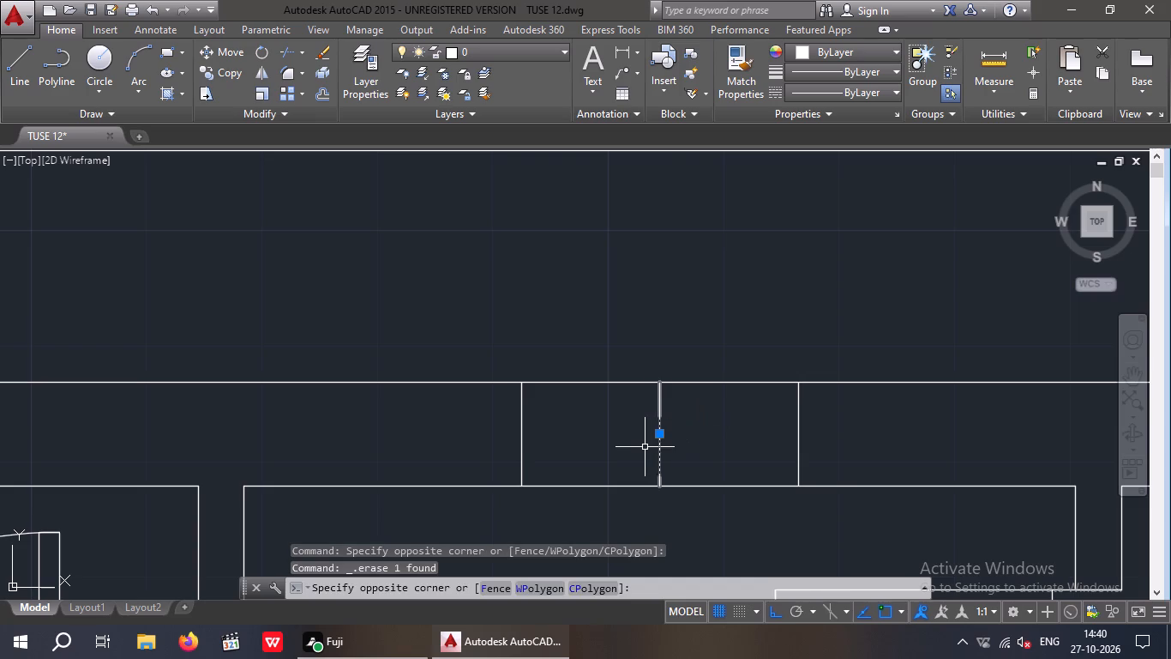
key("Delete")
Erase the original midpoint line between the two offset lines across the left exterior wall.
scroll(651, 444, "down", 5)
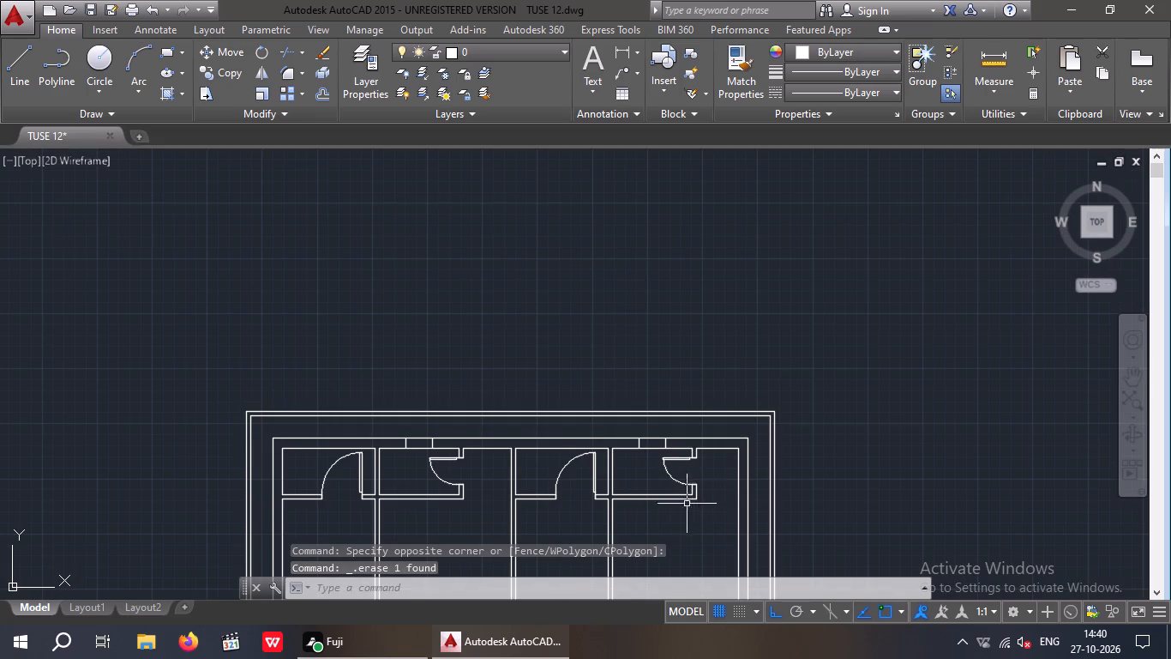
middle_click_drag(735, 372, 737, 365)
middle_click_drag(671, 493, 740, 355)
scroll(736, 353, "down", 2)
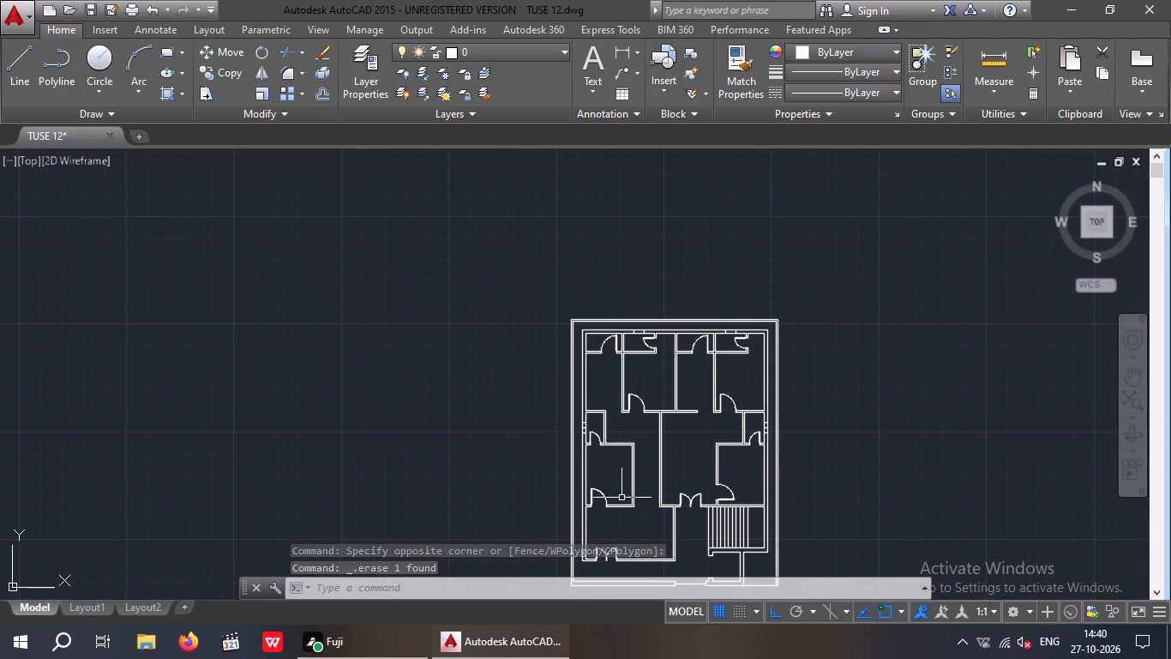
middle_click_drag(616, 496, 584, 349)
middle_click_drag(573, 429, 571, 439)
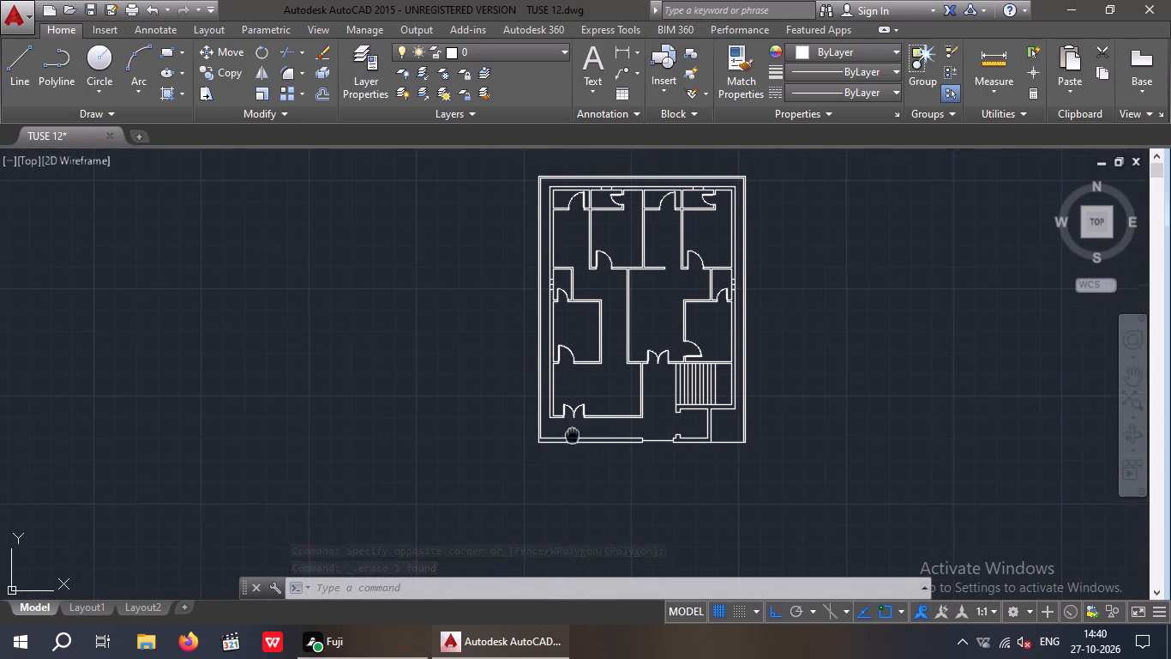
middle_click_drag(571, 439, 557, 477)
scroll(537, 330, "up", 7)
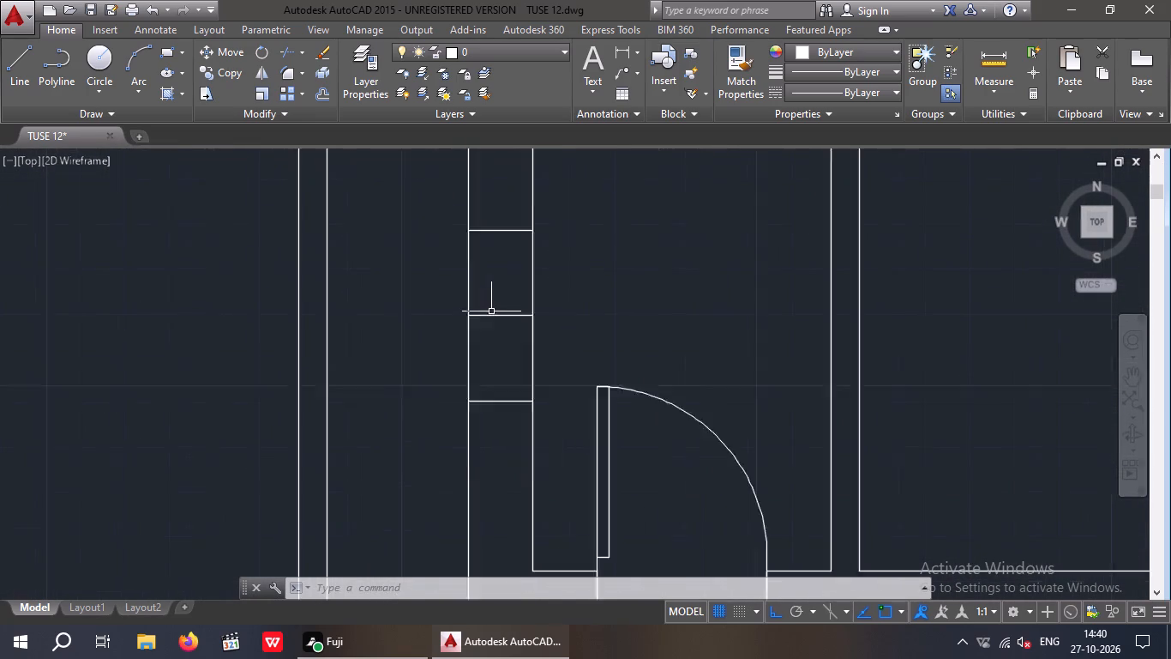
left_click_drag(517, 369, 510, 354)
left_click(499, 298)
key("Delete")
Erase the original midpoint line between the two offset lines across the right exterior wall.
scroll(500, 329, "down", 4)
scroll(701, 376, "down", 3)
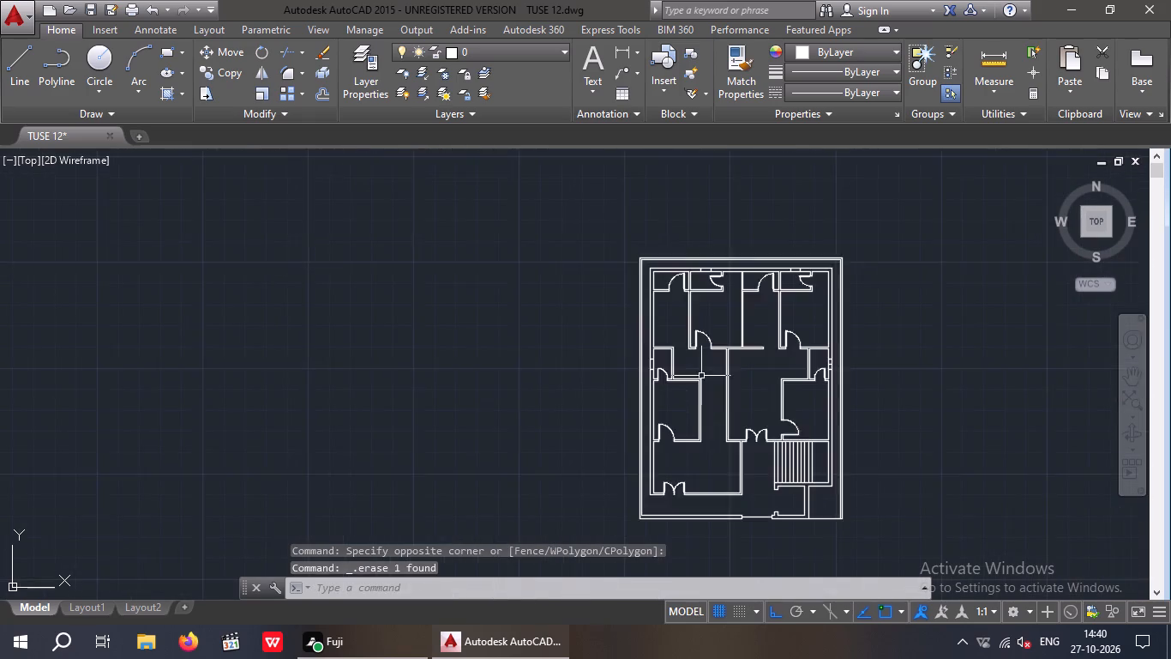
middle_click_drag(688, 383, 309, 469)
scroll(439, 450, "up", 5)
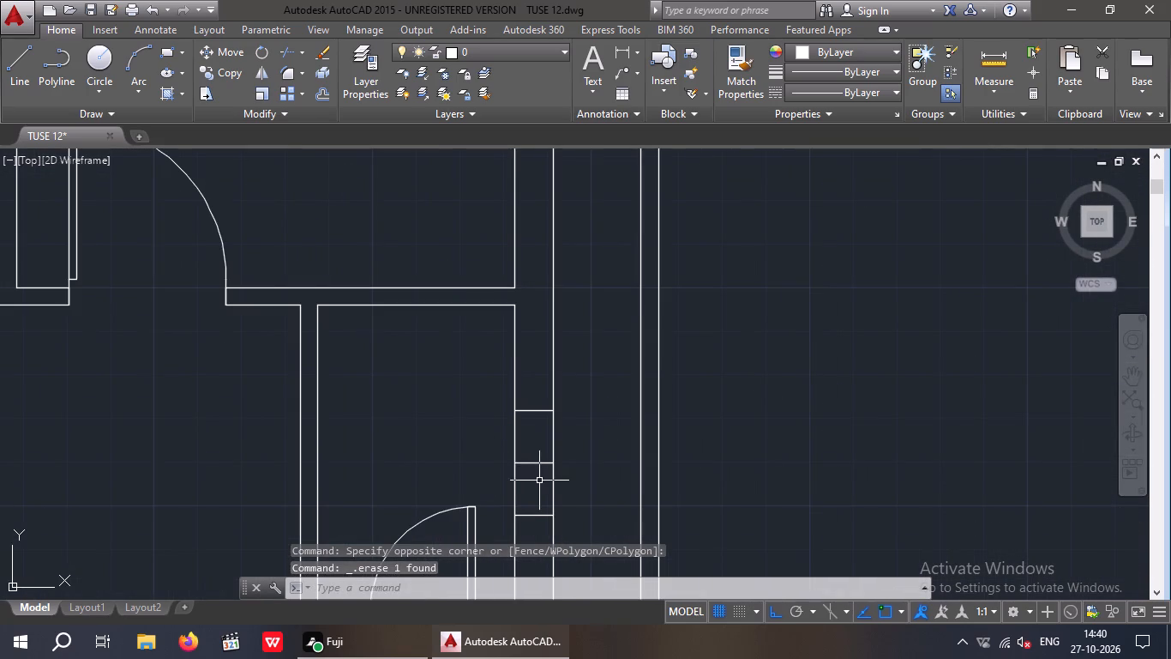
scroll(538, 479, "up", 3)
left_click_drag(542, 475, 533, 463)
left_click(509, 384)
key("Delete")
Offset the upper and lower edge lines of the right exterior wall opening outward by 3".
scroll(536, 396, "down", 6)
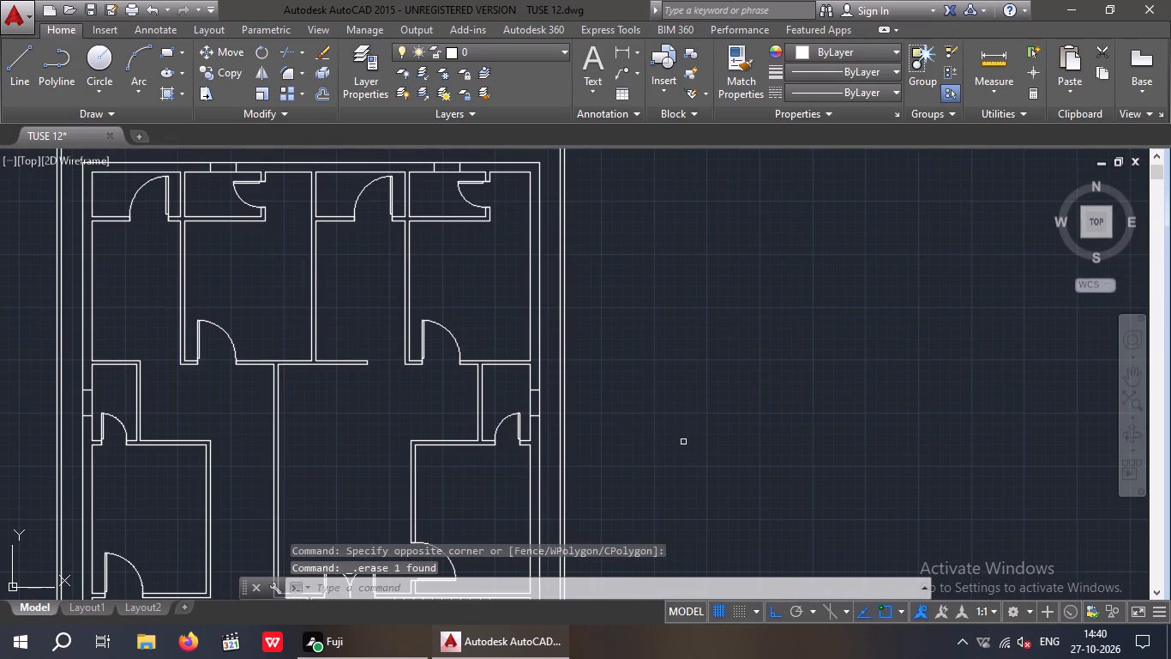
key("Escape")
key("Escape")
key("o")
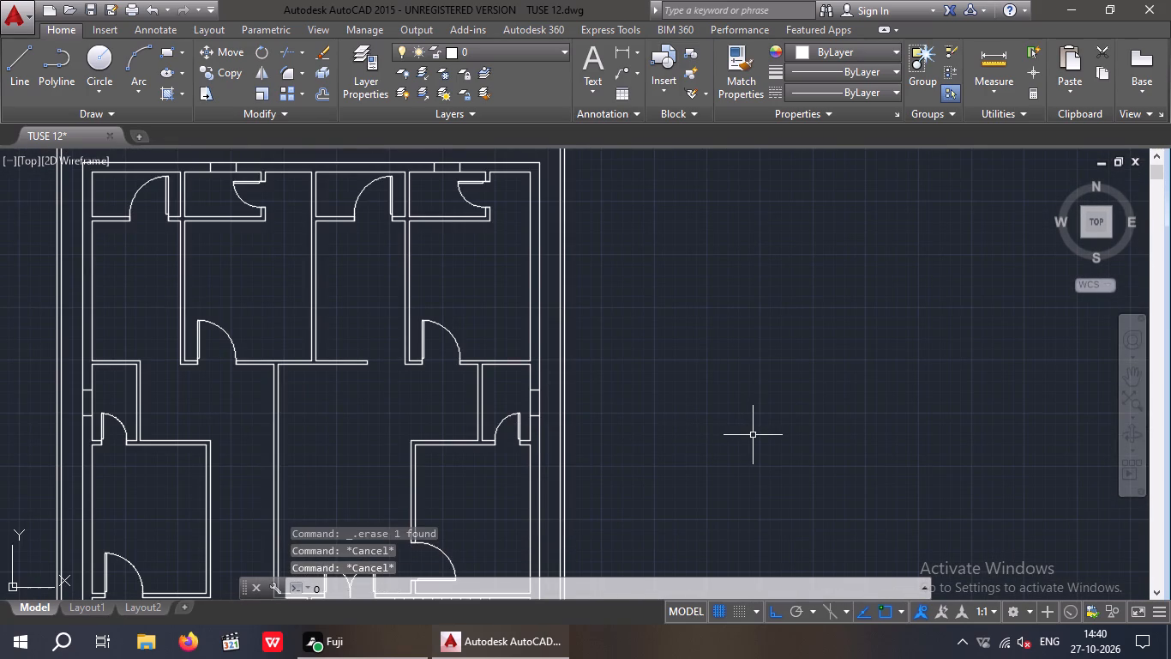
key("Return")
key("3")
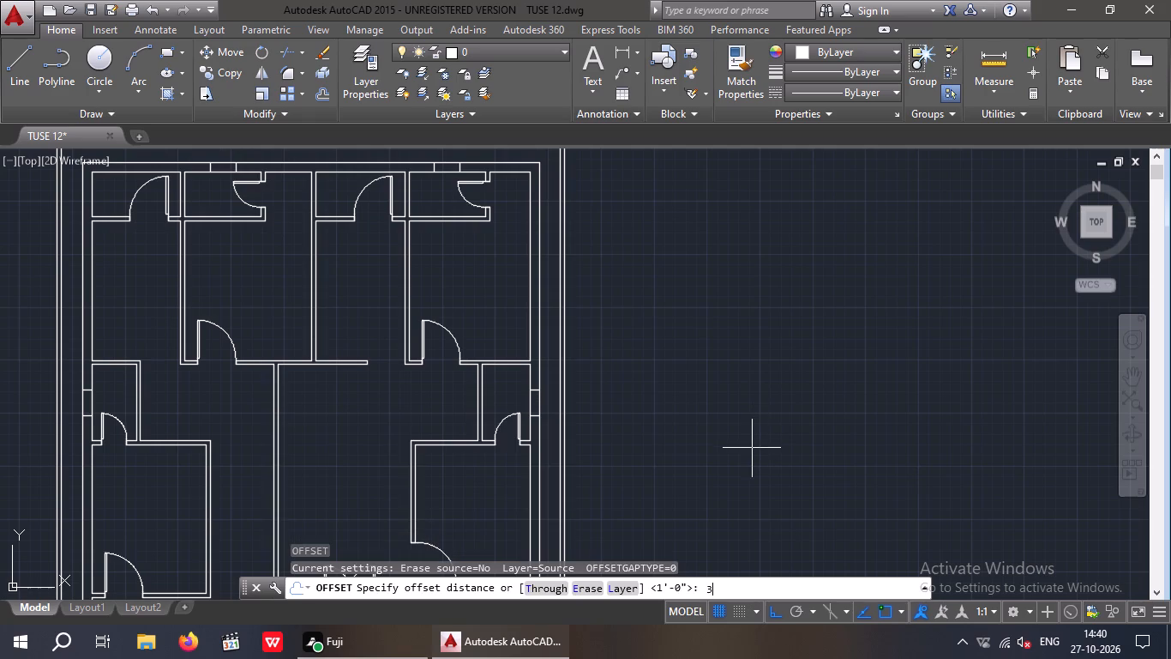
key("shift+quotedbl")
key("Return")
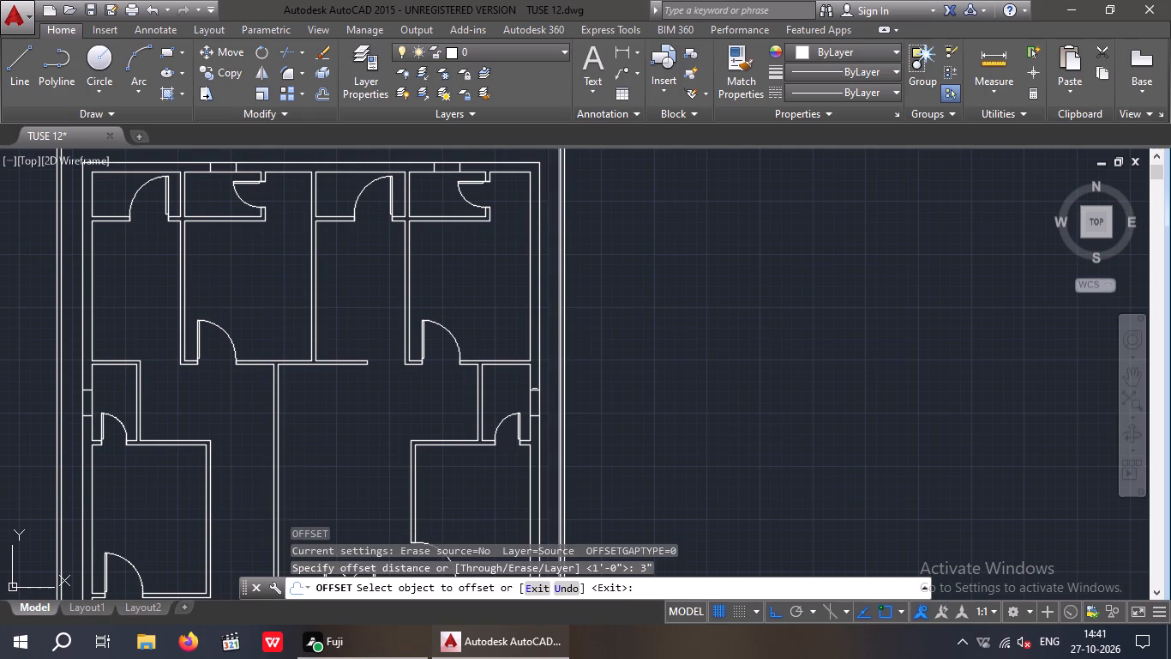
scroll(532, 386, "up", 4)
left_click_drag(527, 427, 525, 417)
left_click(525, 369)
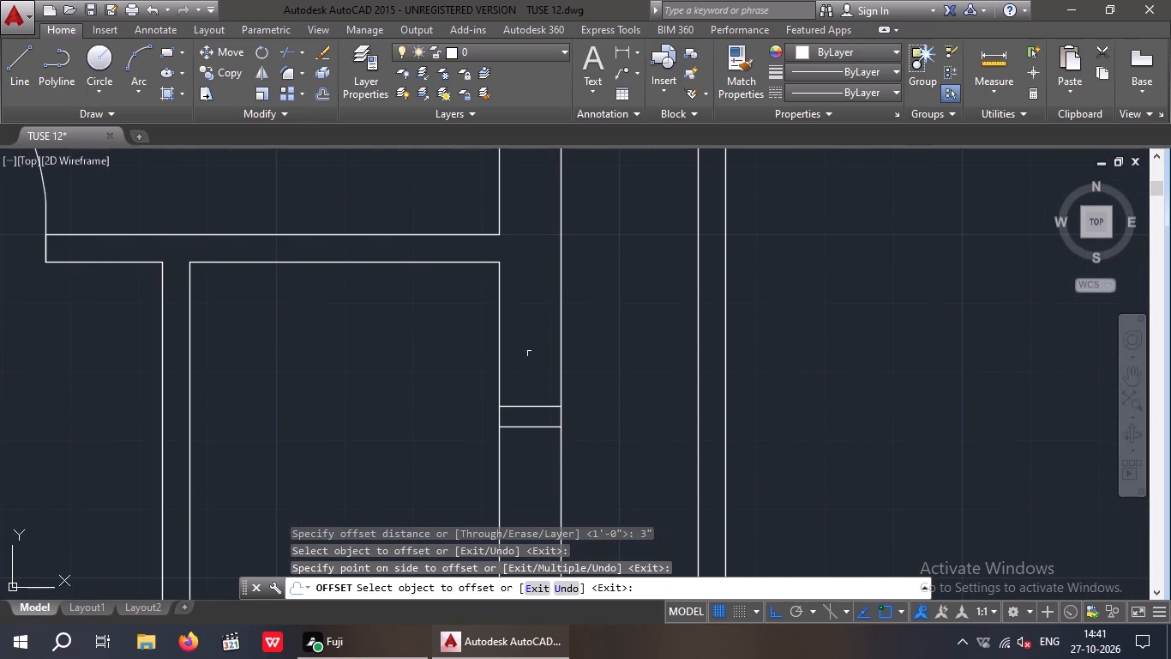
scroll(535, 339, "down", 4)
scroll(537, 372, "up", 3)
left_click_drag(519, 400, 523, 419)
left_click(528, 440)
Offset the upper and lower edge lines of the left exterior wall opening outward by 3".
scroll(542, 394, "down", 4)
scroll(258, 373, "up", 3)
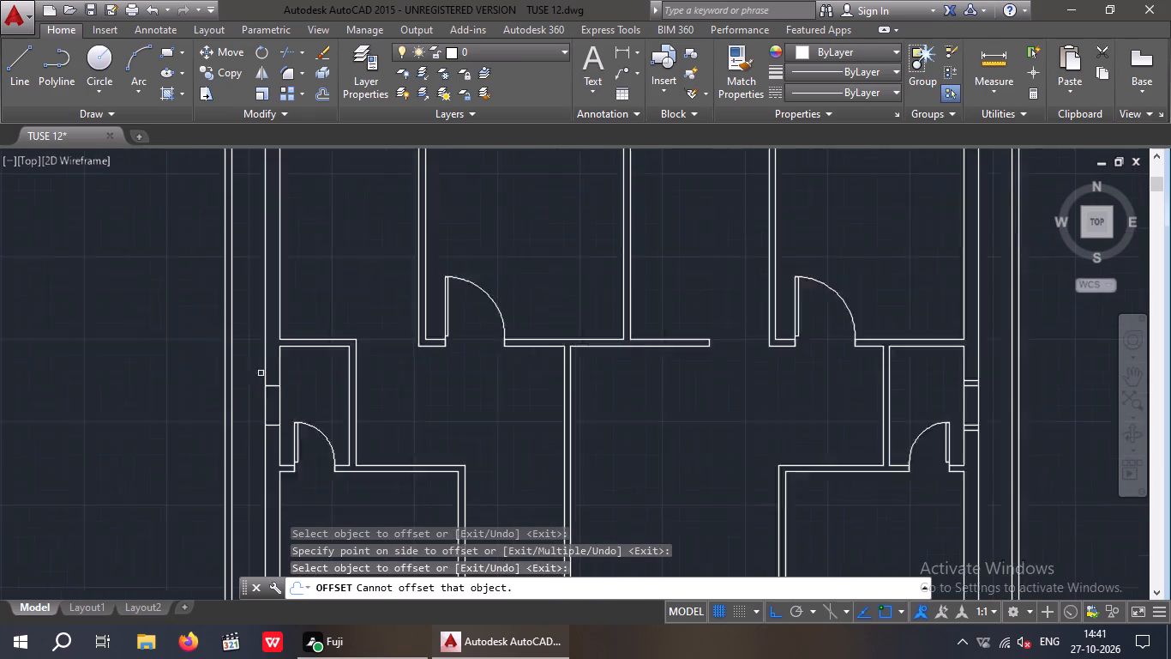
scroll(261, 373, "up", 1)
left_click(286, 406)
left_click(279, 353)
scroll(292, 365, "down", 2)
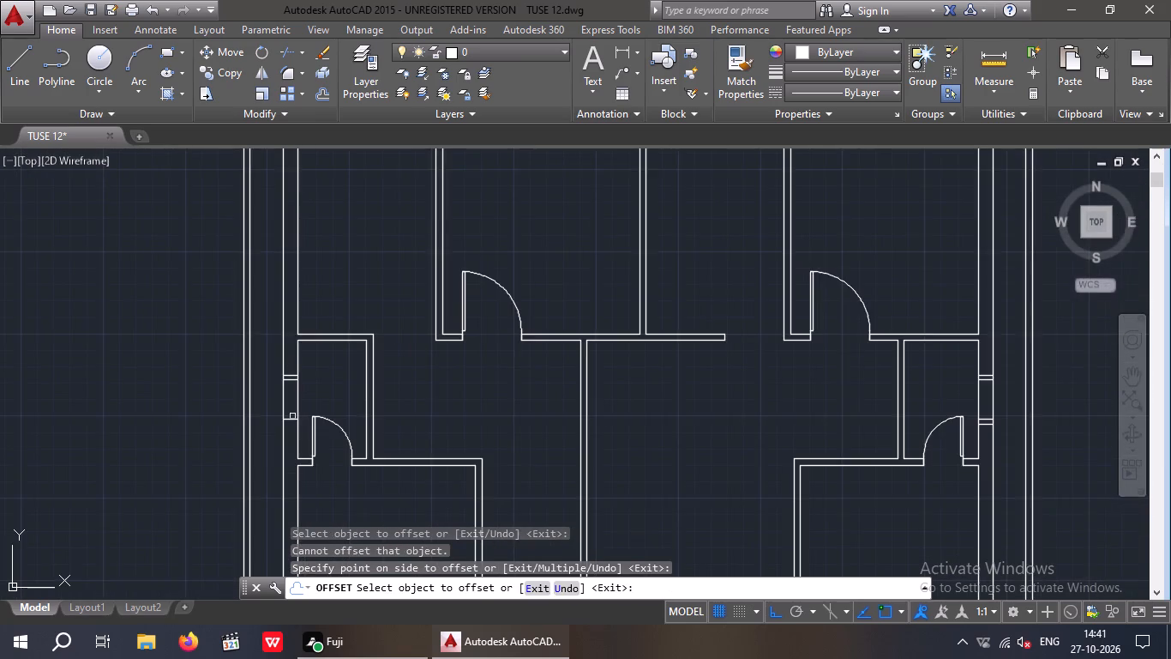
scroll(282, 419, "up", 3)
left_click(303, 426)
left_click(303, 447)
Offset both edge lines of the opening above the second small room from the left outward by 3".
scroll(327, 388, "down", 2)
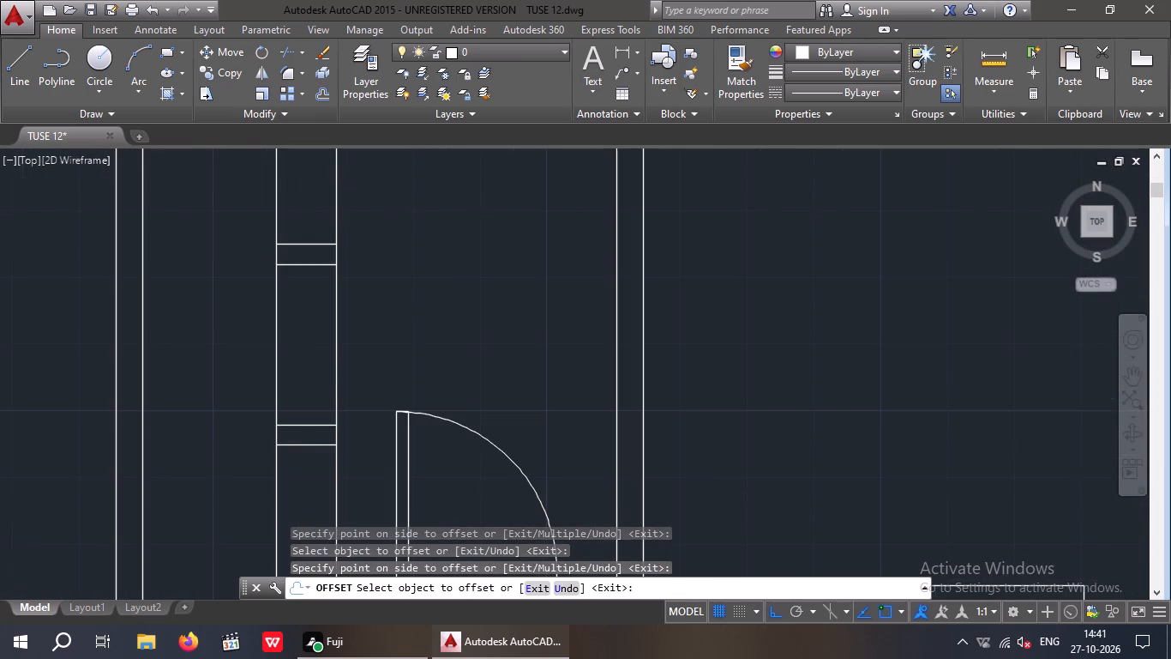
scroll(327, 388, "down", 3)
middle_click_drag(389, 520, 392, 592)
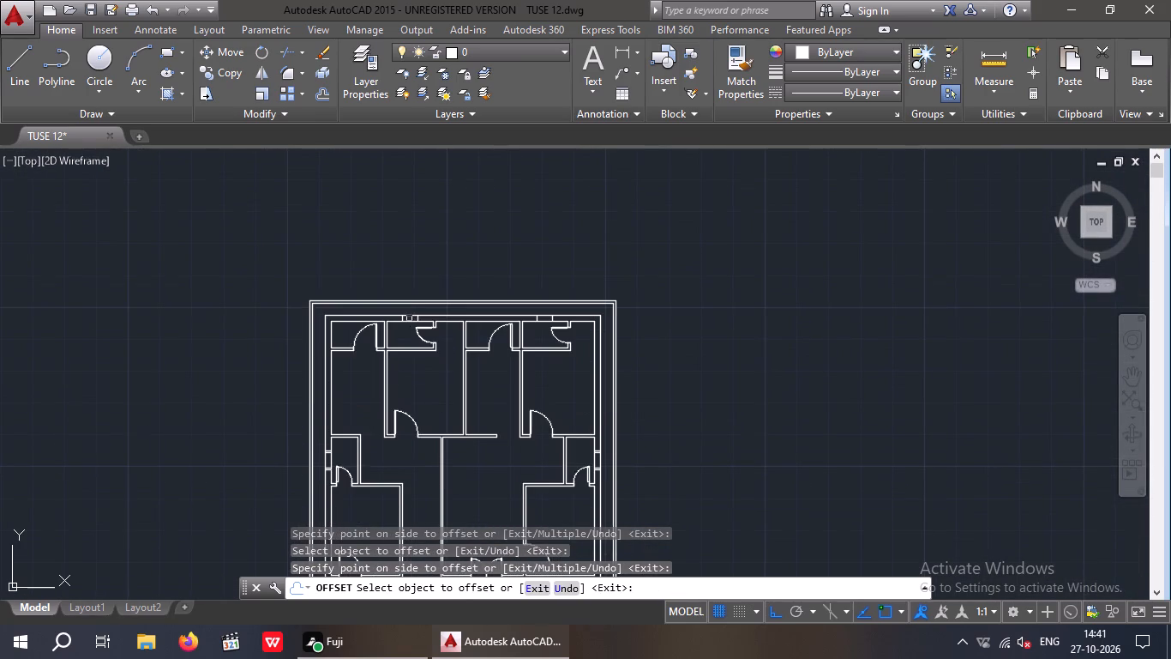
scroll(409, 318, "up", 6)
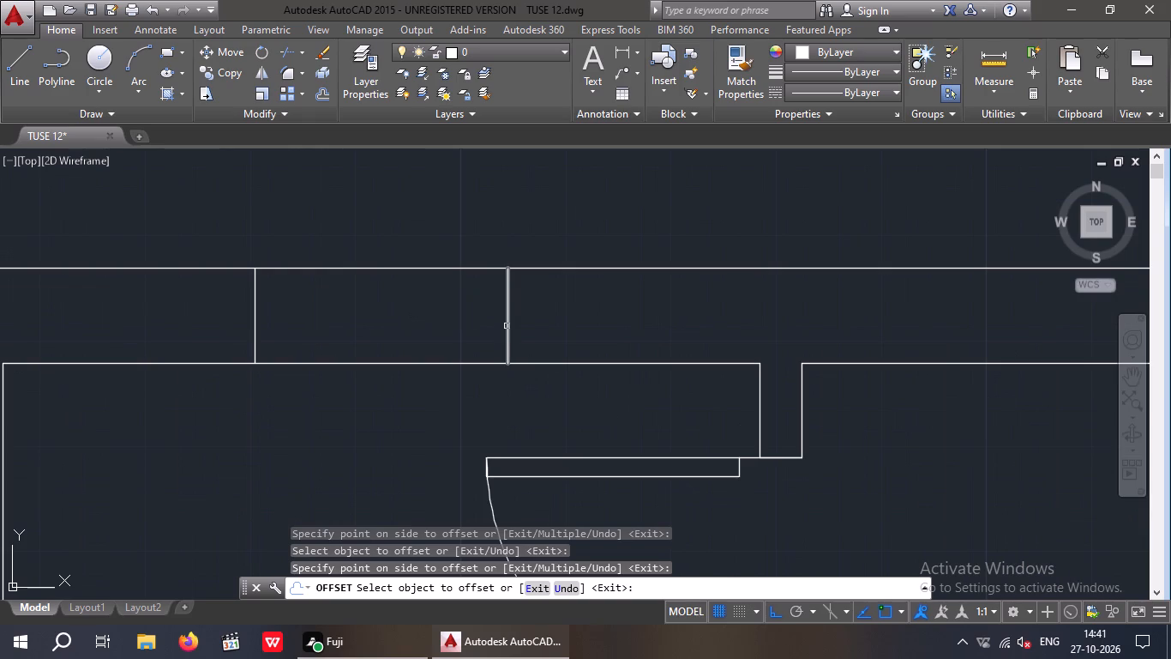
left_click(507, 326)
left_click_drag(543, 328, 524, 339)
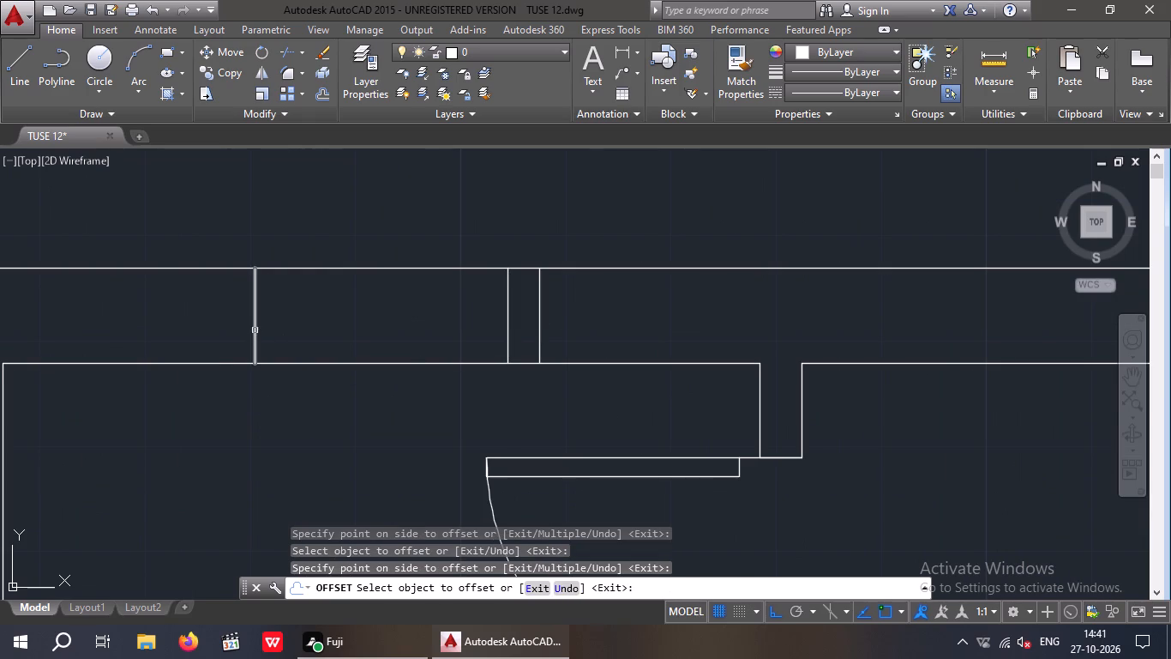
left_click_drag(255, 330, 236, 337)
left_click(211, 343)
Offset both edge lines of the opening above the top-right small room outward by 3" and end the Offset command.
scroll(232, 336, "down", 4)
scroll(576, 348, "up", 4)
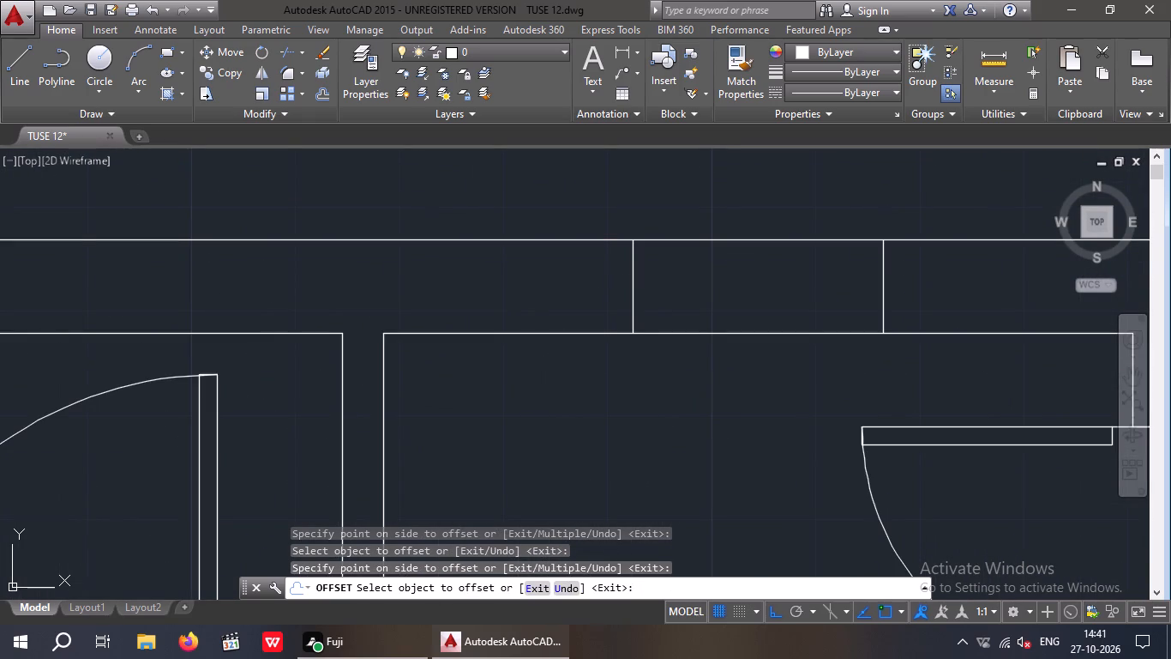
left_click_drag(634, 281, 594, 305)
left_click(579, 313)
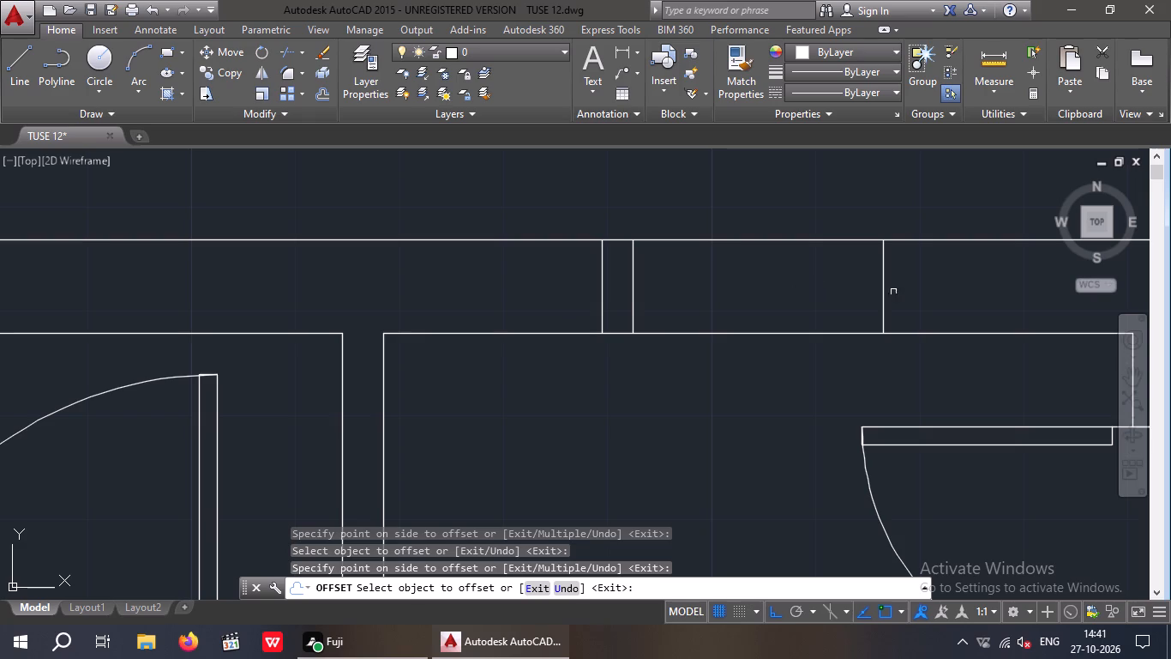
left_click(887, 297)
left_click(919, 292)
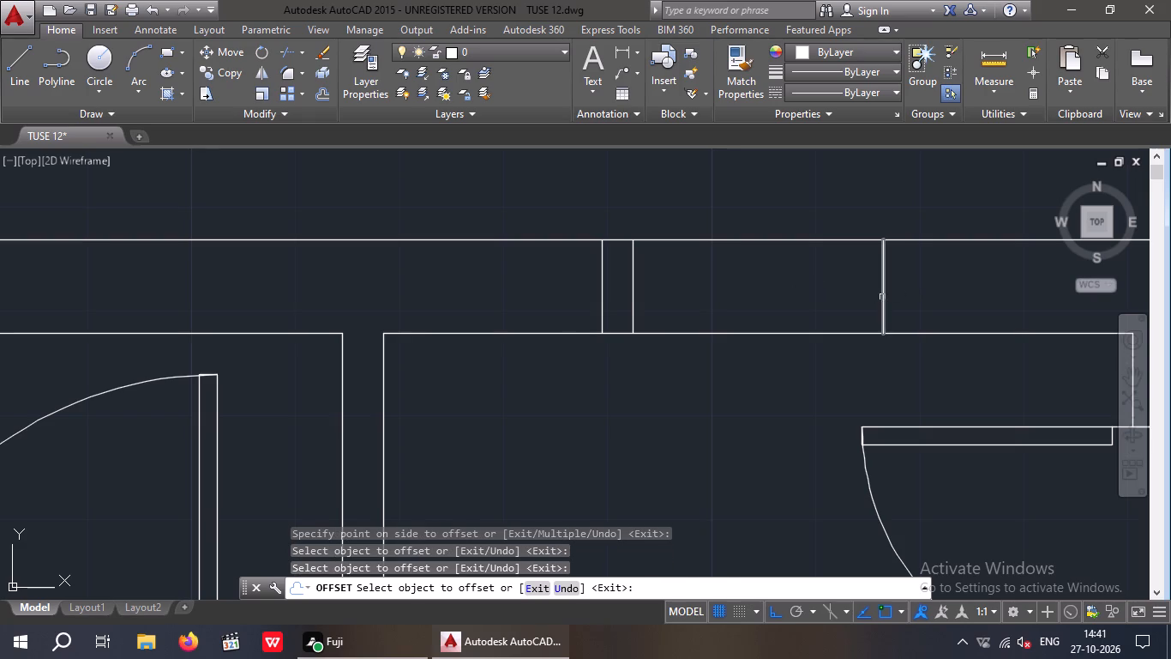
left_click(882, 297)
left_click(910, 298)
scroll(871, 317, "down", 2)
middle_click_drag(772, 413, 662, 444)
key("Escape")
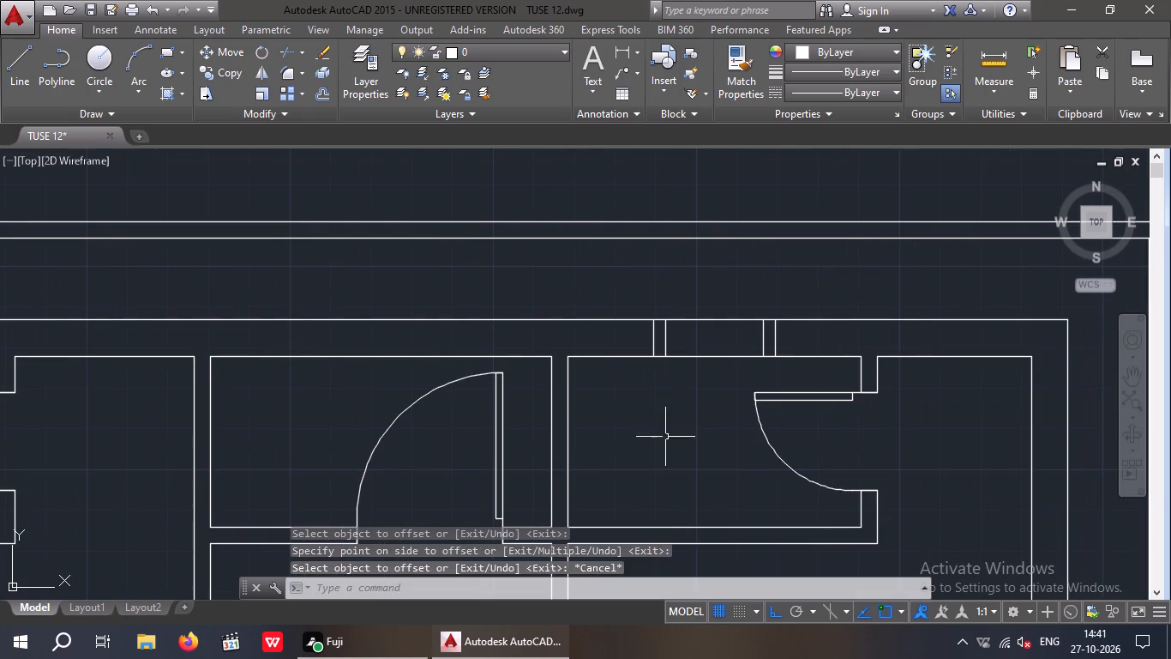
key("Escape")
Draw a horizontal line between the midpoints of the inner edge lines of the opening above the top-right small room.
key("l")
key("space")
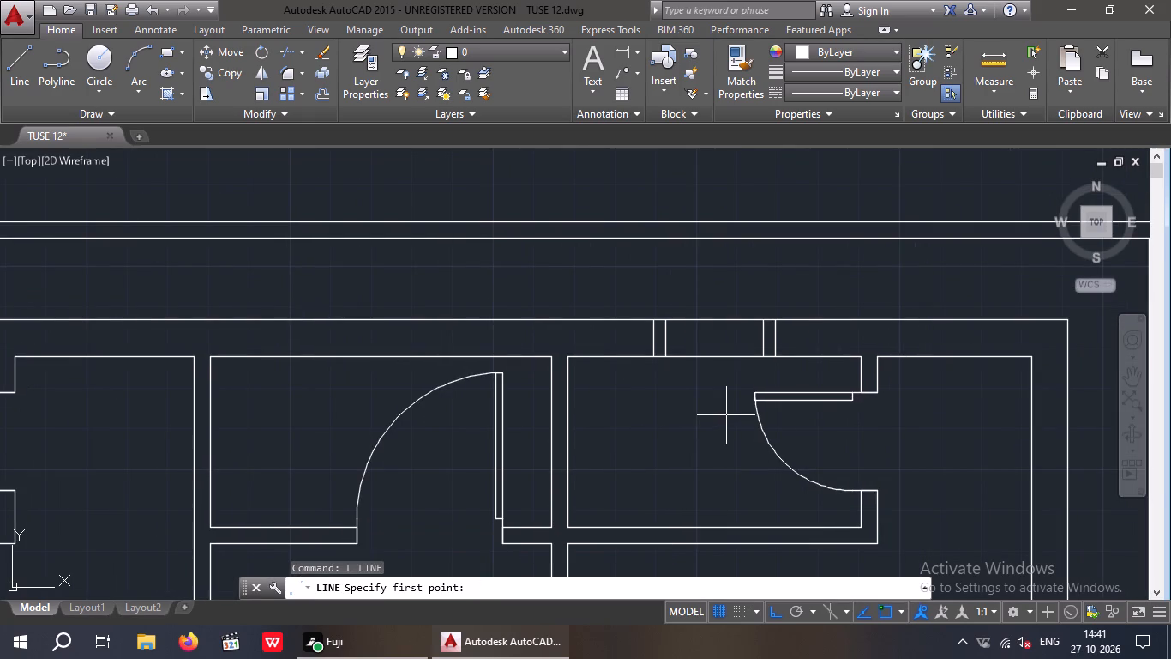
scroll(668, 338, "up", 2)
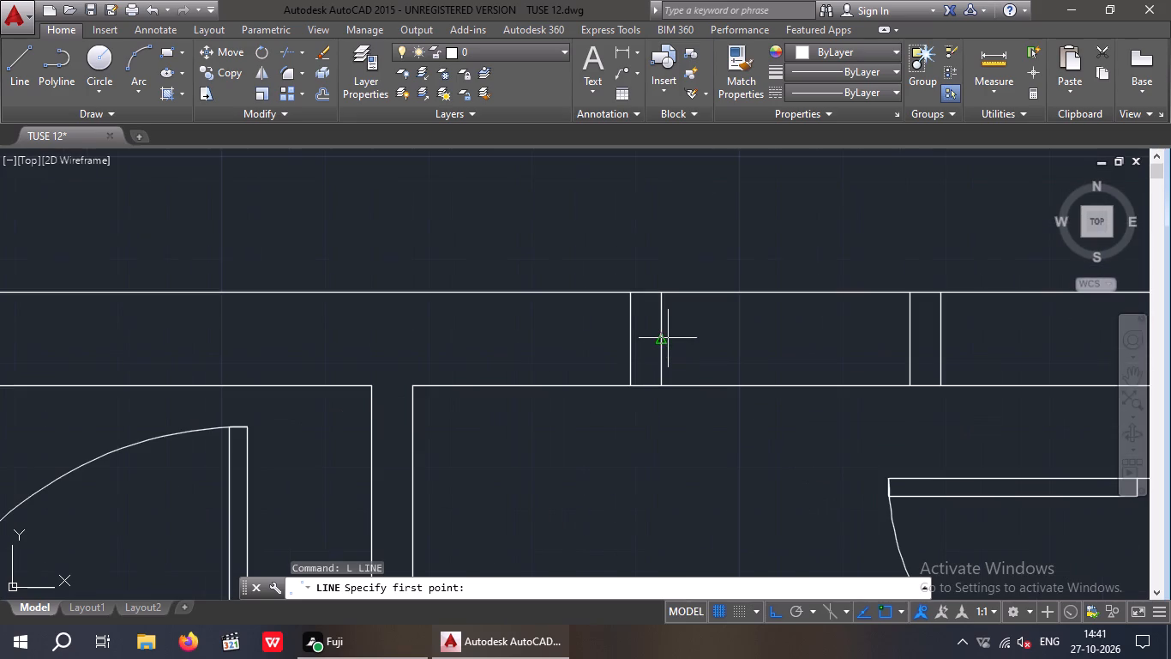
left_click(661, 336)
middle_click_drag(821, 358, 645, 396)
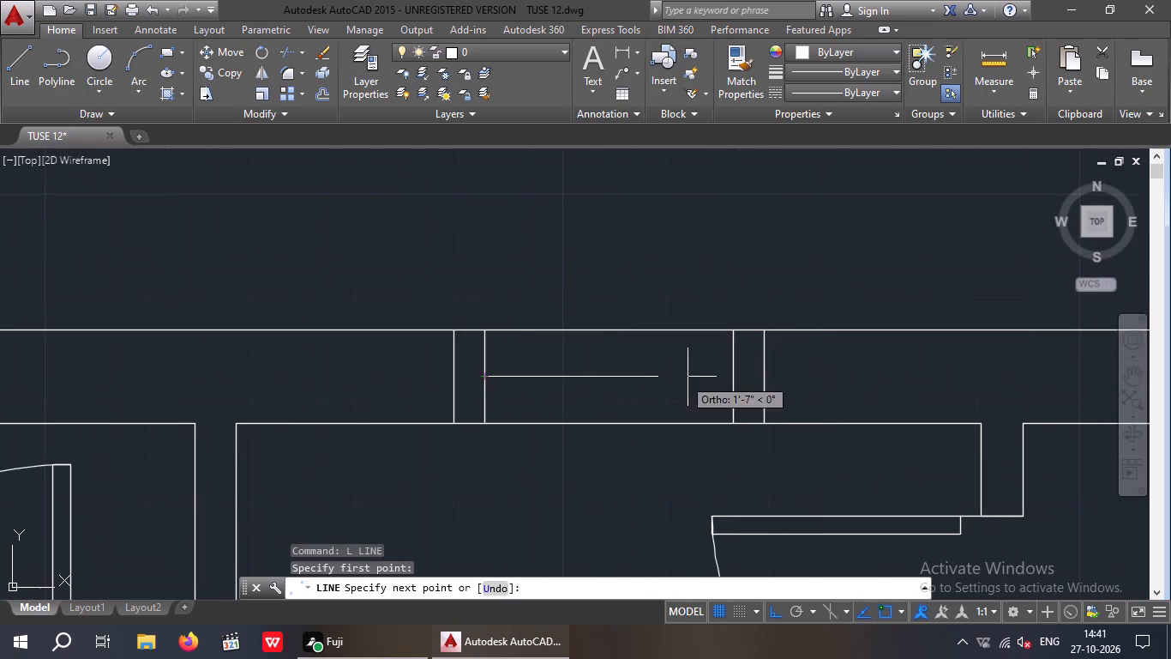
scroll(713, 376, "up", 1)
left_click(749, 379)
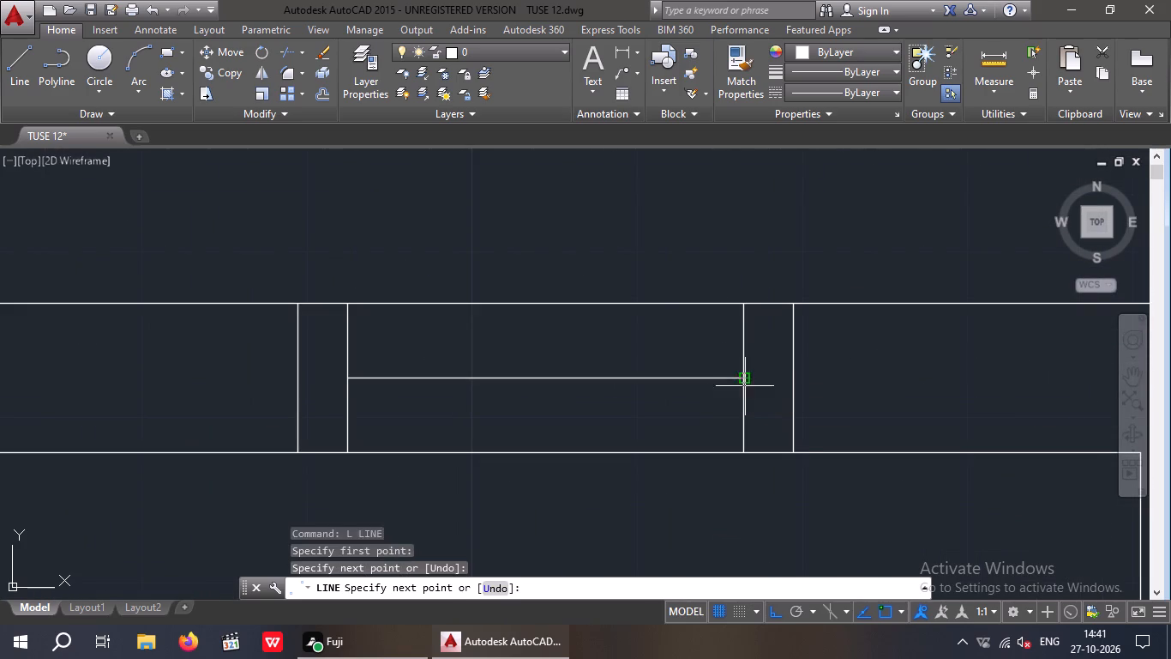
key("space")
Draw a horizontal line between the inner edge lines' midpoints in the opening above the second small room from the left.
scroll(624, 398, "down", 4)
middle_click_drag(231, 479, 764, 505)
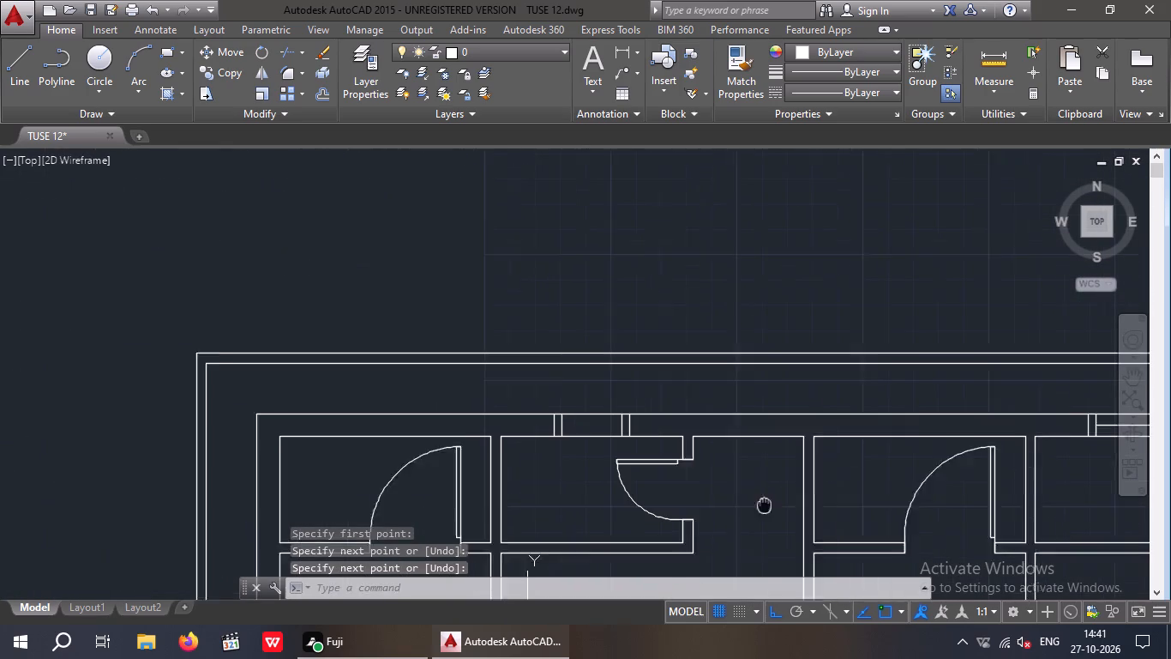
middle_click_drag(764, 505, 775, 504)
key("space")
scroll(592, 425, "up", 3)
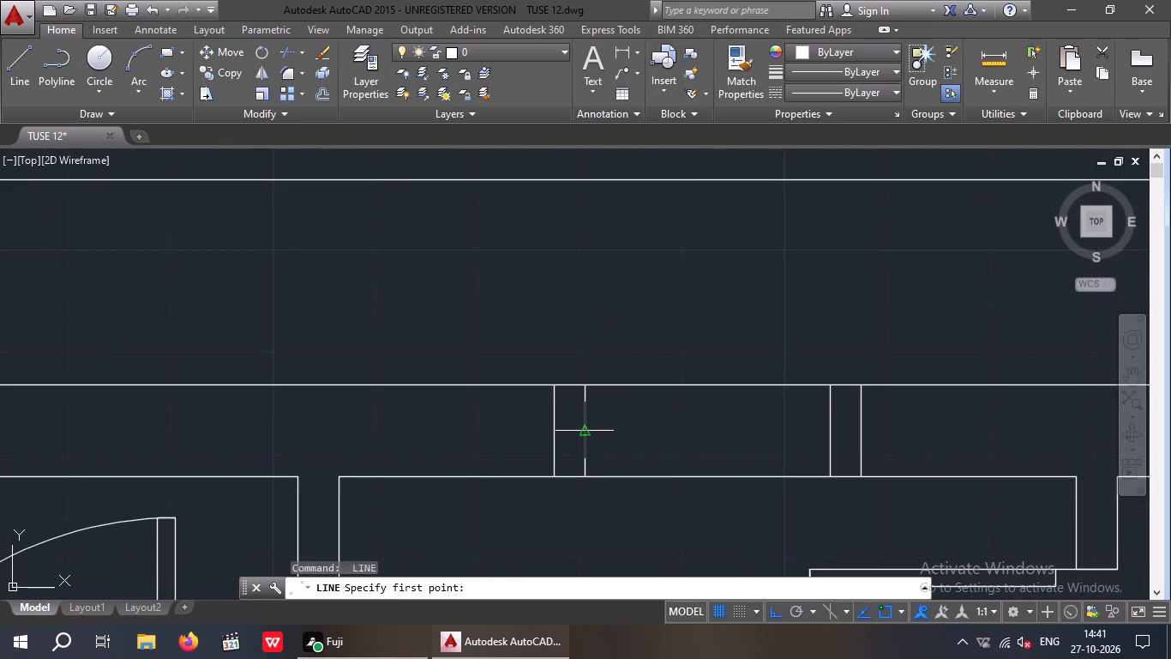
left_click_drag(586, 431, 618, 431)
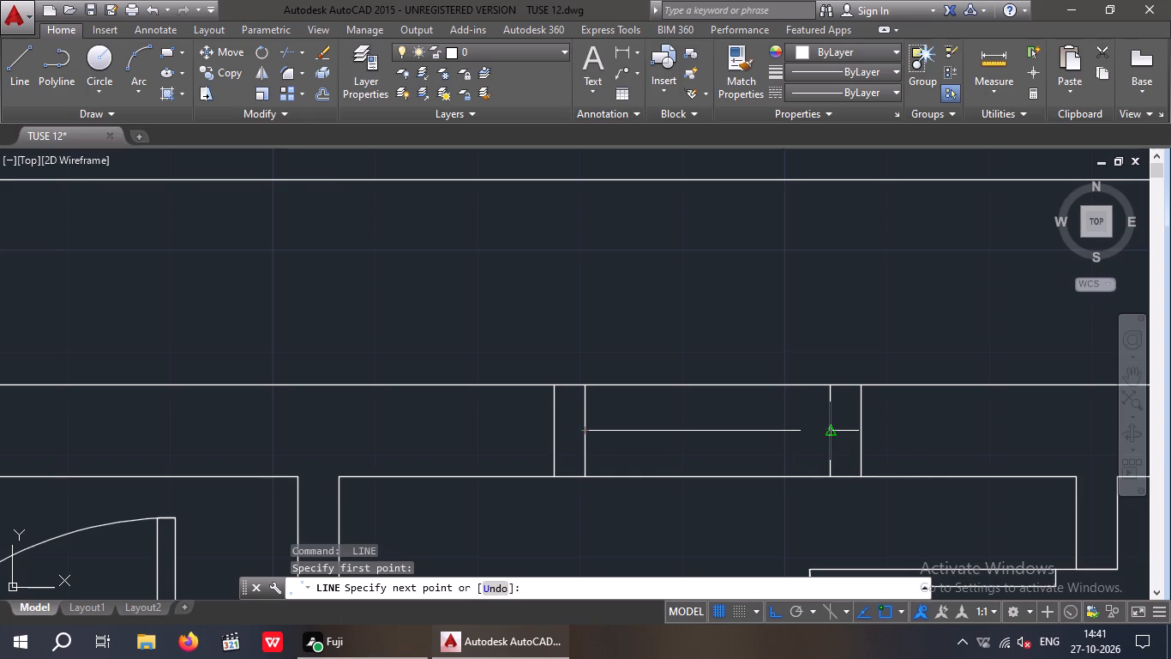
left_click(832, 430)
key("space")
Draw a vertical line between the midpoints of the inner edge lines of the left exterior wall opening.
scroll(735, 415, "down", 4)
middle_click_drag(762, 470, 610, 372)
scroll(637, 362, "down", 3)
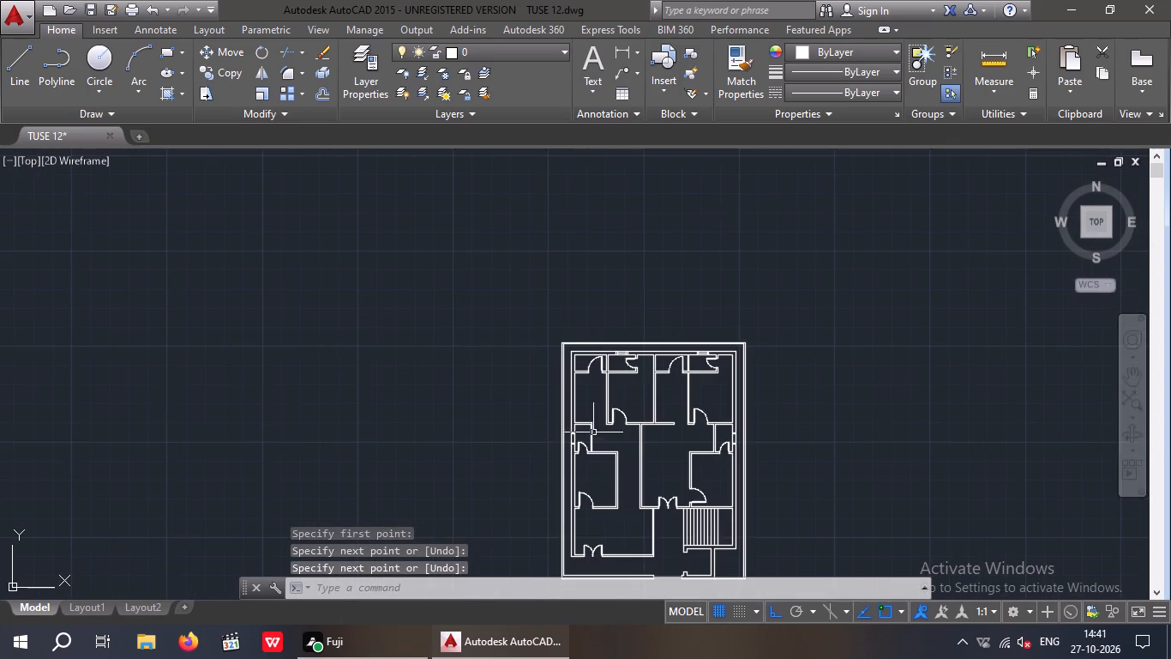
scroll(566, 443, "up", 4)
middle_click_drag(575, 414, 573, 382)
key("space")
scroll(592, 359, "up", 3)
left_click(566, 381)
scroll(565, 385, "down", 2)
middle_click_drag(562, 384, 545, 323)
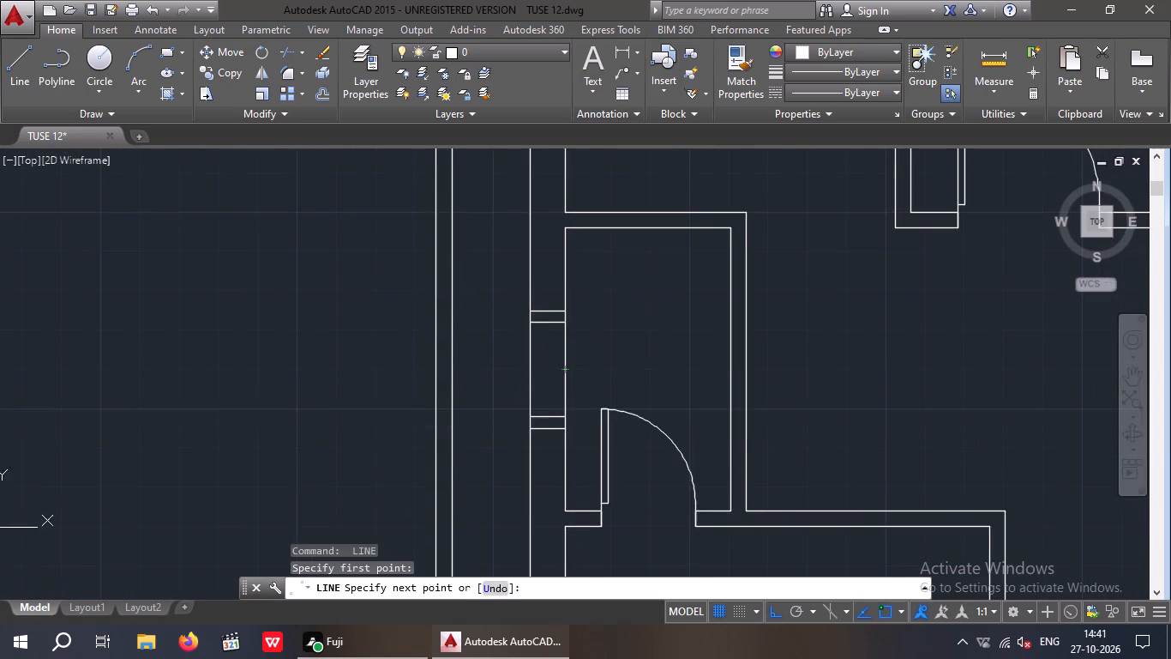
scroll(545, 433, "up", 3)
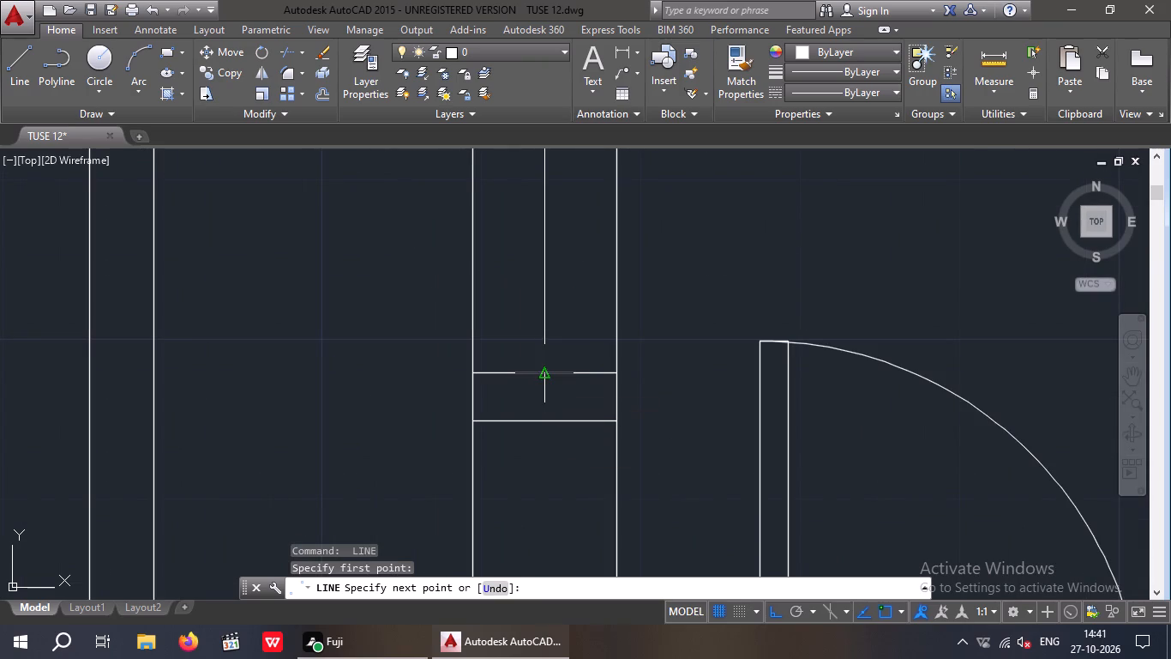
left_click(546, 373)
key("space")
Draw a vertical line between the midpoints of the inner edge lines of the right exterior wall opening.
scroll(546, 373, "down", 5)
middle_click_drag(374, 438, 262, 450)
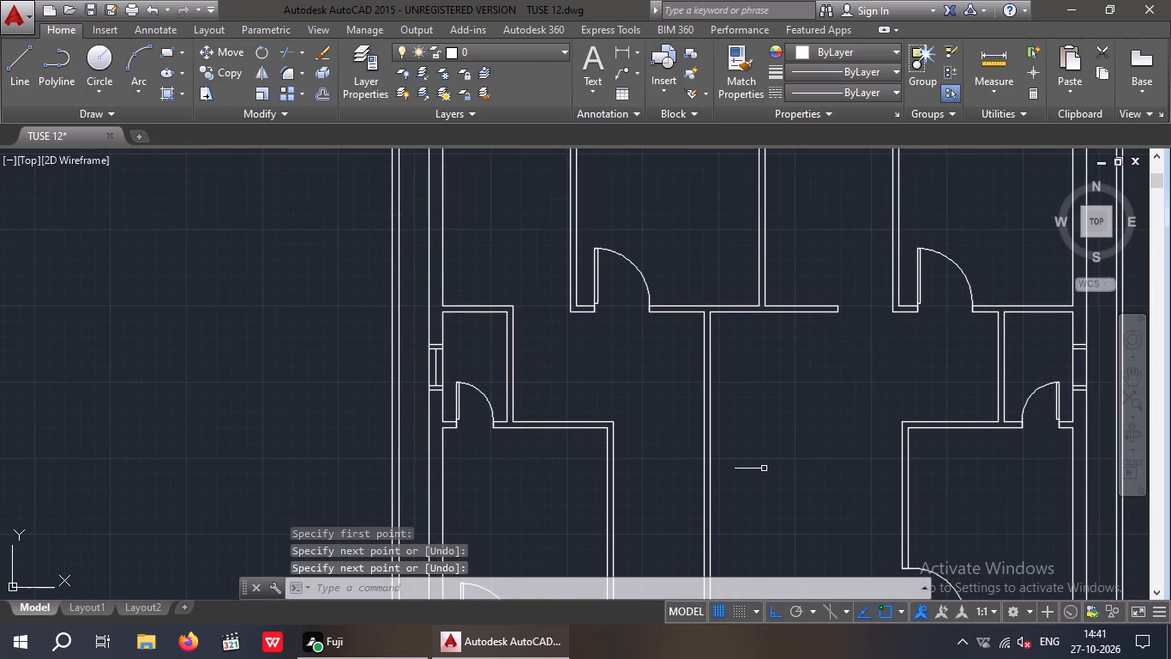
middle_click_drag(625, 457, 321, 482)
key("space")
scroll(785, 387, "up", 3)
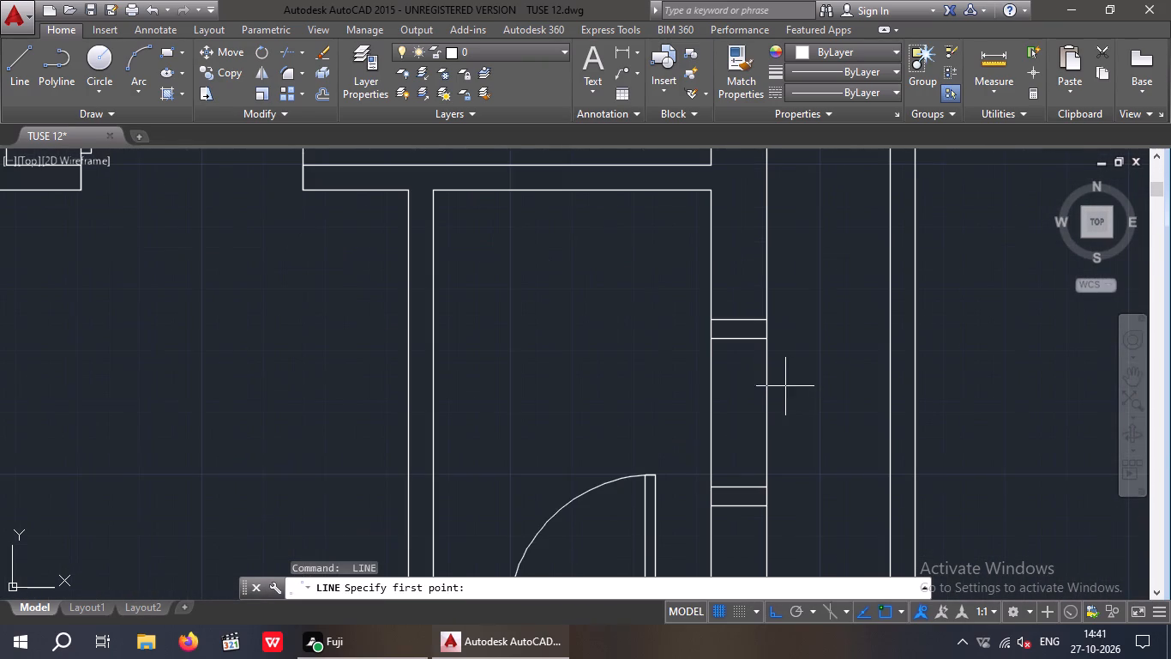
left_click_drag(743, 339, 748, 360)
scroll(775, 472, "up", 2)
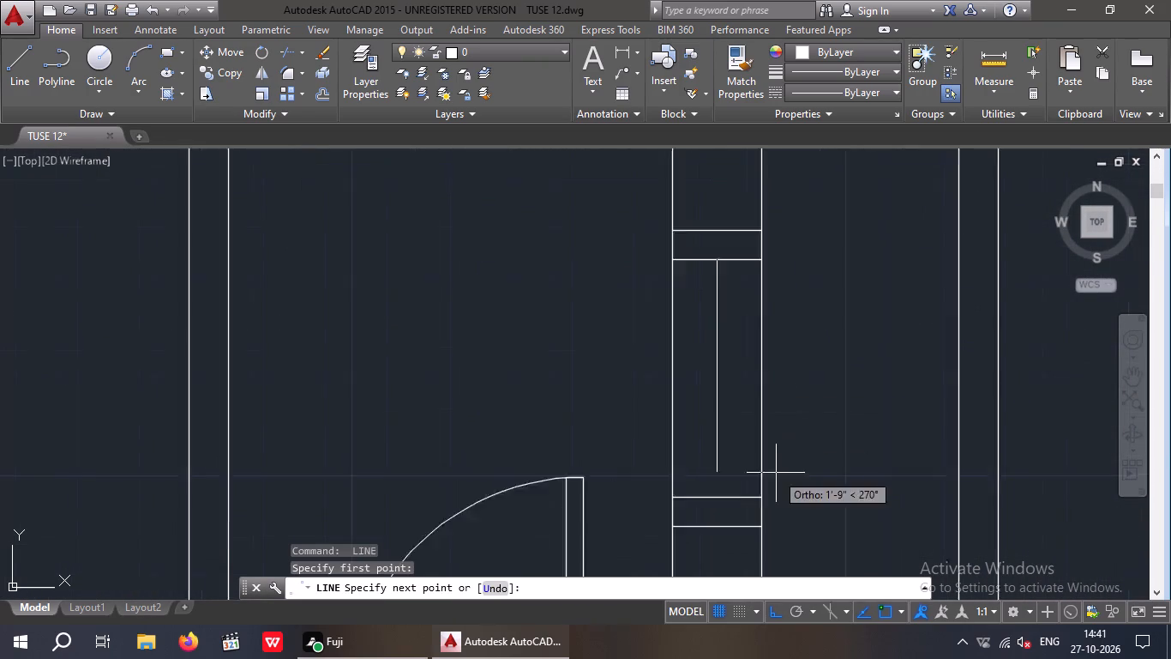
left_click(688, 514)
key("space")
Offset the window centre line above the second small room from the left by 1/2" to both sides.
scroll(660, 283, "down", 4)
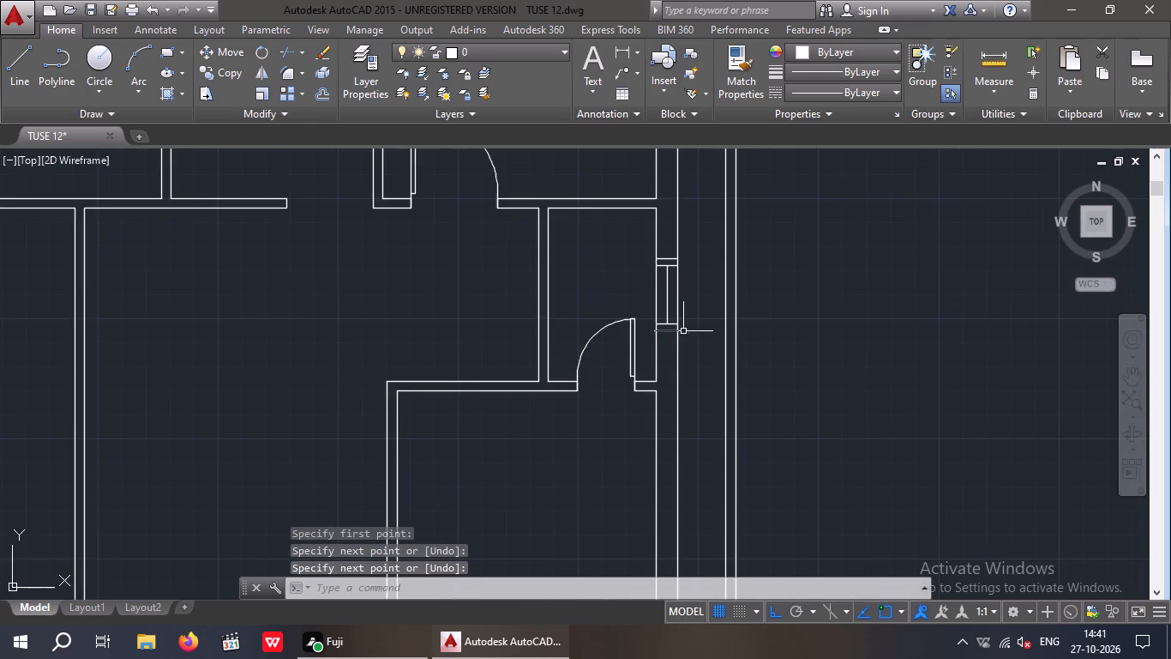
scroll(737, 355, "down", 1)
middle_click_drag(736, 360, 728, 454)
scroll(766, 396, "down", 2)
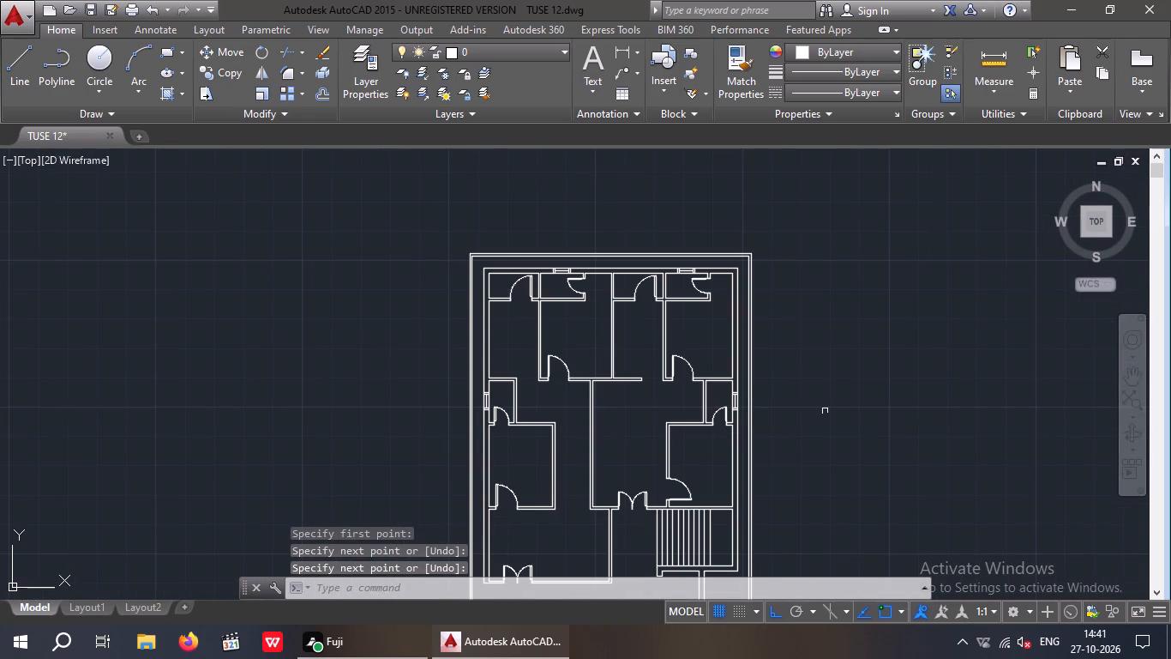
key("Escape")
key("Escape")
key("o")
key("Return")
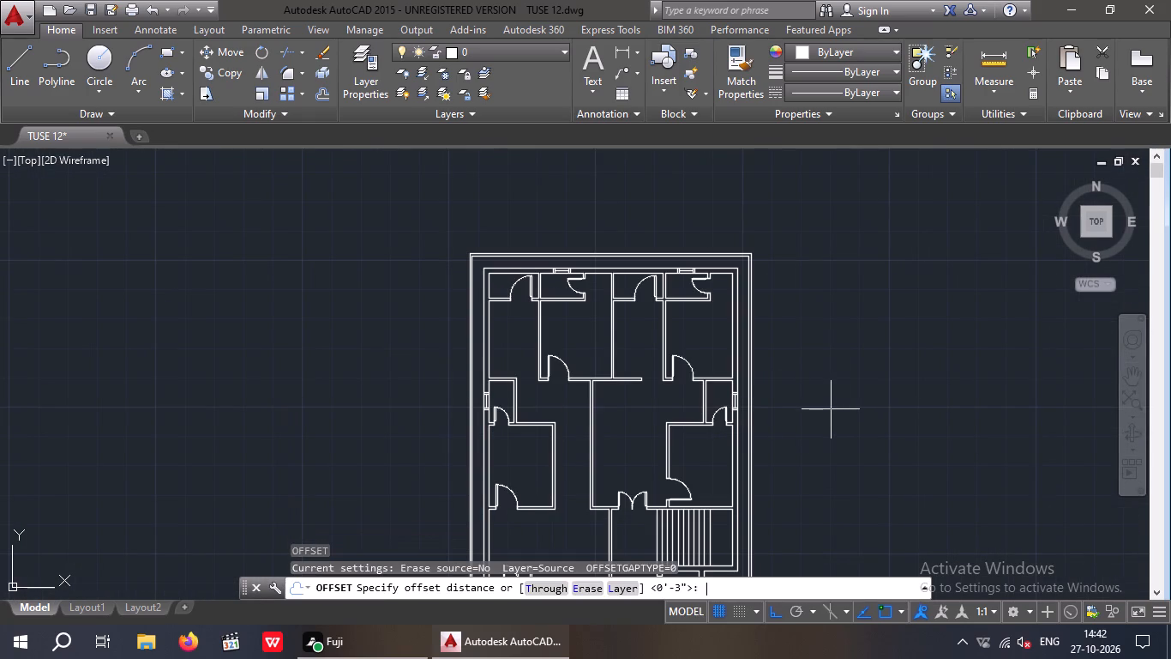
key("1")
type("/2")
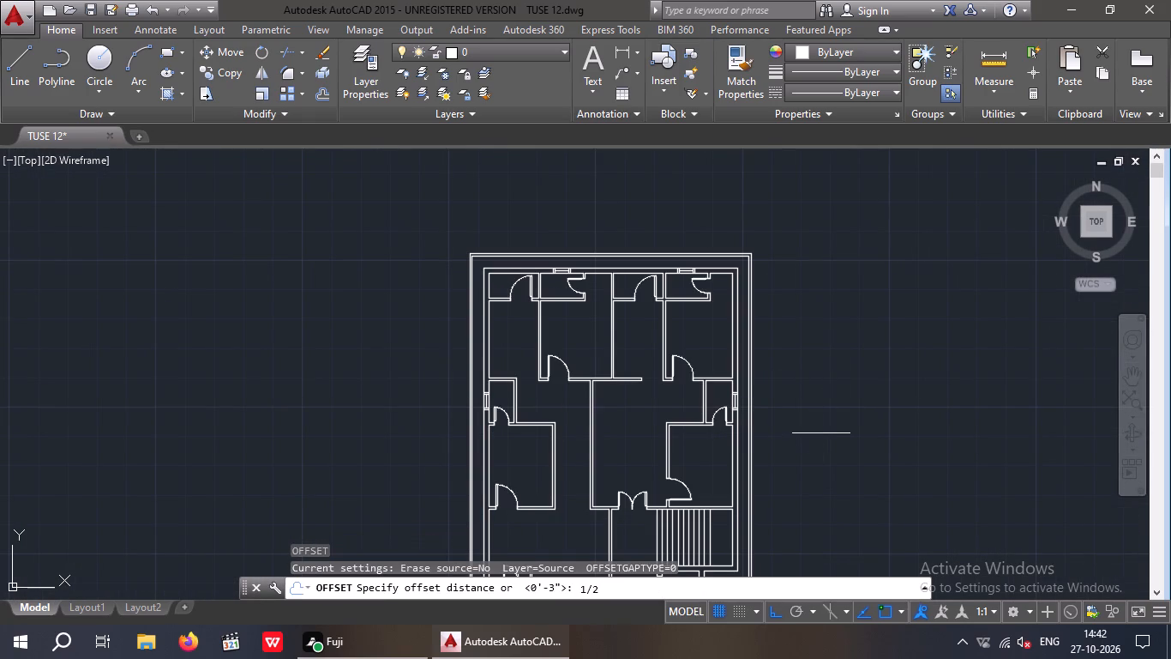
key("shift+quotedbl")
key("Return")
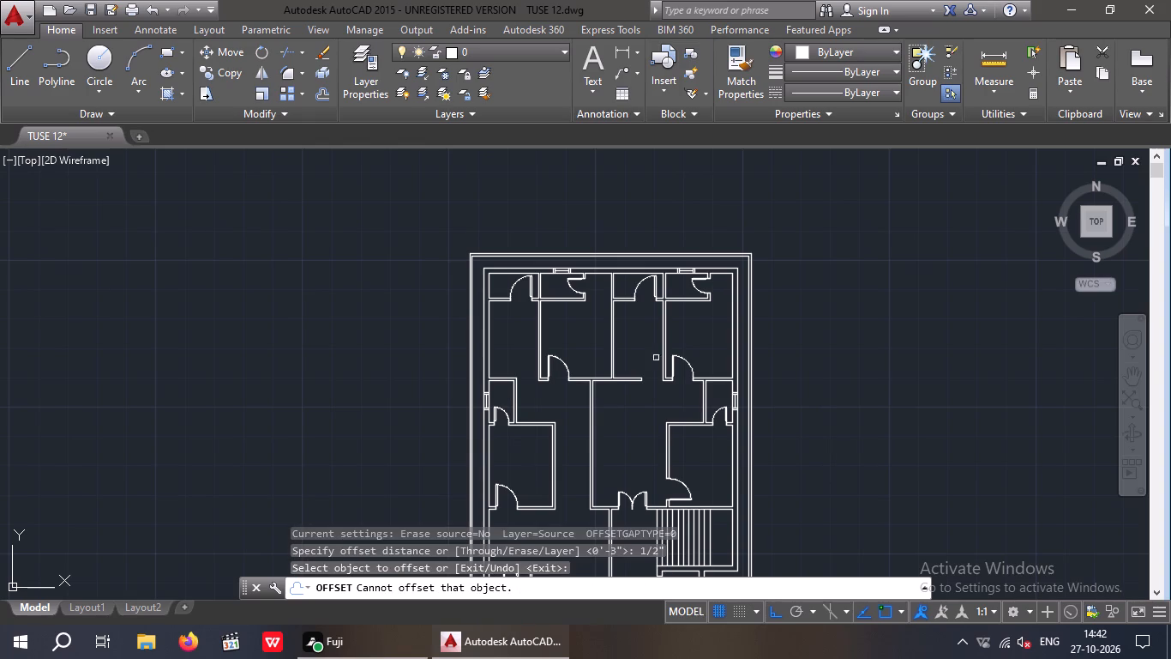
scroll(557, 262, "up", 5)
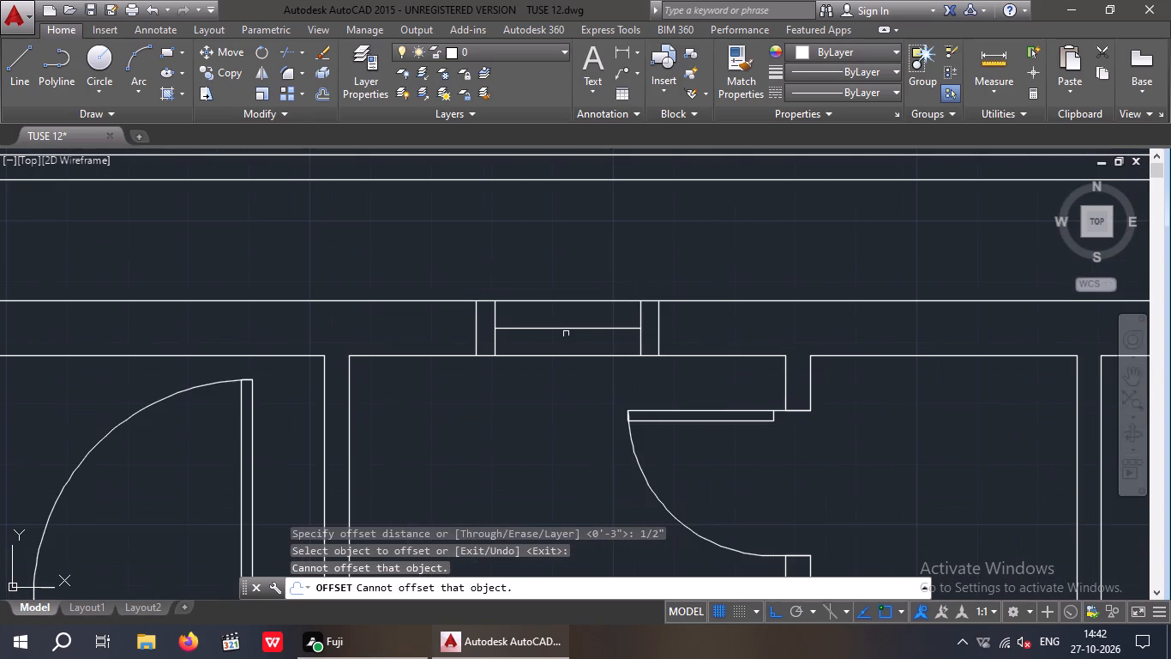
scroll(571, 330, "up", 3)
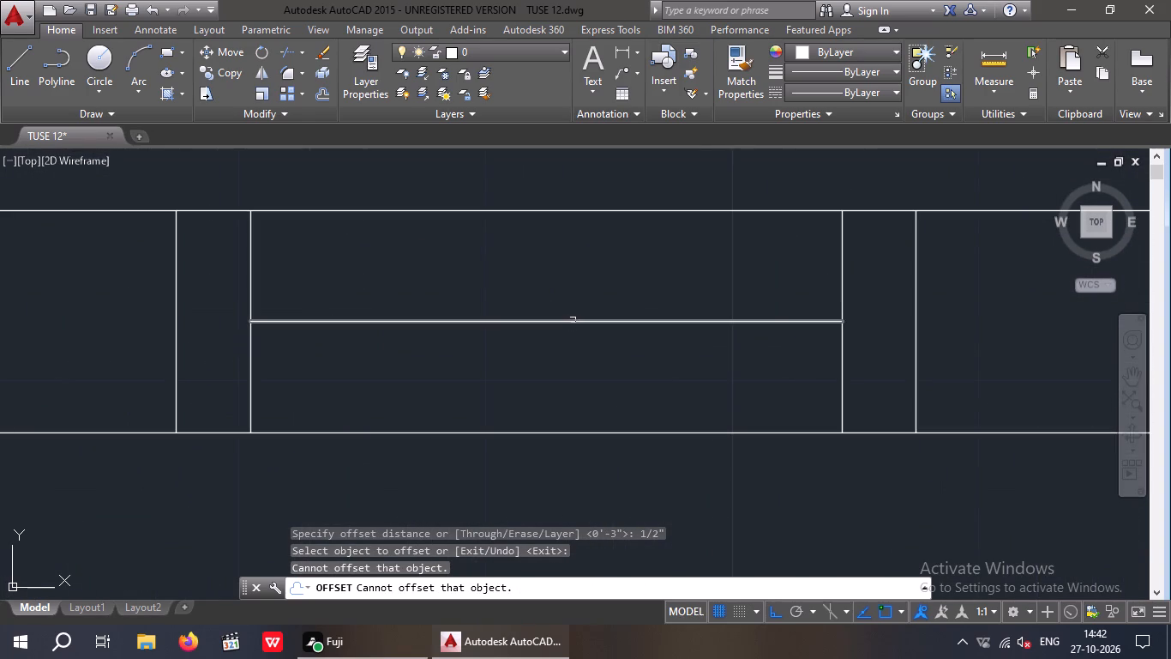
left_click(573, 320)
left_click(588, 281)
left_click_drag(581, 322, 581, 337)
left_click(582, 366)
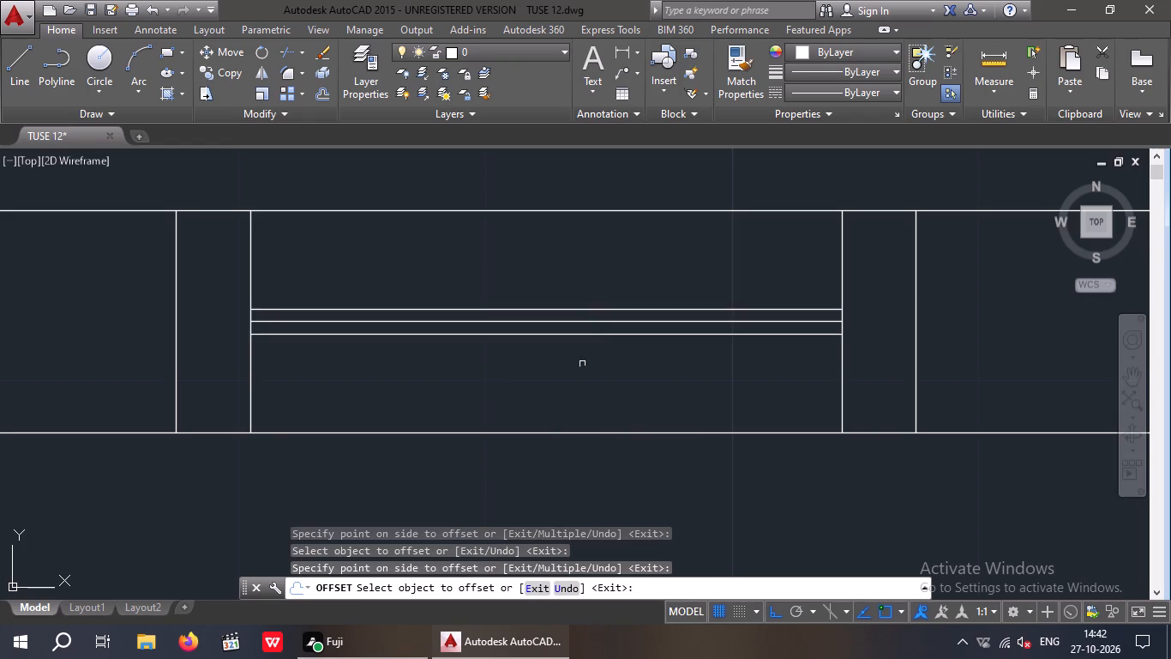
Offset the centre line of the window above the top-right small room by 1/2" upward and downward.
scroll(599, 340, "down", 5)
middle_click_drag(745, 348, 340, 368)
scroll(676, 361, "up", 1)
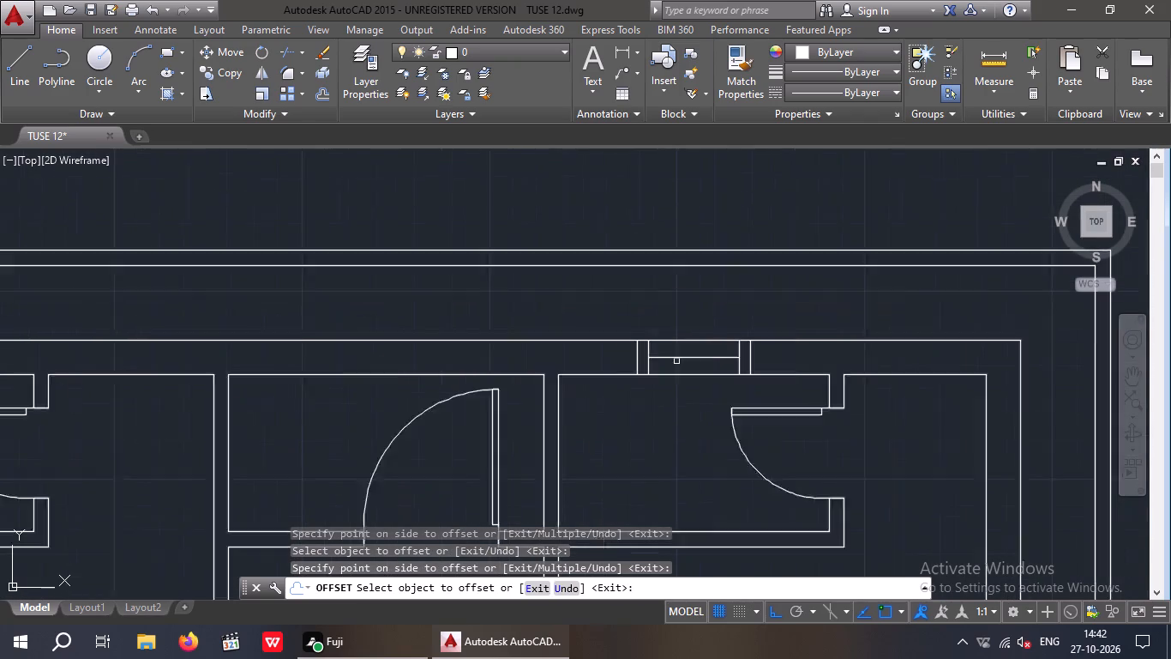
scroll(676, 361, "up", 1)
left_click(688, 356)
left_click(688, 351)
scroll(686, 354, "up", 4)
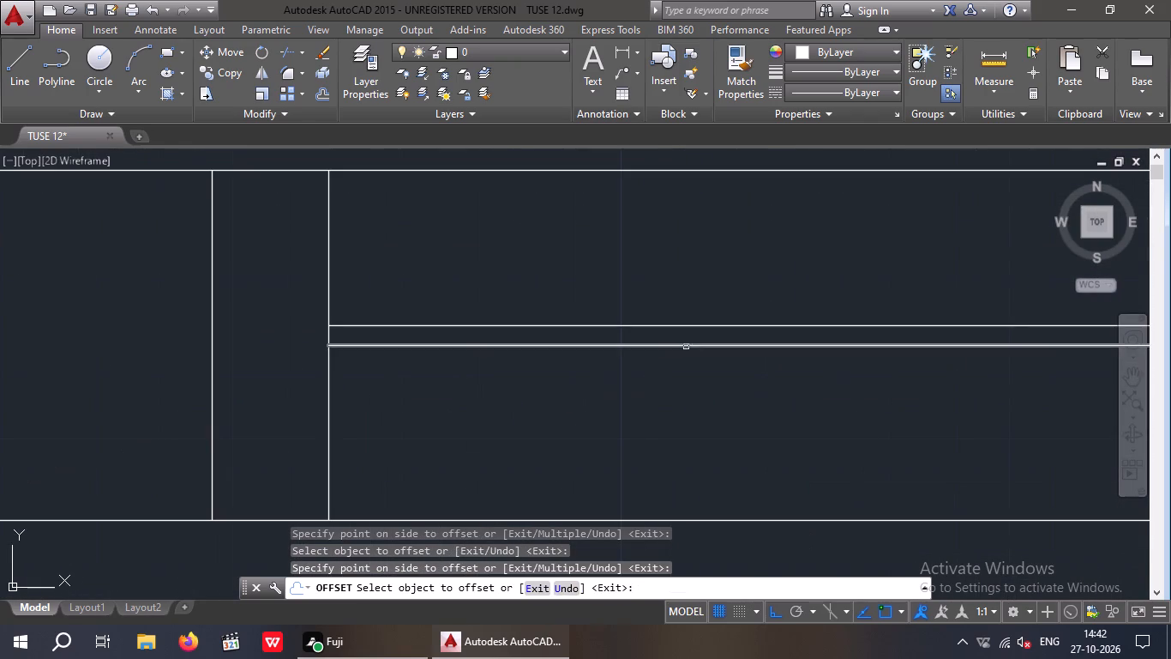
left_click_drag(686, 347, 683, 365)
left_click(685, 391)
Offset the centre line of the right exterior wall window by 1/2" to both sides.
scroll(691, 347, "down", 8)
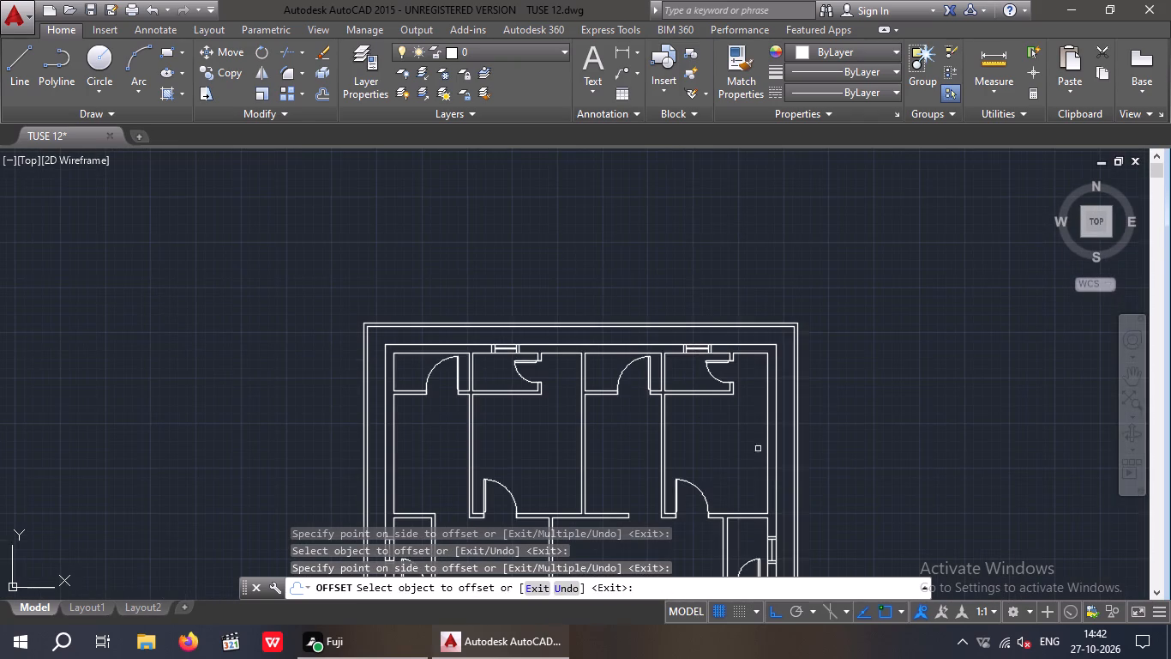
middle_click_drag(778, 478, 713, 372)
scroll(712, 455, "up", 4)
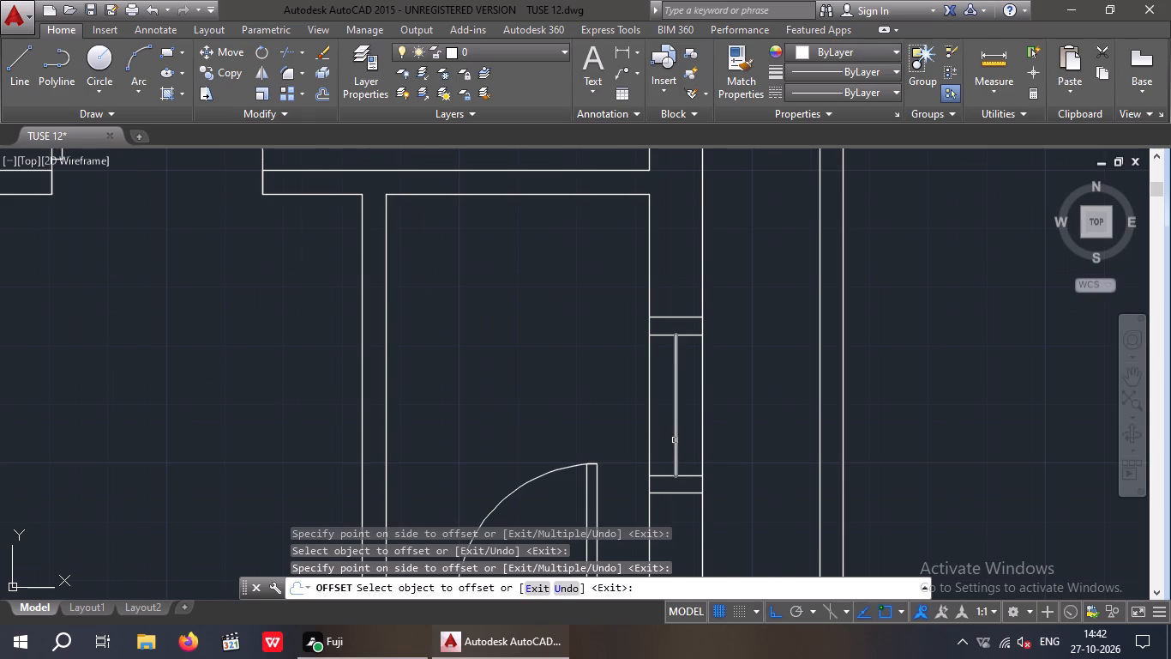
left_click_drag(675, 439, 706, 438)
left_click(734, 438)
scroll(681, 436, "up", 3)
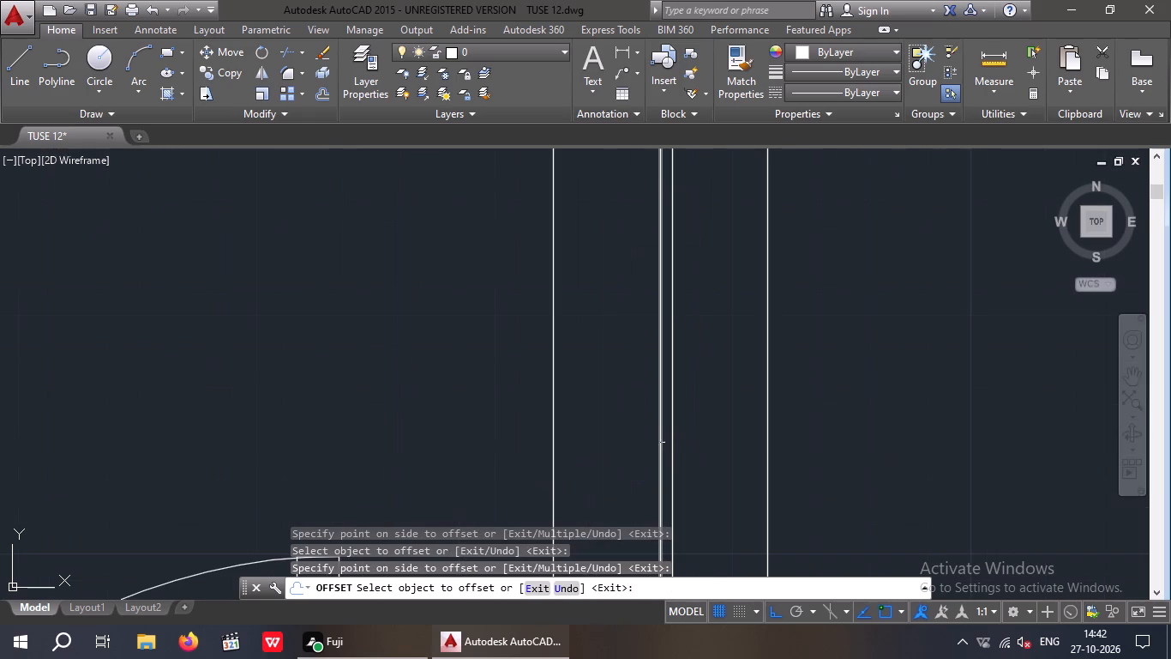
left_click_drag(660, 439, 642, 445)
left_click(634, 448)
Offset the centre line of the left exterior wall window by 1/2" to both sides and end the Offset command.
scroll(652, 412, "down", 6)
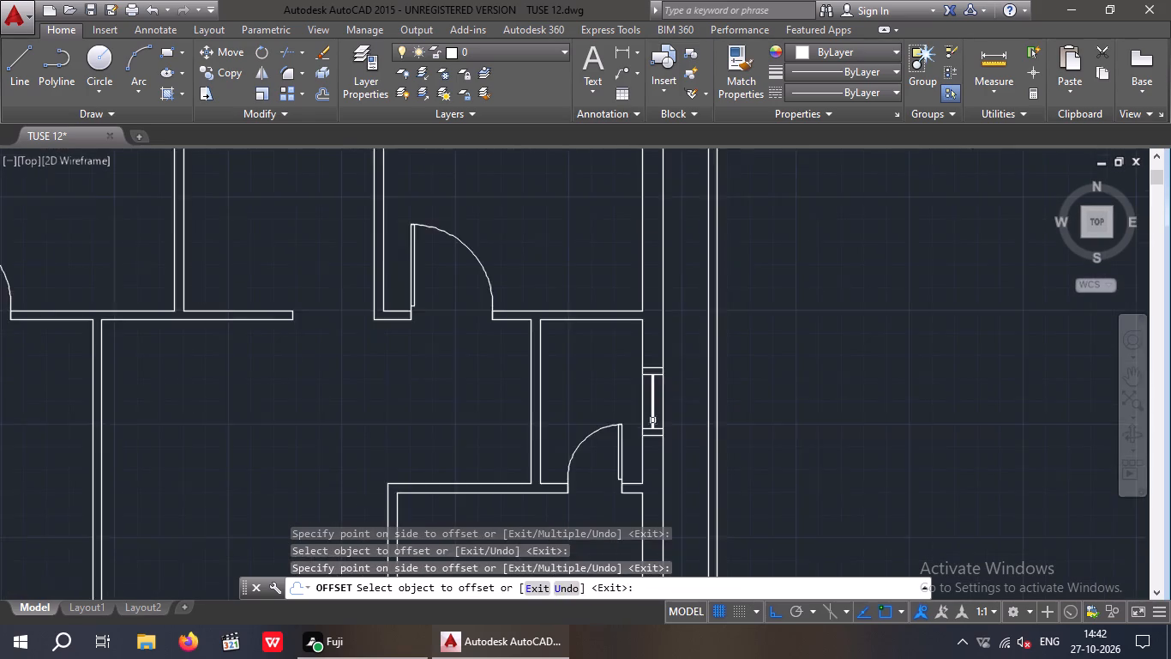
scroll(652, 420, "down", 2)
scroll(413, 420, "up", 5)
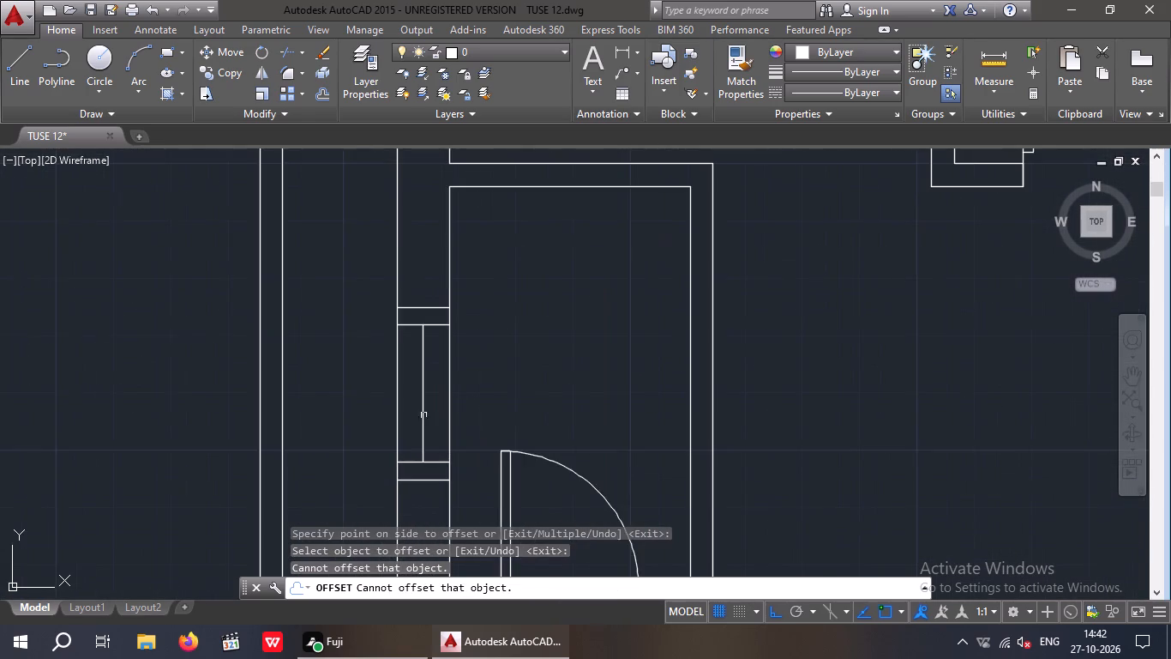
scroll(422, 416, "up", 2)
left_click(419, 417)
left_click(465, 410)
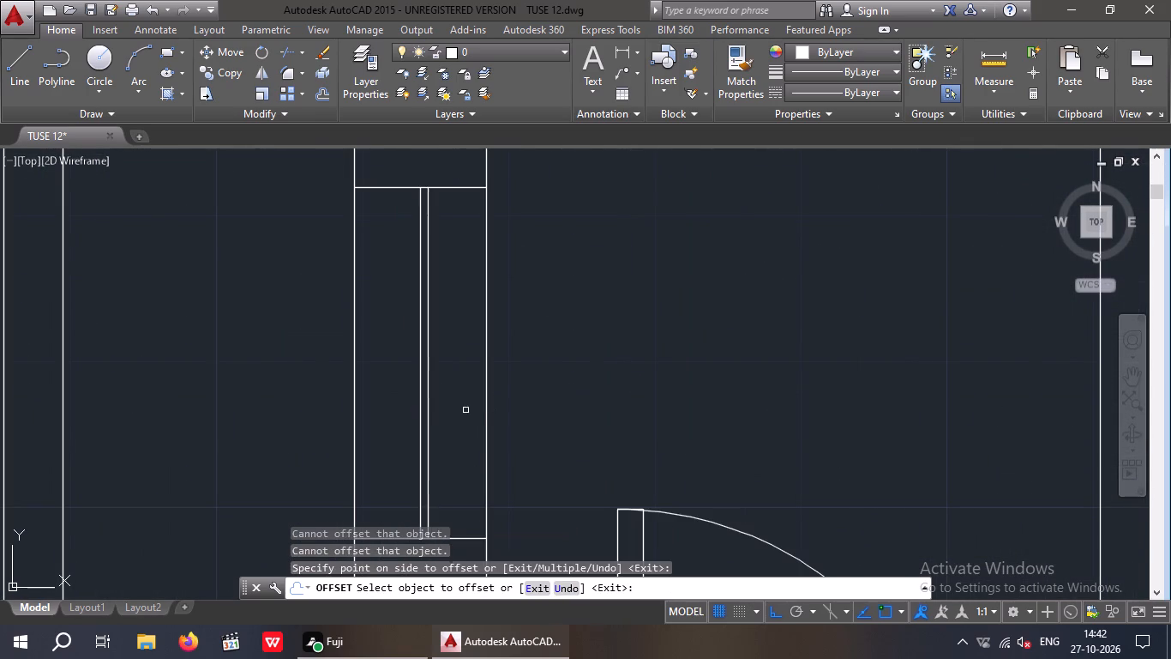
scroll(420, 425, "up", 1)
left_click_drag(418, 424, 387, 443)
left_click_drag(385, 444, 397, 439)
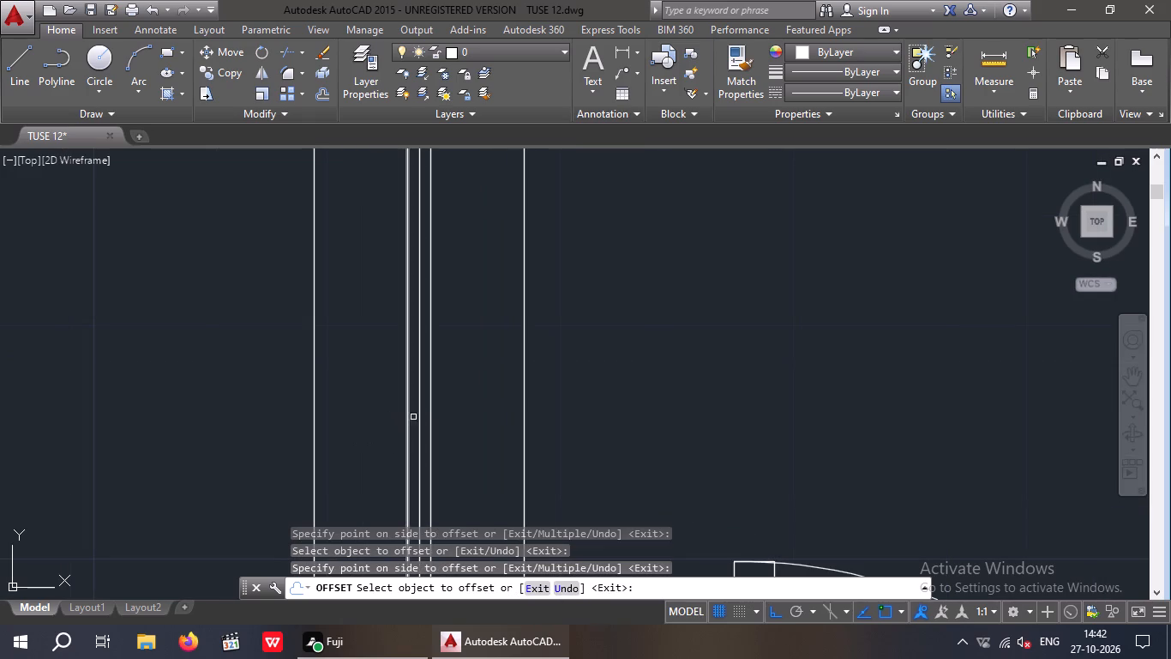
scroll(419, 412, "down", 6)
middle_click_drag(465, 409, 481, 285)
scroll(486, 296, "down", 4)
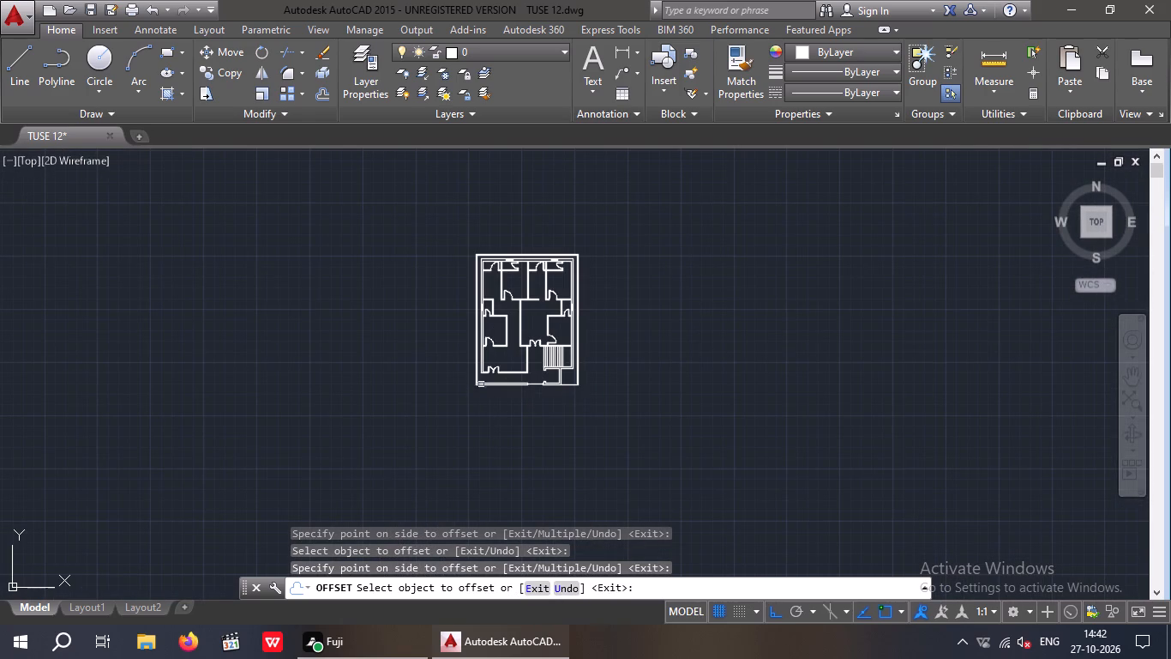
scroll(501, 241, "up", 3)
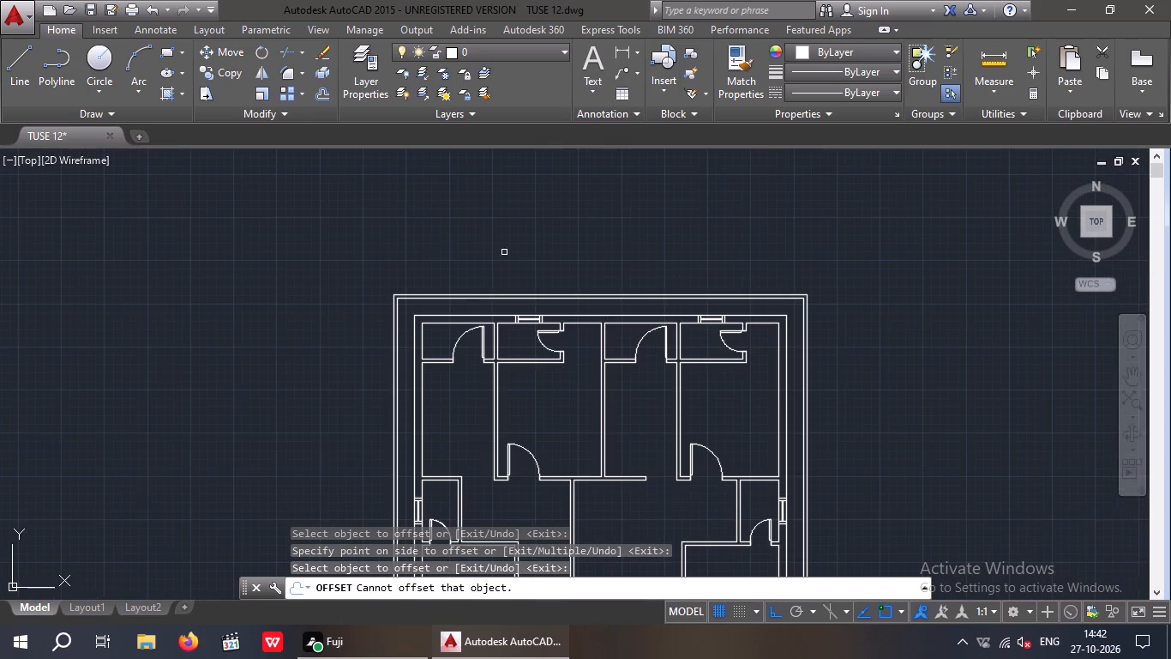
middle_click_drag(534, 525, 534, 371)
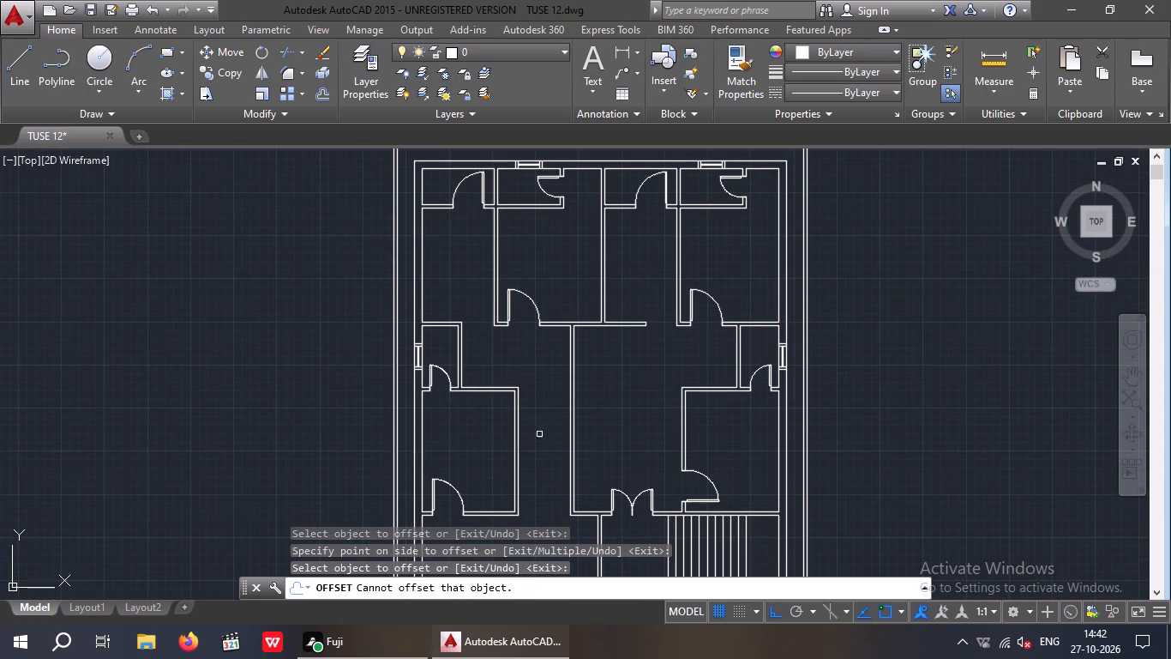
key("Escape")
key("Escape")
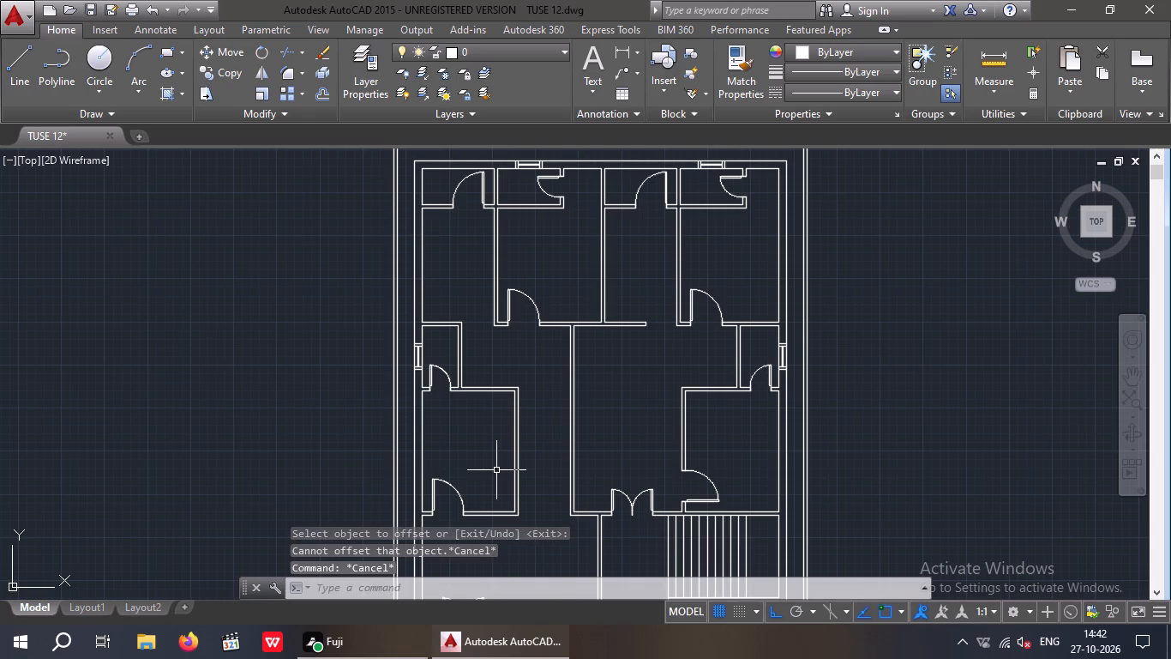
Draw a horizontal line across the left exterior wall at the midpoint of the room below the small left room.
key("l")
key("space")
scroll(404, 459, "up", 2)
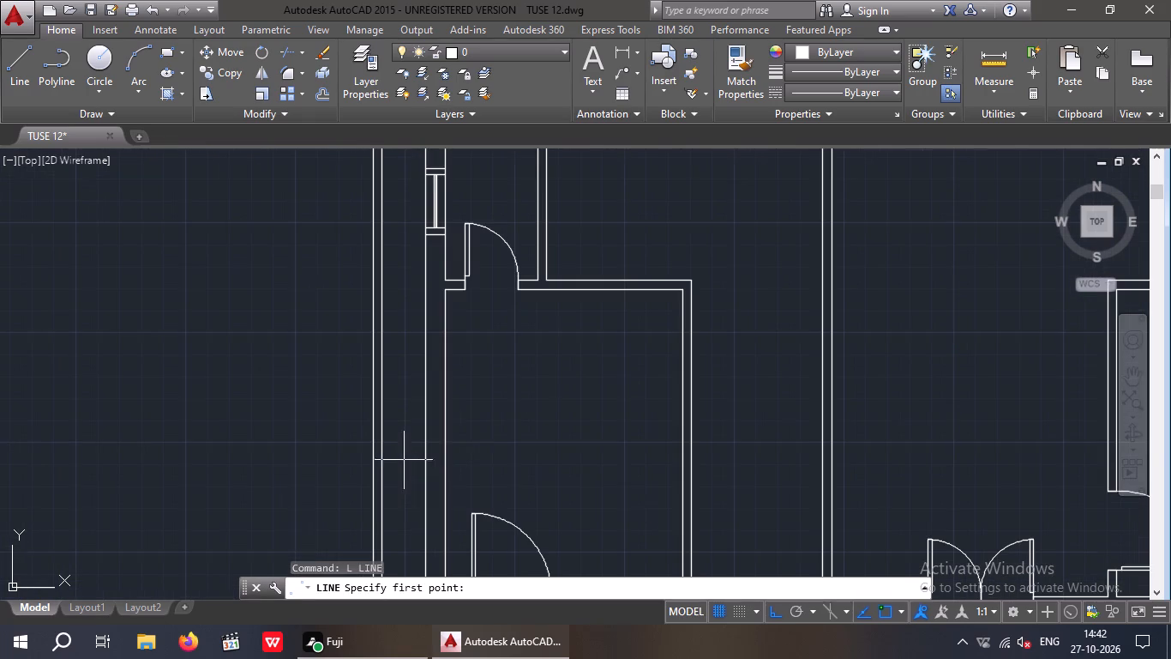
left_click_drag(442, 446, 424, 446)
scroll(411, 444, "up", 3)
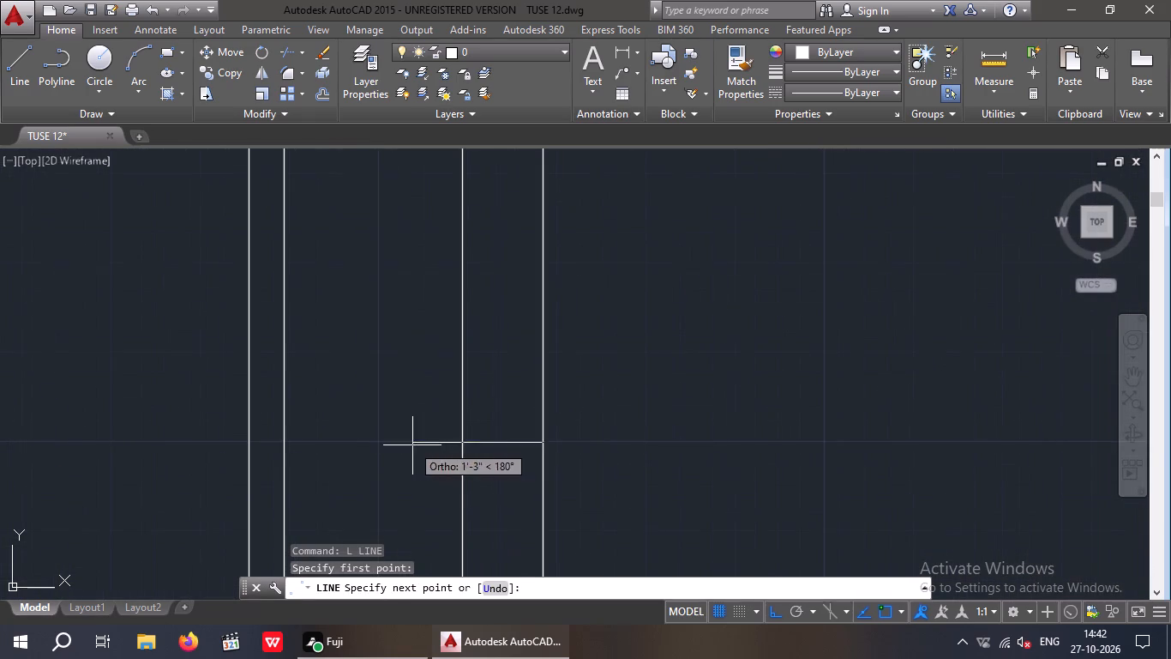
left_click(459, 444)
key("space")
Draw a vertical line across the bottom-left room's lower wall, midway between the double door and the room's right inner corner.
scroll(462, 429, "down", 4)
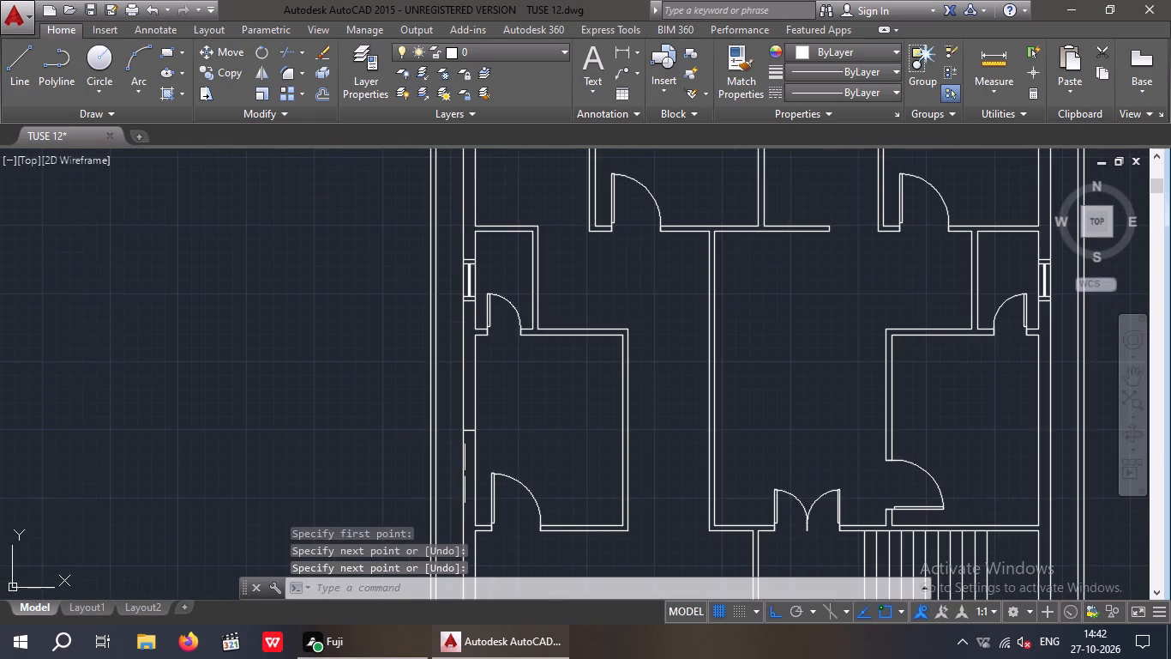
middle_click_drag(483, 463, 437, 294)
middle_click_drag(638, 434, 511, 486)
scroll(540, 474, "down", 1)
middle_click_drag(541, 467, 518, 316)
key("space")
scroll(487, 393, "up", 3)
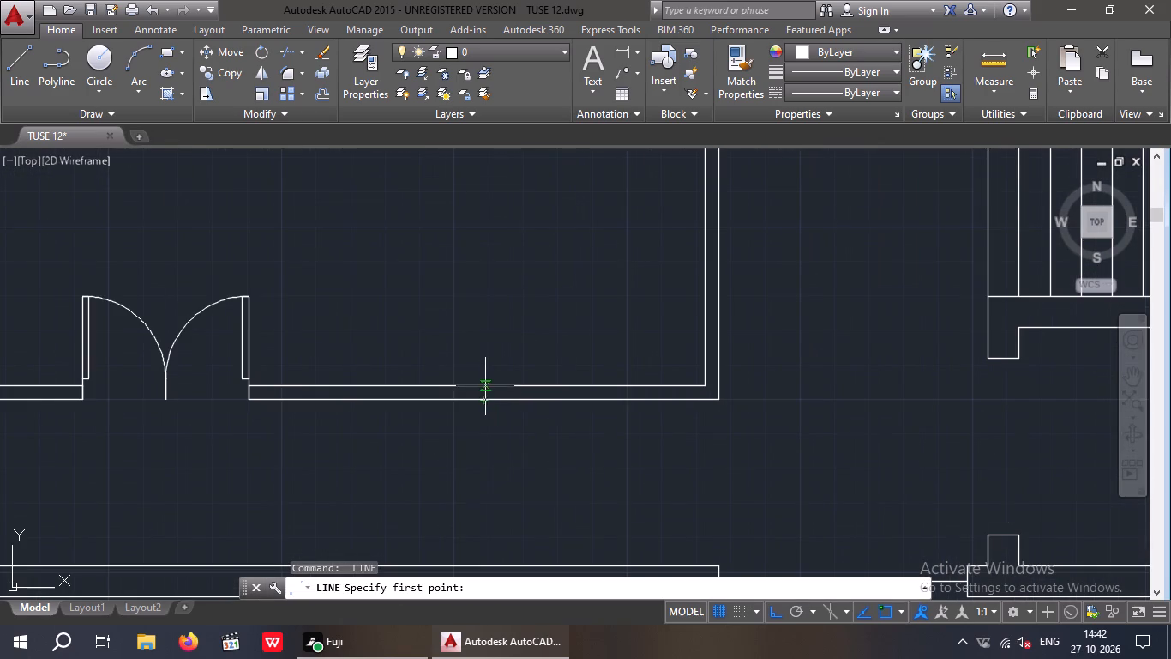
left_click(477, 385)
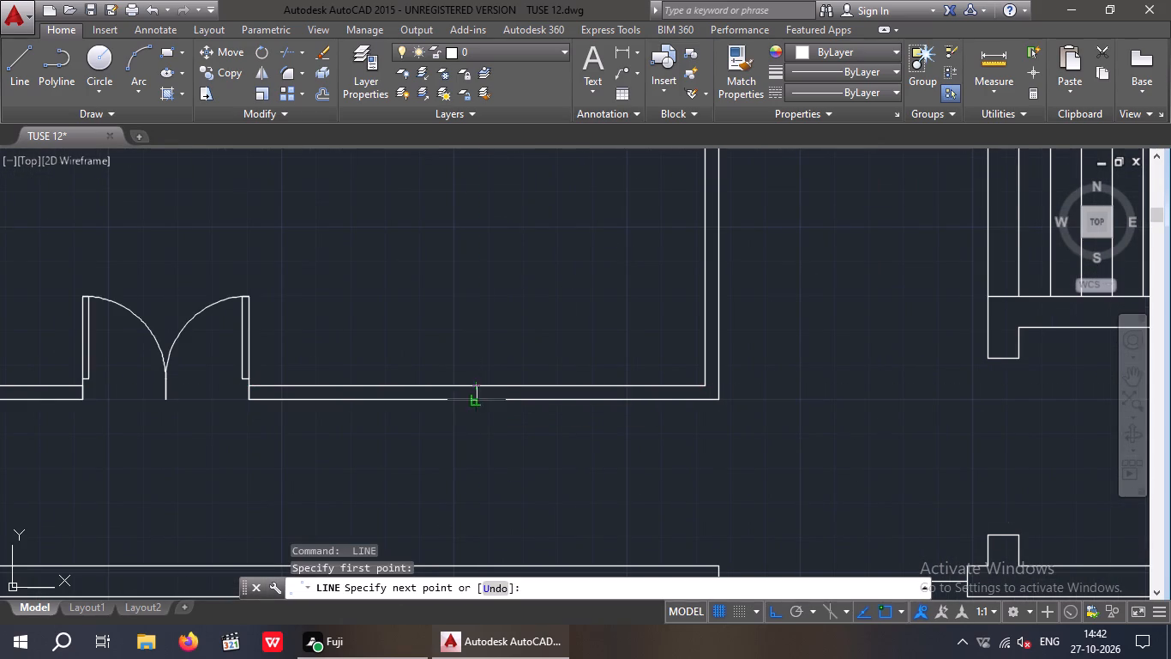
scroll(478, 402, "up", 4)
left_click(445, 403)
key("space")
Draw a horizontal line across the left exterior wall at the midpoint of the bottom-left room's side.
scroll(492, 423, "down", 4)
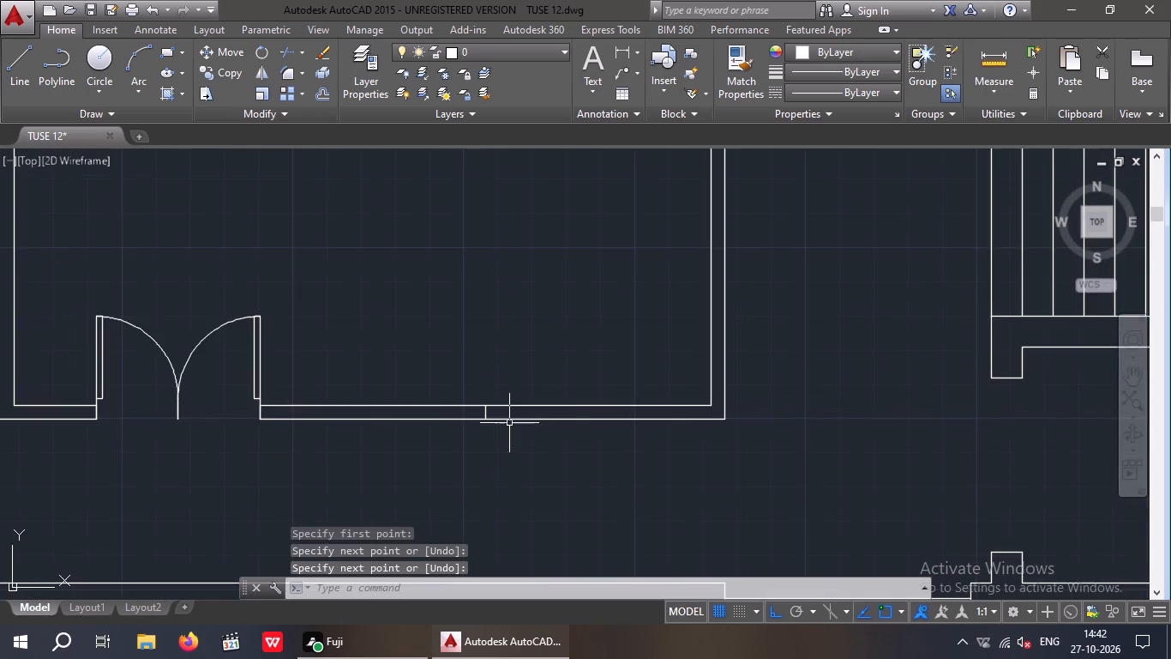
scroll(564, 427, "down", 2)
middle_click_drag(575, 418, 499, 493)
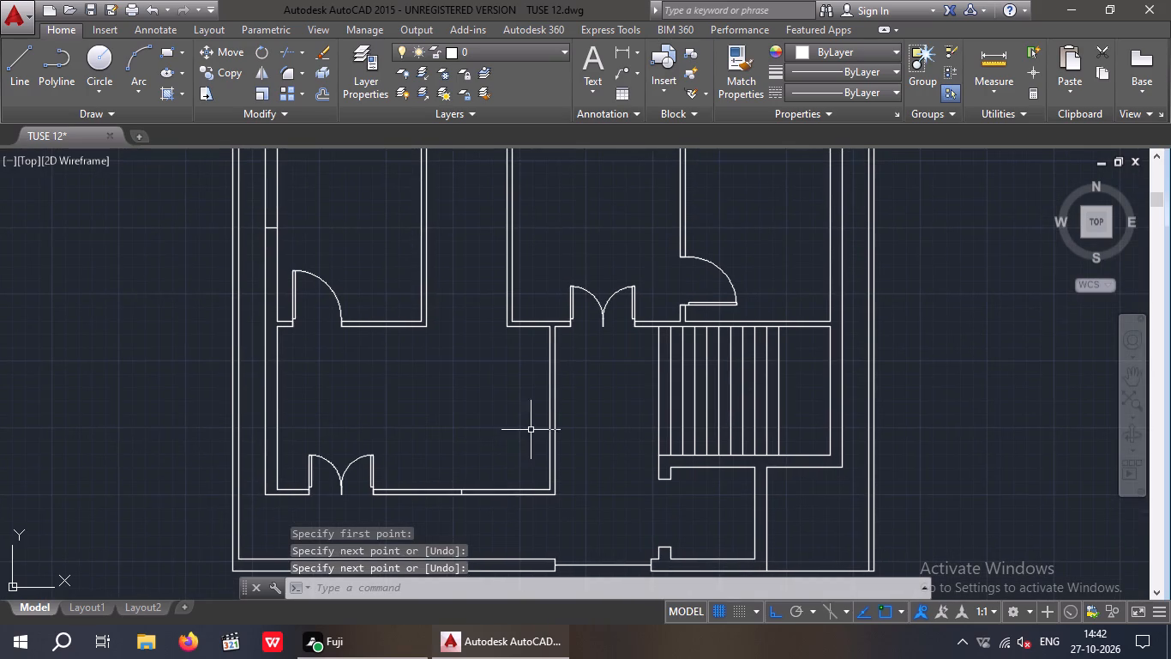
middle_click_drag(532, 426, 484, 448)
middle_click_drag(453, 449, 518, 438)
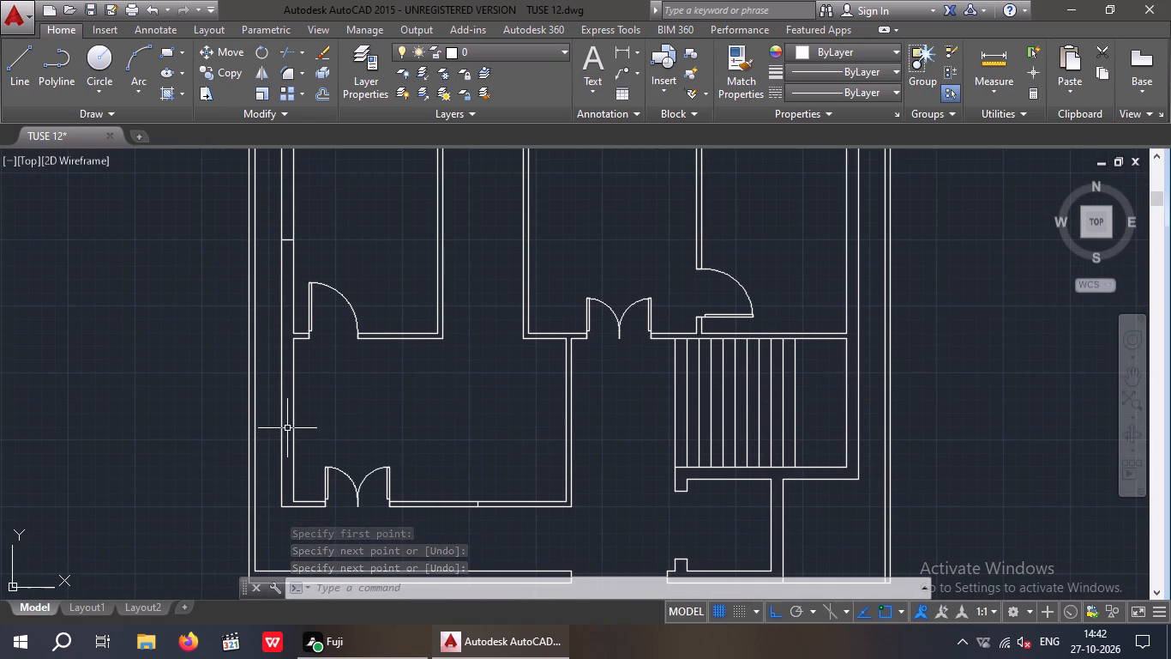
key("space")
scroll(294, 417, "up", 1)
left_click(292, 422)
scroll(258, 428, "up", 3)
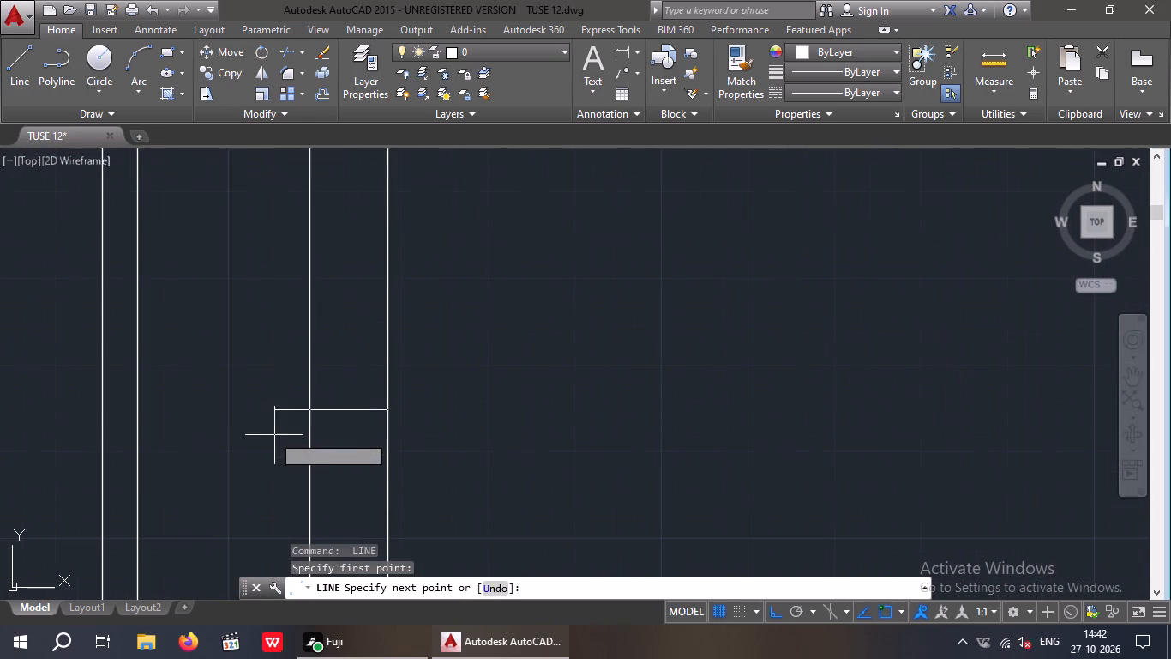
left_click(309, 414)
key("space")
scroll(320, 435, "down", 4)
middle_click_drag(534, 437, 508, 436)
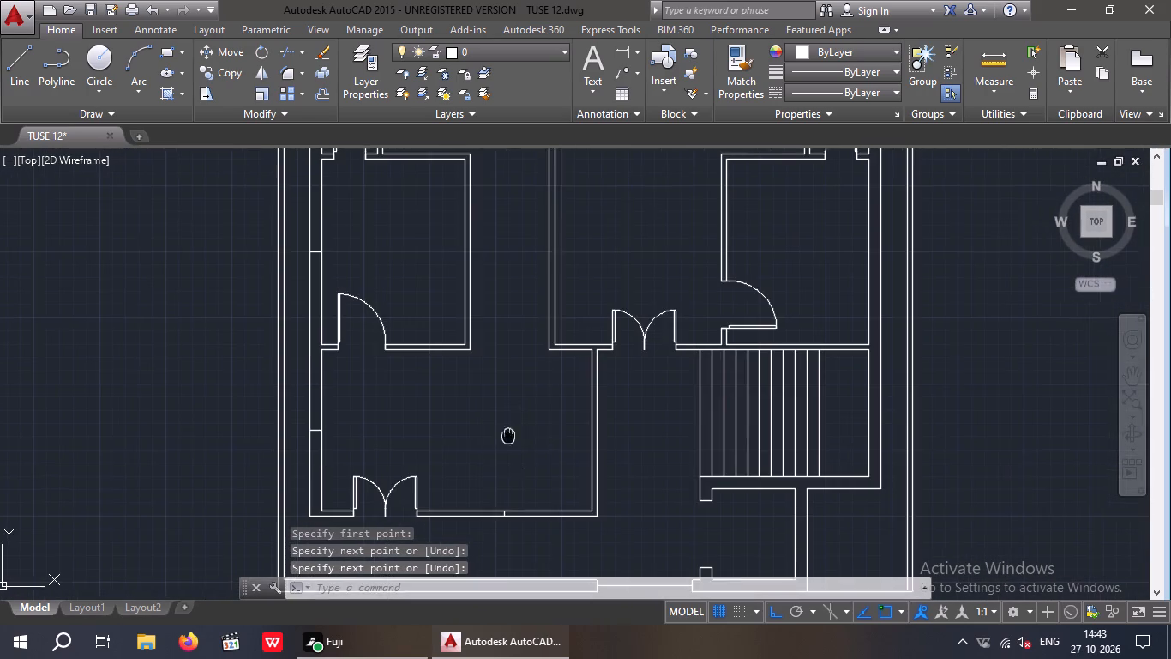
Draw a horizontal line across the right exterior wall at the midpoint of the room below the small right room.
middle_click_drag(508, 436, 360, 432)
middle_click_drag(676, 393, 638, 535)
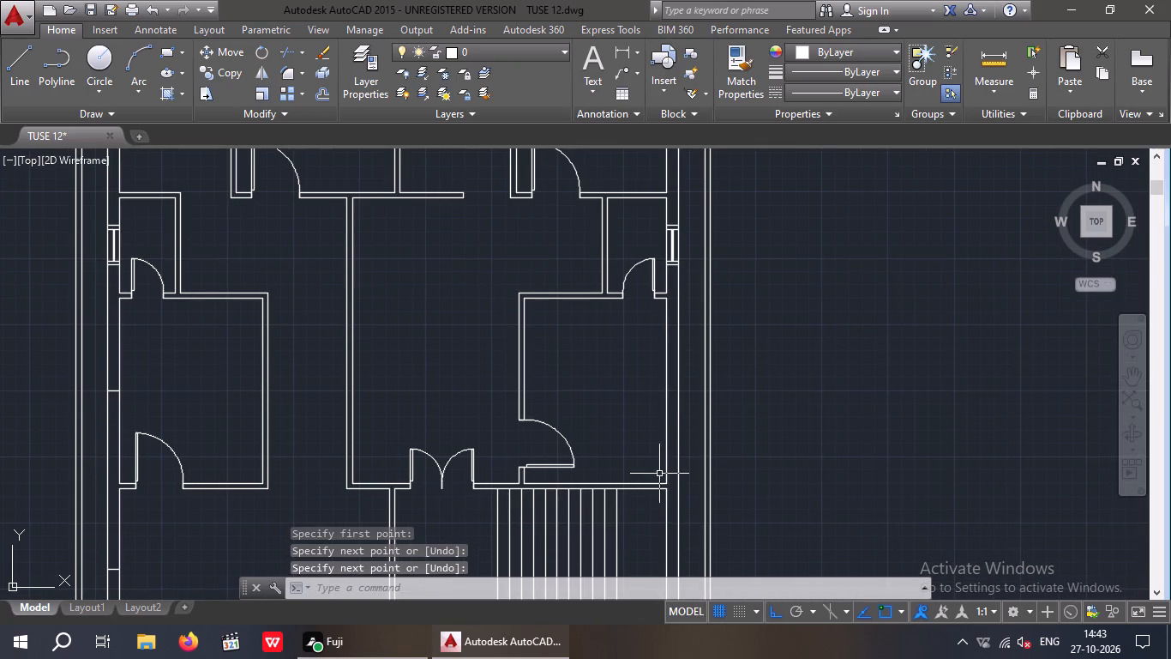
key("space")
scroll(668, 389, "up", 1)
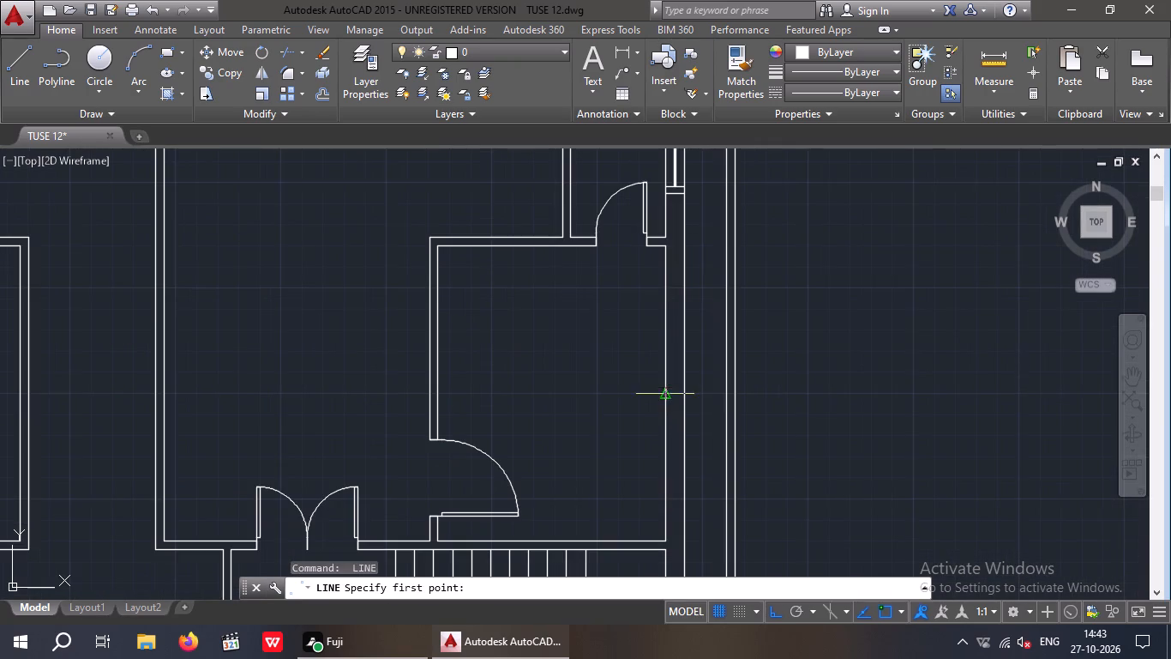
left_click(664, 399)
scroll(682, 395, "up", 2)
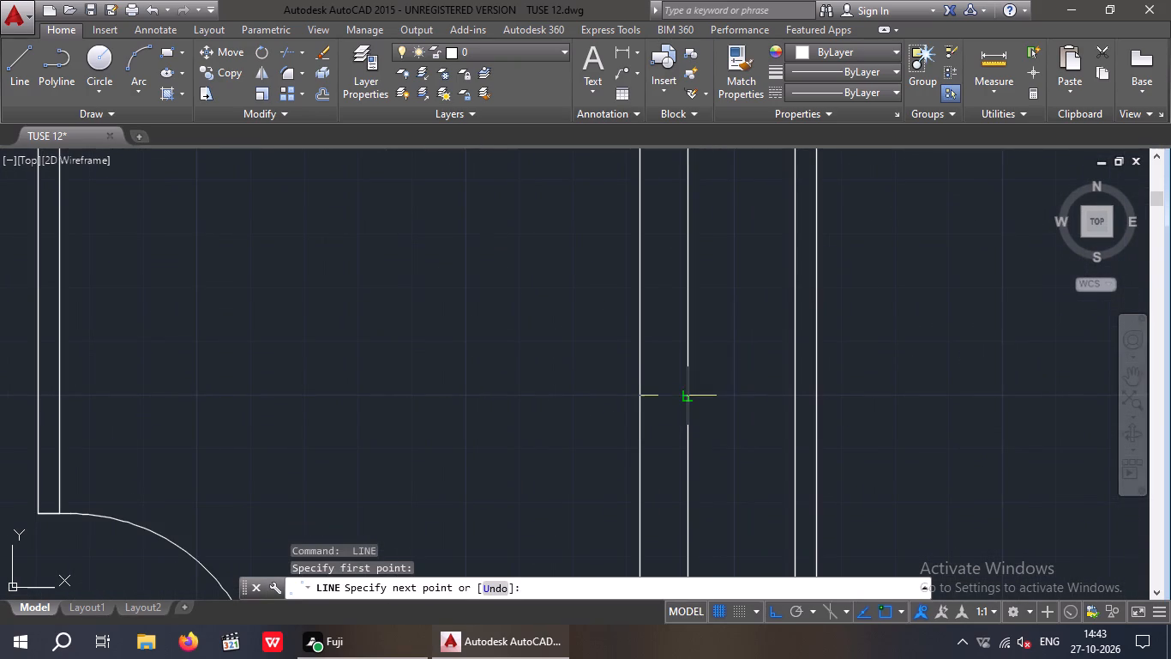
left_click(695, 397)
key("space")
Draw a horizontal line across the right exterior wall at the midpoint of the top-right bedroom's side.
scroll(683, 404, "down", 3)
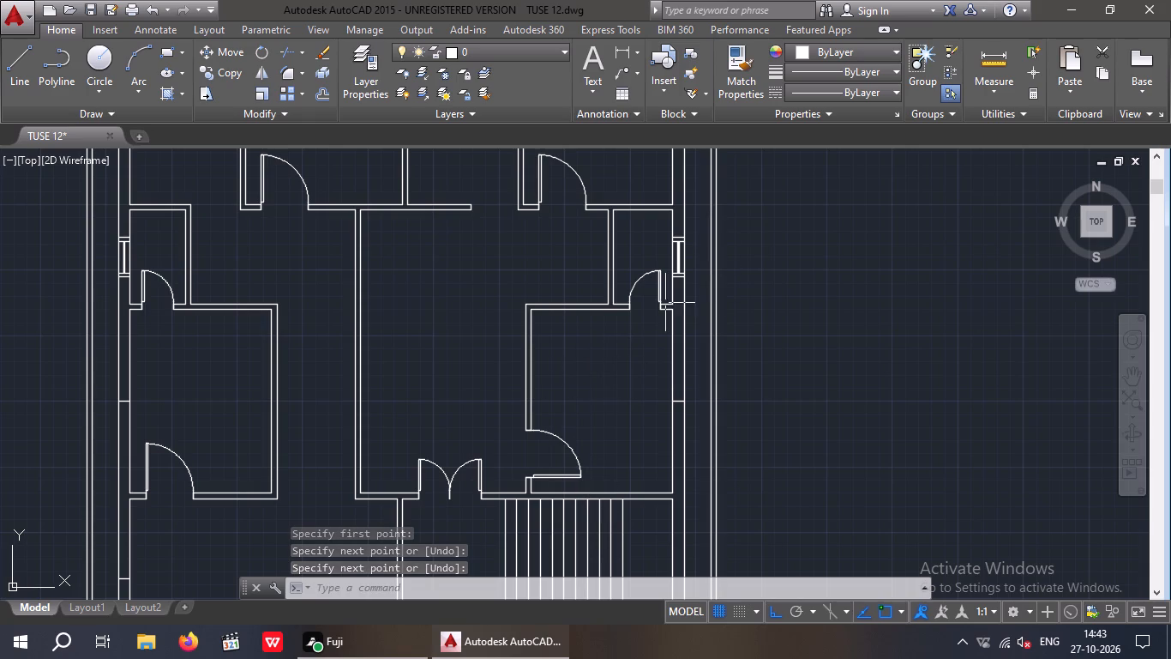
middle_click_drag(543, 304, 487, 515)
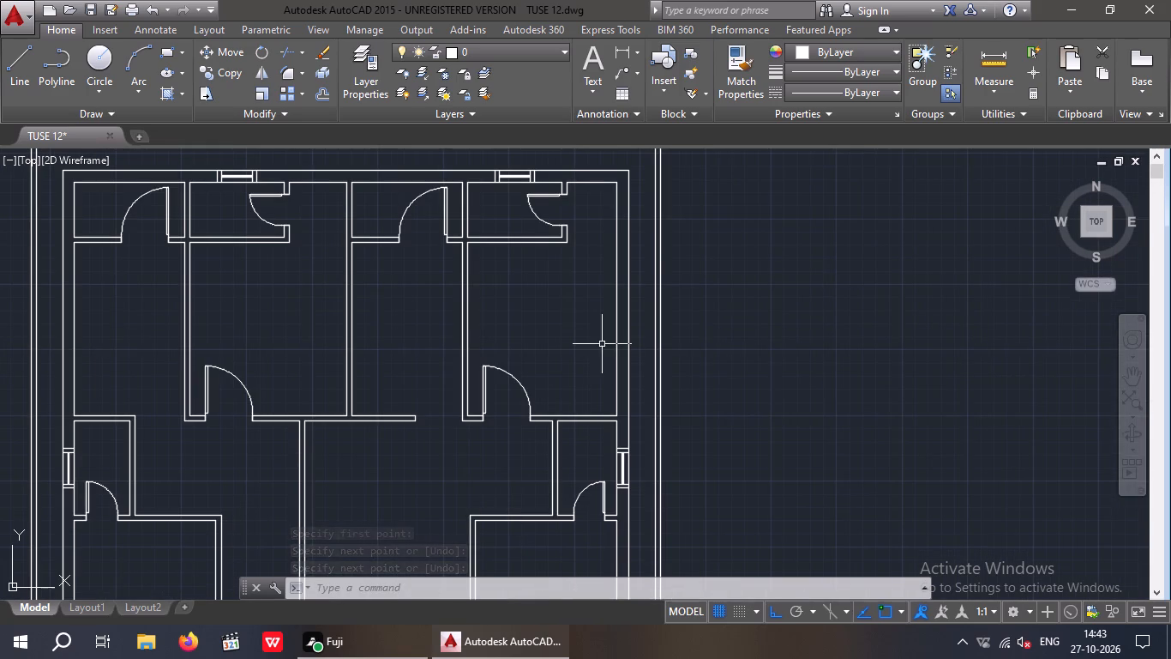
key("space")
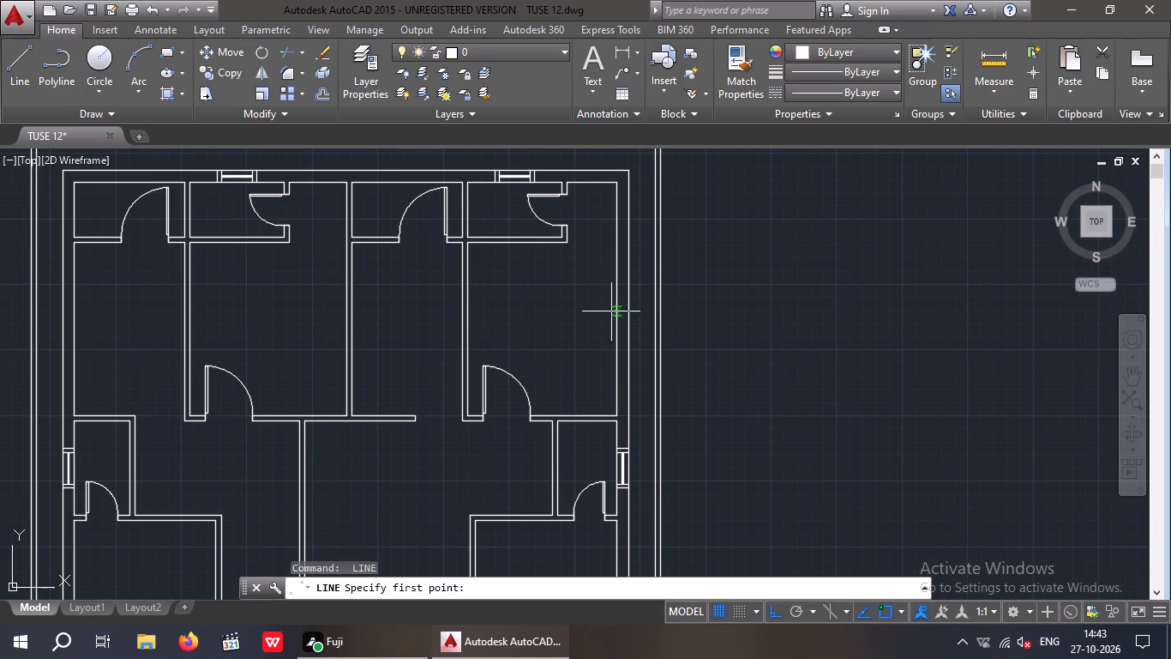
scroll(613, 316, "up", 1)
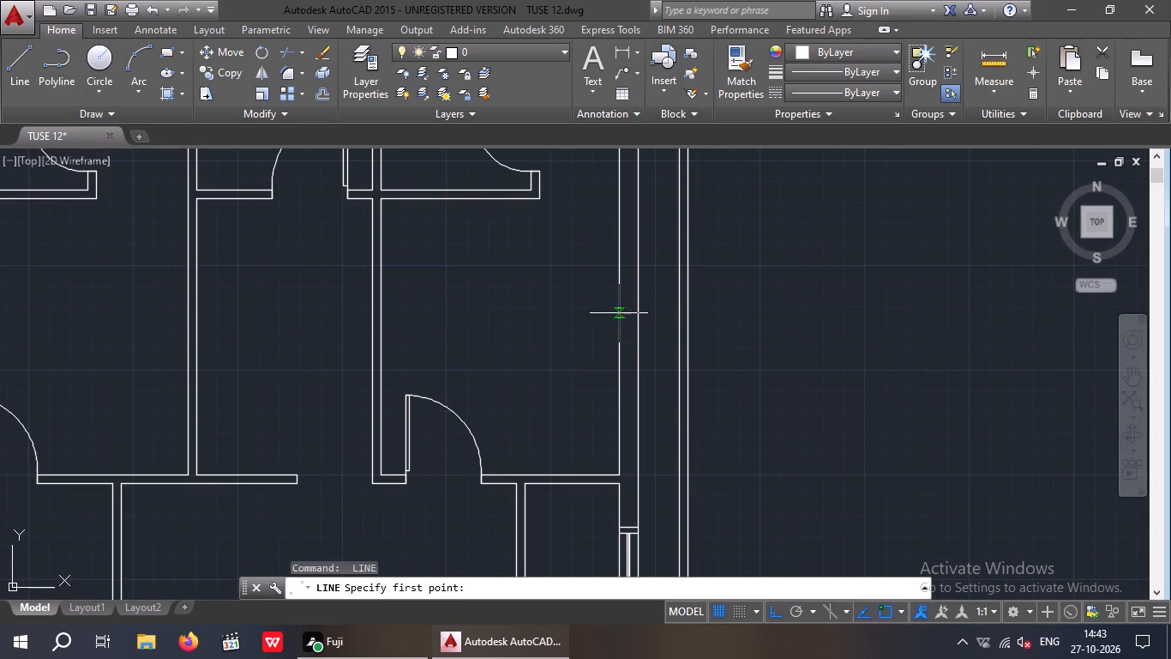
left_click(621, 286)
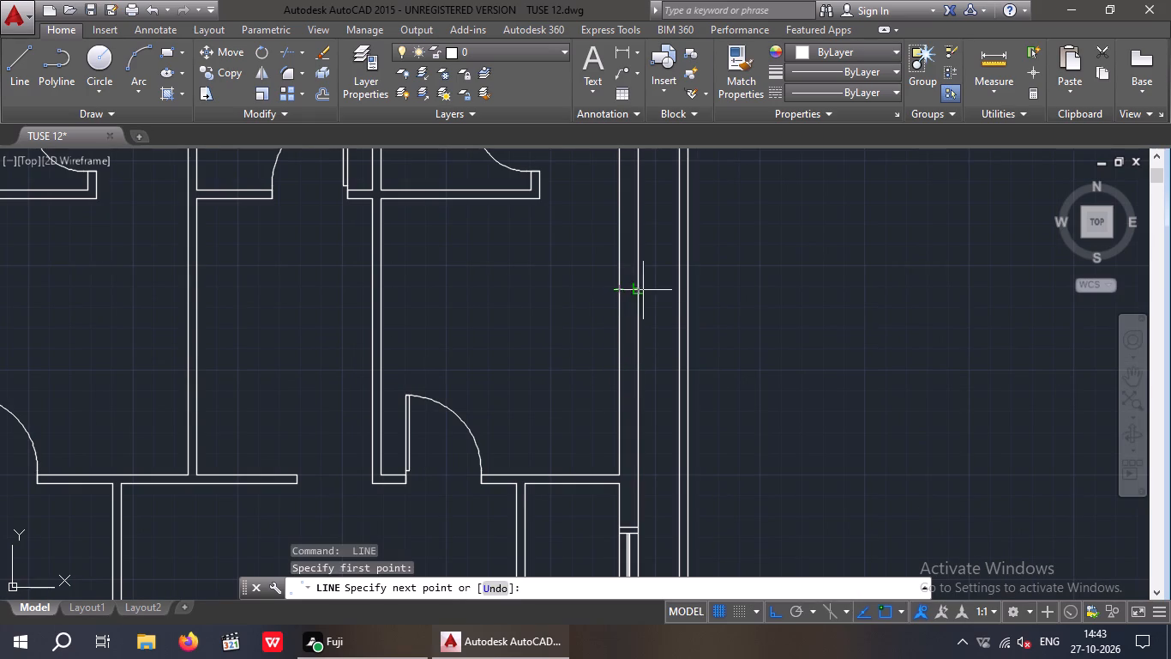
scroll(675, 290, "up", 2)
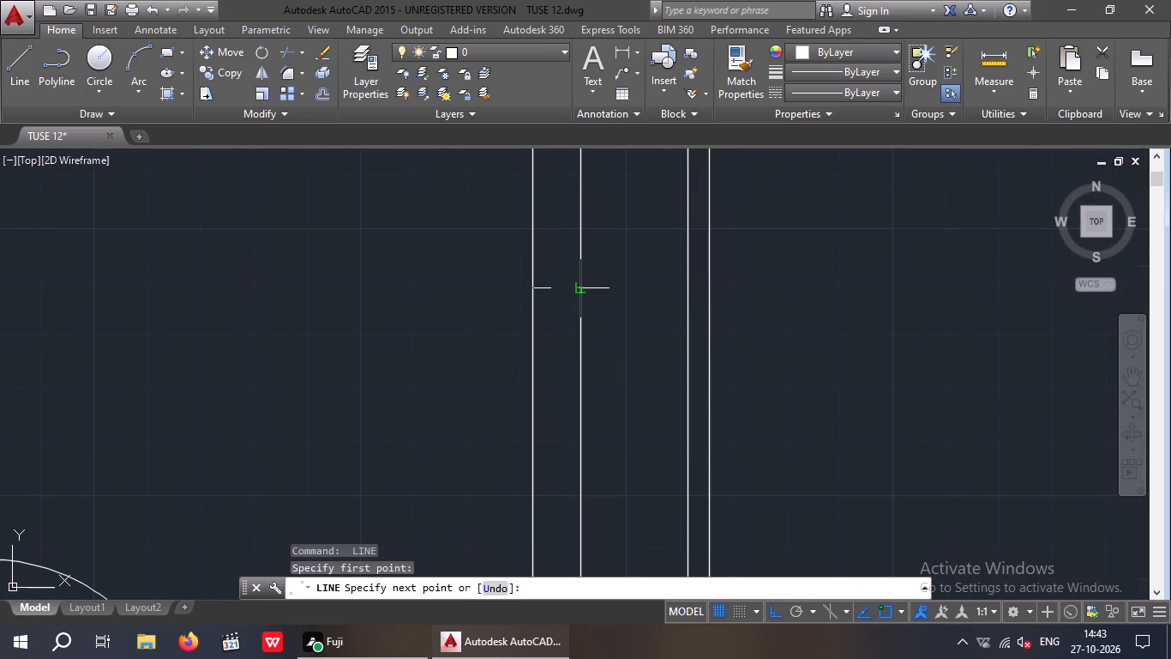
left_click(584, 291)
key("space")
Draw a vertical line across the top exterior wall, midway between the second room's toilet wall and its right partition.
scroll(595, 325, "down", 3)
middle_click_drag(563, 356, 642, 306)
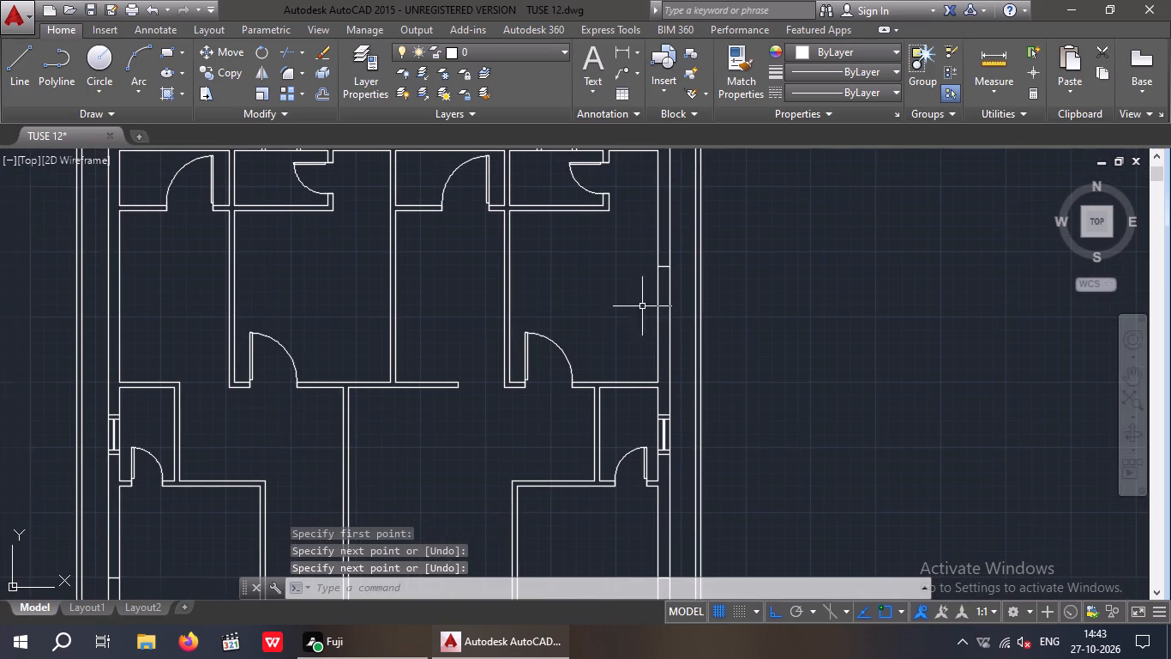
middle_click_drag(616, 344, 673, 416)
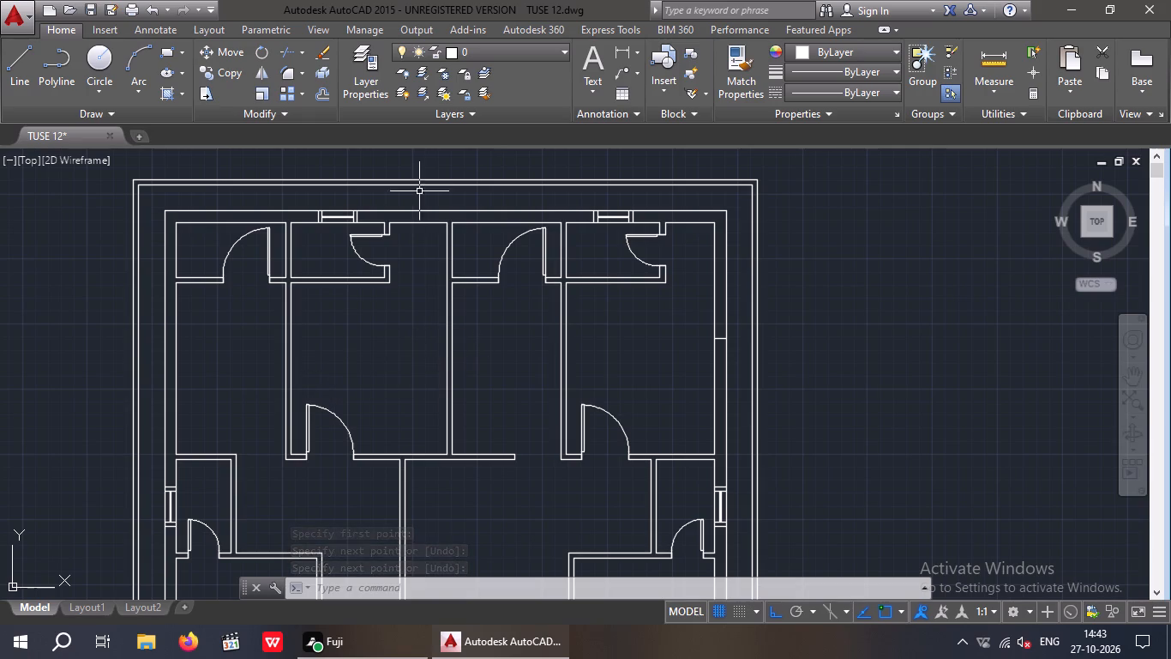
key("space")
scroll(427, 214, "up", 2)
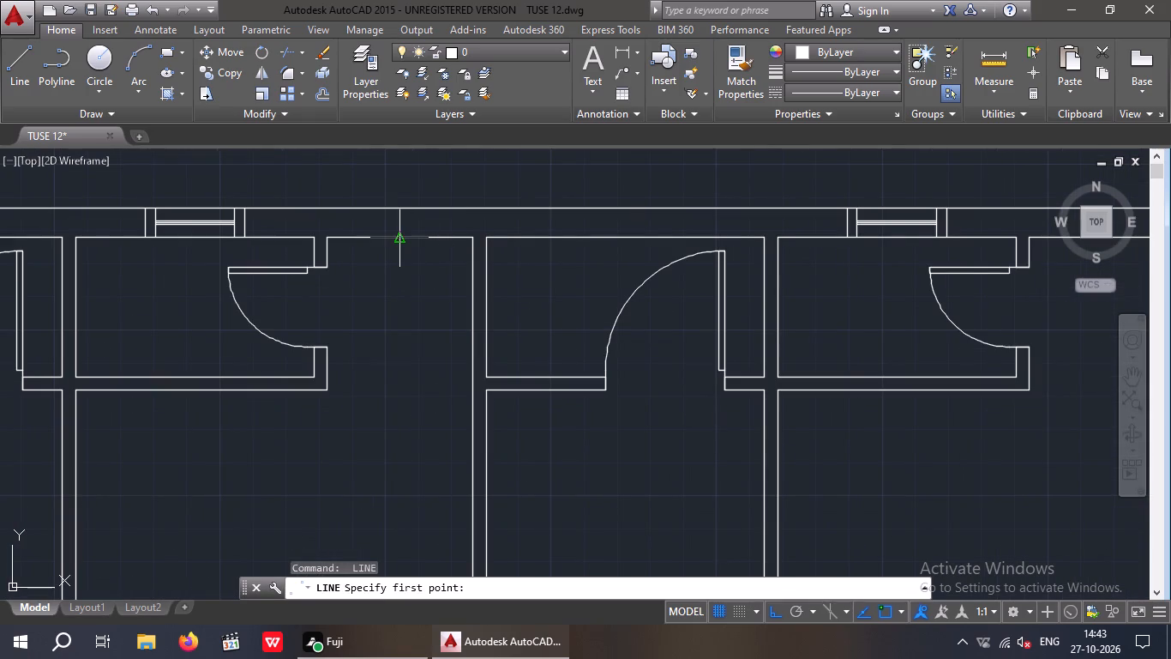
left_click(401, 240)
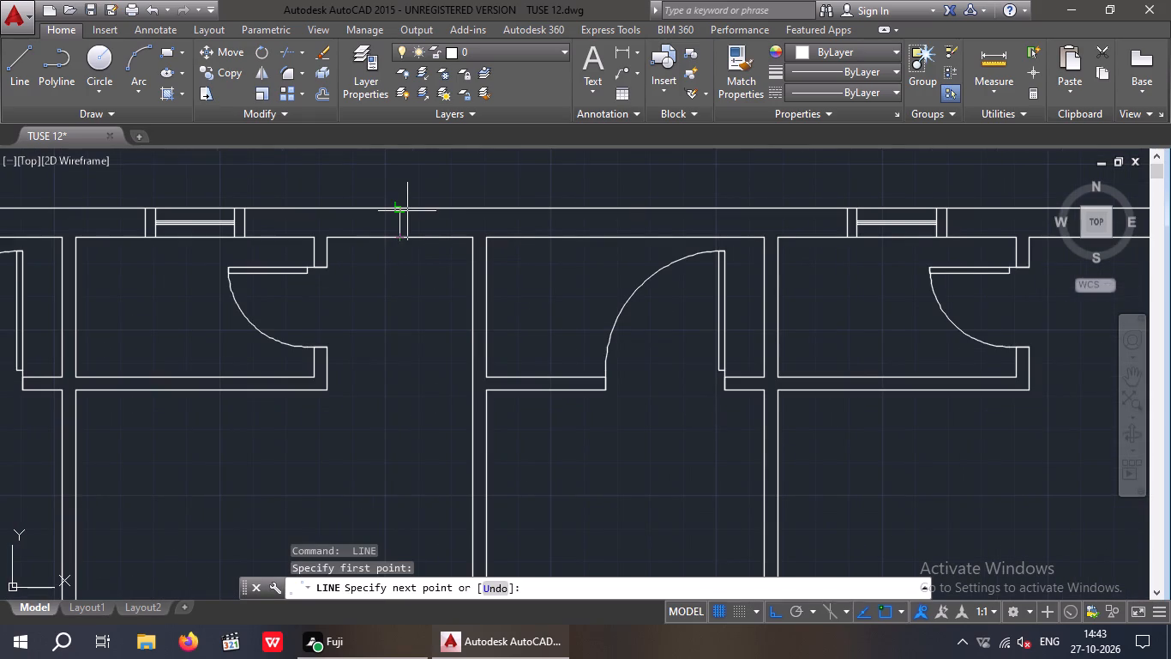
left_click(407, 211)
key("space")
Draw a vertical line across the top exterior wall at the midpoint of the third room's small upper compartment.
scroll(425, 310, "down", 2)
middle_click_drag(417, 316, 253, 307)
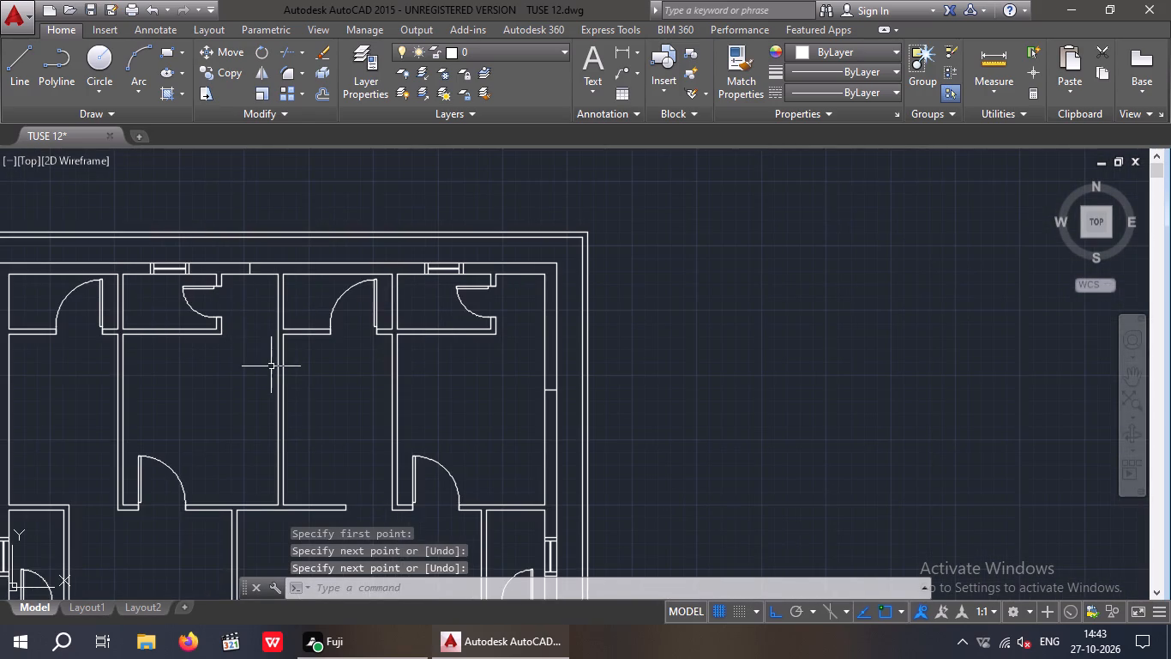
middle_click_drag(274, 384, 374, 370)
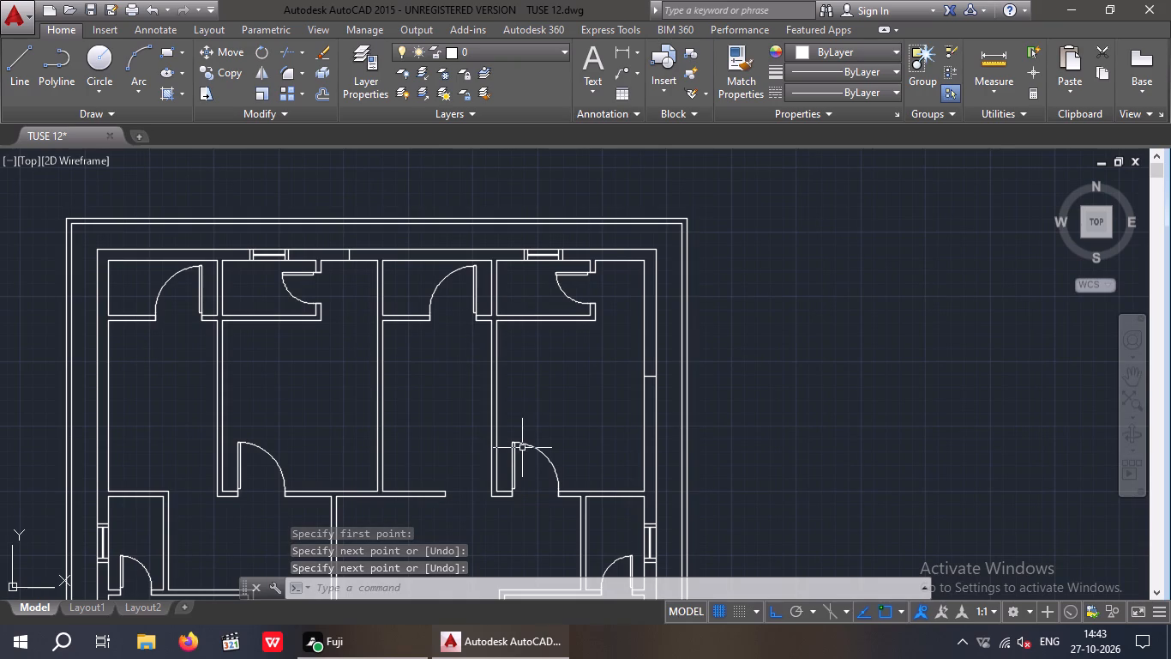
middle_click_drag(213, 411, 379, 412)
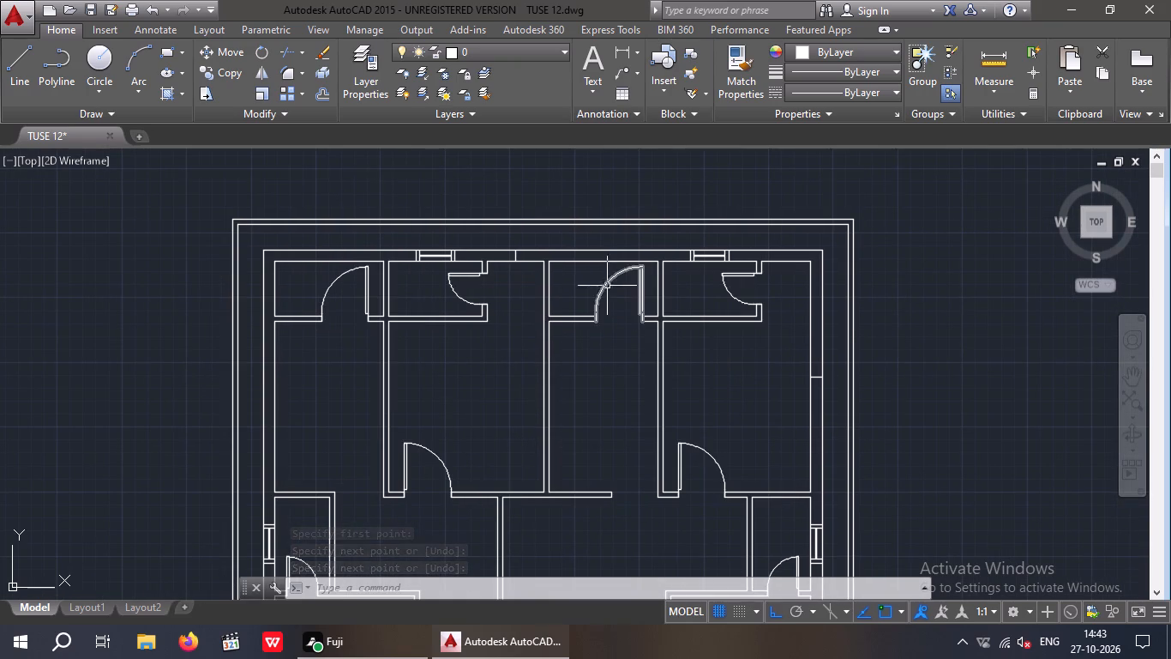
scroll(605, 257, "up", 1)
key("space")
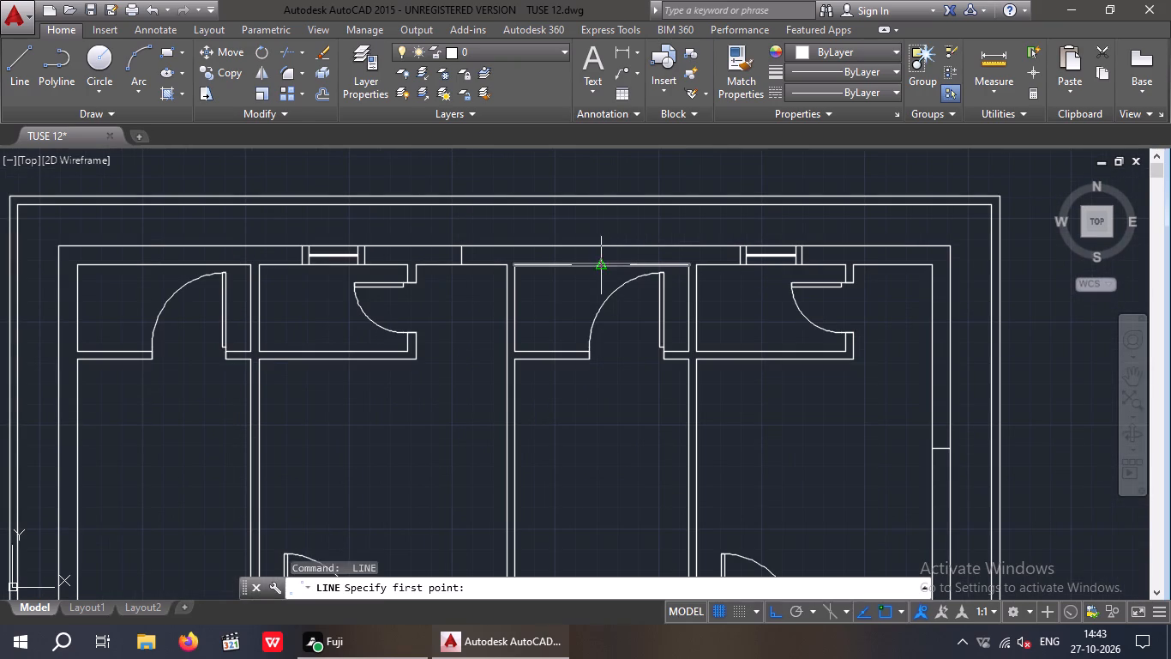
scroll(597, 266, "up", 1)
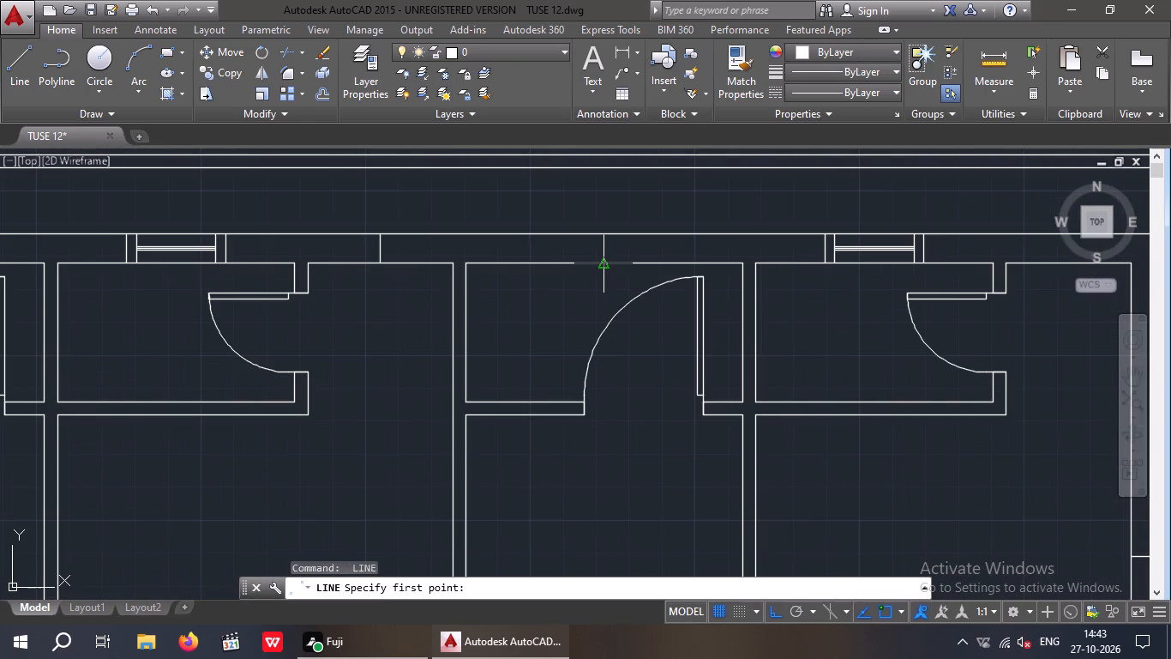
left_click(608, 267)
left_click(606, 230)
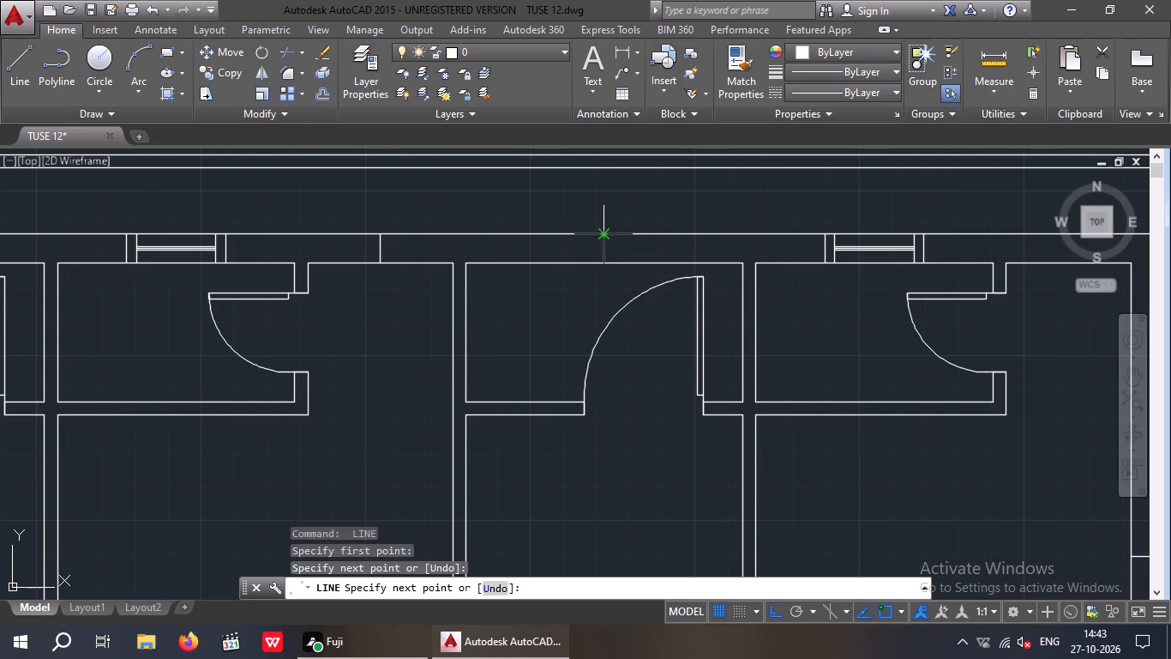
key("space")
Draw a horizontal line across the left exterior wall at the midpoint of the top-left bedroom's side.
middle_click_drag(627, 325, 617, 279)
scroll(622, 263, "down", 2)
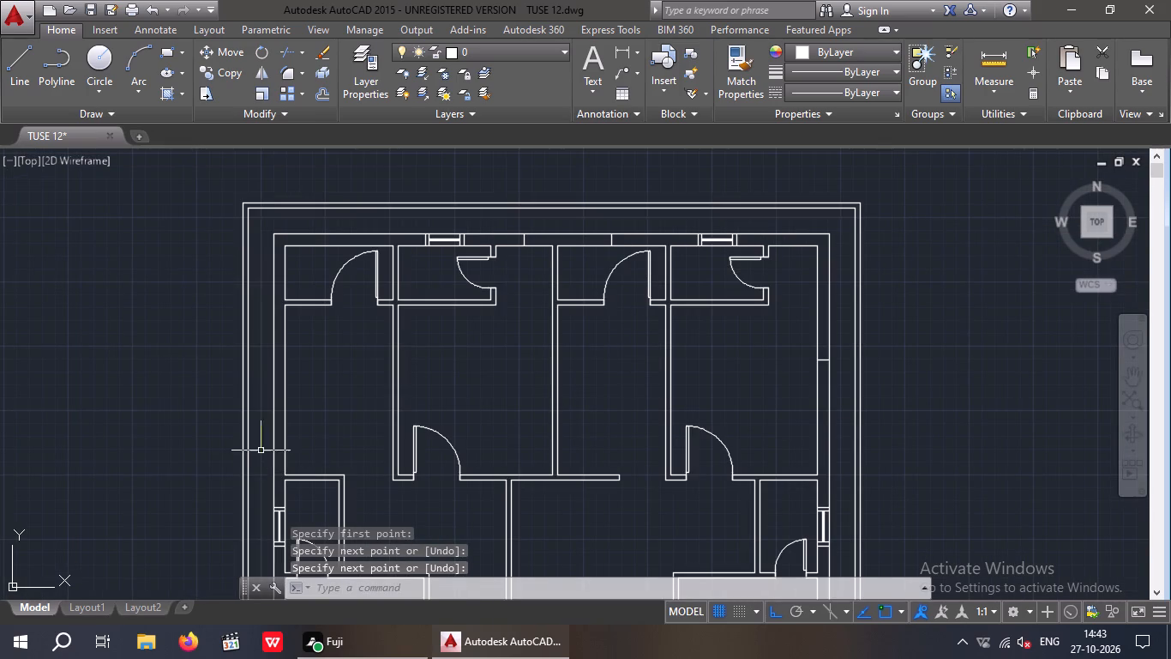
key("space")
left_click(283, 389)
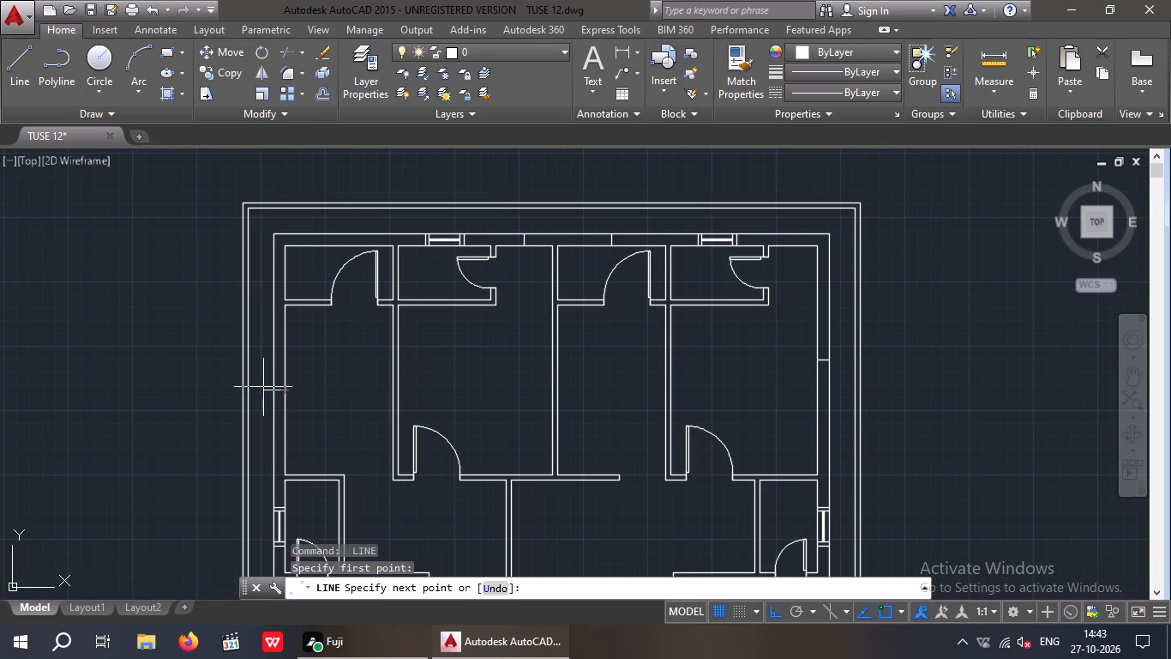
scroll(263, 387, "up", 2)
left_click(285, 398)
scroll(303, 392, "down", 3)
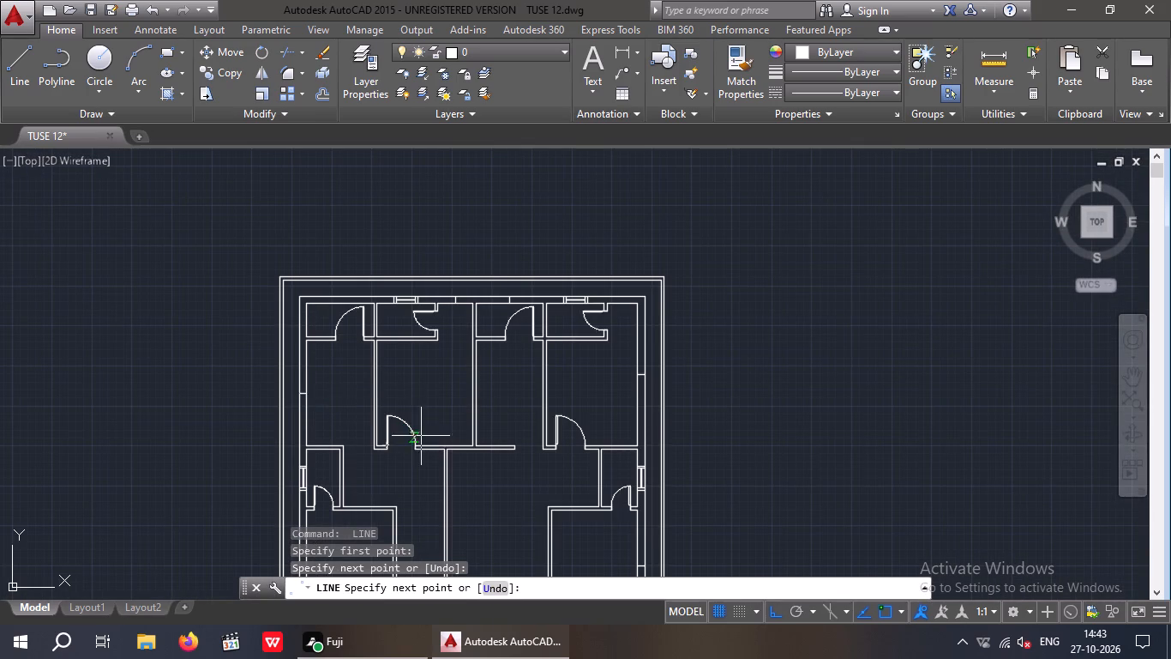
key("Escape")
Offset the top-left bedroom's midpoint line in the left exterior wall by 1'6" to both sides.
middle_click_drag(457, 455, 465, 390)
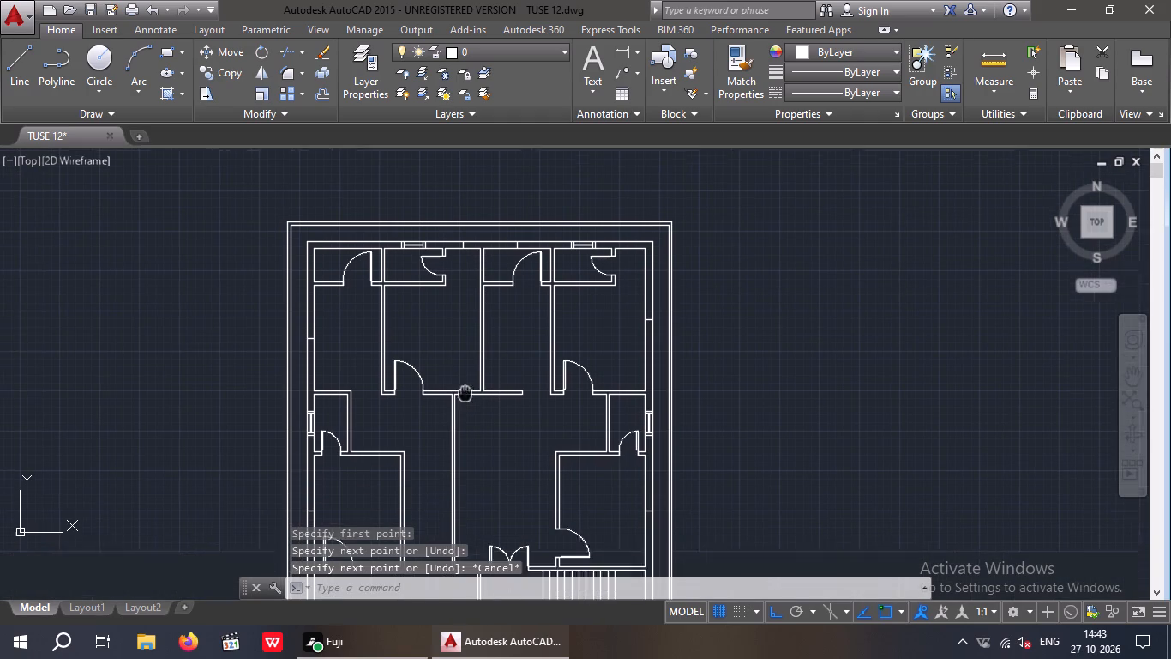
middle_click_drag(465, 390, 465, 386)
middle_click_drag(495, 441, 502, 384)
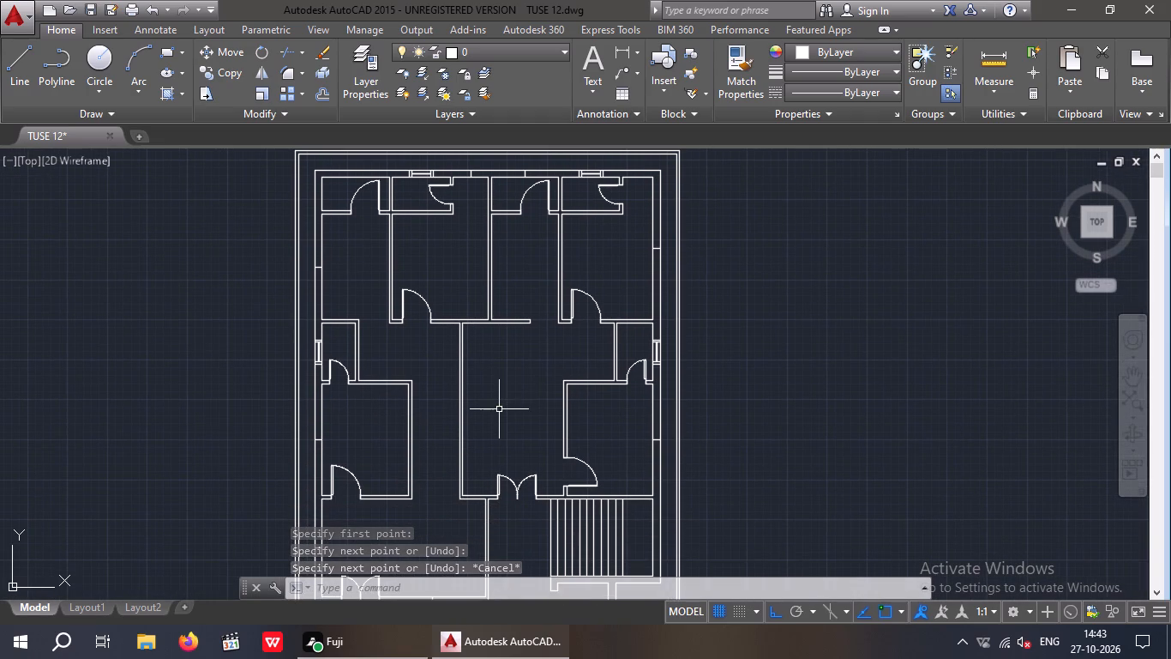
key("Escape")
key("o")
key("Return")
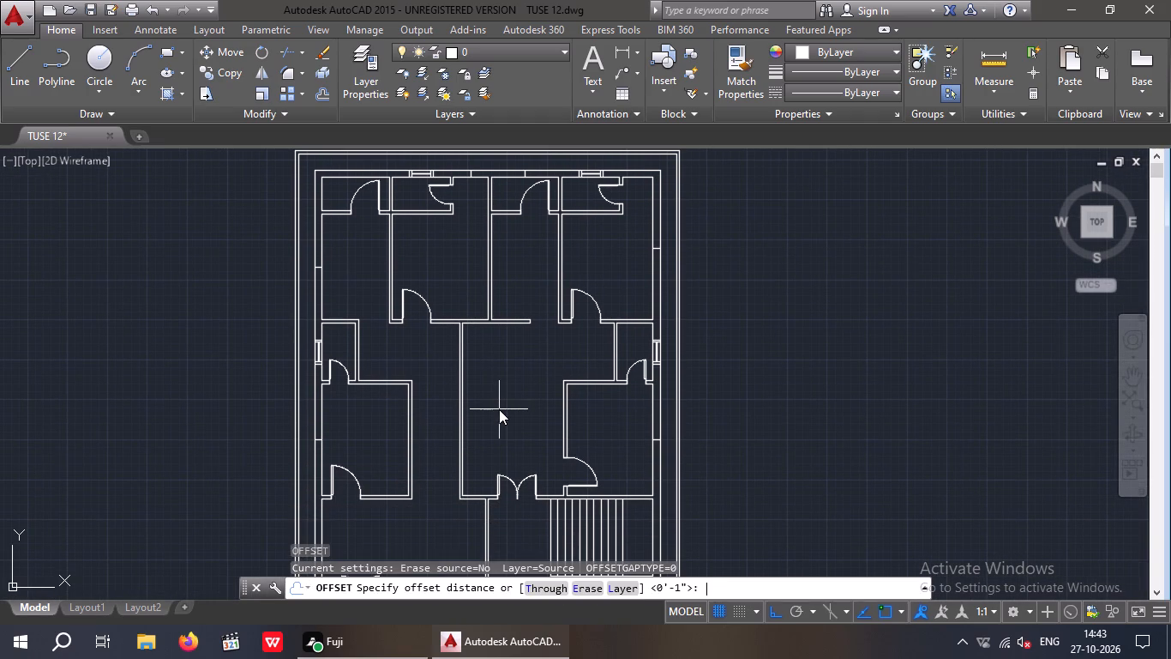
type("1'")
type("6\"")
key("Return")
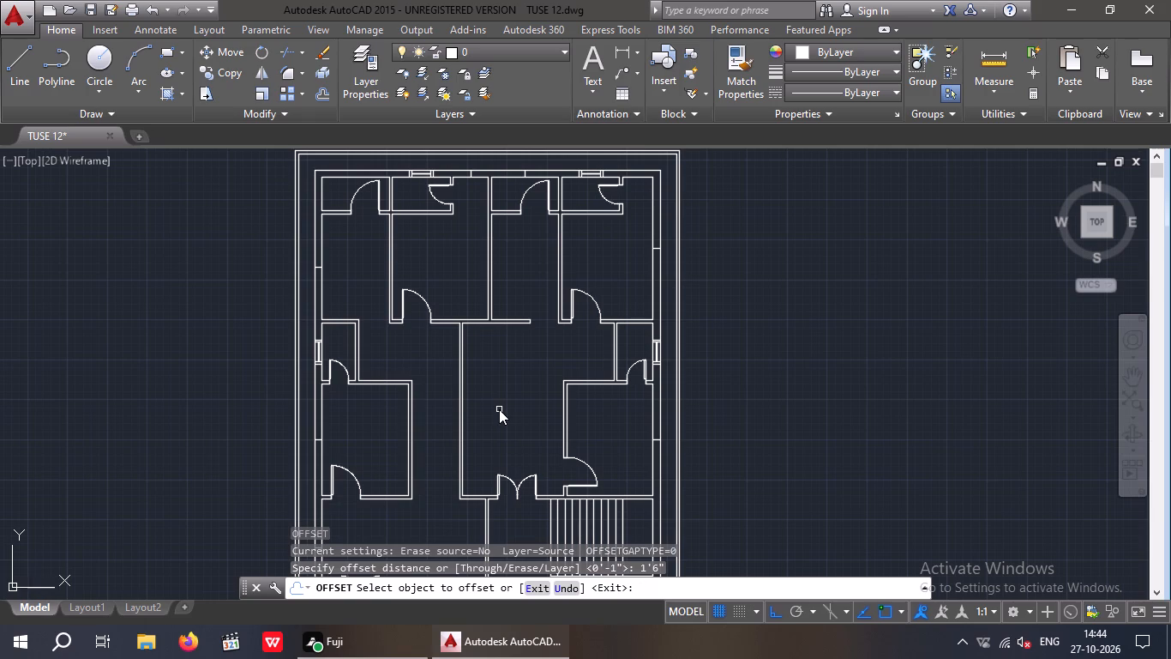
scroll(331, 259, "up", 3)
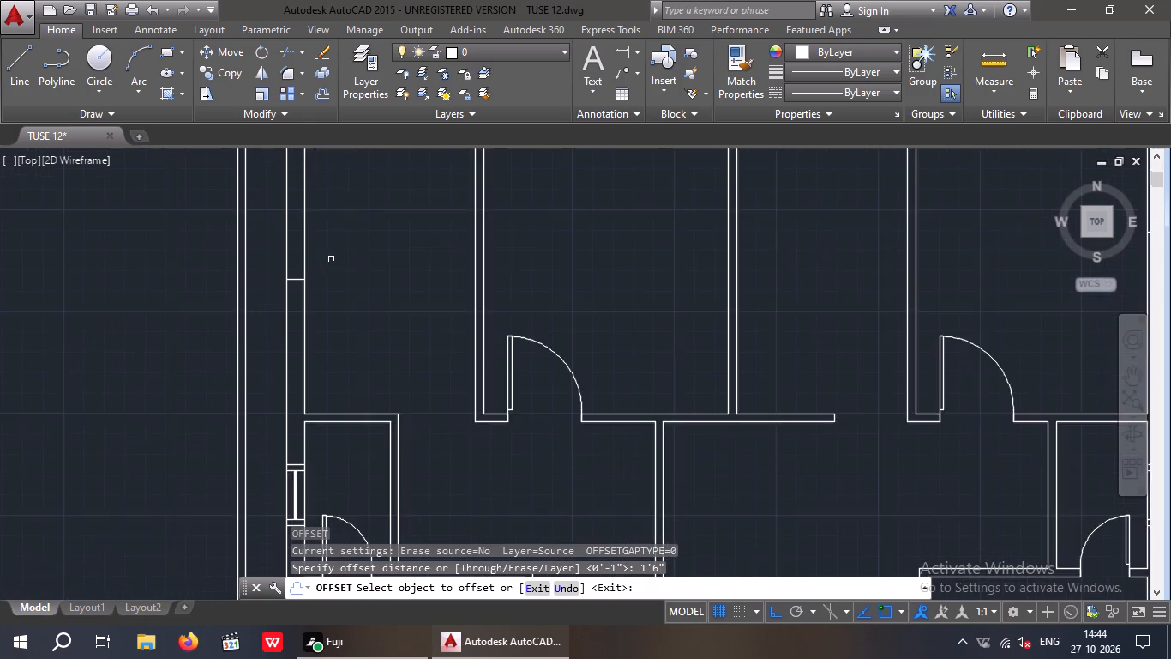
middle_click_drag(328, 317, 341, 341)
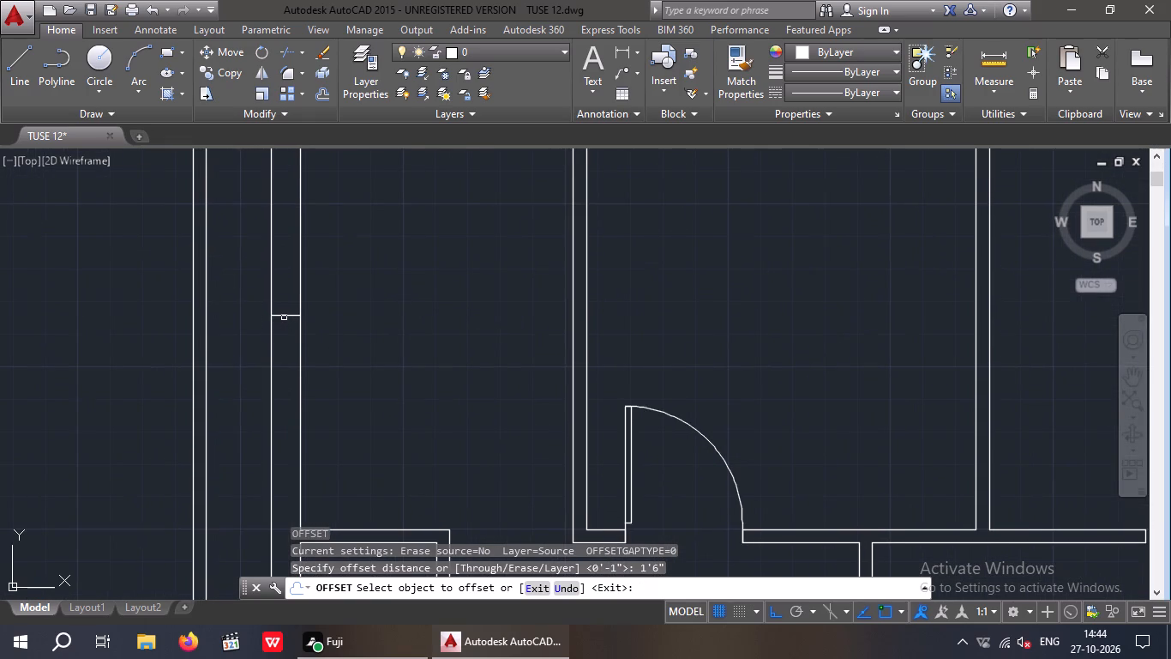
left_click(285, 315)
left_click_drag(292, 261, 297, 284)
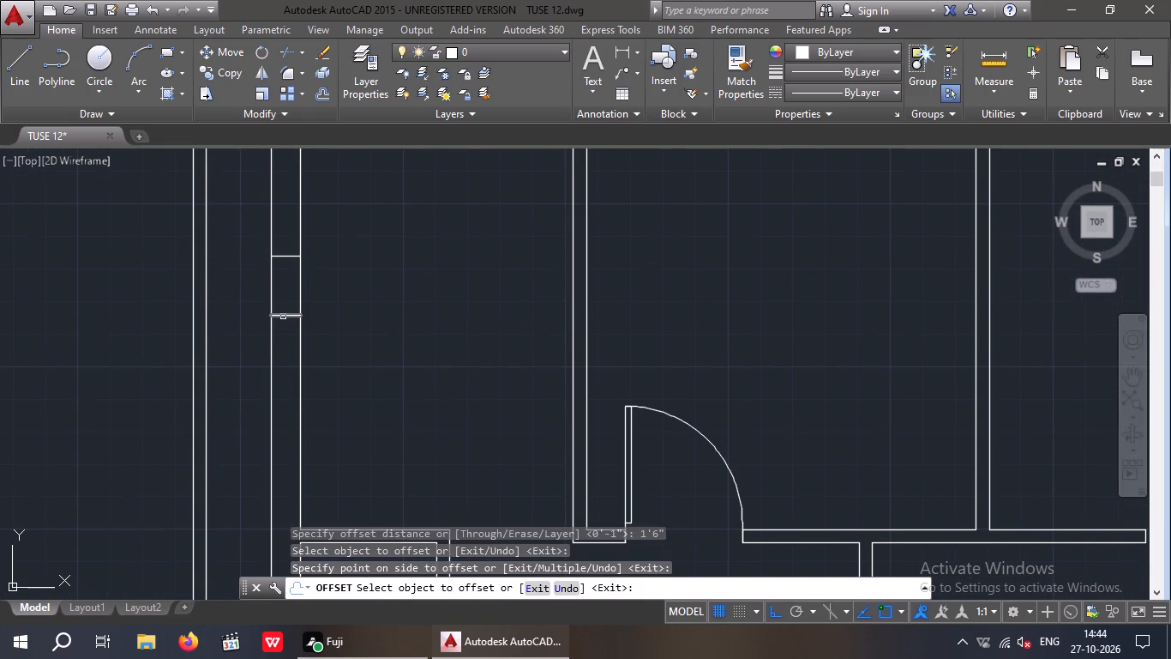
left_click_drag(283, 317, 290, 348)
left_click(291, 377)
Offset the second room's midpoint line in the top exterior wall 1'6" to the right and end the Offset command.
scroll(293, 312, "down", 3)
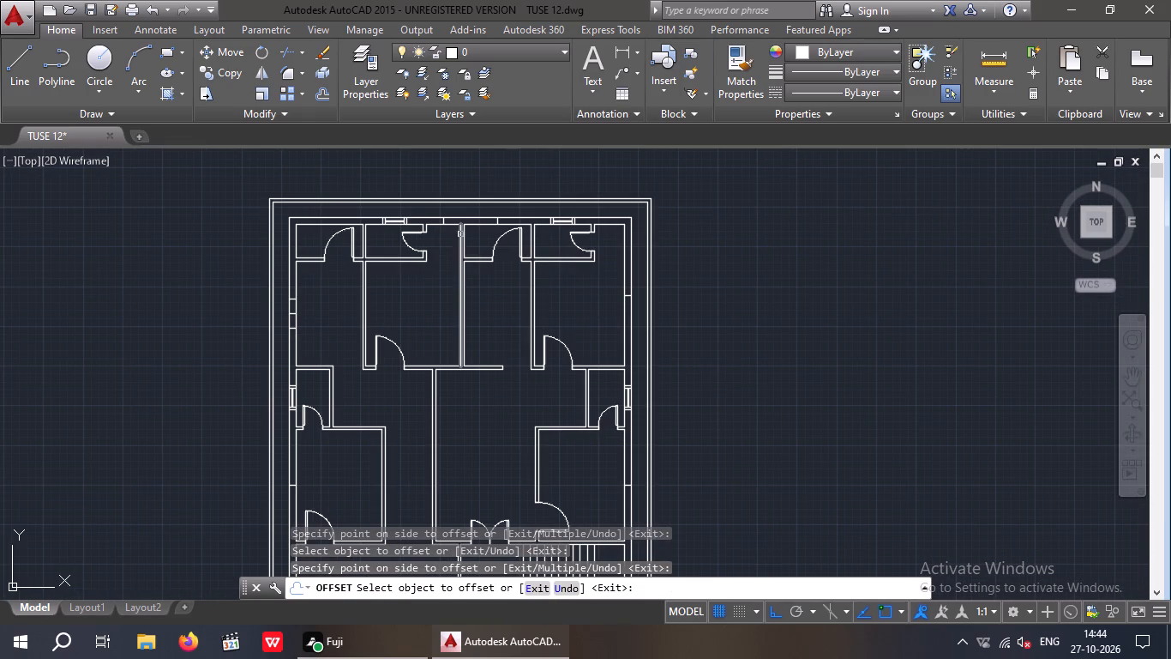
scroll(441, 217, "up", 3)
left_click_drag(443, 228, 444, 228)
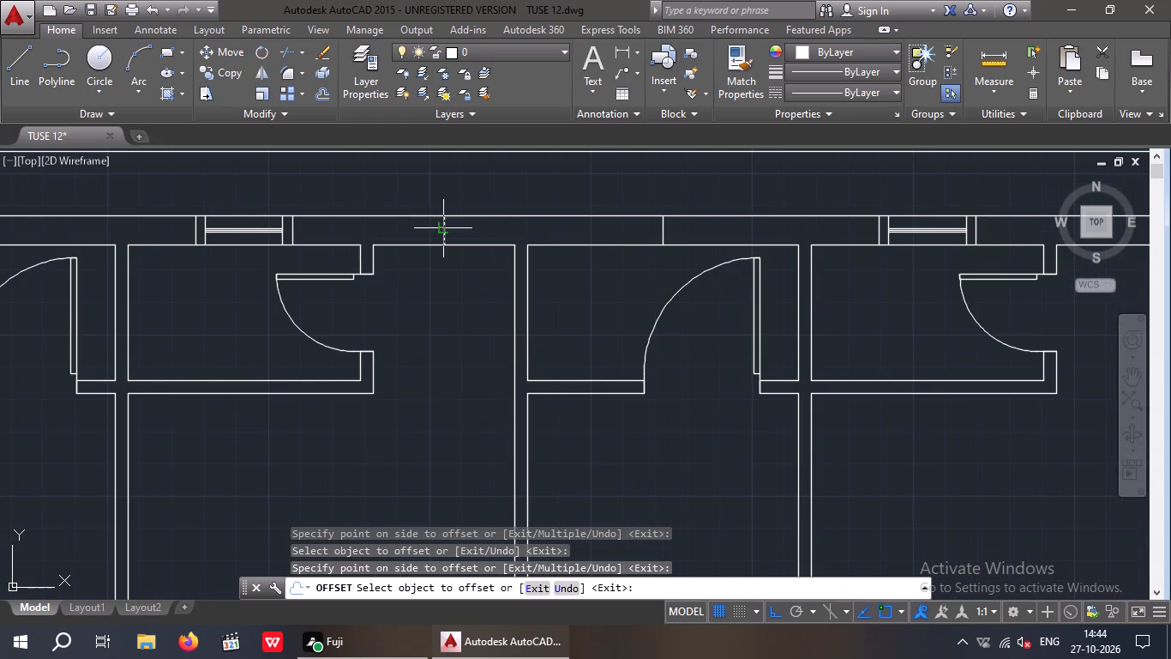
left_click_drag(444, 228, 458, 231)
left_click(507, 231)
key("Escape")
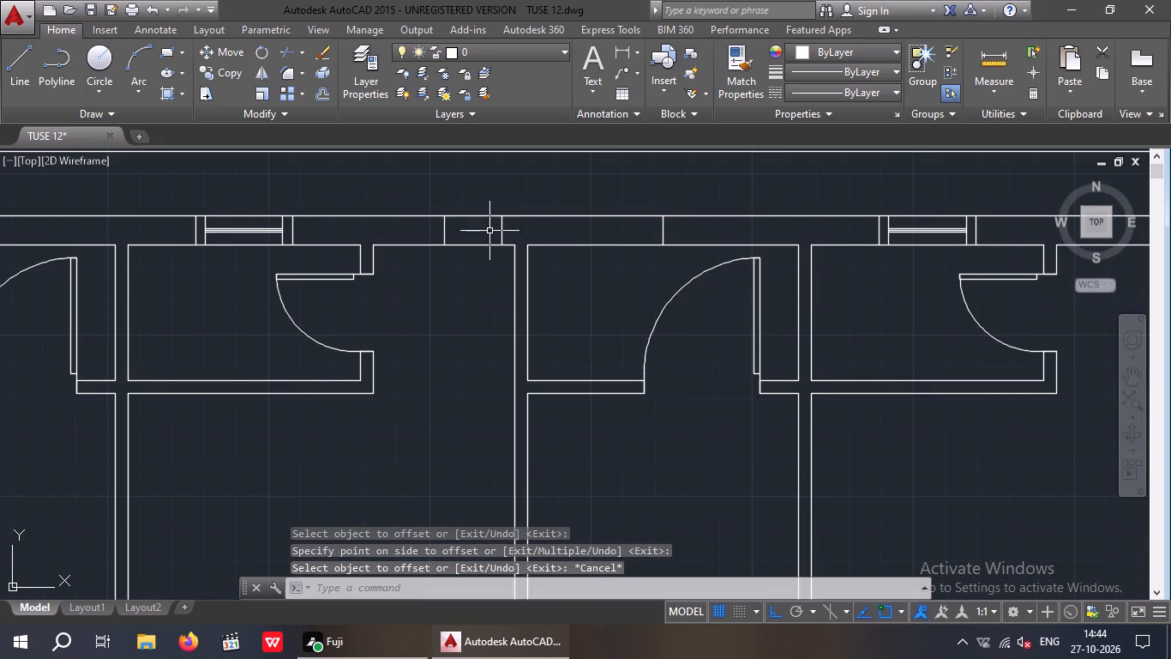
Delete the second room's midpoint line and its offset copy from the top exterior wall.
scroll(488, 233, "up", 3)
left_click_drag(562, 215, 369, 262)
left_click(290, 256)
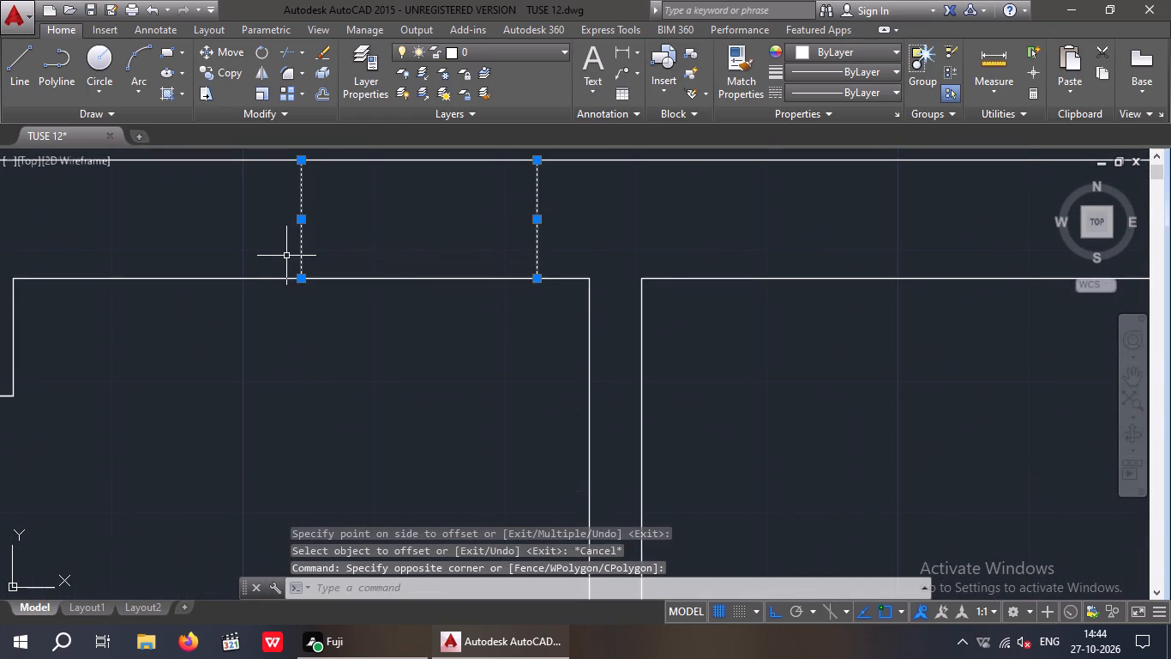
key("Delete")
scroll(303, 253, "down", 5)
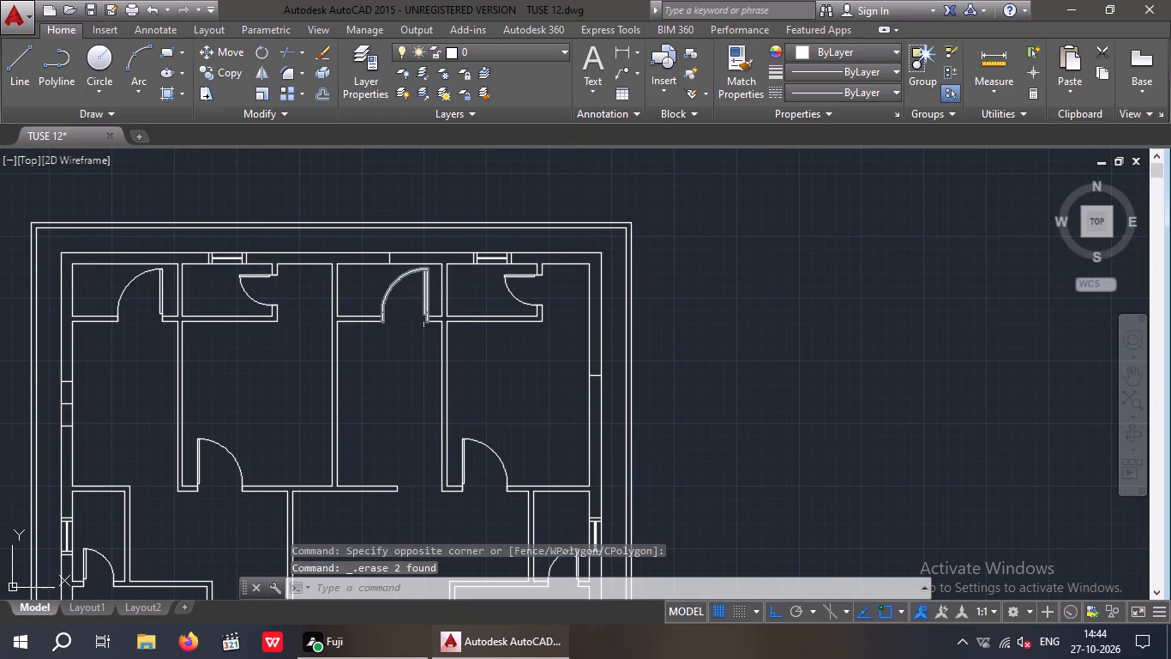
Offset the midpoint line between the two existing windows in the top exterior wall by 1'6" to both sides.
key("Escape")
key("Escape")
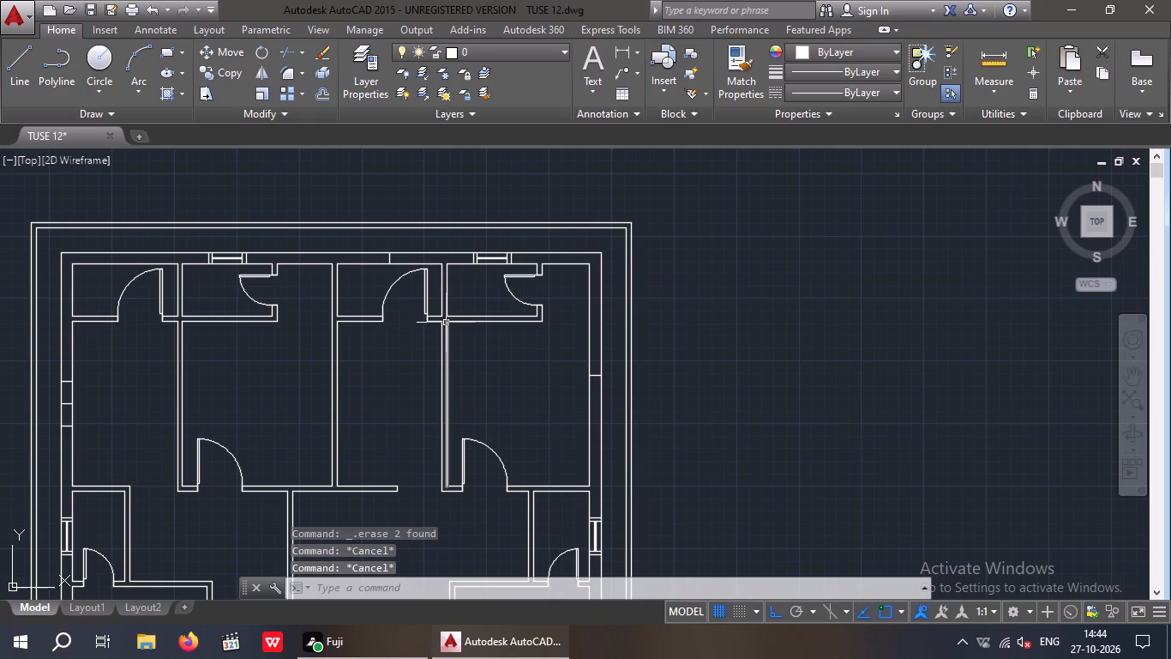
key("o")
key("Return")
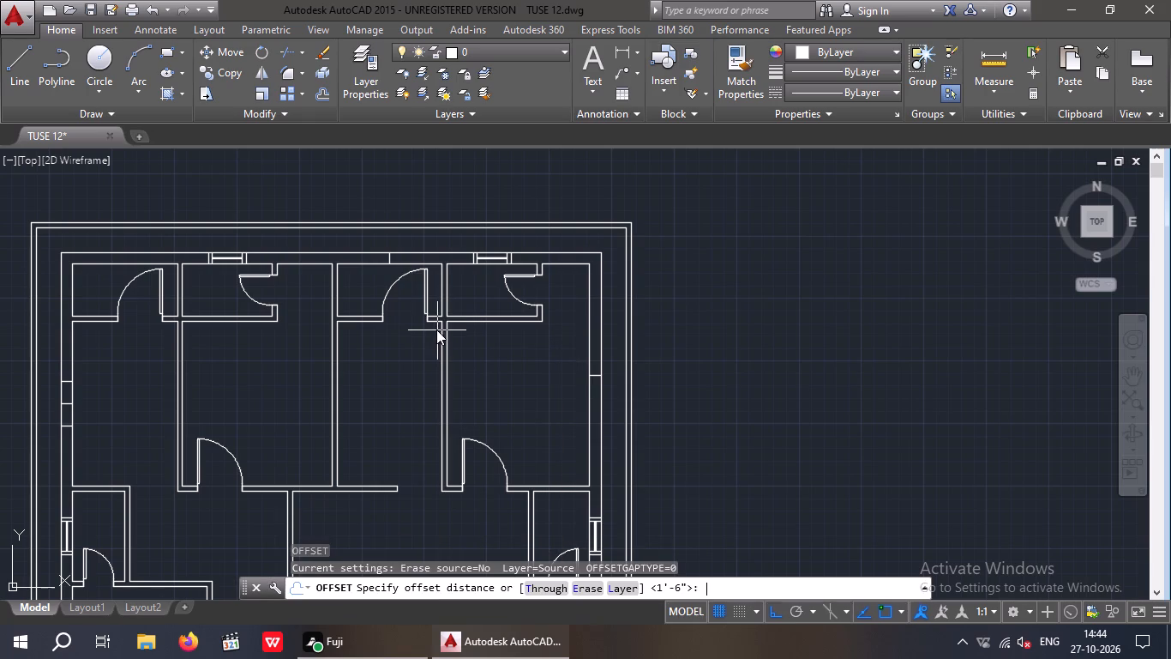
key("1")
key("apostrophe")
key("6")
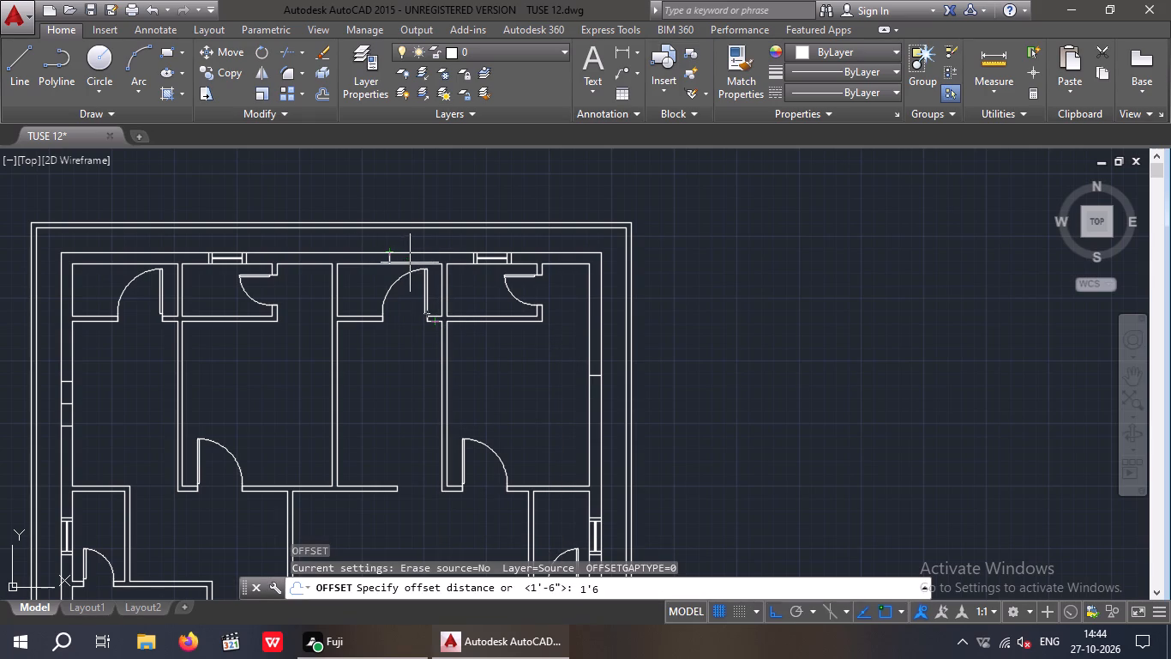
key("shift+quotedbl")
key("Return")
scroll(392, 251, "up", 1)
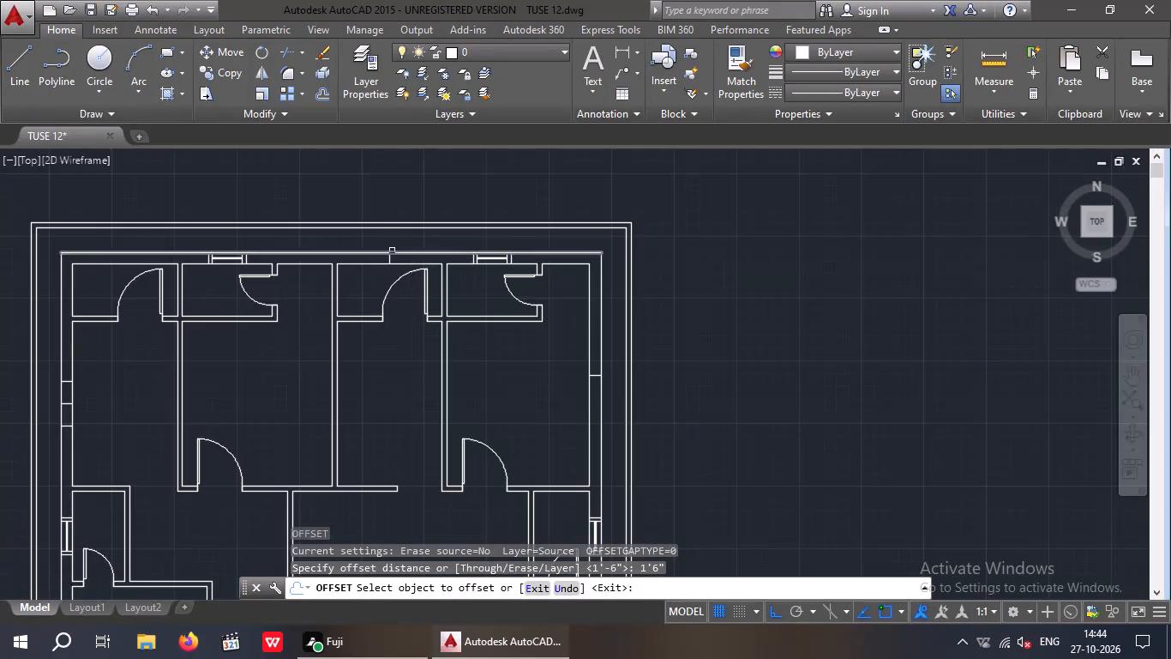
scroll(392, 251, "up", 2)
left_click(373, 282)
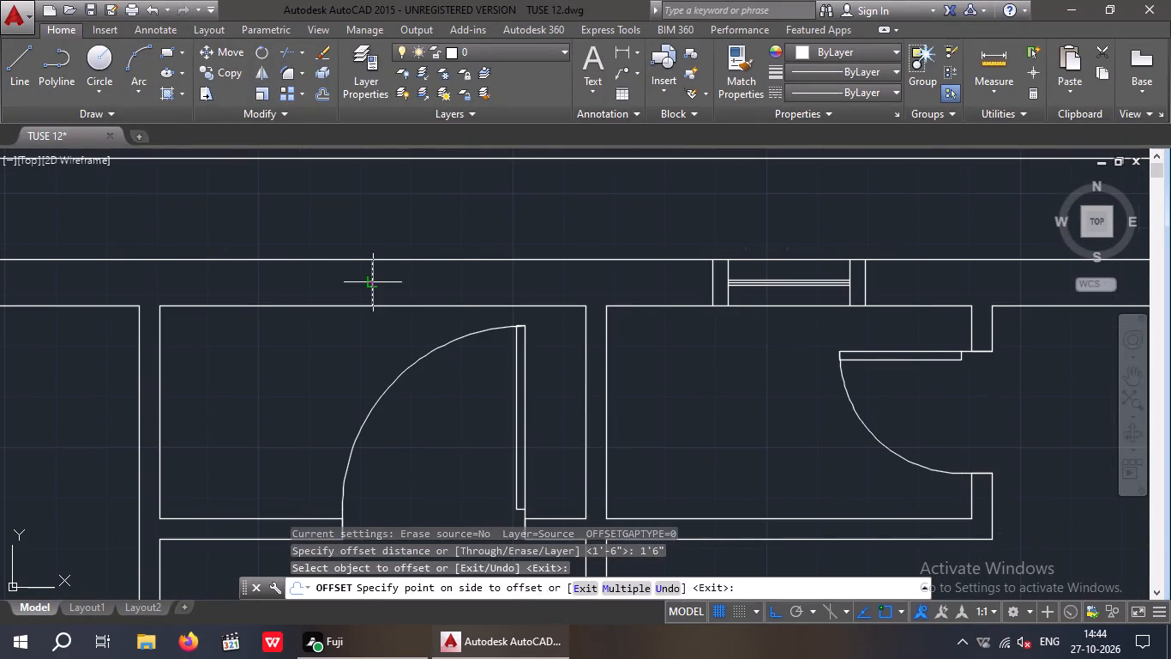
left_click_drag(445, 279, 425, 285)
left_click_drag(372, 281, 352, 290)
left_click(317, 299)
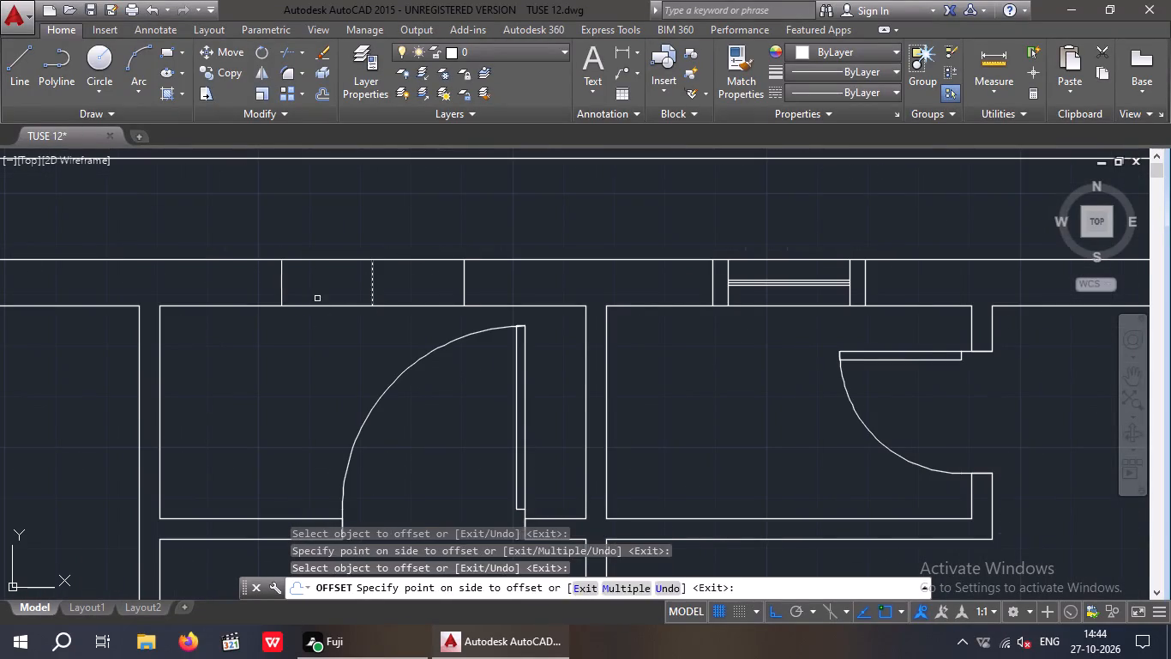
Offset the top-right bedroom's midpoint line in the right exterior wall by 1'6" upward and downward.
scroll(321, 270, "down", 4)
scroll(463, 354, "up", 3)
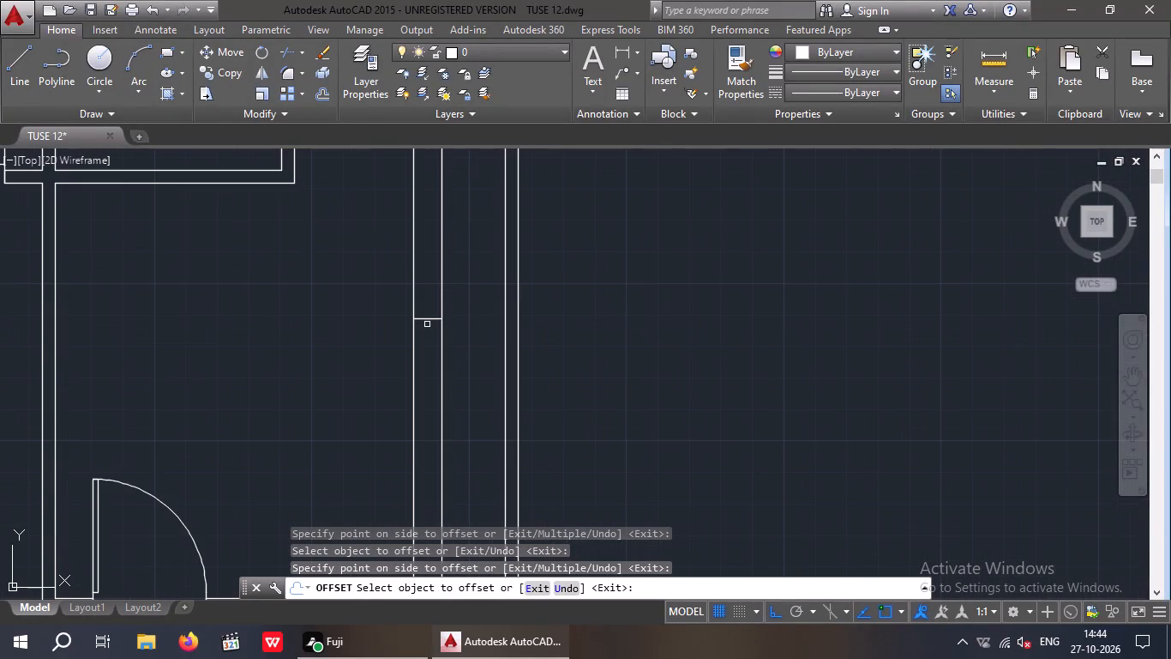
left_click(425, 318)
left_click_drag(437, 258, 440, 273)
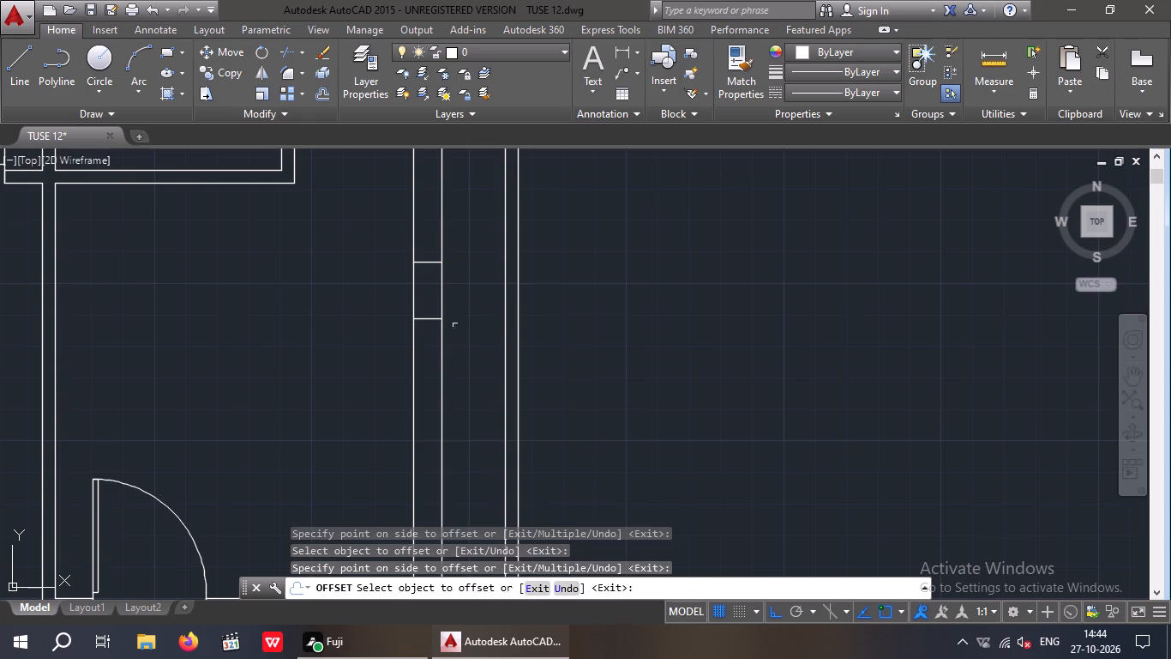
left_click_drag(429, 320, 432, 332)
left_click(444, 360)
Offset the midpoint line of the room above the staircase, in the right exterior wall, by 1'6" to both sides.
scroll(443, 291, "down", 4)
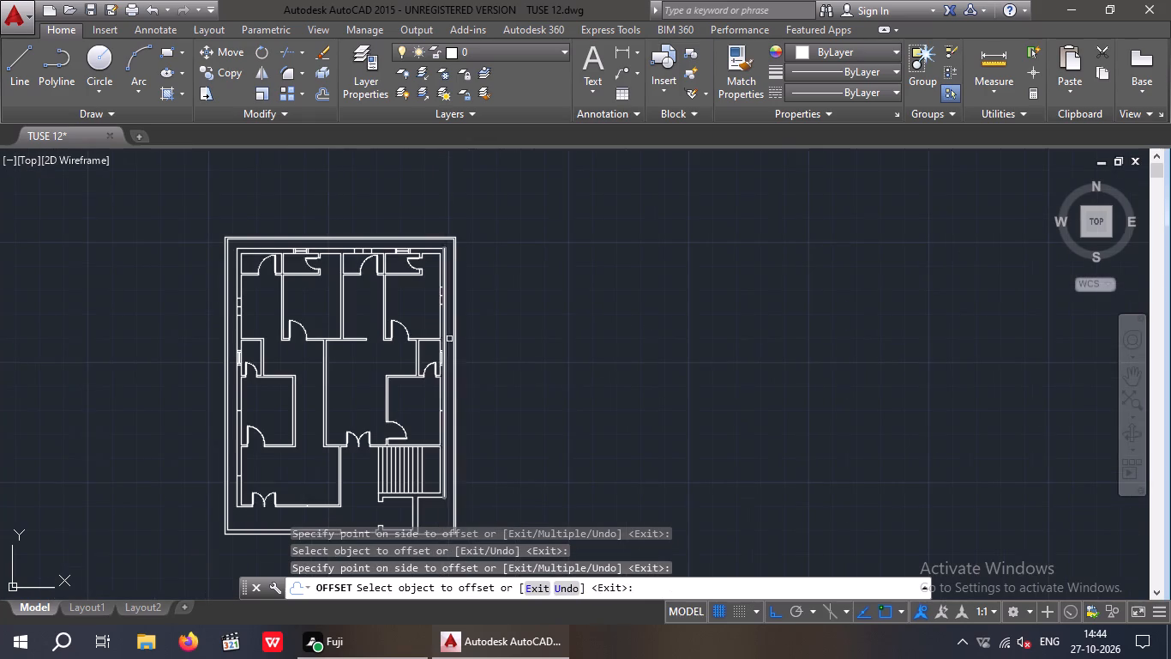
scroll(443, 414, "up", 4)
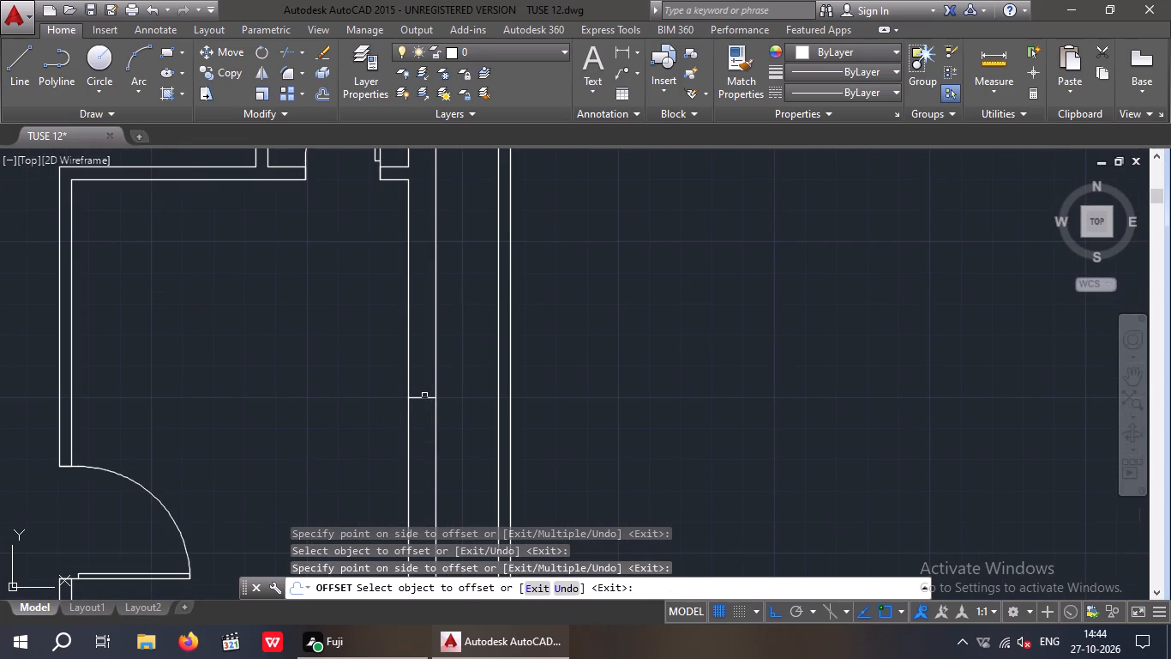
left_click_drag(423, 396, 424, 388)
left_click_drag(430, 337, 434, 351)
left_click_drag(422, 397, 420, 416)
left_click(426, 433)
Offset the bottom-left room's midpoint line in the left exterior wall by 1'6" upward and downward.
scroll(427, 355, "down", 4)
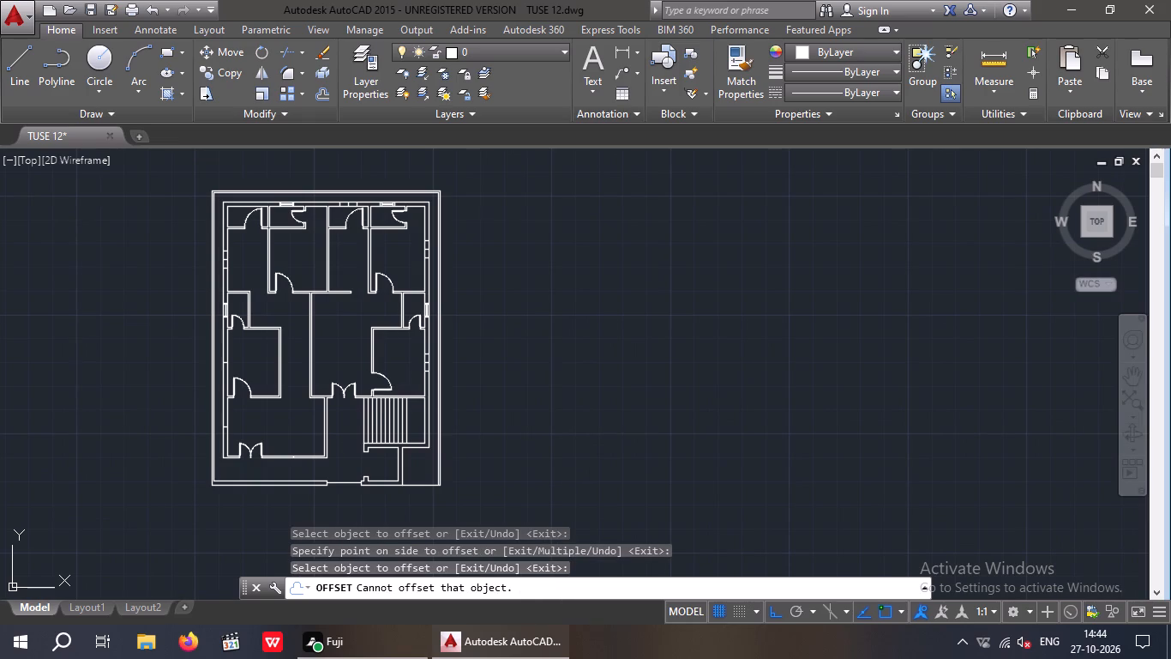
scroll(224, 427, "up", 4)
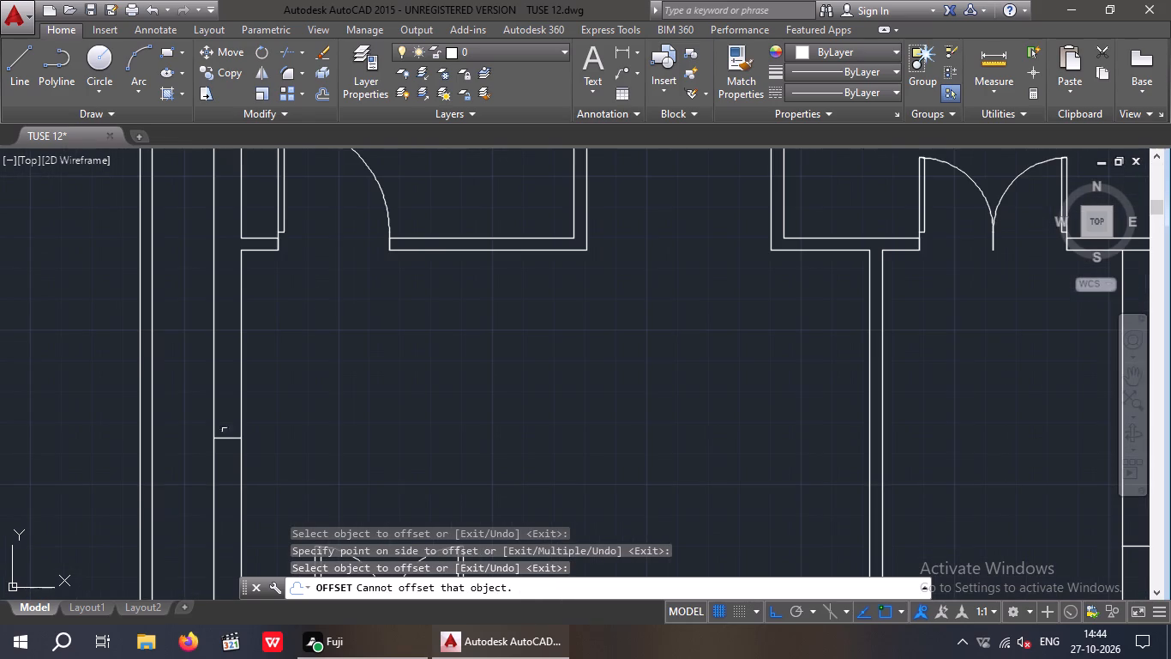
left_click_drag(225, 439, 230, 427)
left_click_drag(230, 384, 237, 410)
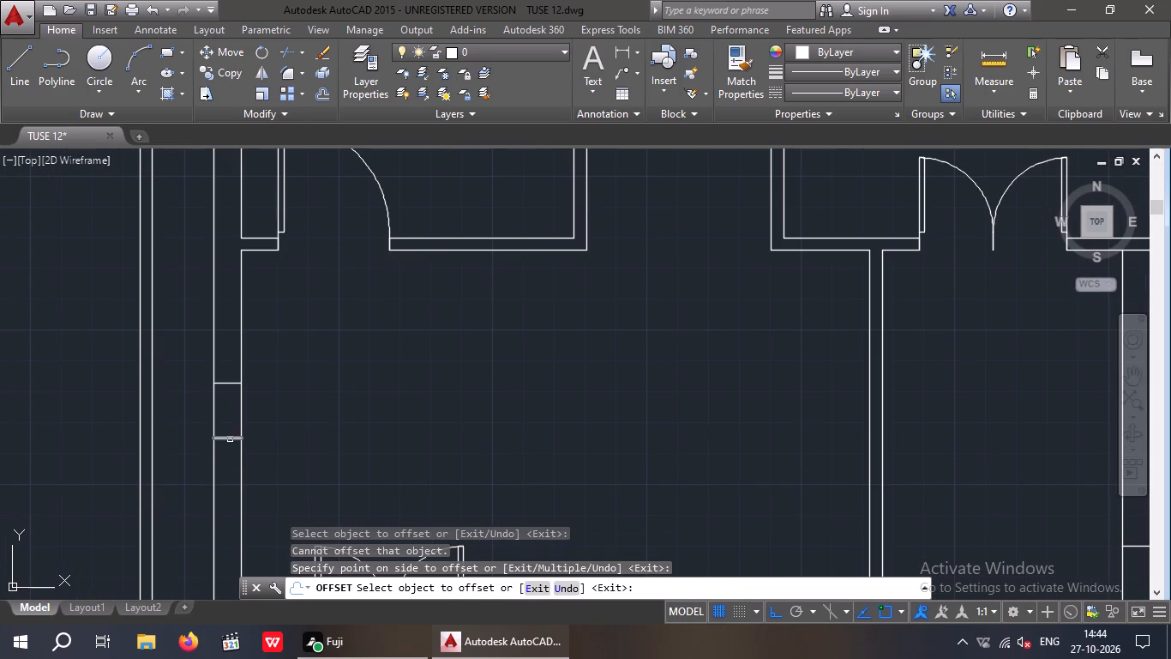
left_click_drag(228, 438, 231, 450)
left_click(237, 474)
Offset the midpoint line in the bottom-left room's lower wall, beside the double door, by 1'6" to both sides.
scroll(235, 361, "down", 4)
scroll(294, 417, "up", 2)
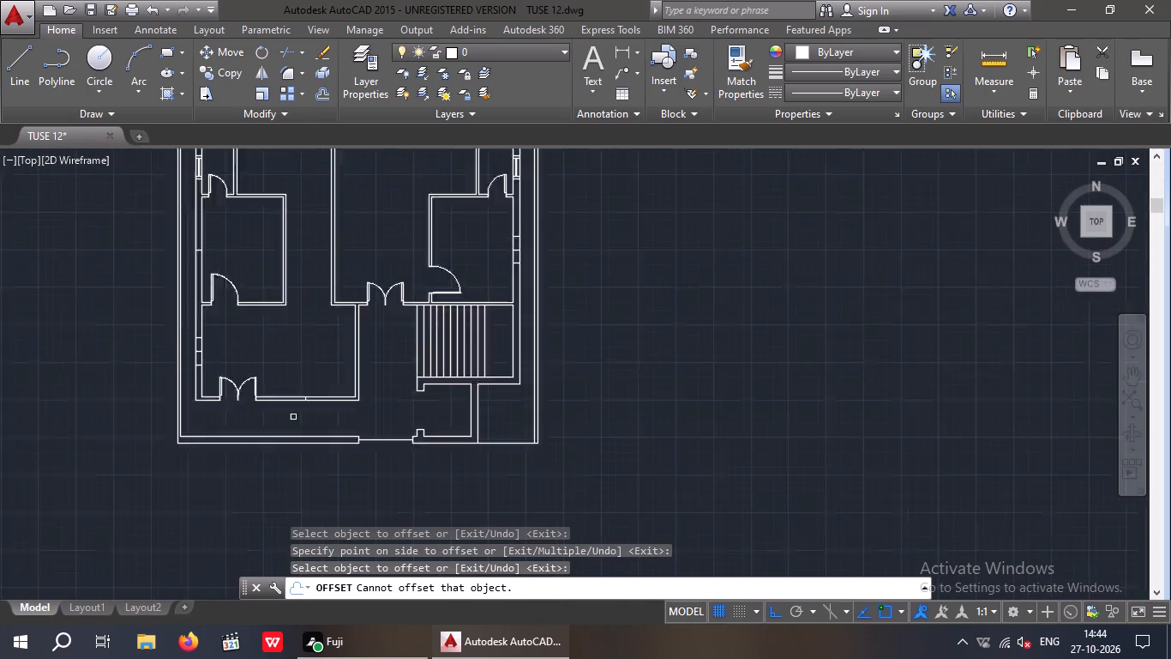
scroll(293, 417, "up", 5)
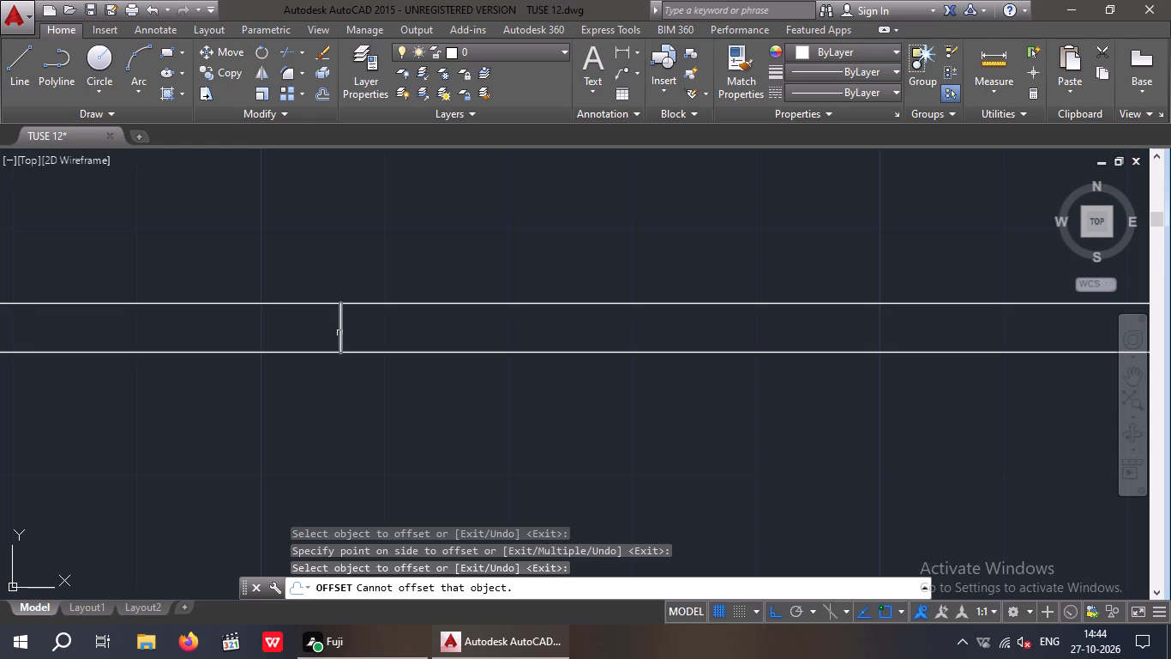
left_click_drag(339, 333, 348, 336)
left_click(461, 340)
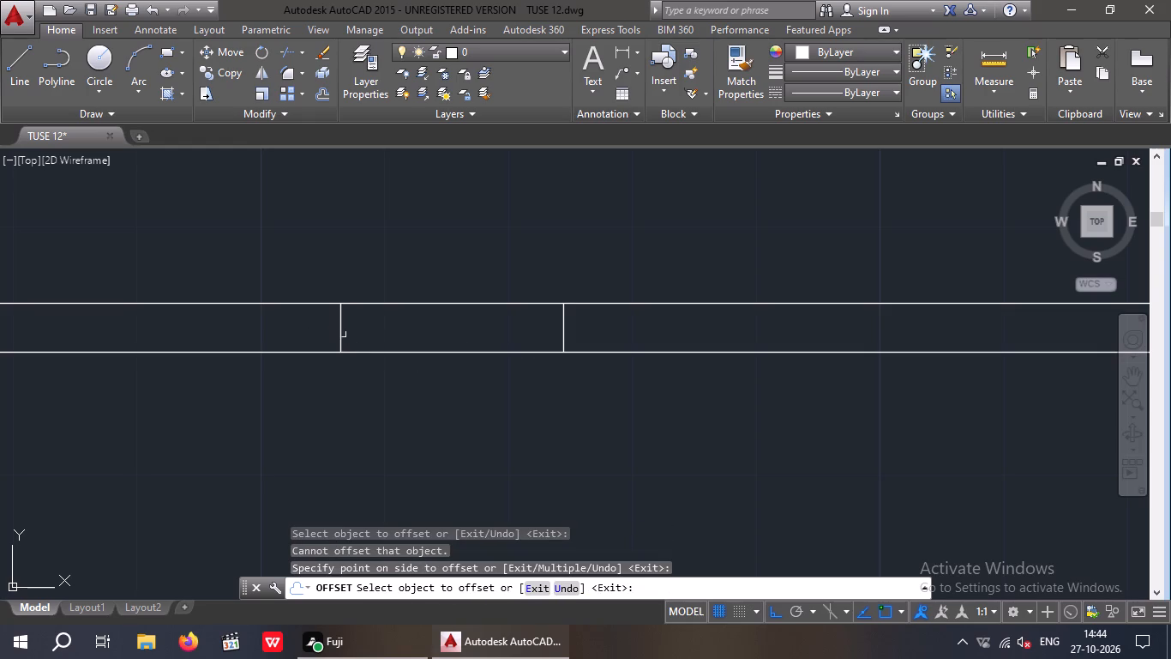
left_click_drag(339, 332, 327, 338)
left_click_drag(189, 355, 202, 355)
Offset the middle-left room's midpoint line in the left exterior wall by 1'6" to both sides and end the Offset command.
scroll(218, 361, "down", 3)
middle_click_drag(253, 422, 488, 433)
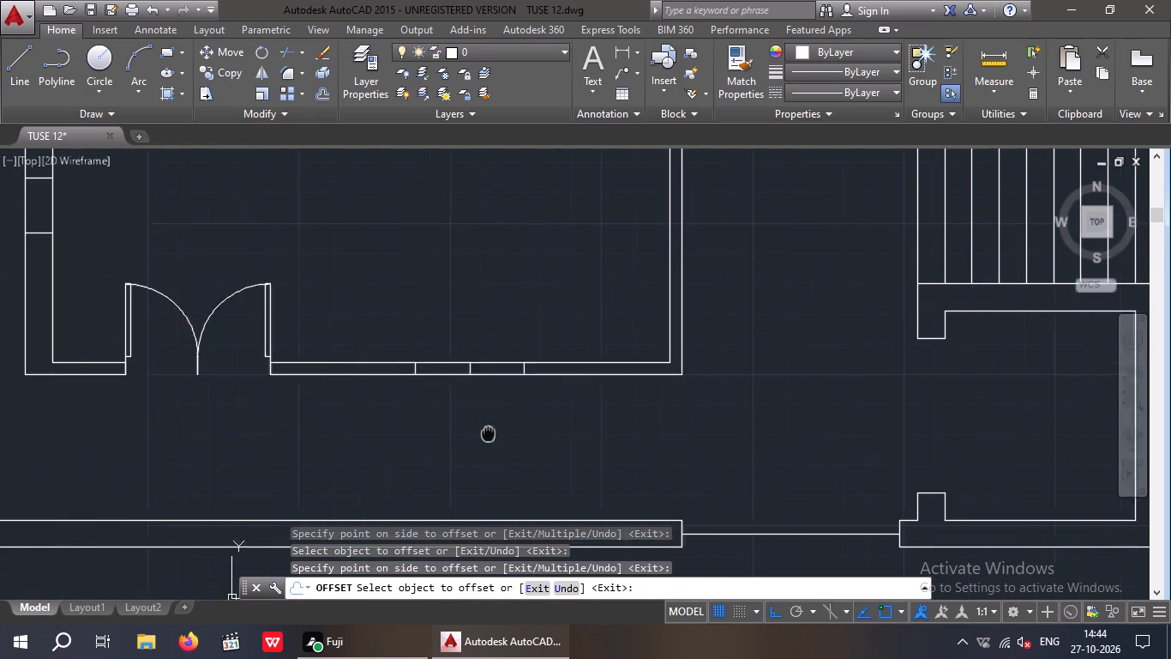
middle_click_drag(488, 433, 497, 433)
scroll(491, 433, "down", 3)
scroll(380, 264, "up", 4)
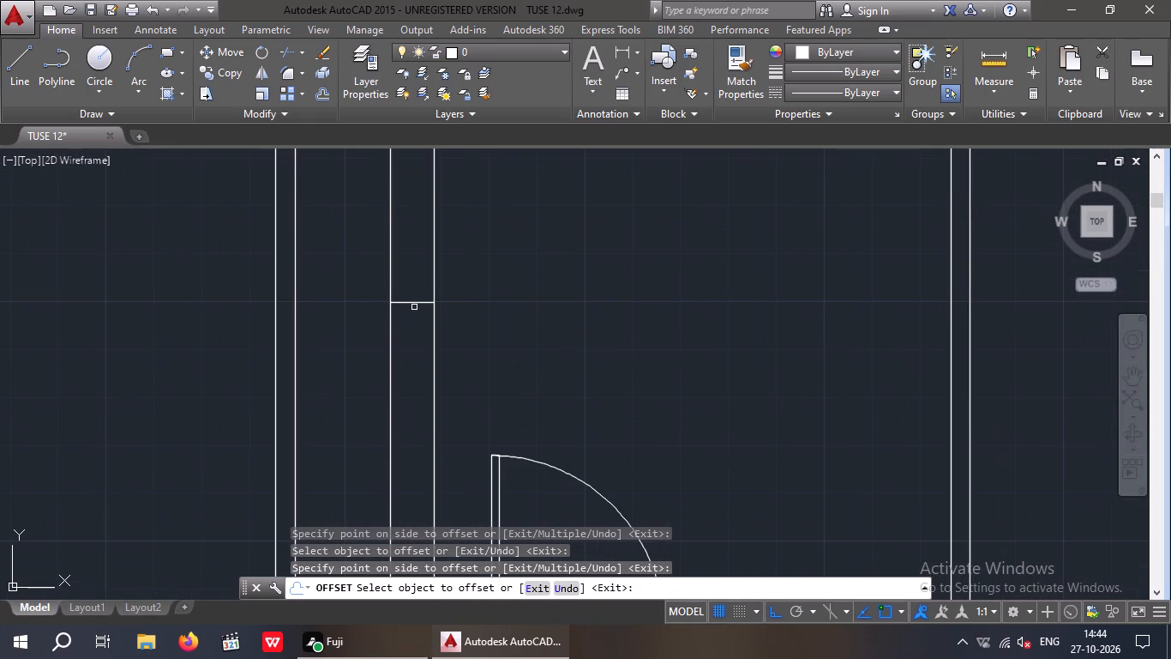
left_click(411, 304)
left_click(413, 268)
left_click_drag(413, 304, 412, 327)
left_click(412, 364)
scroll(414, 314, "down", 3)
middle_click_drag(456, 318, 459, 348)
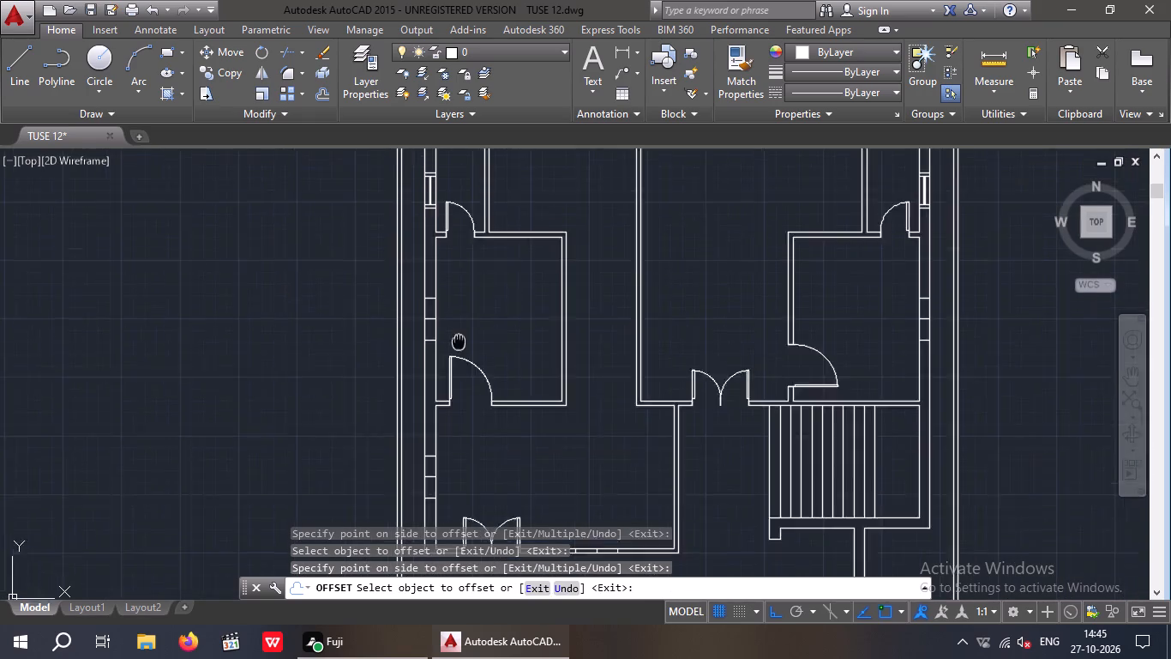
middle_click_drag(459, 348, 461, 396)
scroll(478, 327, "down", 1)
middle_click_drag(481, 358, 473, 385)
scroll(473, 385, "down", 1)
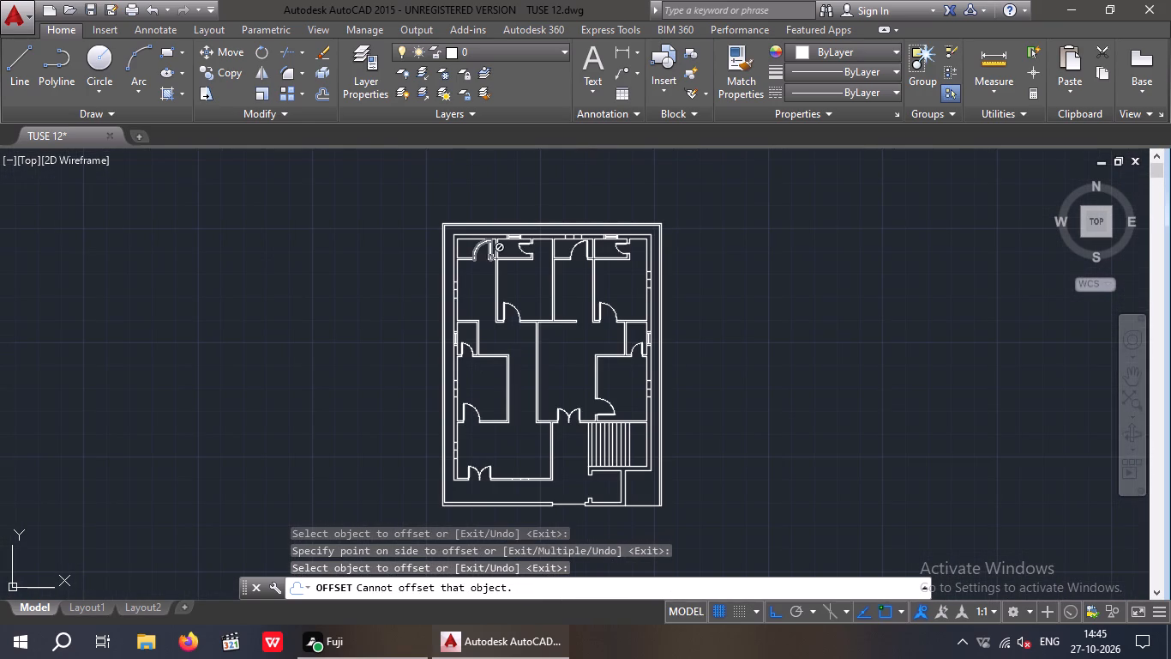
key("Escape")
key("Escape")
Delete the middle line of the top-left bedroom's window opening in the left exterior wall.
scroll(450, 284, "up", 5)
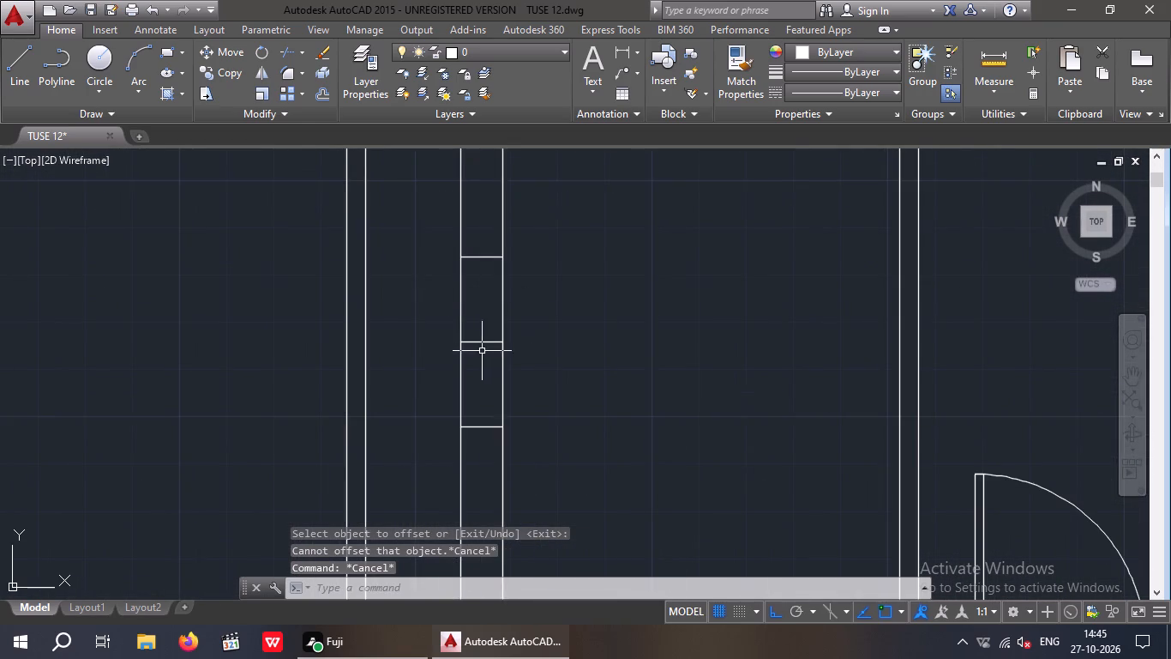
scroll(482, 351, "up", 2)
left_click_drag(489, 357, 478, 342)
left_click(457, 293)
key("Delete")
Delete the middle line of the new opening between the two existing windows in the top exterior wall.
scroll(475, 286, "down", 3)
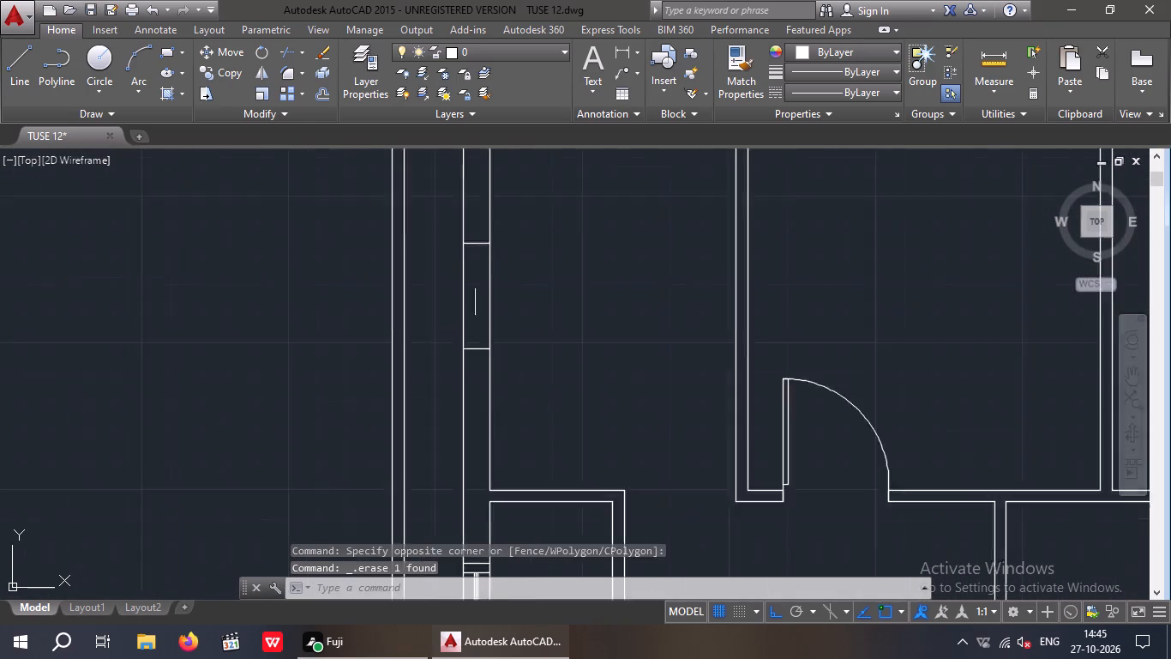
scroll(475, 286, "down", 2)
middle_click_drag(570, 332, 363, 469)
scroll(566, 279, "up", 4)
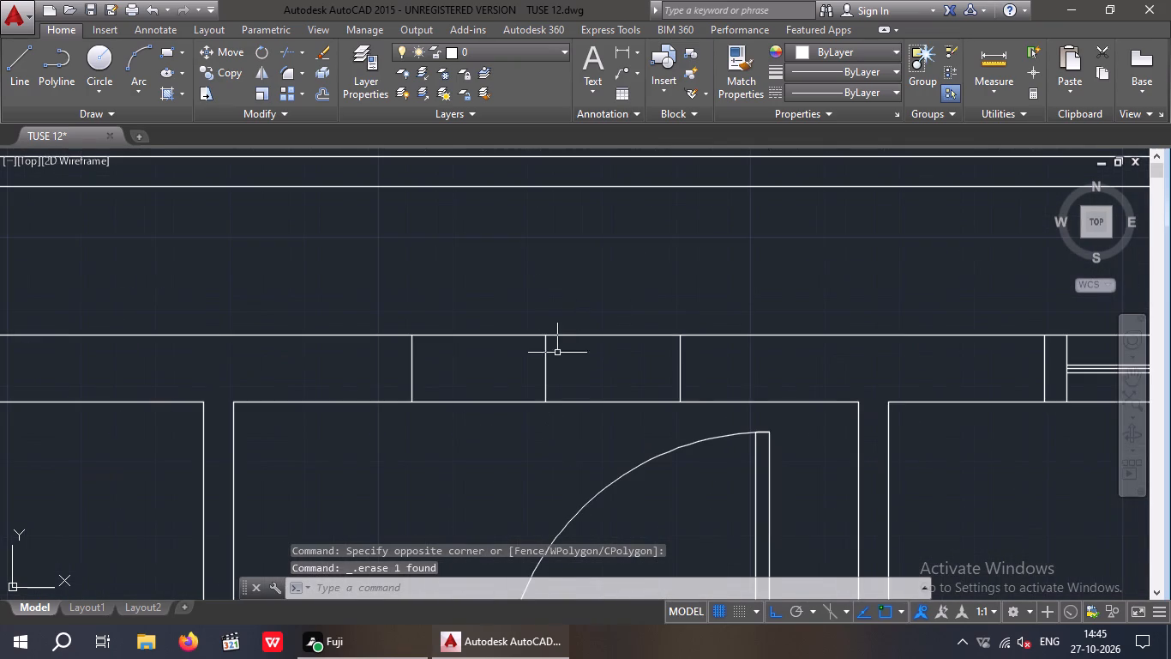
scroll(566, 366, "up", 1)
left_click_drag(561, 336, 502, 390)
left_click(497, 390)
key("Delete")
Delete the middle line of the top-right bedroom's window opening in the right exterior wall.
scroll(492, 347, "down", 4)
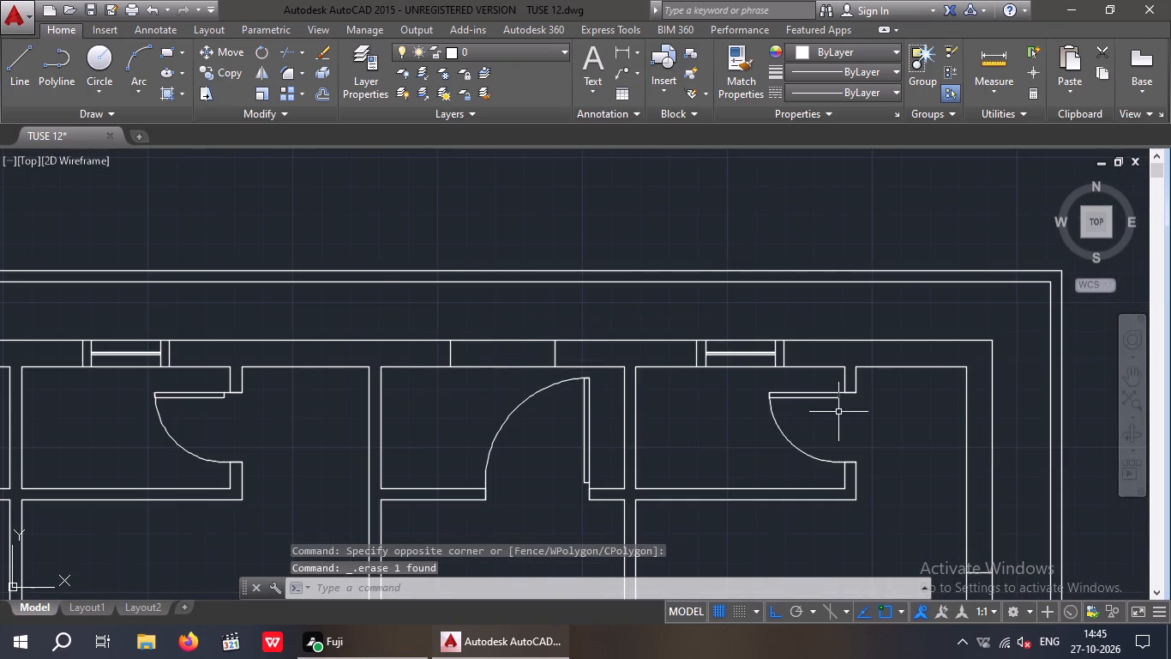
middle_click_drag(838, 412, 435, 294)
middle_click_drag(614, 505, 585, 269)
scroll(539, 271, "up", 2)
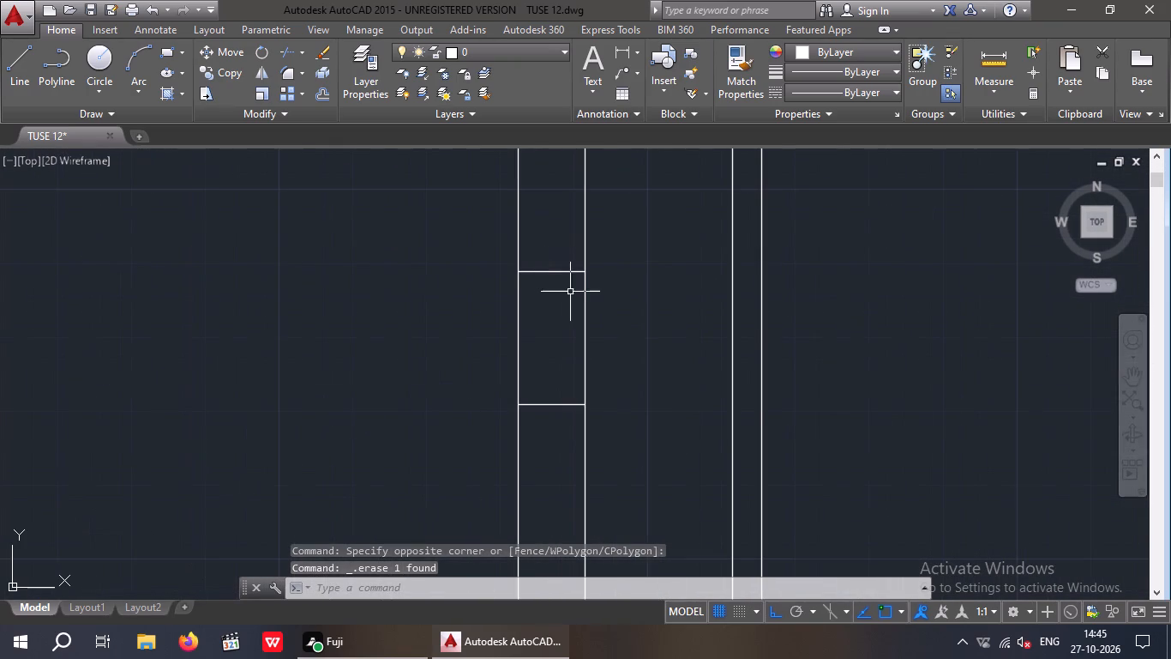
left_click_drag(568, 292, 549, 273)
left_click(539, 239)
key("Delete")
Delete the middle line of the window opening in the right exterior wall of the room above the staircase.
scroll(545, 250, "down", 4)
middle_click_drag(590, 377, 592, 350)
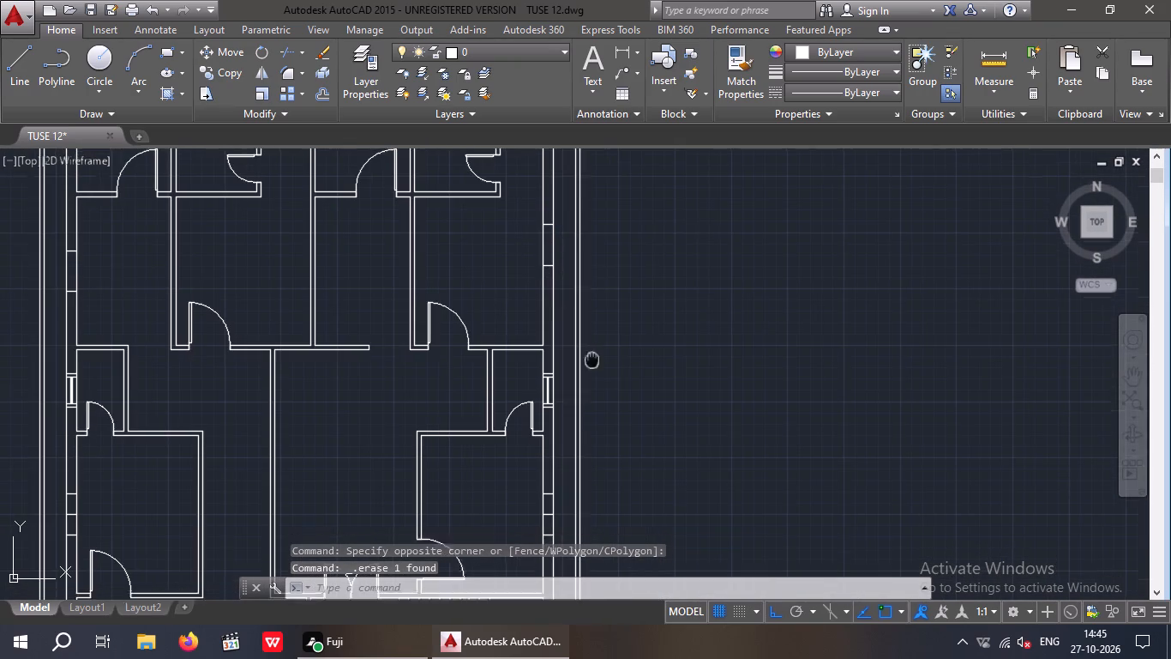
middle_click_drag(592, 350, 573, 196)
scroll(541, 349, "up", 4)
left_click(461, 354)
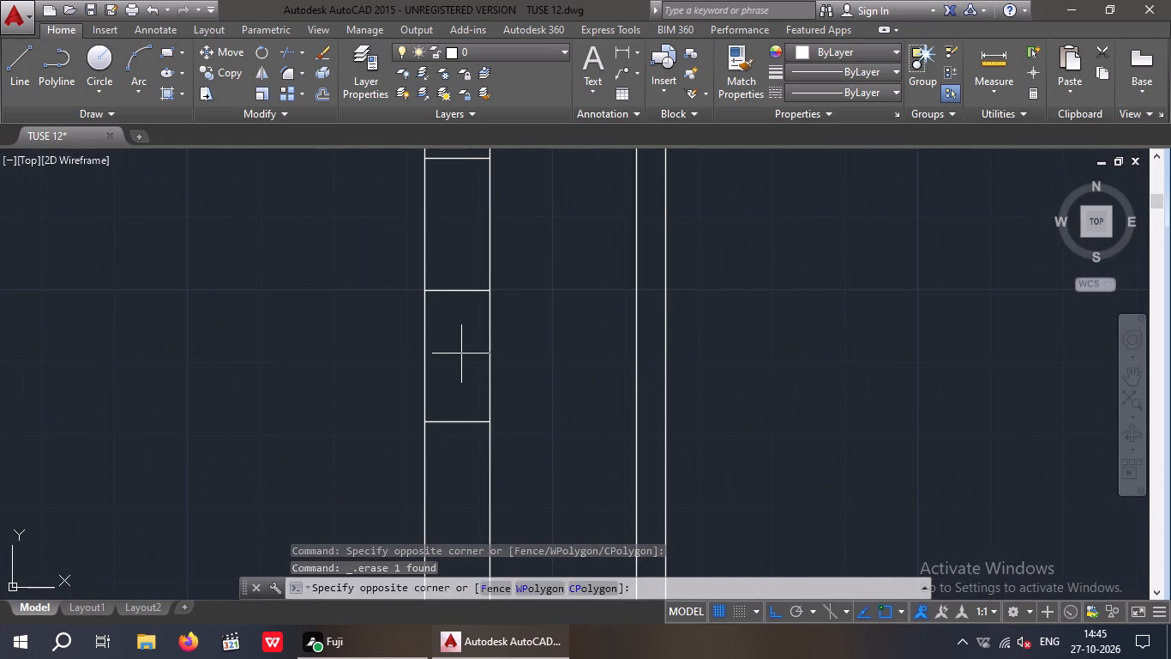
left_click(429, 251)
key("Delete")
Delete the middle line of the window opening in the bottom-left room's lower wall, beside the double door.
scroll(472, 263, "down", 8)
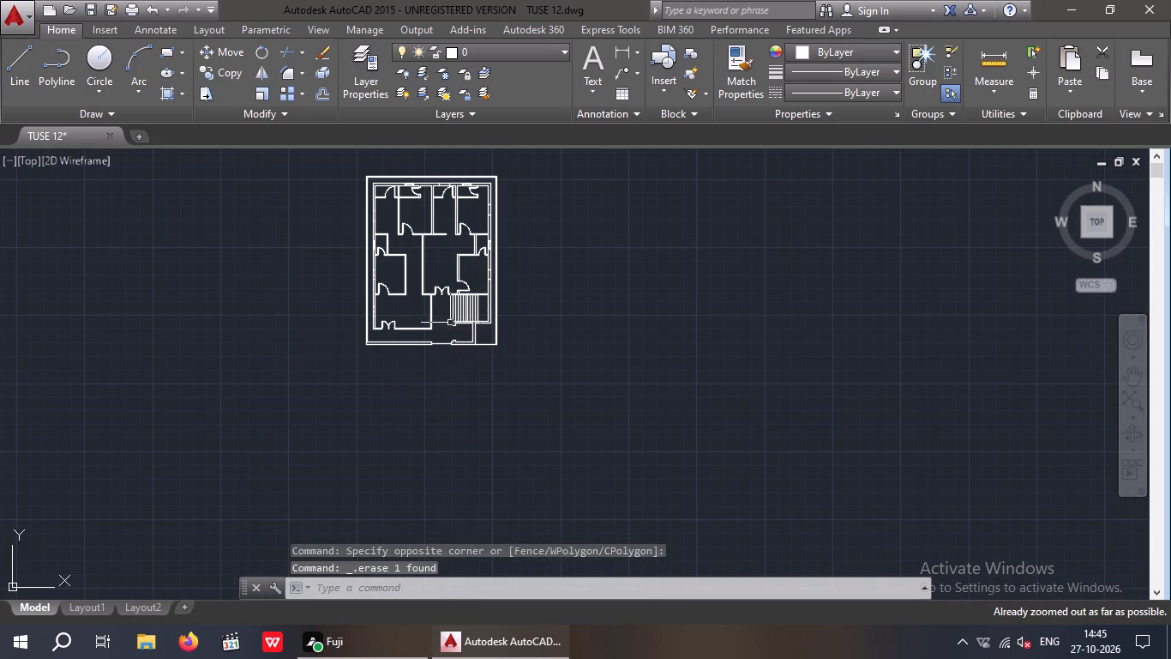
scroll(452, 324, "up", 4)
middle_click_drag(454, 349, 576, 366)
scroll(299, 366, "up", 5)
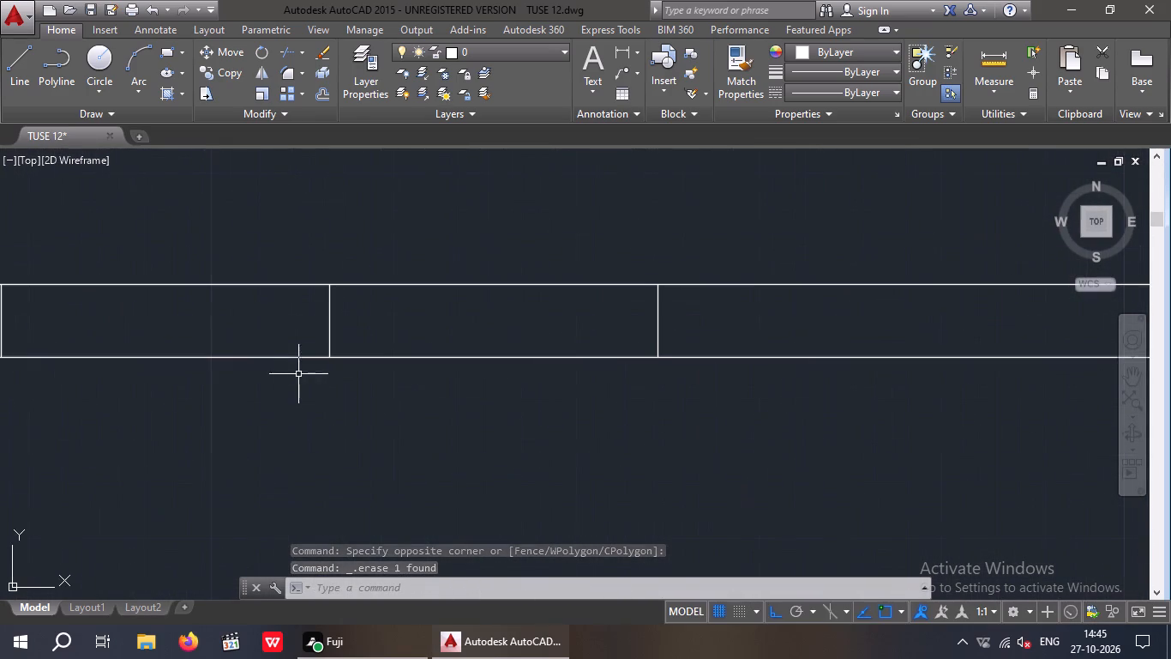
left_click_drag(363, 307, 311, 330)
left_click(311, 330)
key("Delete")
Delete the middle line of the bottom-left room's window opening in the left exterior wall.
scroll(322, 318, "down", 3)
middle_click_drag(352, 352, 473, 380)
scroll(480, 383, "down", 2)
scroll(218, 255, "up", 4)
left_click_drag(225, 328, 206, 310)
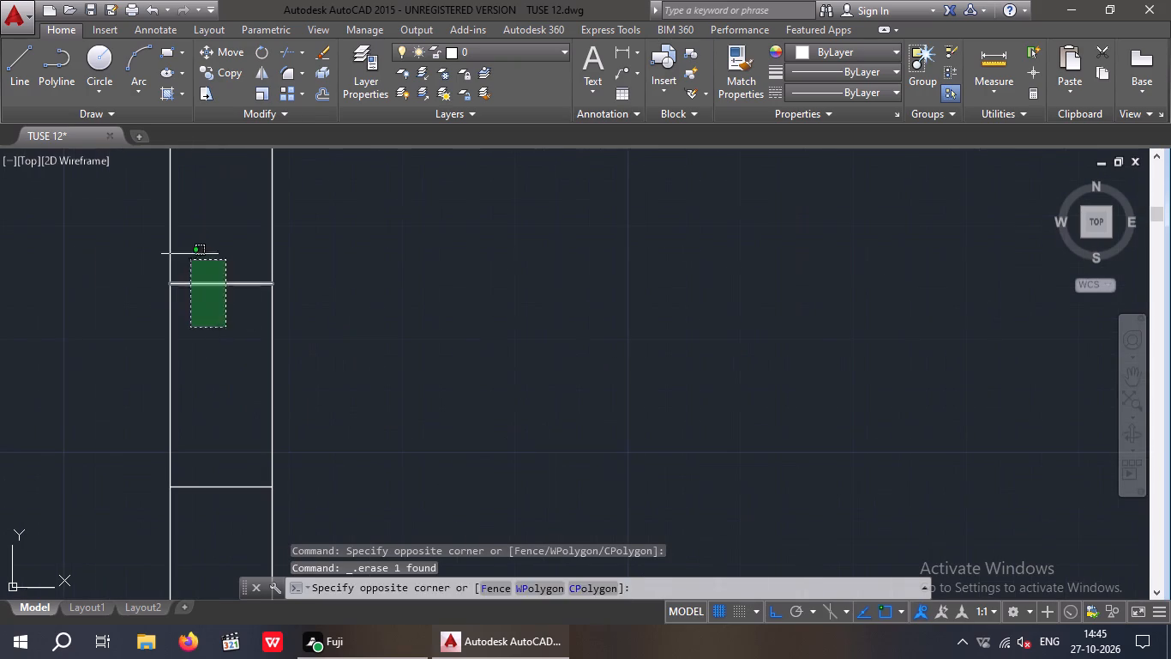
left_click(189, 245)
key("Delete")
Delete the middle line of the middle-left room's window opening in the left exterior wall.
scroll(266, 284, "down", 5)
middle_click_drag(406, 315, 444, 406)
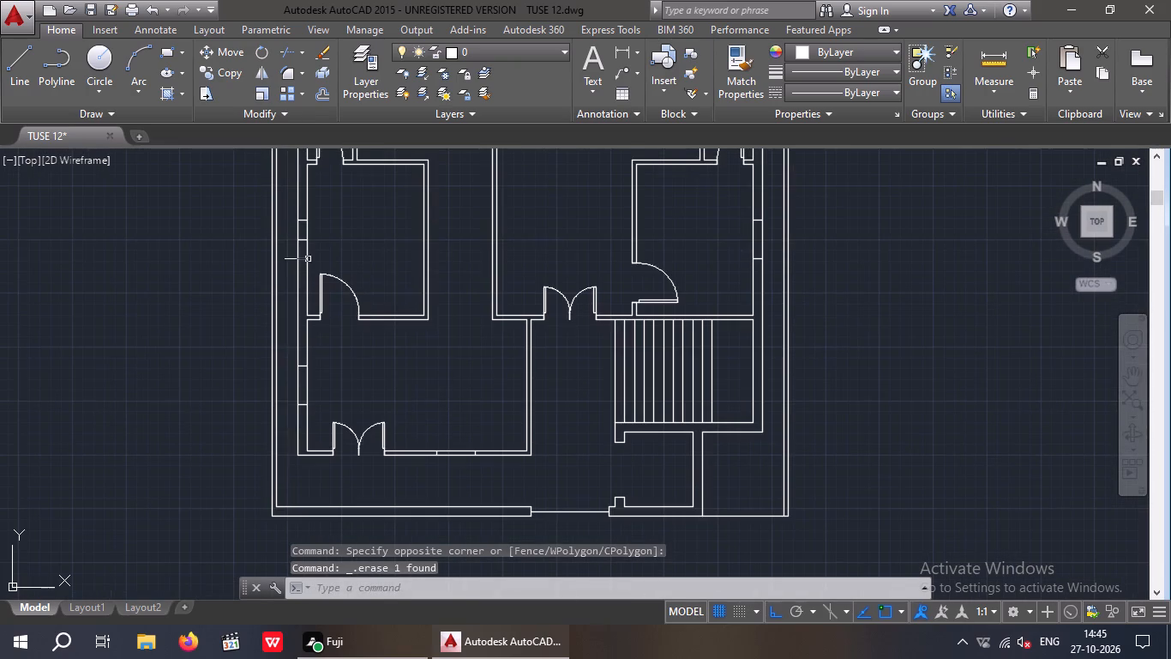
scroll(293, 224, "up", 4)
left_click_drag(337, 331, 320, 303)
left_click(304, 260)
key("Delete")
scroll(363, 287, "down", 4)
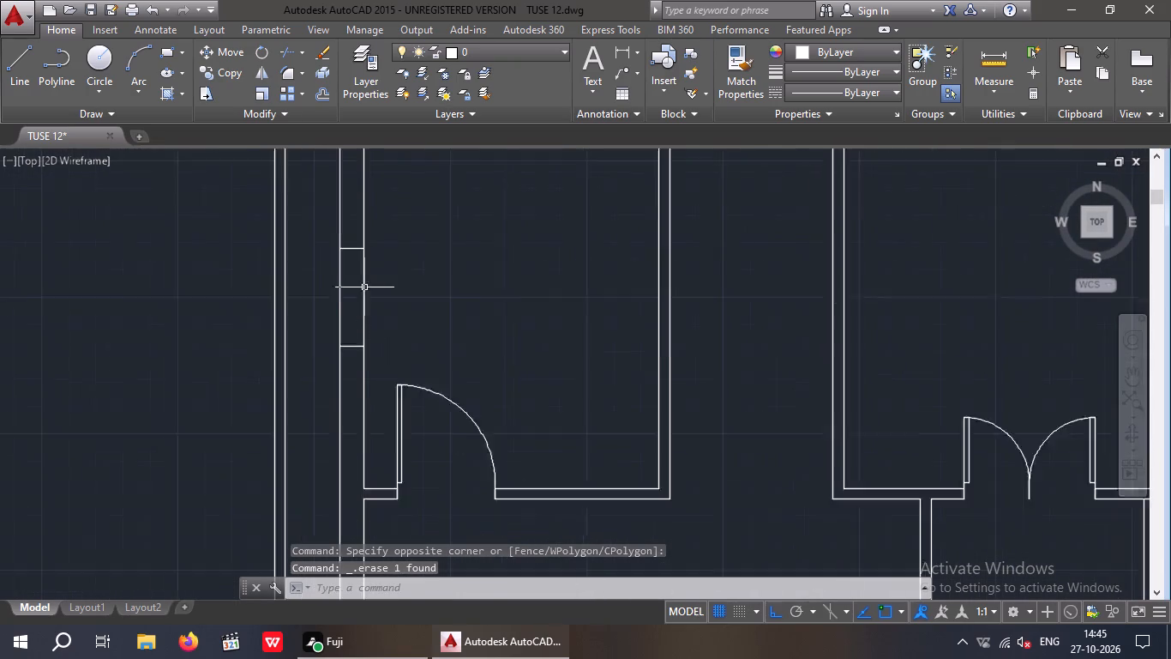
Offset both edge lines of the larger window opening in the top exterior wall outward by 3".
middle_click_drag(447, 322, 435, 369)
scroll(442, 277, "down", 3)
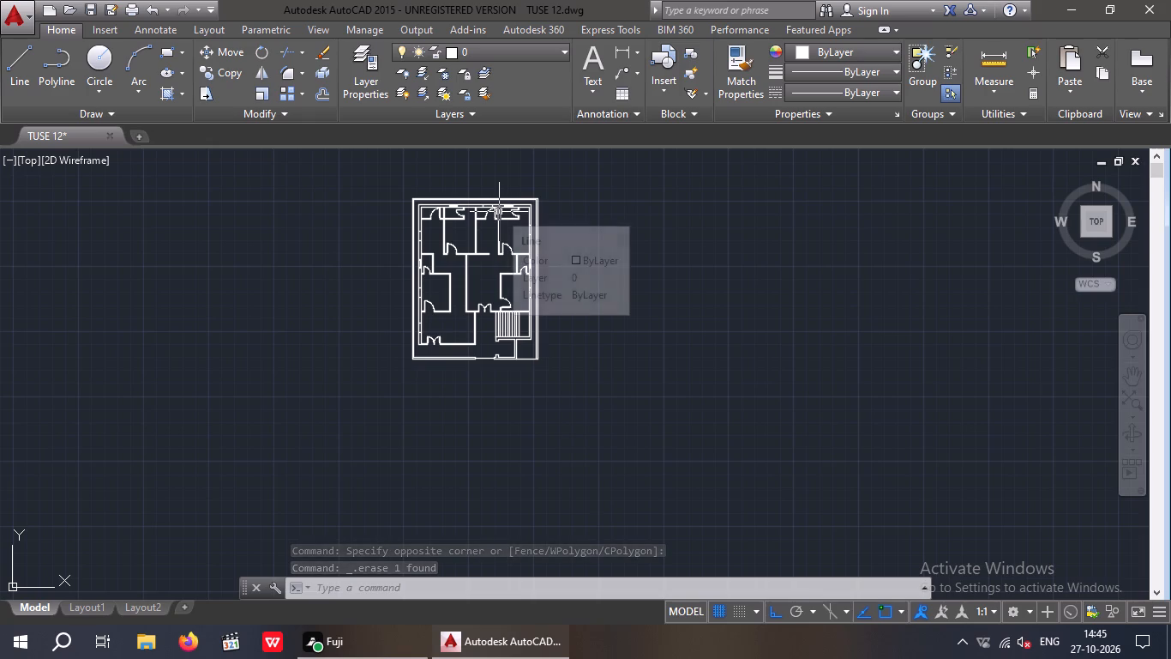
key("Escape")
key("Escape")
key("o")
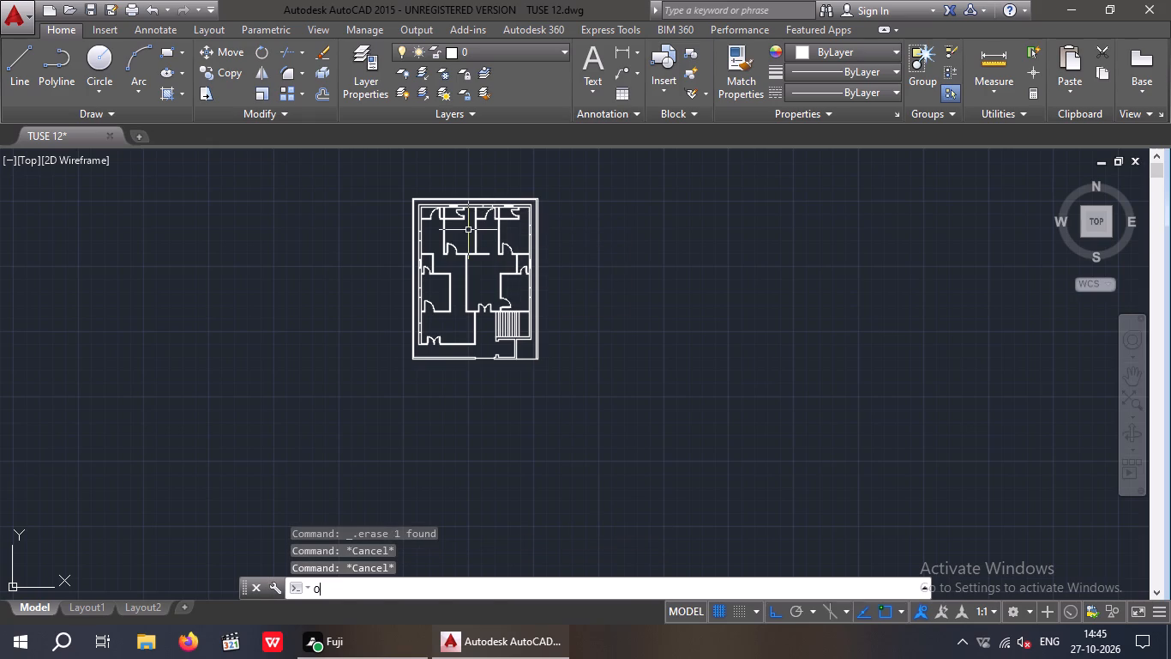
key("Return")
key("3")
key("shift+quotedbl")
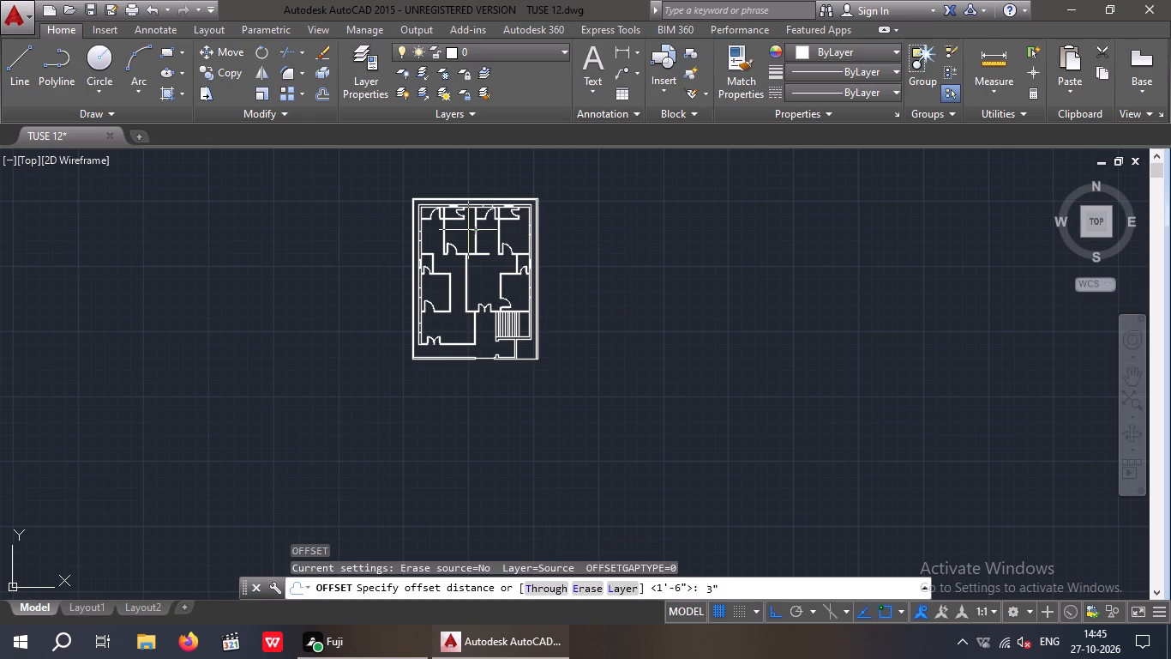
key("Return")
scroll(488, 202, "up", 5)
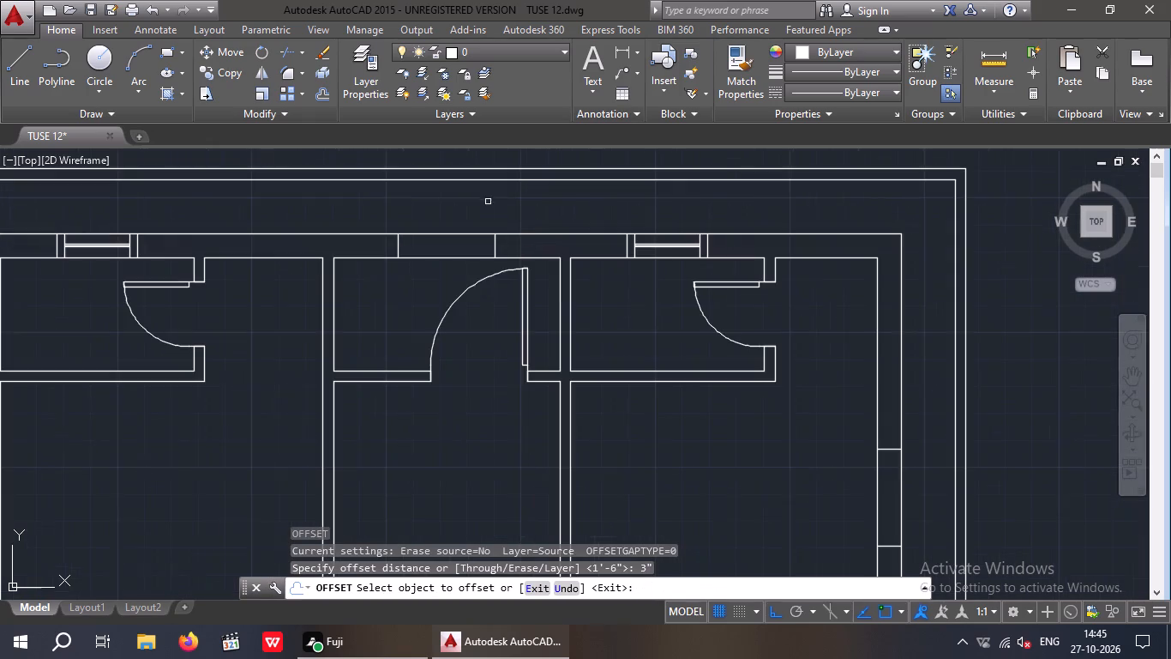
scroll(489, 245, "up", 2)
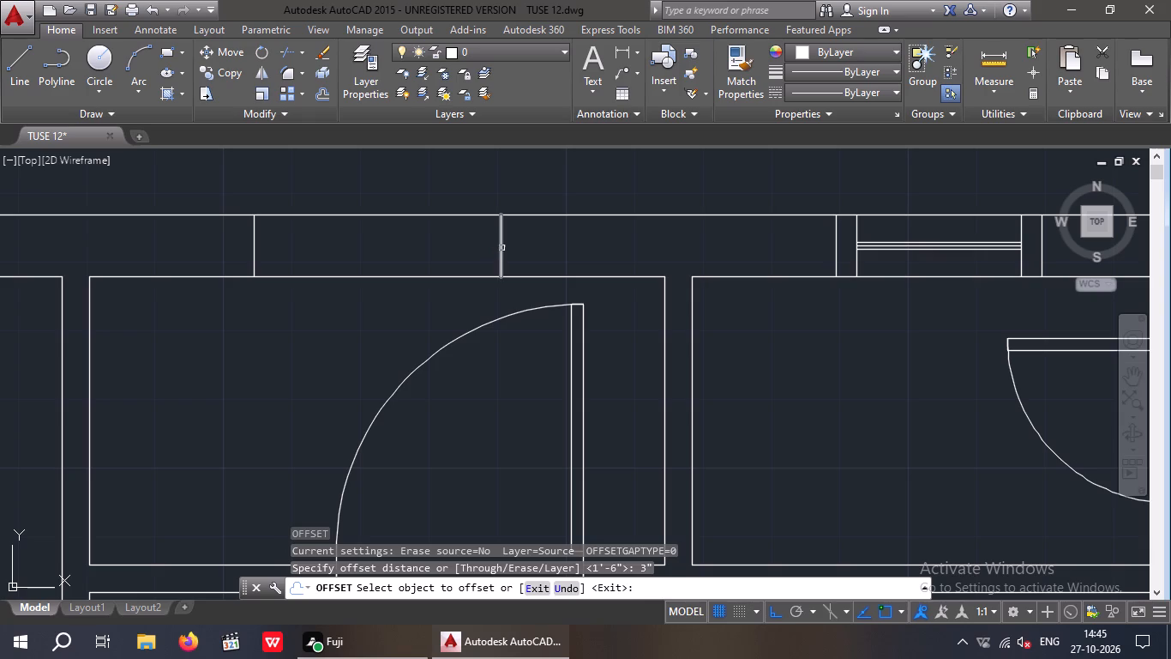
left_click_drag(501, 247, 531, 243)
left_click_drag(555, 238, 532, 245)
left_click_drag(254, 248, 239, 252)
left_click(212, 261)
Offset both edge lines of the top-right room's window opening in the right exterior wall outward by 3".
scroll(241, 223, "down", 3)
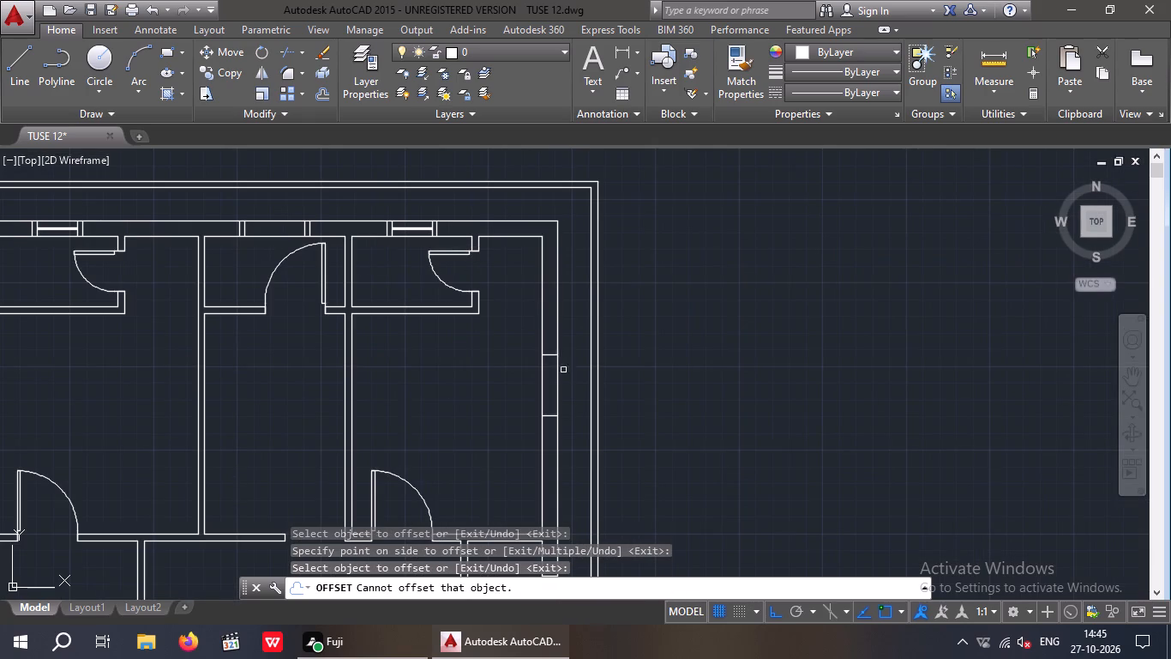
scroll(551, 367, "up", 2)
left_click(540, 337)
left_click(537, 298)
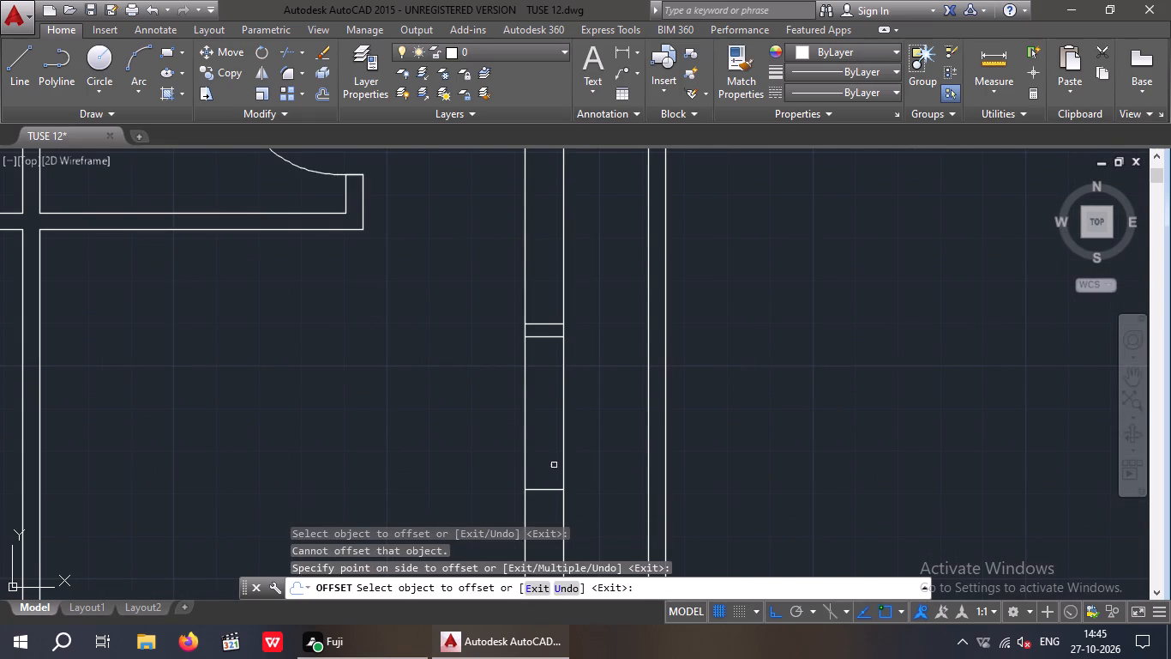
middle_click_drag(541, 455, 518, 336)
left_click_drag(521, 372, 531, 396)
left_click(531, 407)
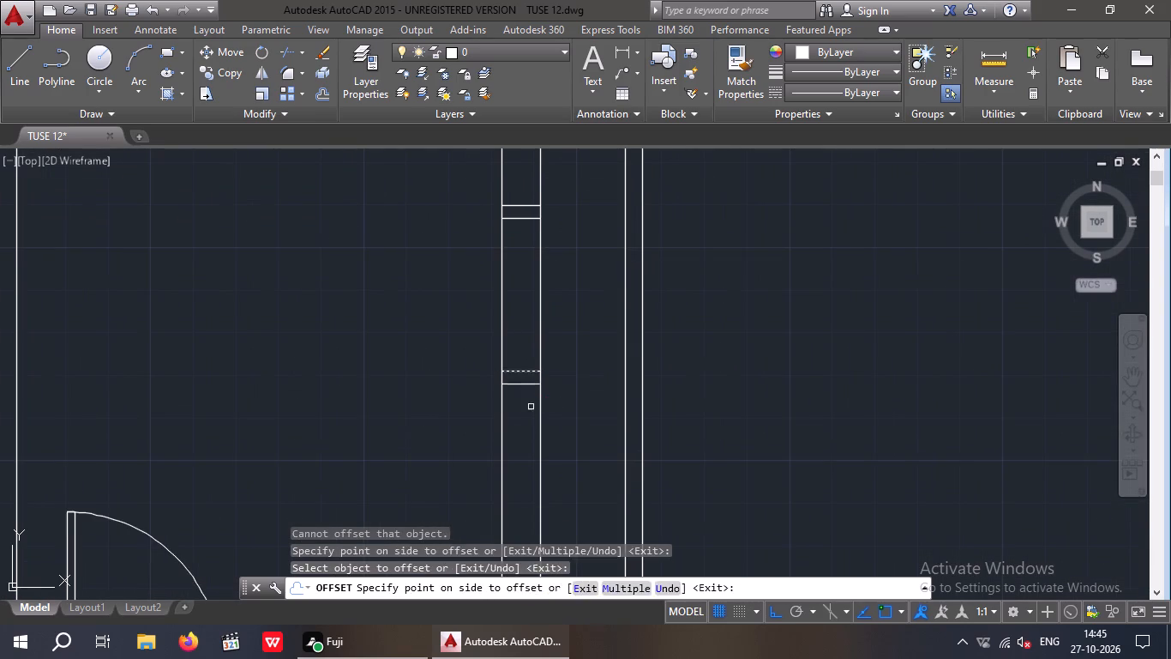
Offset both edge lines of the top-left room's window opening in the left exterior wall outward by 3".
scroll(524, 319, "down", 4)
scroll(244, 321, "up", 4)
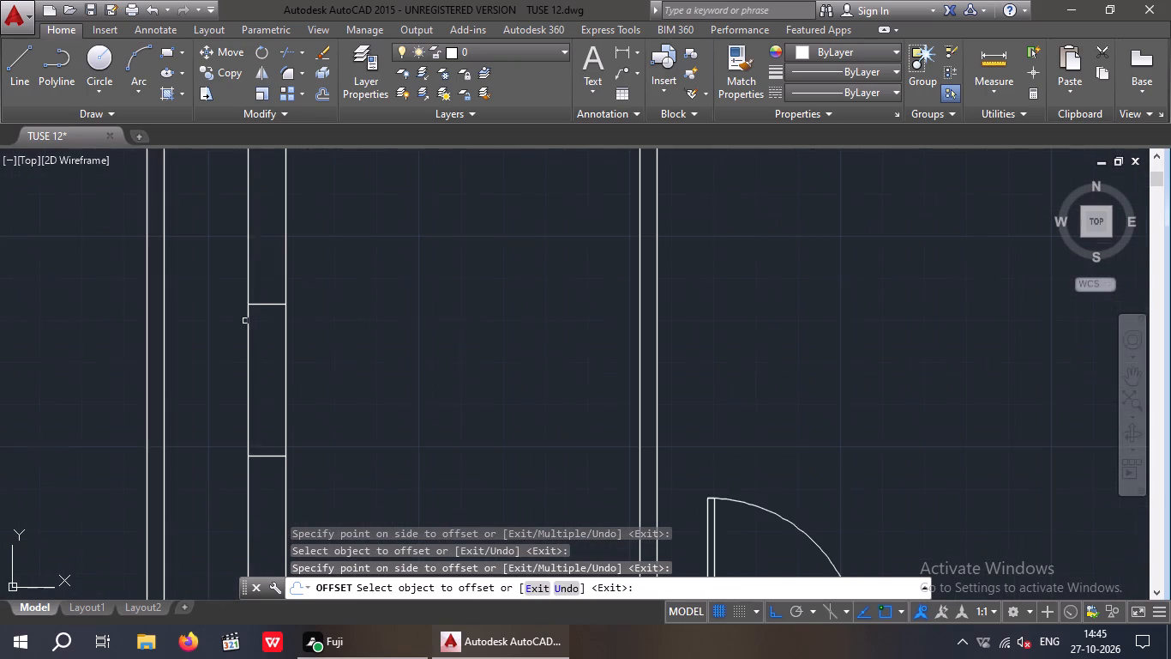
left_click(264, 304)
left_click_drag(278, 253, 279, 284)
left_click_drag(268, 457, 271, 475)
left_click_drag(270, 495, 271, 482)
Offset both edge lines of the middle-left room's window opening in the left exterior wall outward by 3".
scroll(271, 320, "down", 3)
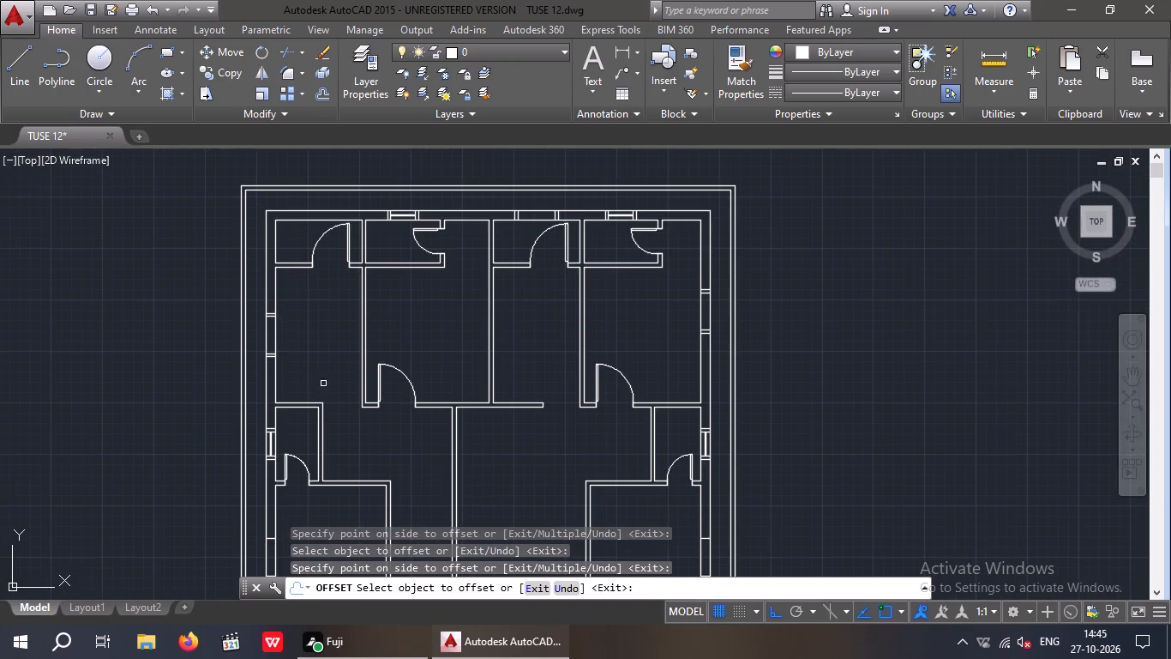
middle_click_drag(321, 378, 332, 262)
scroll(279, 426, "up", 3)
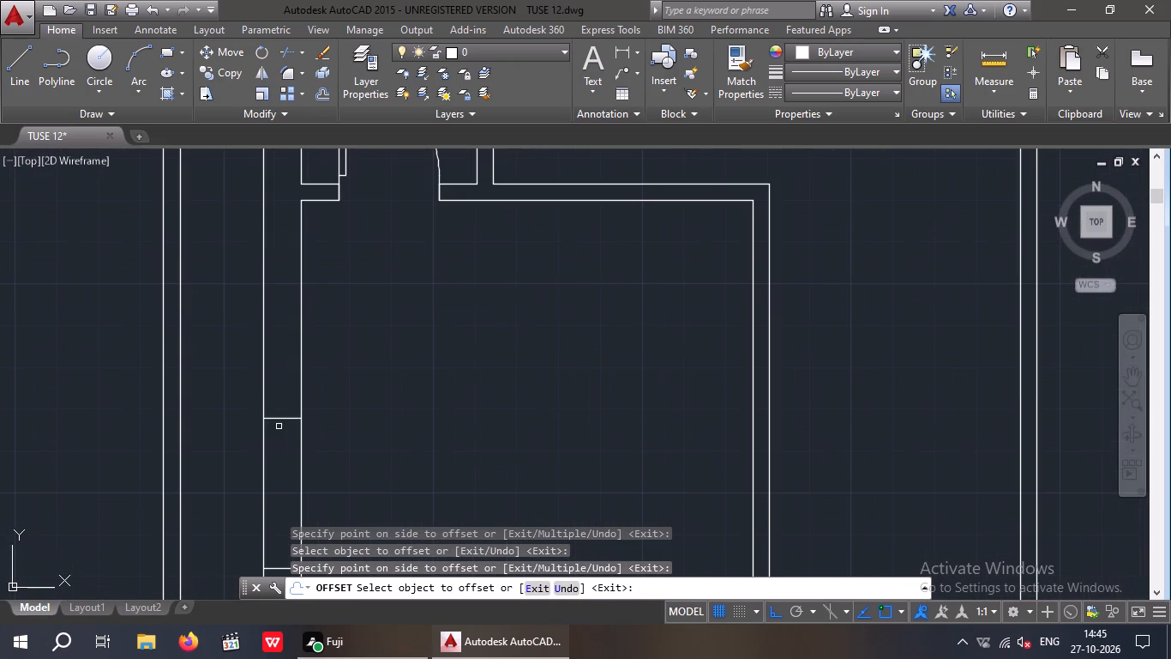
left_click_drag(279, 420, 279, 410)
left_click(279, 372)
scroll(285, 354, "down", 2)
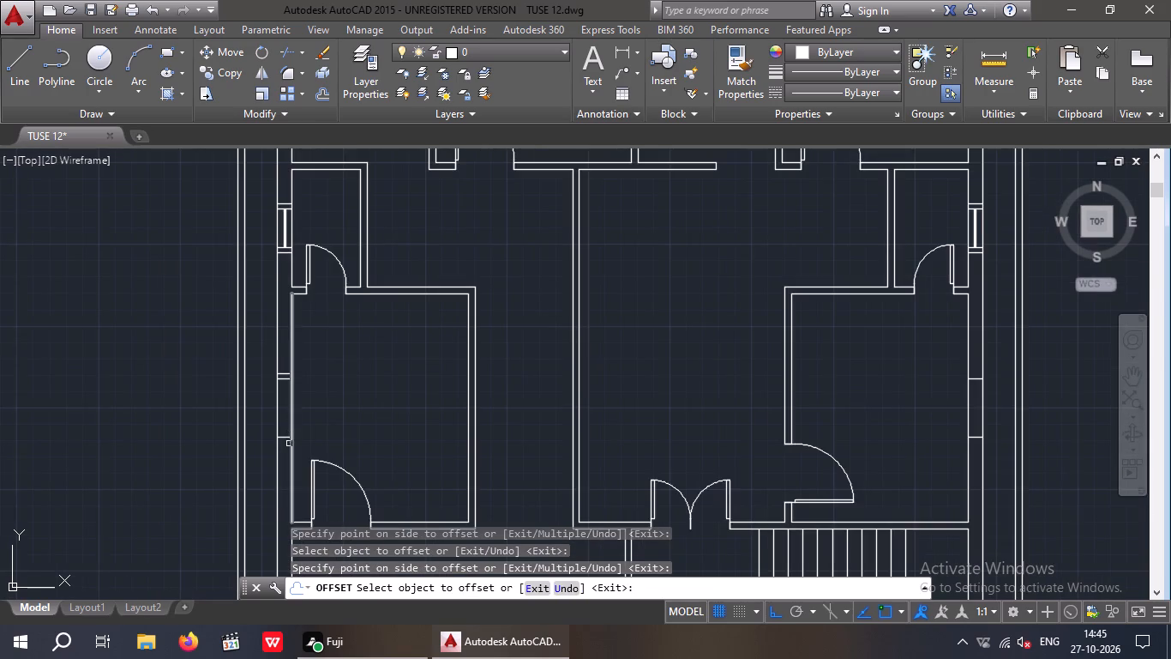
scroll(289, 444, "up", 2)
left_click_drag(272, 434, 272, 443)
left_click(277, 459)
Offset both edge lines of the bottom-left room's window opening in the left exterior wall outward by 3".
scroll(262, 368, "down", 2)
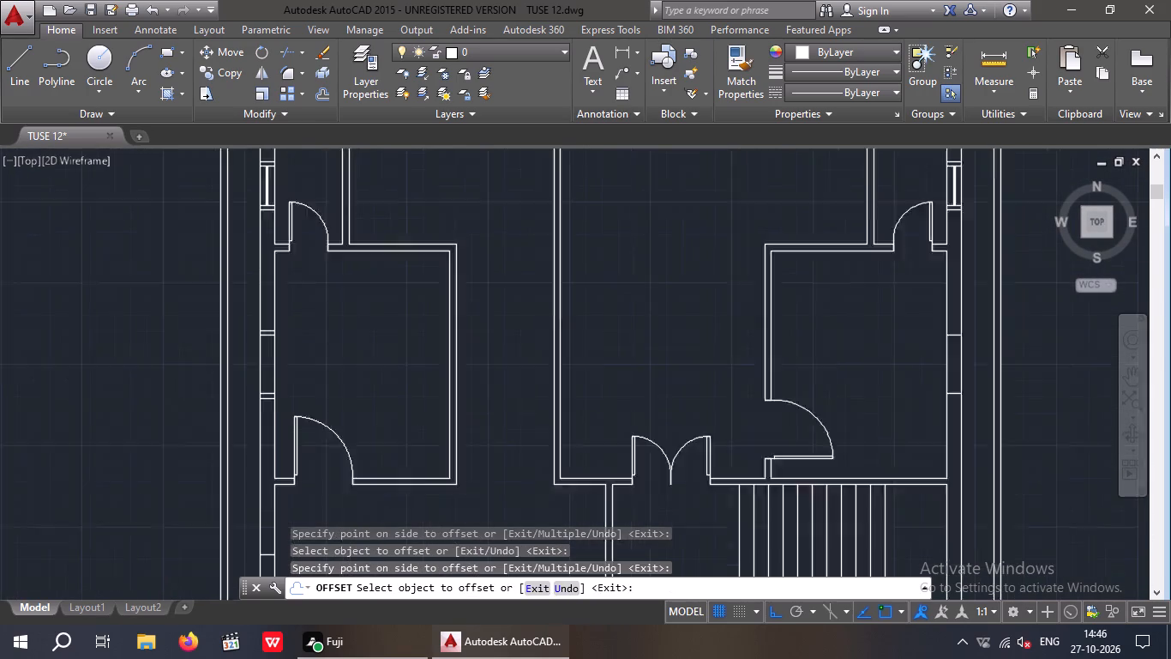
scroll(262, 368, "down", 1)
middle_click_drag(325, 479, 333, 360)
scroll(274, 376, "up", 3)
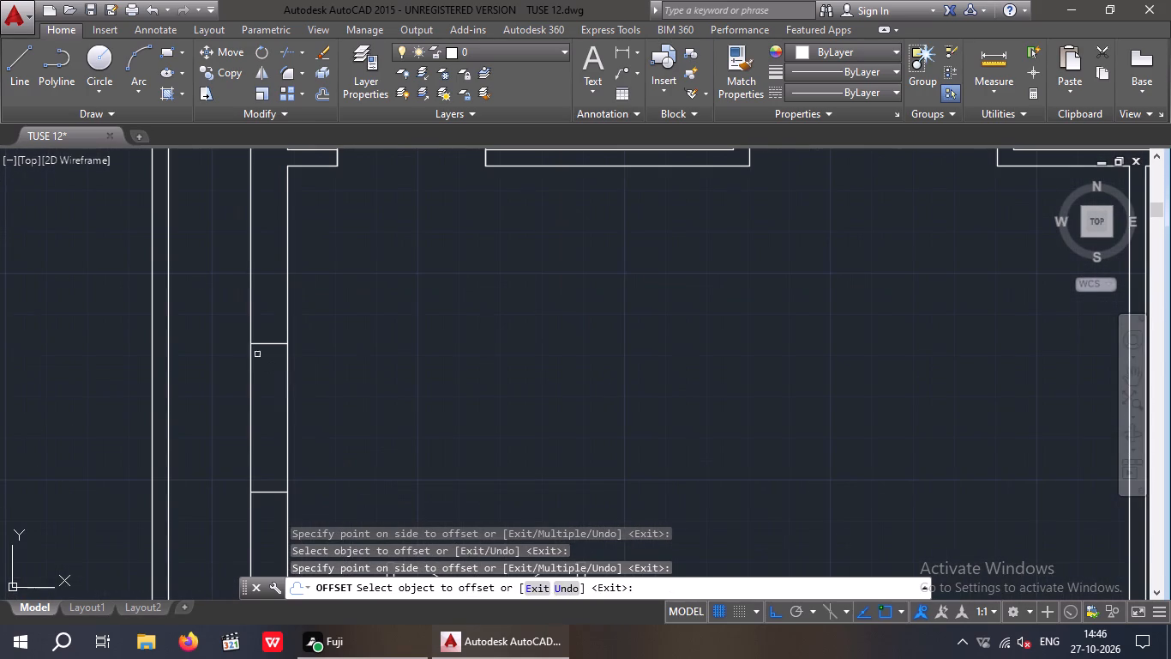
left_click(265, 345)
left_click(273, 313)
left_click_drag(269, 493, 268, 513)
left_click_drag(271, 535, 271, 522)
Offset both edge lines of the window opening in the bottom-left room's lower wall outward by 3".
scroll(279, 398, "down", 3)
scroll(422, 479, "up", 4)
left_click_drag(294, 398, 282, 402)
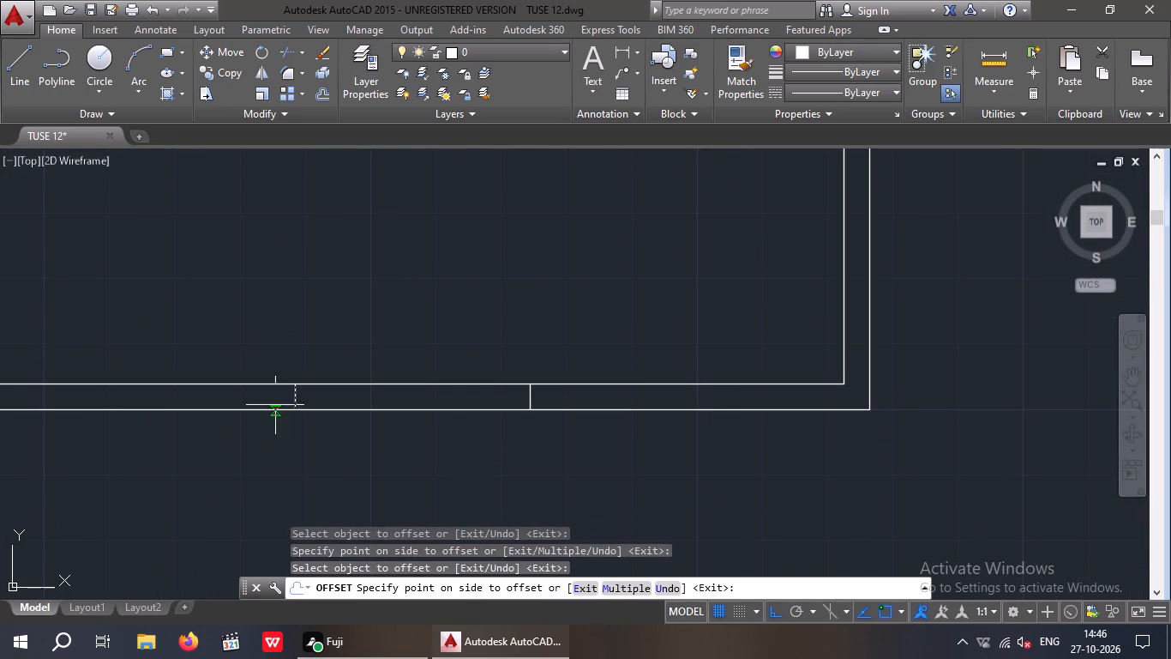
left_click(275, 405)
left_click(529, 403)
left_click(579, 397)
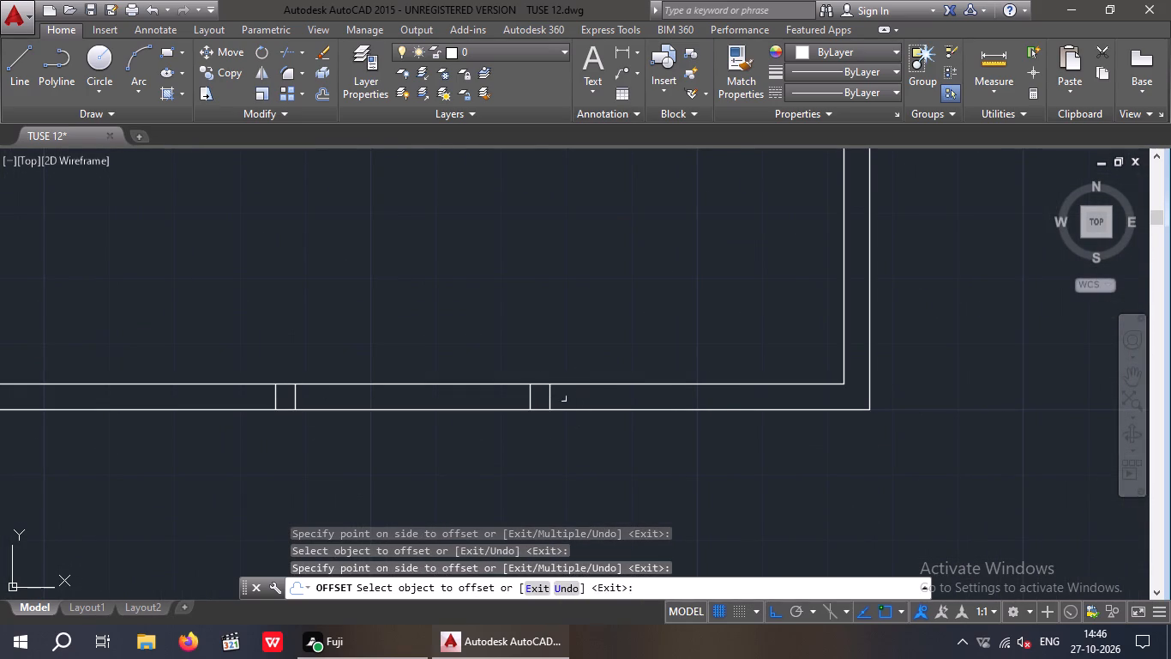
Offset both edge lines of the window opening in the right exterior wall of the room above the staircase outward by 3".
scroll(562, 399, "down", 4)
middle_click_drag(599, 436, 436, 523)
middle_click_drag(490, 451, 422, 362)
middle_click_drag(581, 327, 555, 472)
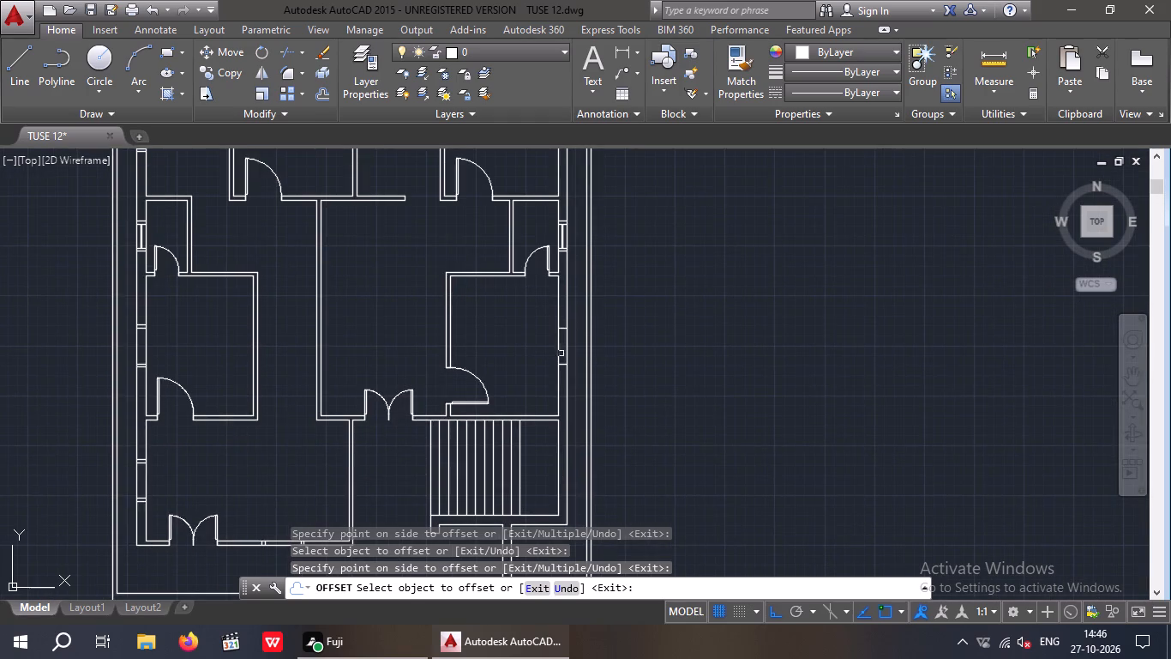
scroll(563, 345, "up", 3)
left_click(551, 280)
left_click_drag(540, 229, 540, 241)
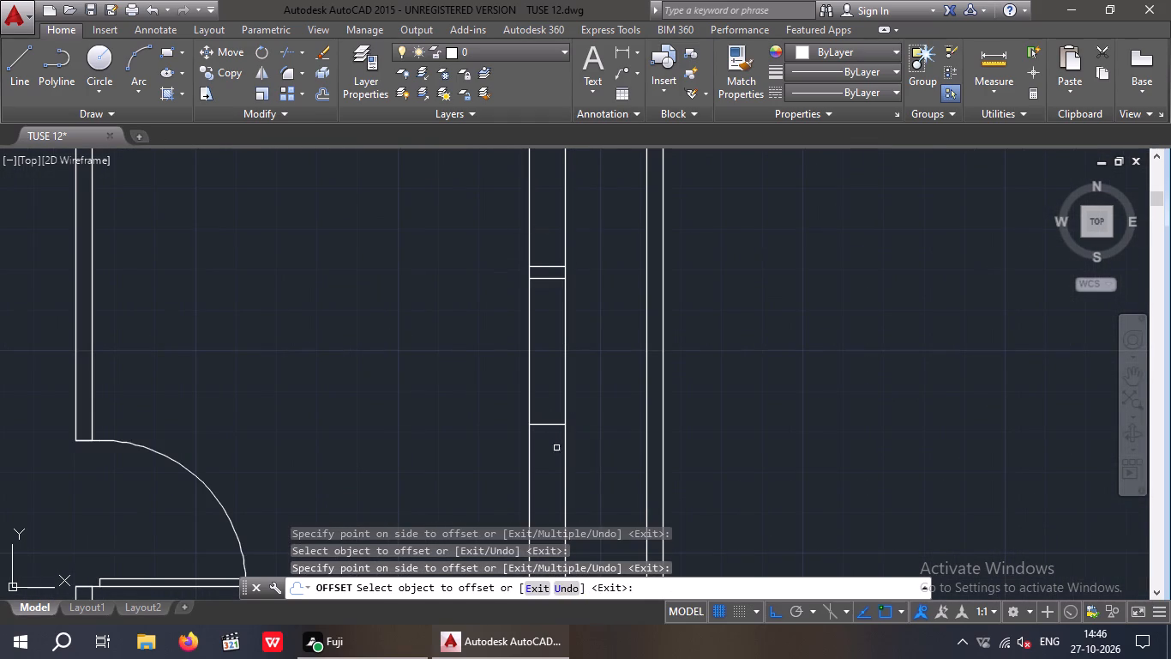
left_click_drag(546, 426, 549, 476)
left_click(551, 485)
scroll(545, 432, "down", 4)
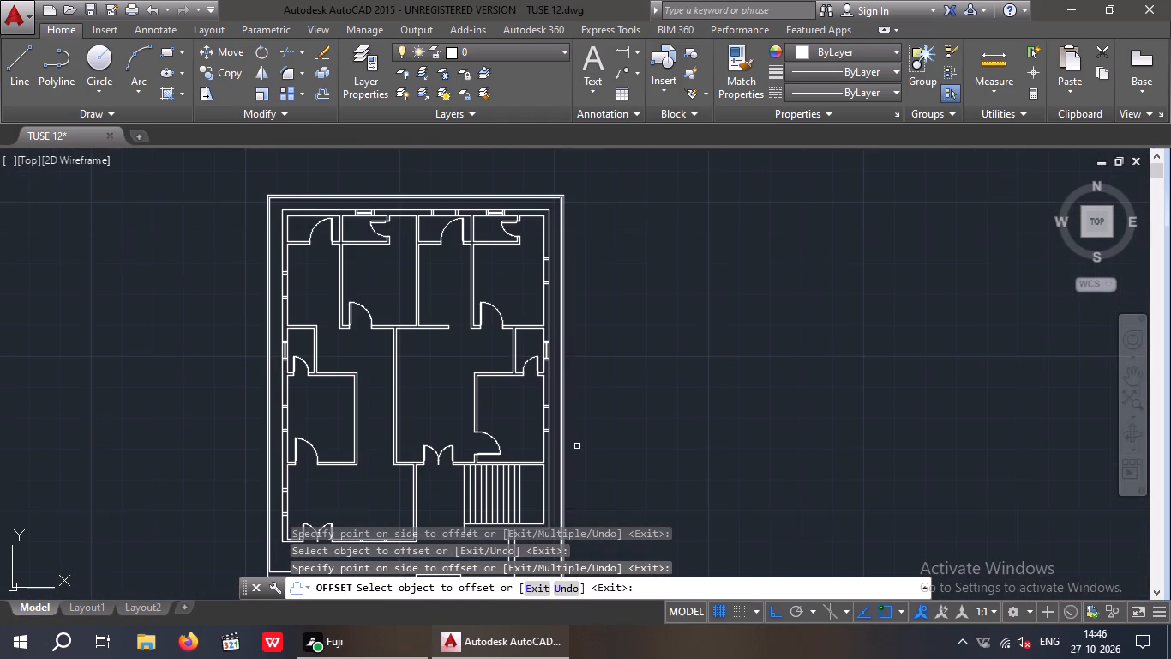
middle_click_drag(690, 455, 669, 511)
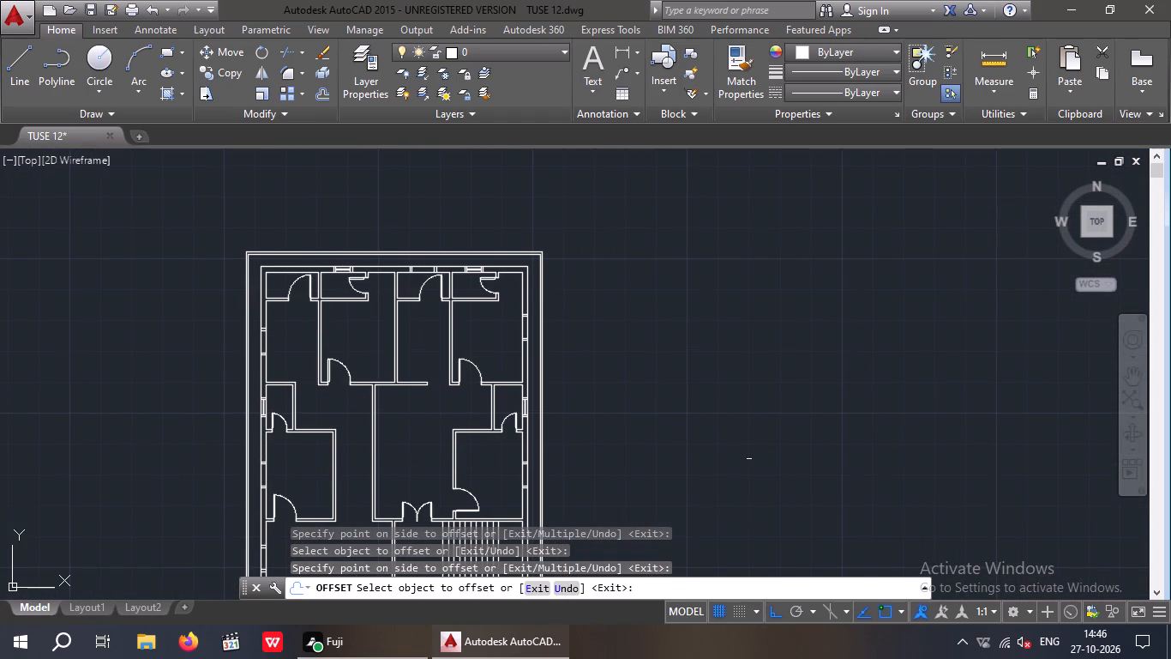
key("Escape")
key("Escape")
key("Escape")
Draw a line joining the midpoints of the inner edge lines of the larger window in the top exterior wall.
key("l")
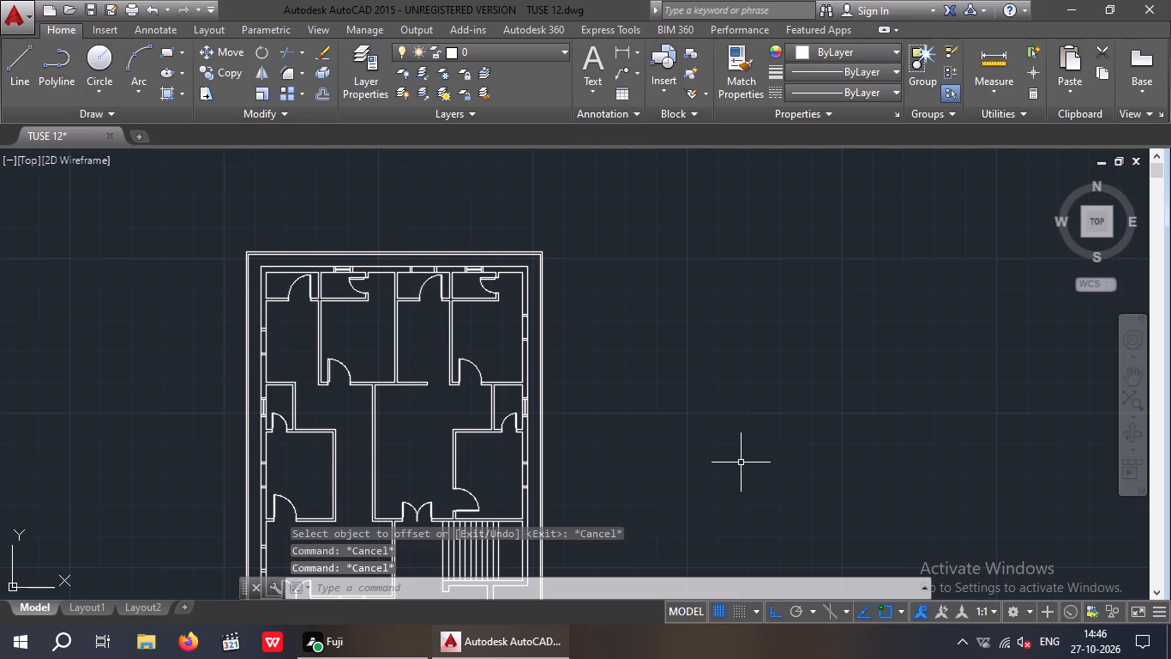
key("space")
scroll(429, 263, "up", 4)
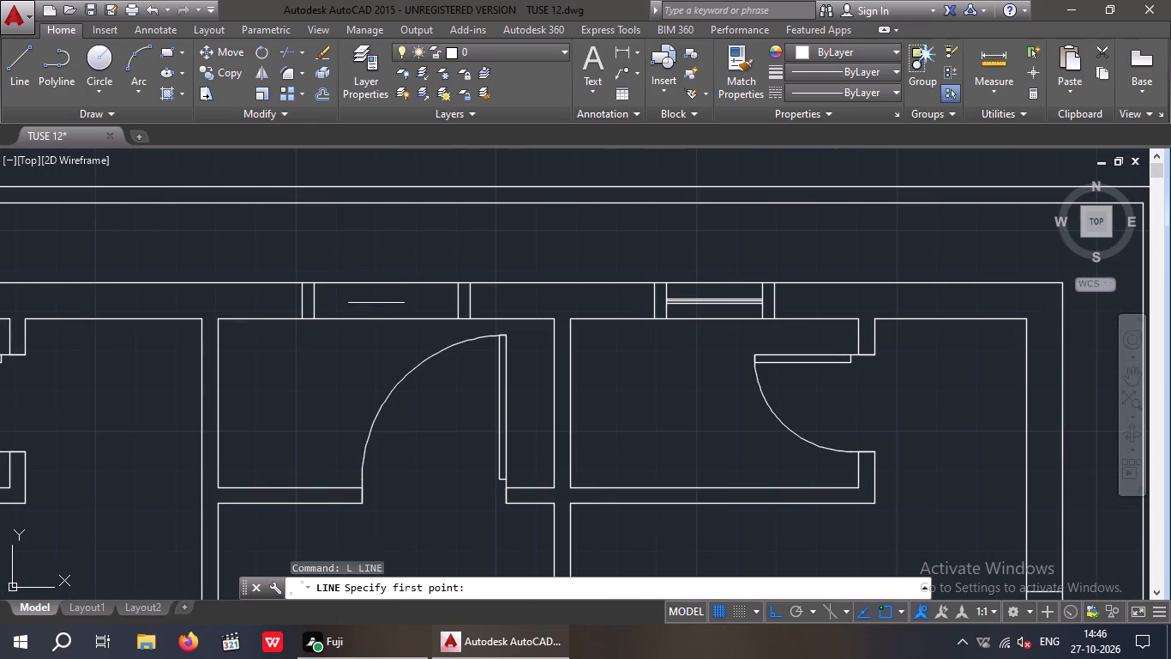
left_click(310, 301)
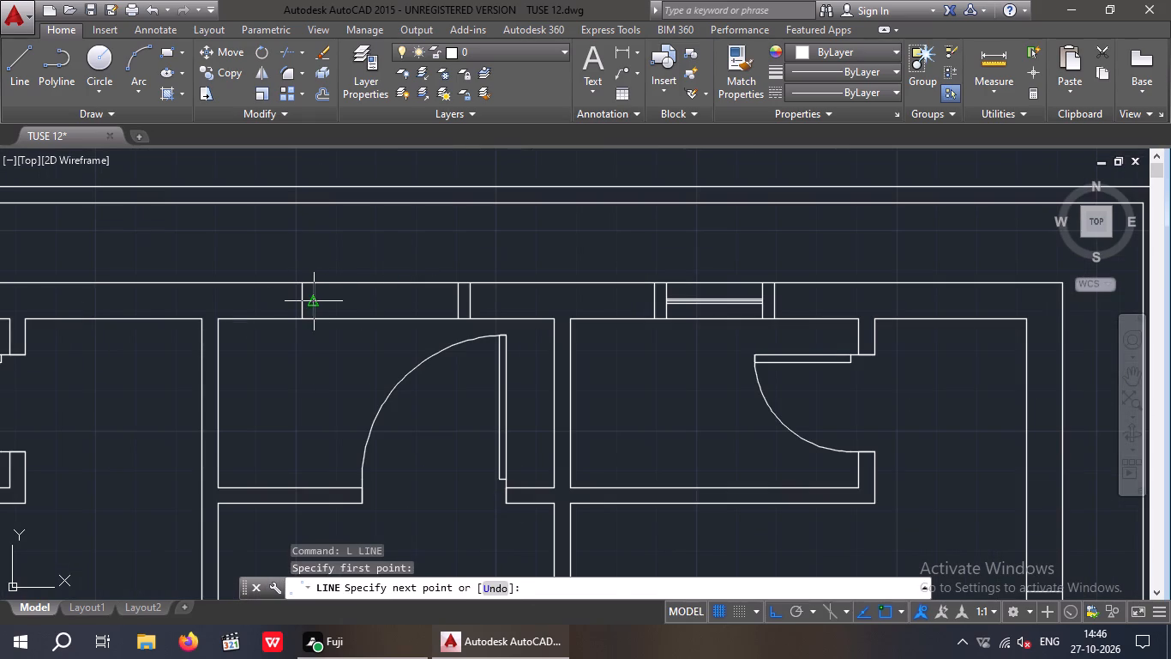
scroll(475, 310, "up", 2)
left_click(430, 292)
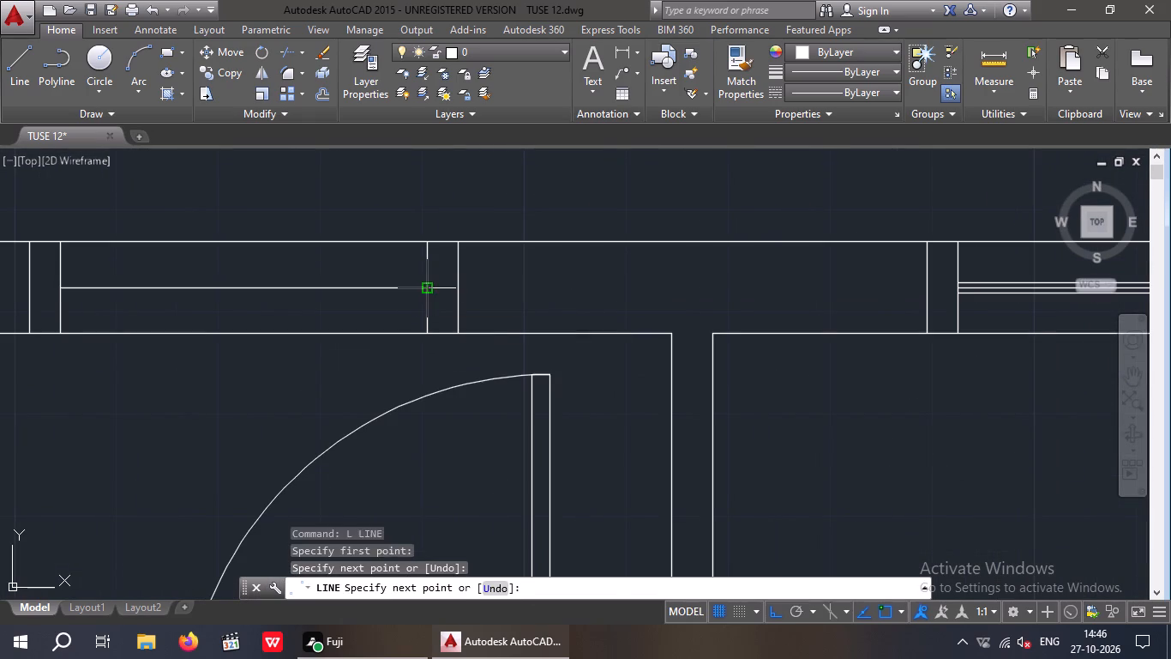
key("space")
Draw a line joining the midpoints of the inner edge lines of the top-right room's window in the right exterior wall.
scroll(360, 292, "down", 3)
middle_click_drag(538, 333, 415, 270)
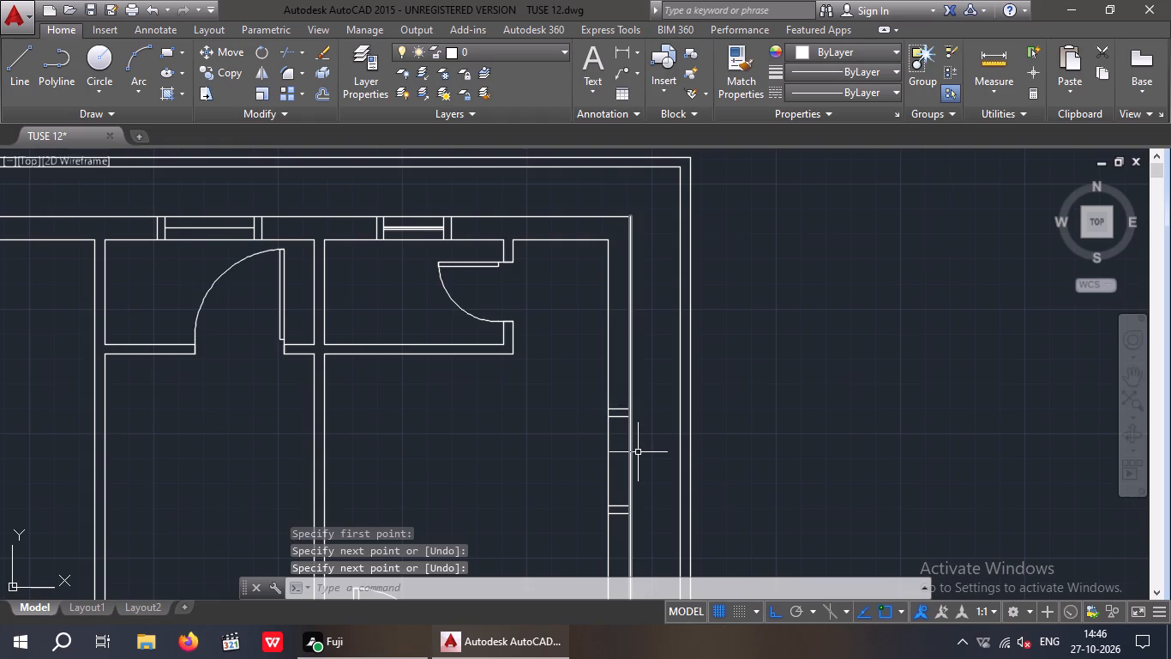
middle_click_drag(634, 439, 569, 311)
key("space")
scroll(551, 287, "up", 2)
left_click_drag(555, 292, 555, 301)
left_click(550, 518)
key("space")
Draw a line between the inner edge lines' midpoints in the right exterior wall window of the room above the staircase.
scroll(452, 309, "down", 2)
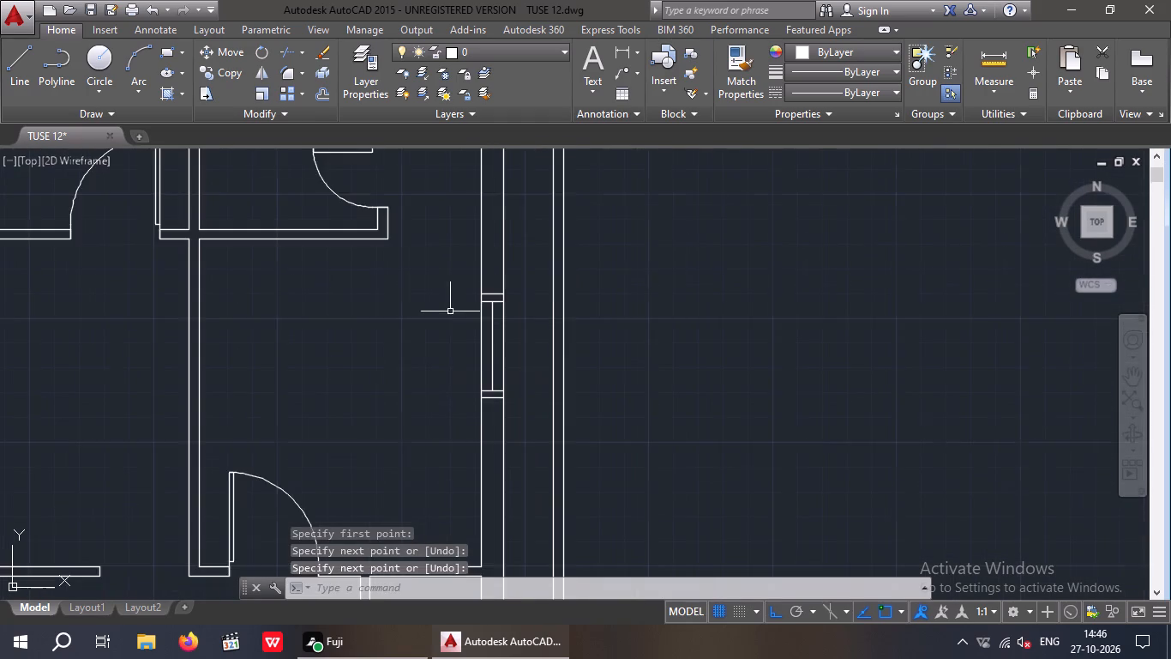
middle_click_drag(445, 350, 445, 205)
scroll(441, 233, "down", 2)
scroll(471, 463, "up", 2)
key("space")
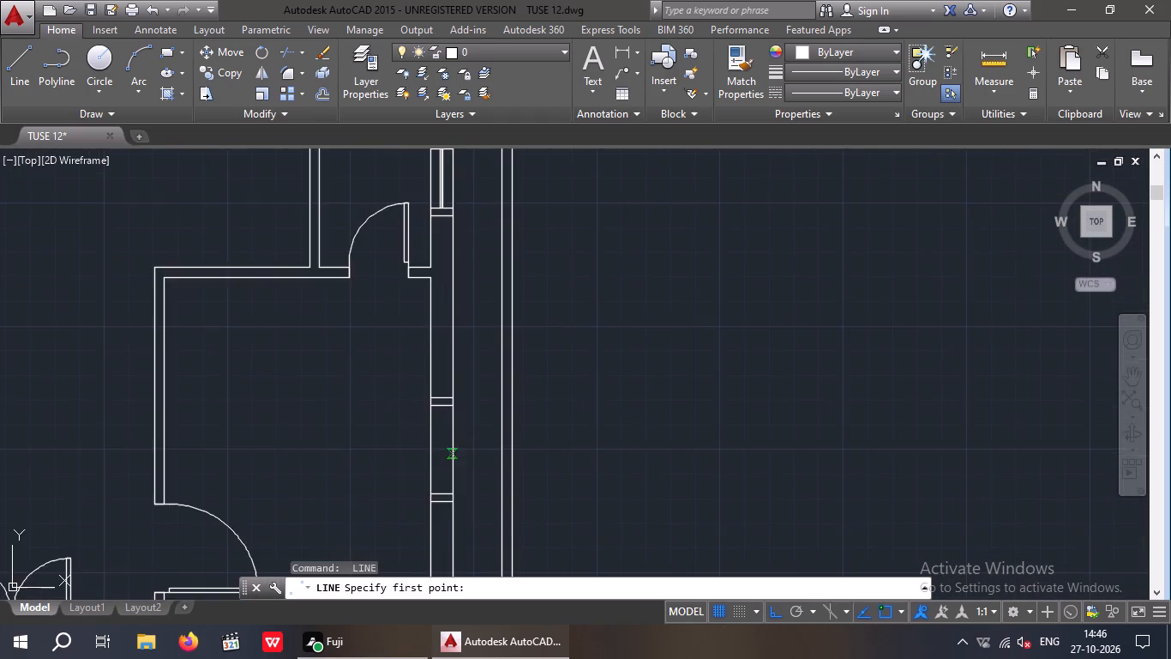
scroll(447, 438, "up", 3)
left_click(420, 318)
scroll(420, 316, "down", 4)
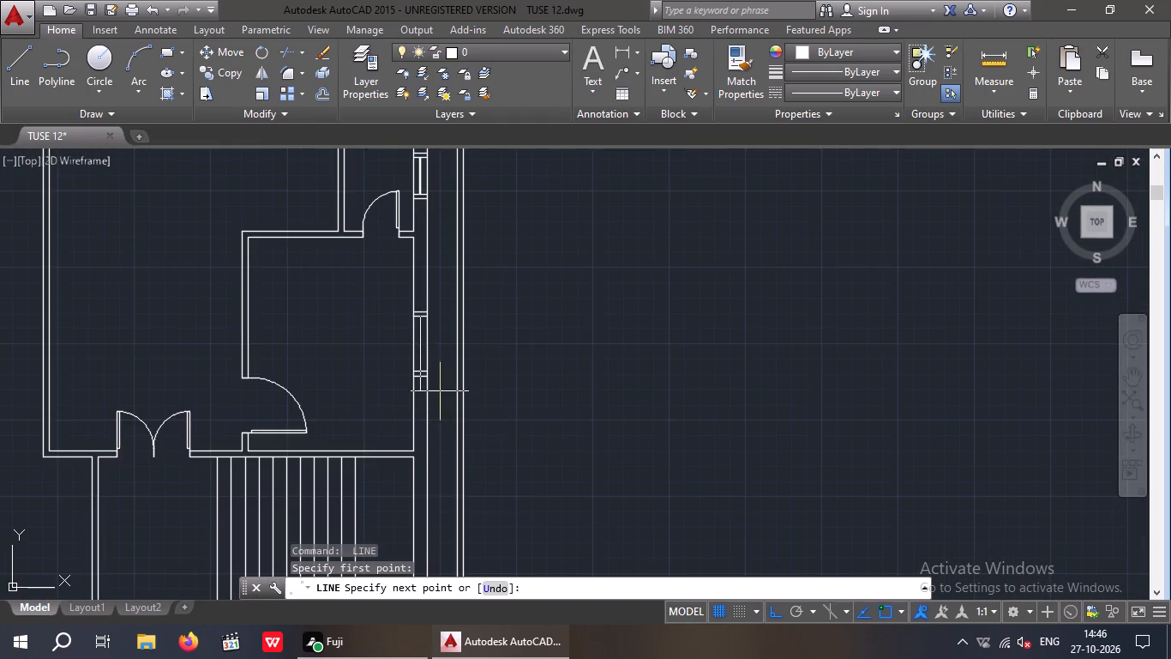
scroll(417, 370, "up", 3)
left_click(422, 379)
key("space")
Draw a line joining the midpoints of the inner edge lines of the window in the bottom-left room's lower wall.
scroll(404, 336, "down", 2)
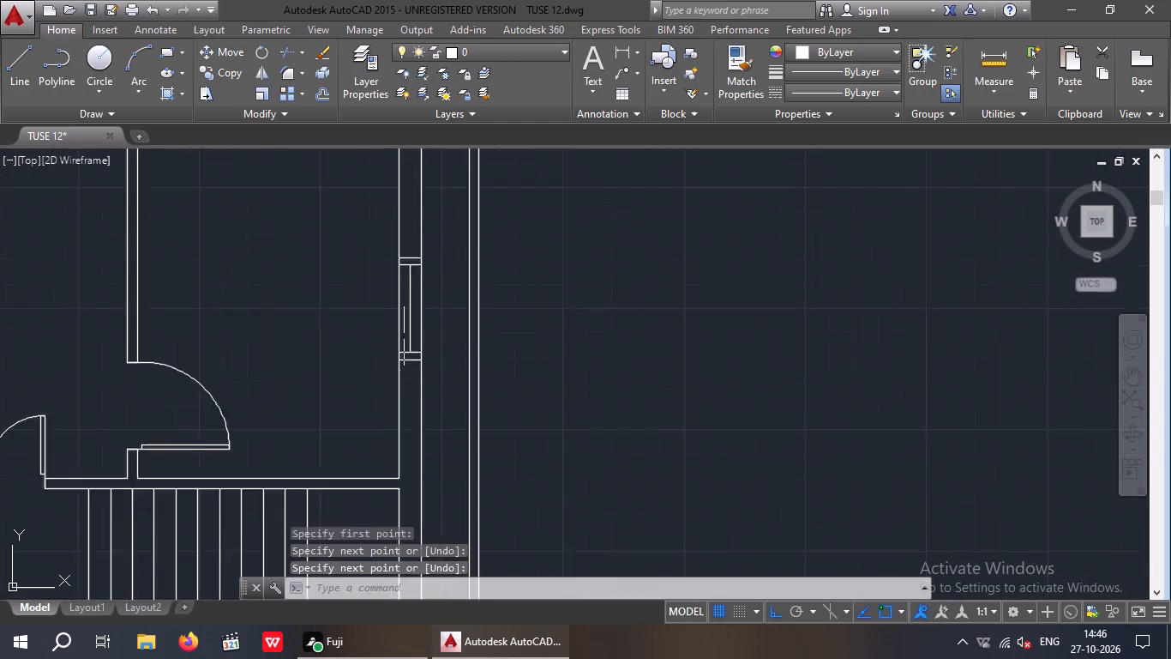
scroll(404, 336, "down", 1)
middle_click_drag(408, 434, 469, 305)
middle_click_drag(413, 426, 730, 395)
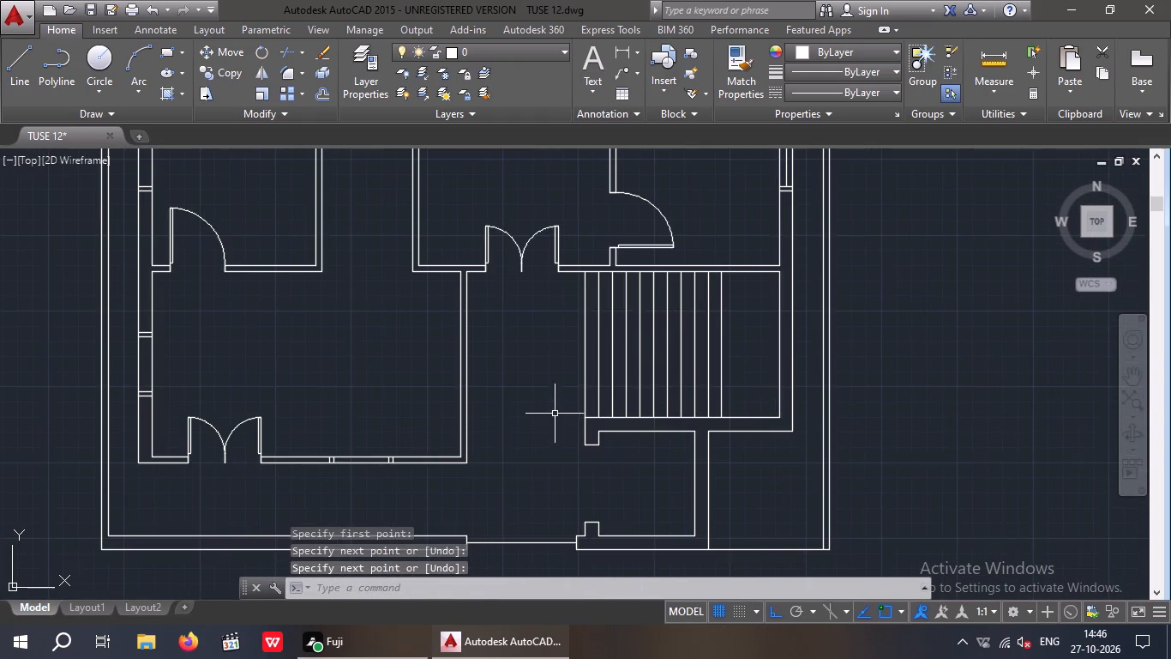
middle_click_drag(557, 413, 826, 378)
scroll(597, 437, "up", 4)
key("space")
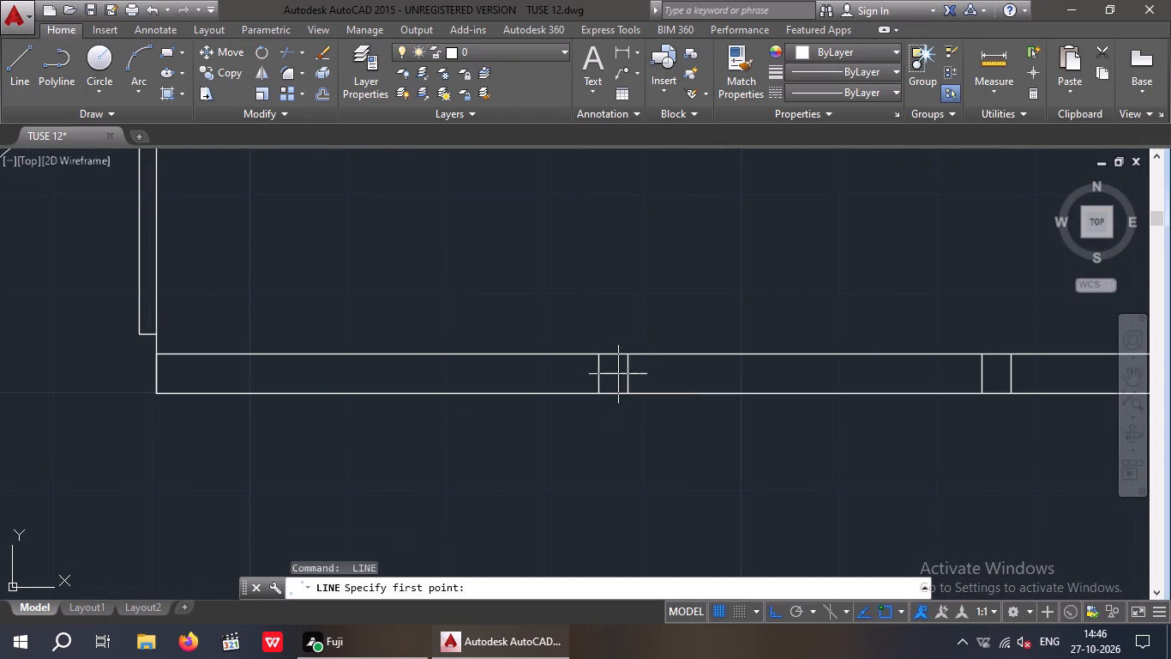
left_click(632, 378)
middle_click_drag(740, 382, 337, 410)
scroll(560, 416, "up", 1)
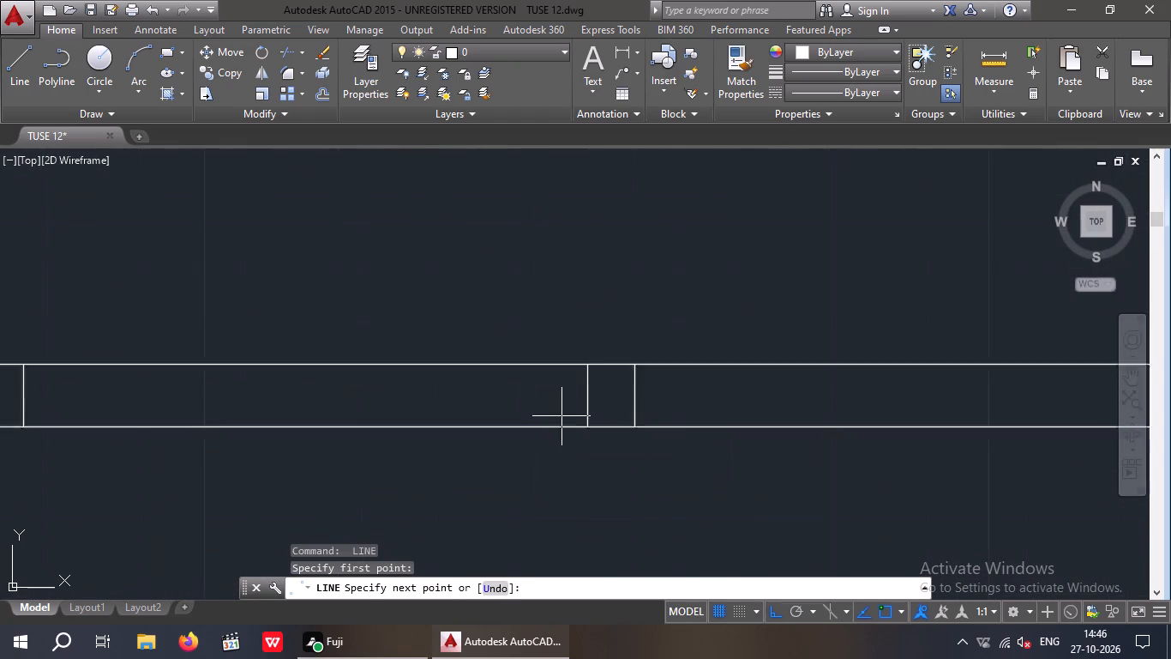
scroll(563, 416, "up", 1)
left_click(593, 390)
key("space")
scroll(552, 470, "down", 2)
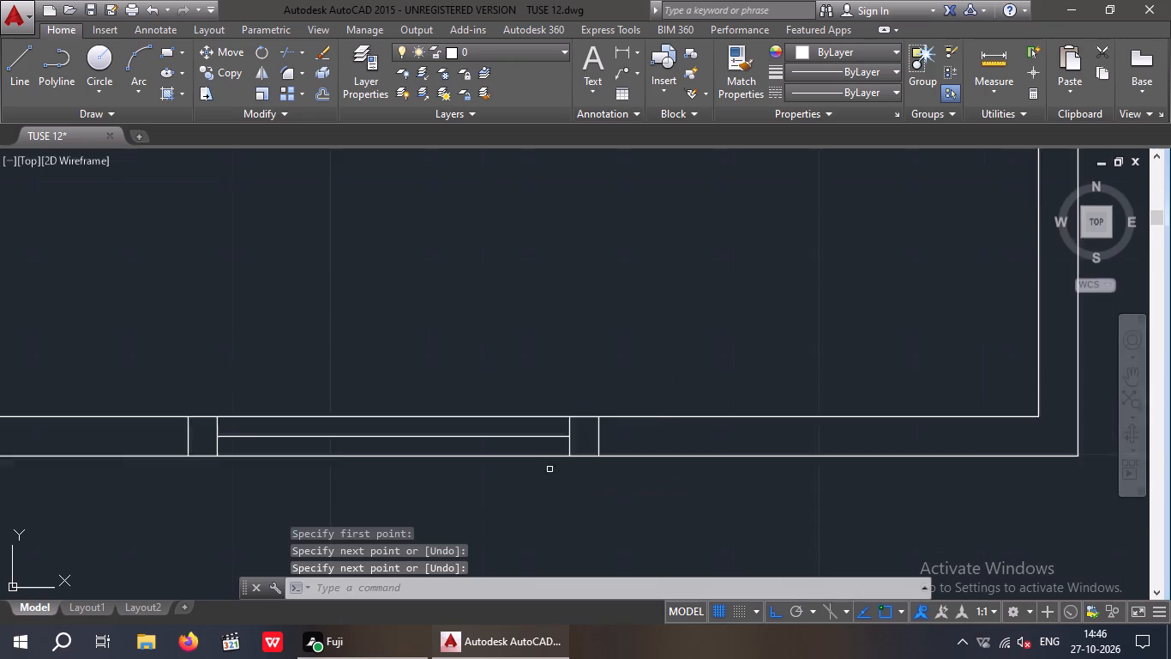
Draw a line joining the midpoints of the inner edge lines of the bottom-left room's window in the left exterior wall.
scroll(549, 469, "down", 1)
middle_click_drag(398, 381, 724, 381)
scroll(719, 375, "down", 2)
middle_click_drag(676, 359, 697, 451)
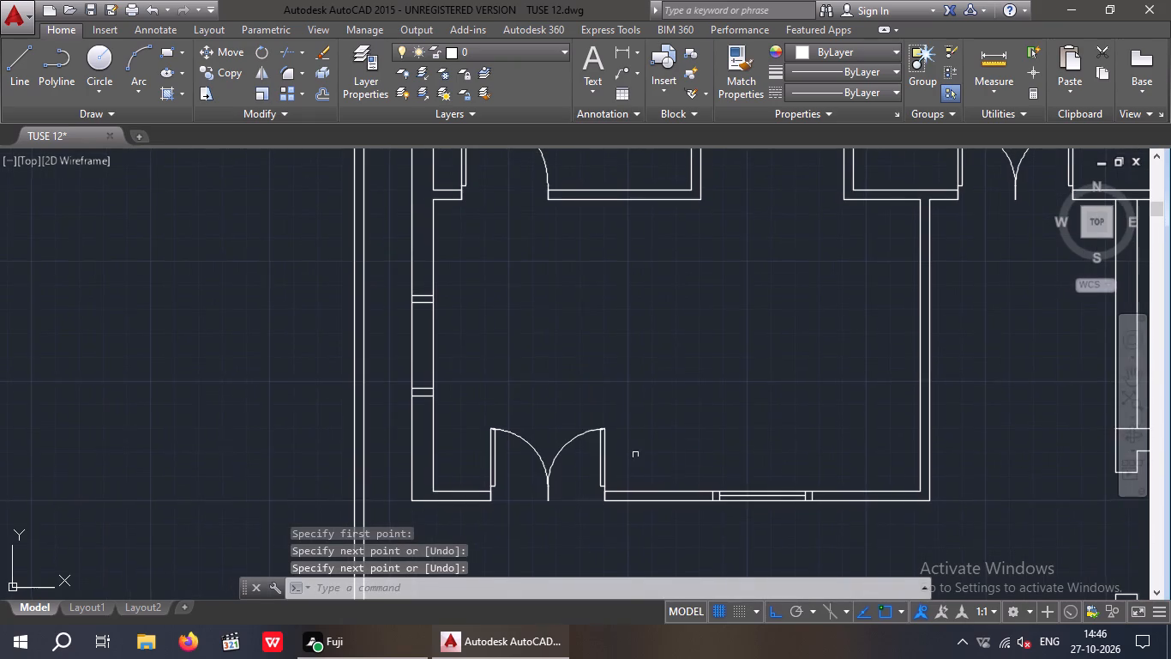
key("space")
scroll(412, 312, "up", 2)
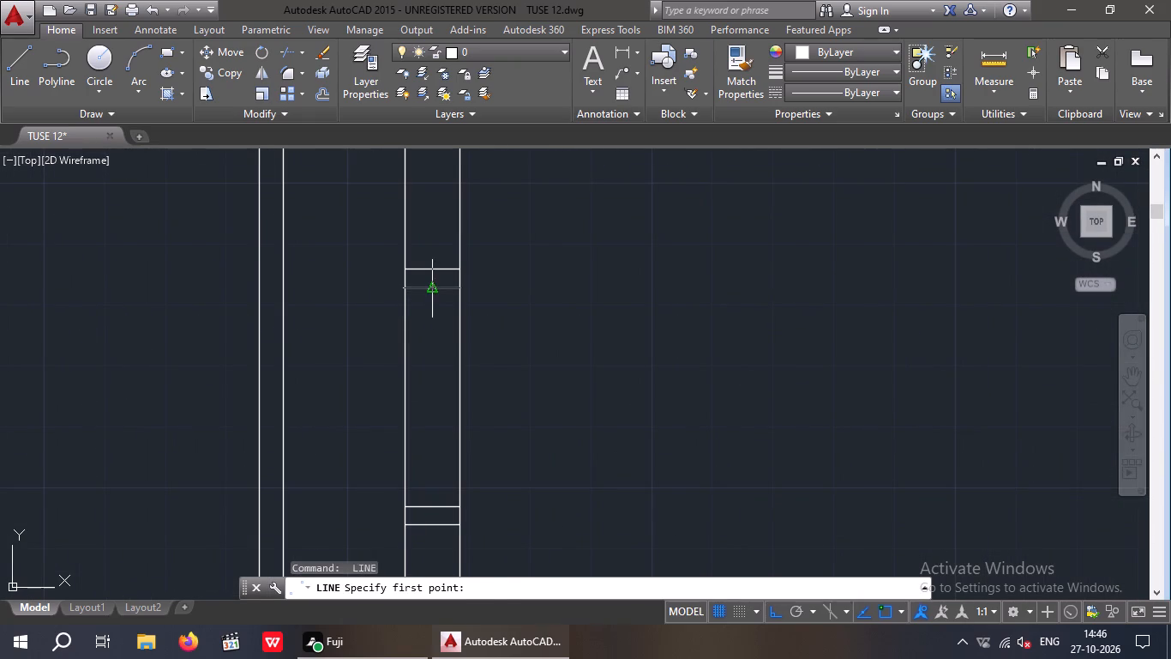
left_click_drag(436, 287, 434, 312)
left_click(431, 511)
key("space")
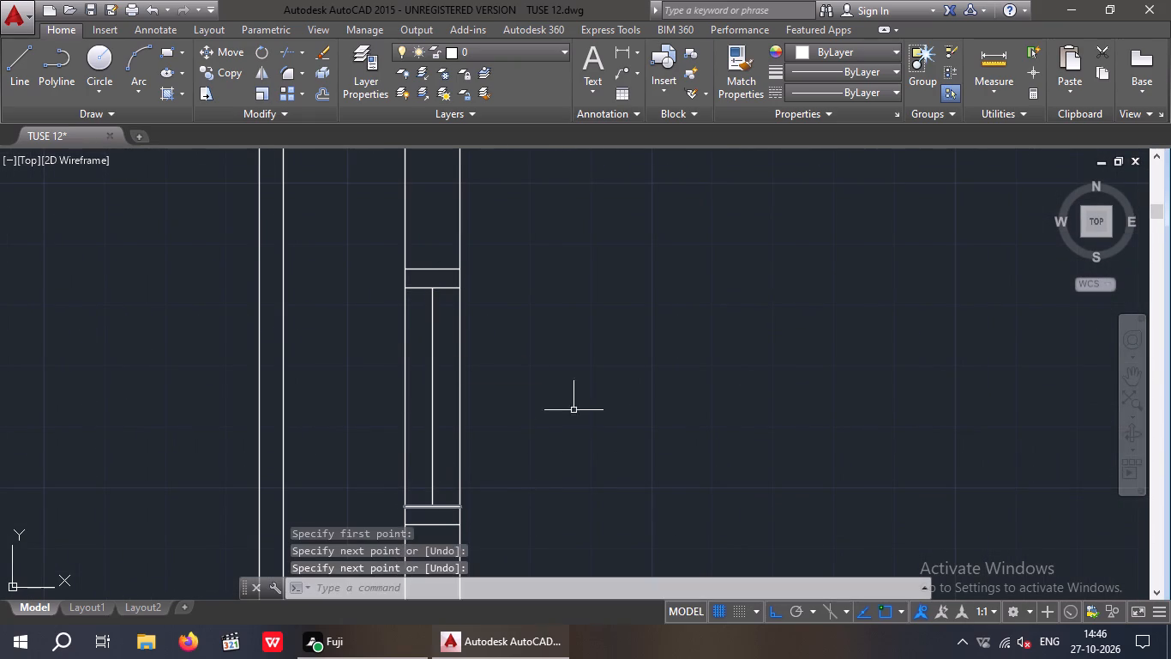
Draw a line between the inner edge lines' midpoints in the left exterior wall window of the room above the bottom-left room.
scroll(592, 387, "down", 3)
middle_click_drag(633, 395, 568, 553)
key("space")
scroll(484, 320, "up", 3)
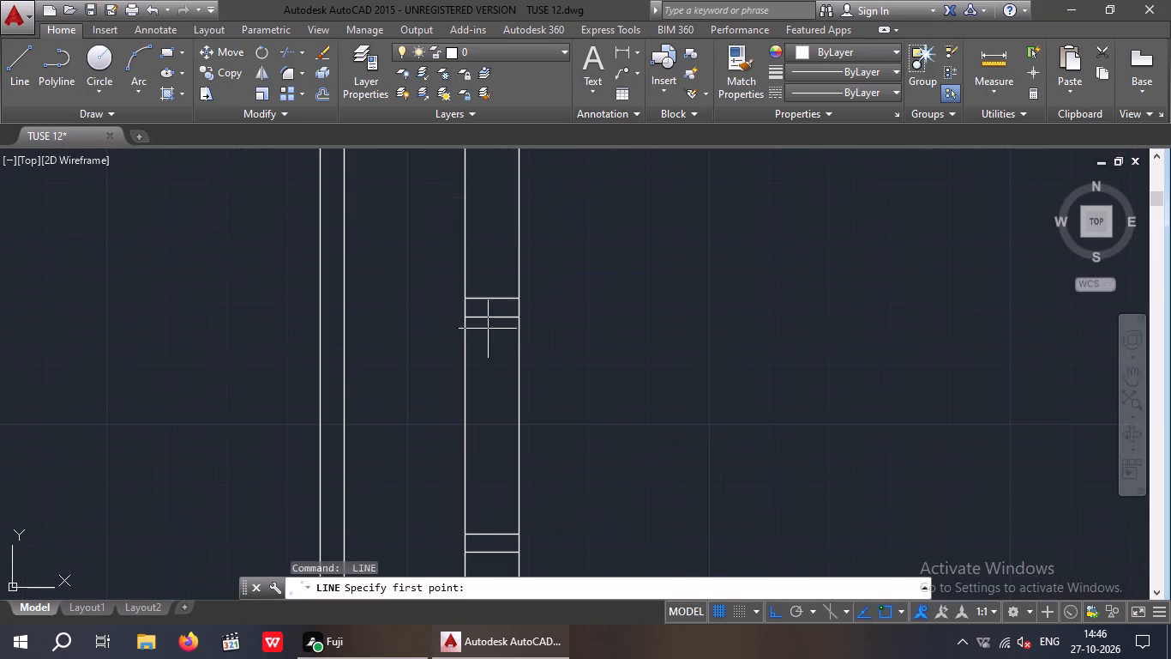
left_click_drag(489, 314, 494, 332)
left_click(489, 532)
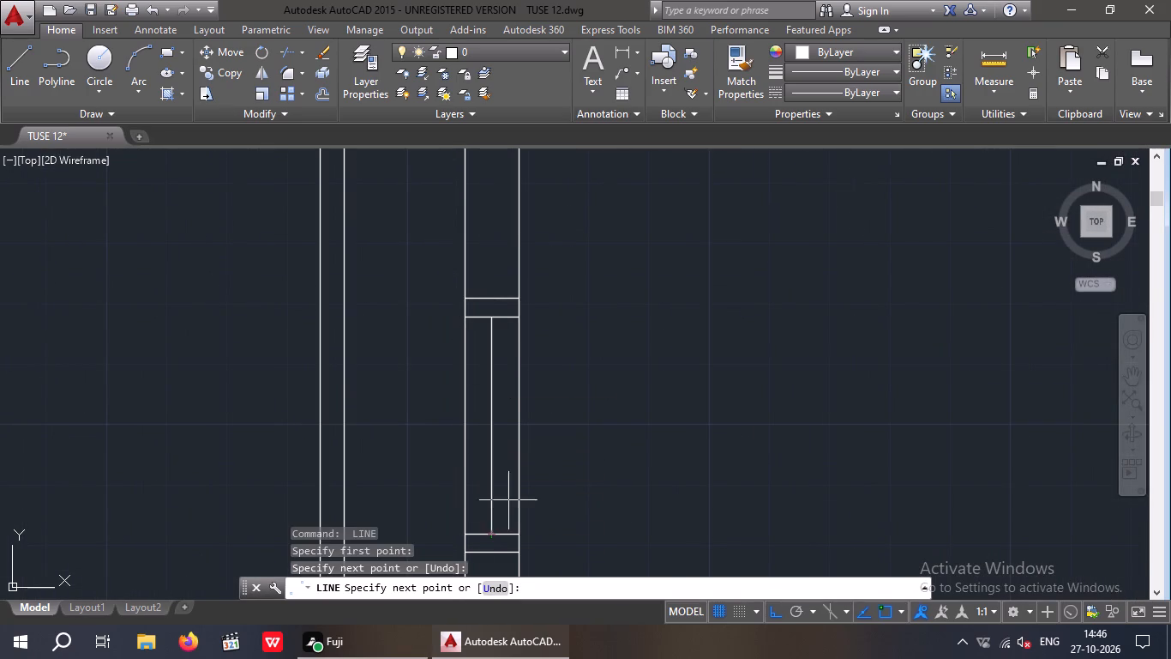
scroll(618, 405, "down", 2)
key("Escape")
Draw a line joining the midpoints of the inner edge lines of the top-left room's window in the left exterior wall.
scroll(644, 376, "down", 1)
middle_click_drag(573, 391, 379, 436)
scroll(429, 398, "down", 1)
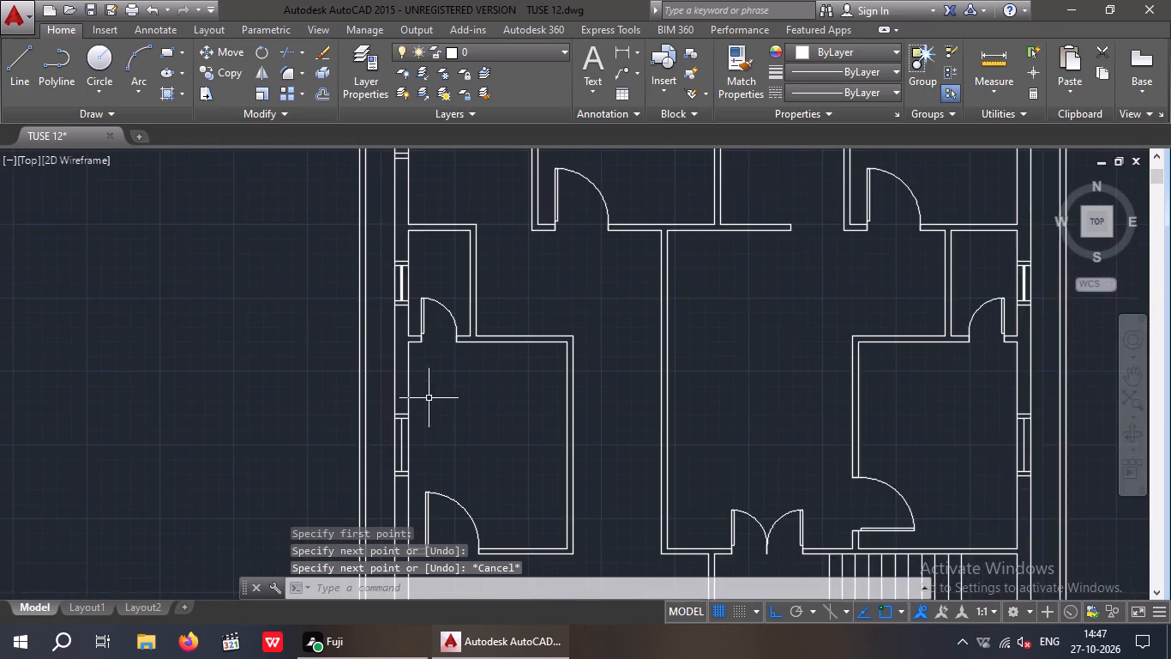
key("space")
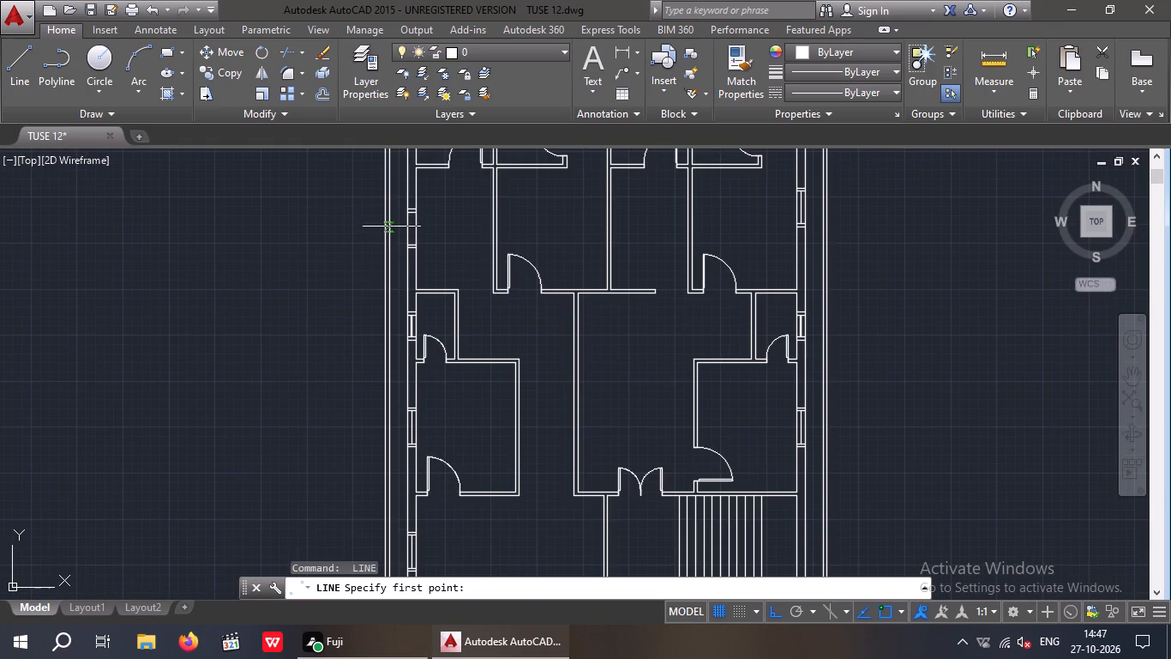
scroll(412, 219, "up", 3)
left_click(399, 196)
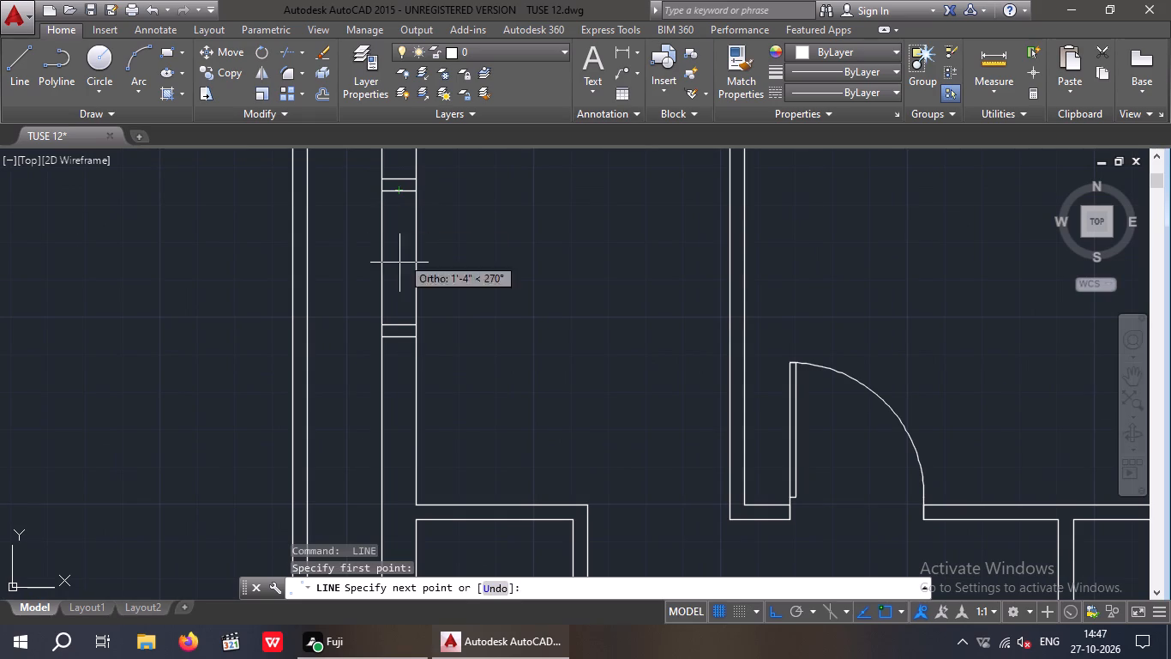
left_click(399, 323)
key("space")
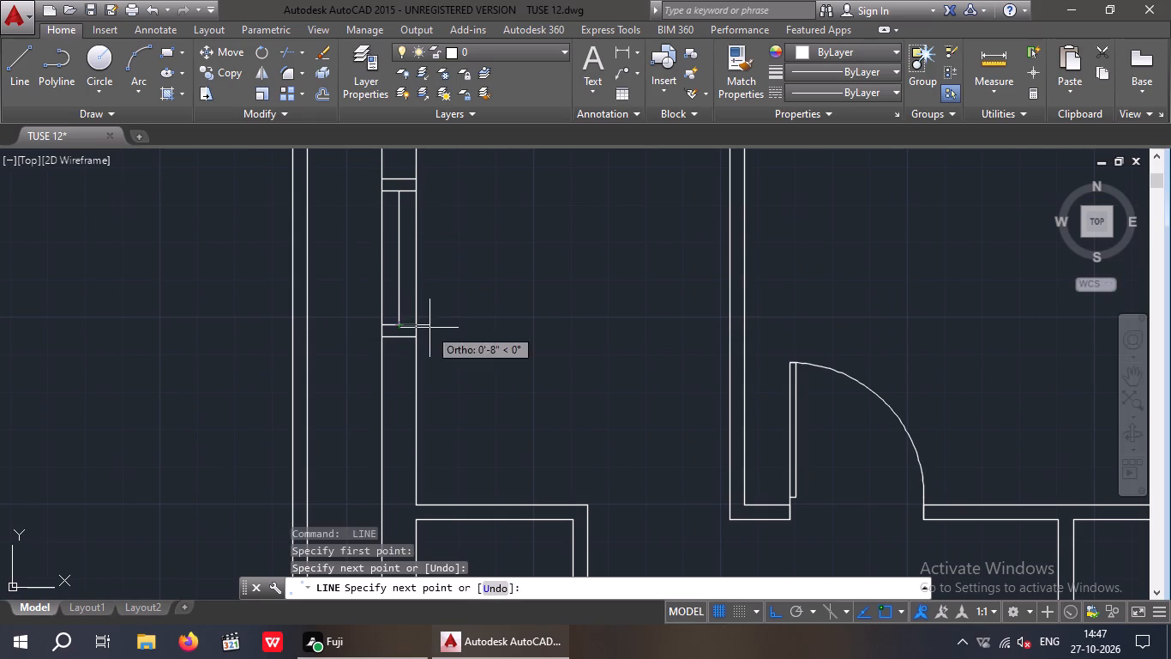
middle_click_drag(497, 304, 462, 455)
scroll(477, 376, "down", 3)
middle_click_drag(494, 382, 429, 384)
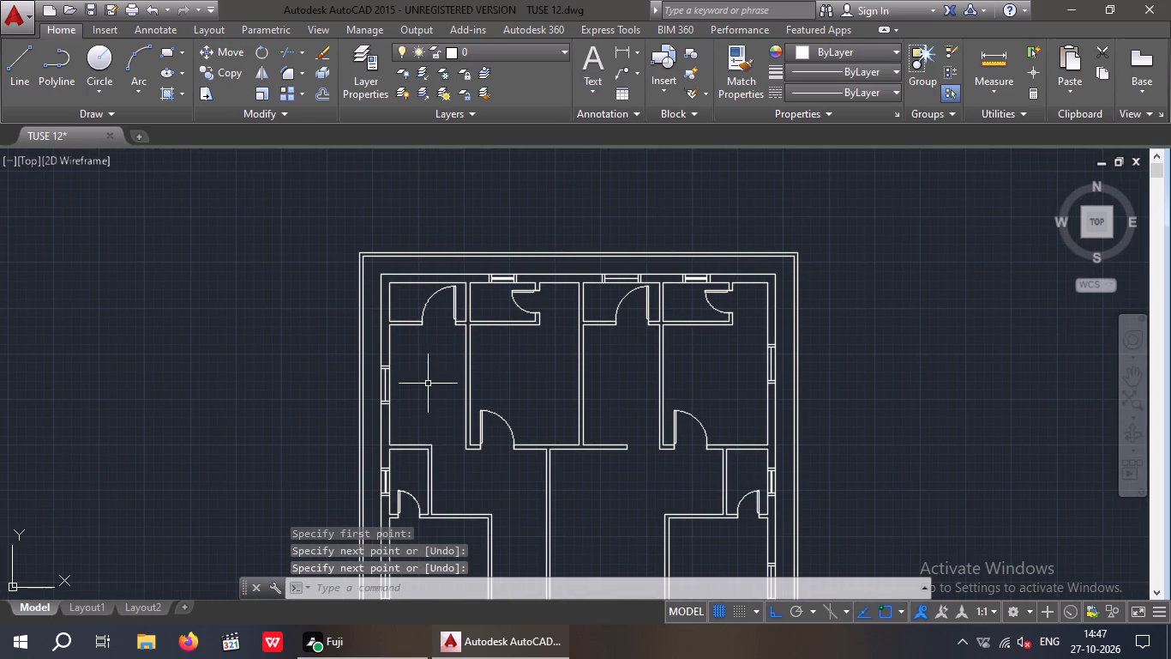
key("Escape")
key("Escape")
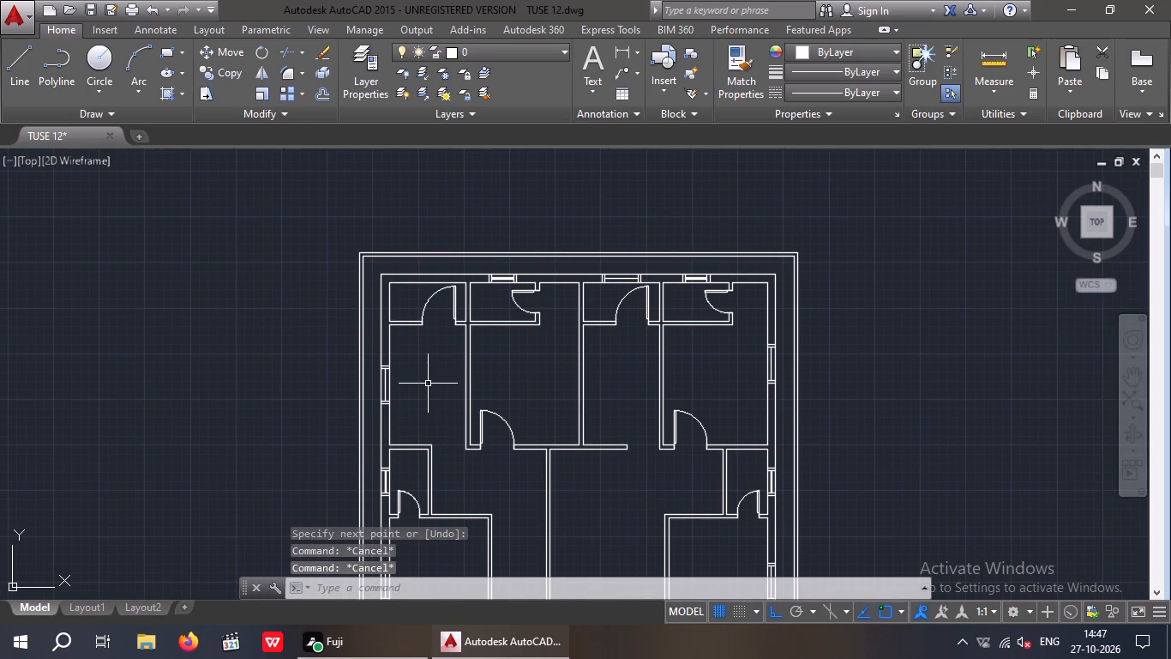
Offset the centre line of the larger window in the top exterior wall by 1/2" to both sides.
key("o")
key("Return")
type("1/2")
key("shift+quotedbl")
key("Return")
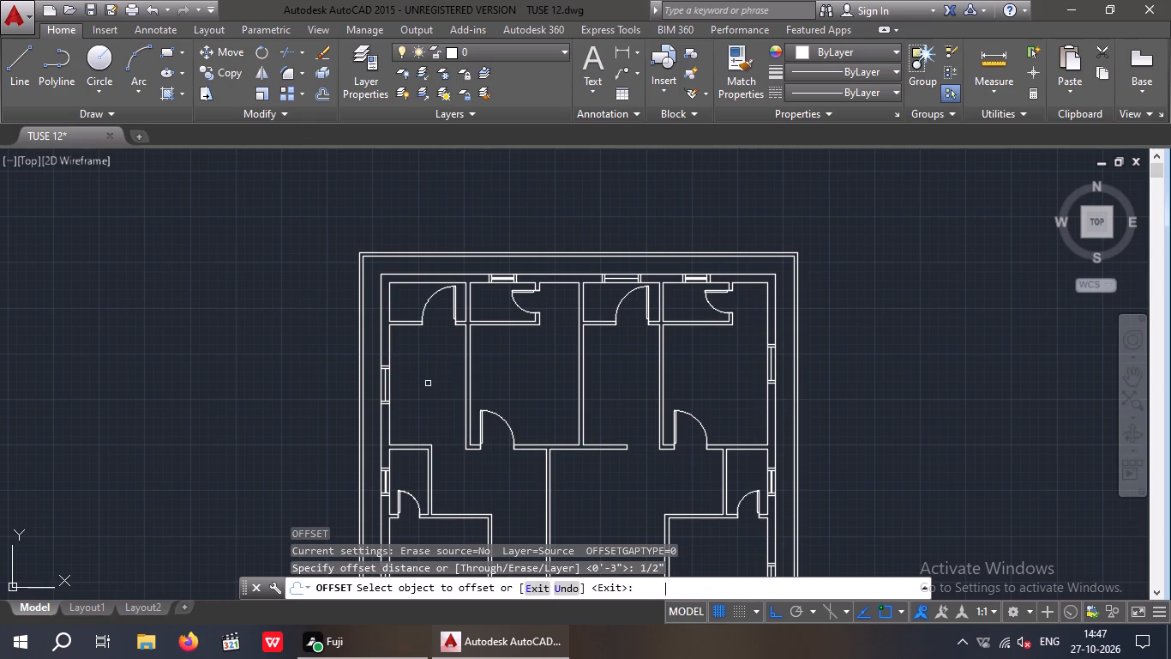
scroll(622, 264, "up", 4)
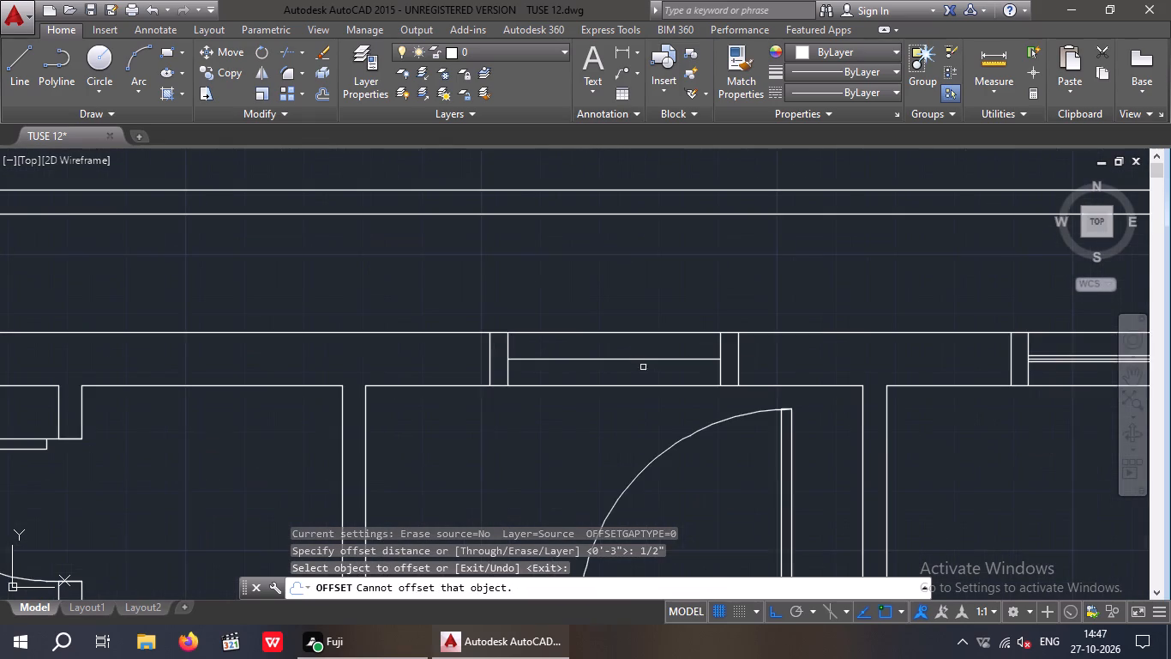
scroll(626, 361, "up", 2)
left_click(622, 353)
left_click_drag(627, 301, 630, 320)
left_click_drag(622, 354, 622, 371)
left_click_drag(625, 395, 623, 382)
Offset the centre line of the top-right room's window in the right exterior wall by 1/2" to both sides.
scroll(603, 294, "down", 4)
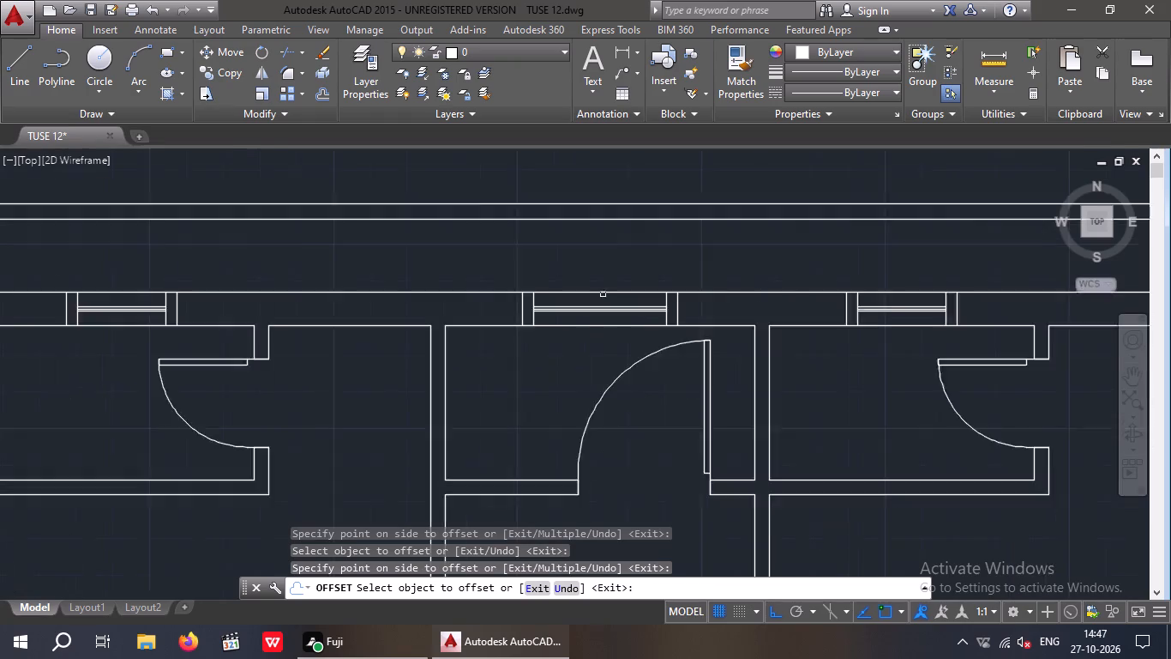
middle_click_drag(652, 369, 558, 301)
scroll(556, 265, "down", 2)
scroll(682, 350, "up", 4)
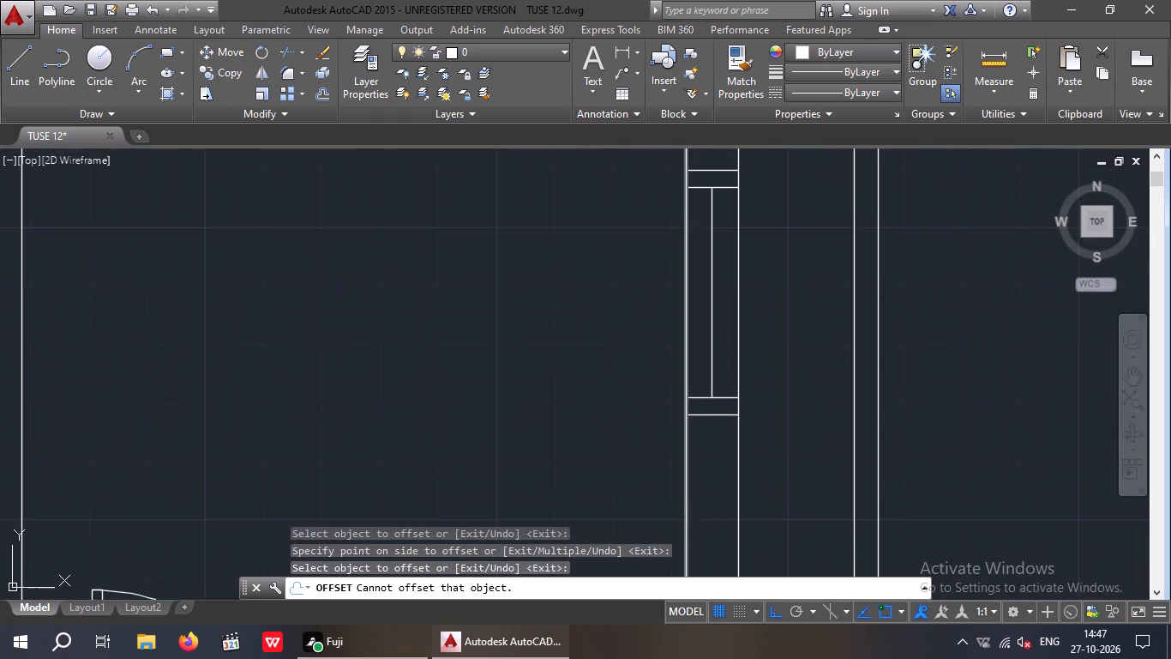
left_click(710, 331)
left_click(739, 335)
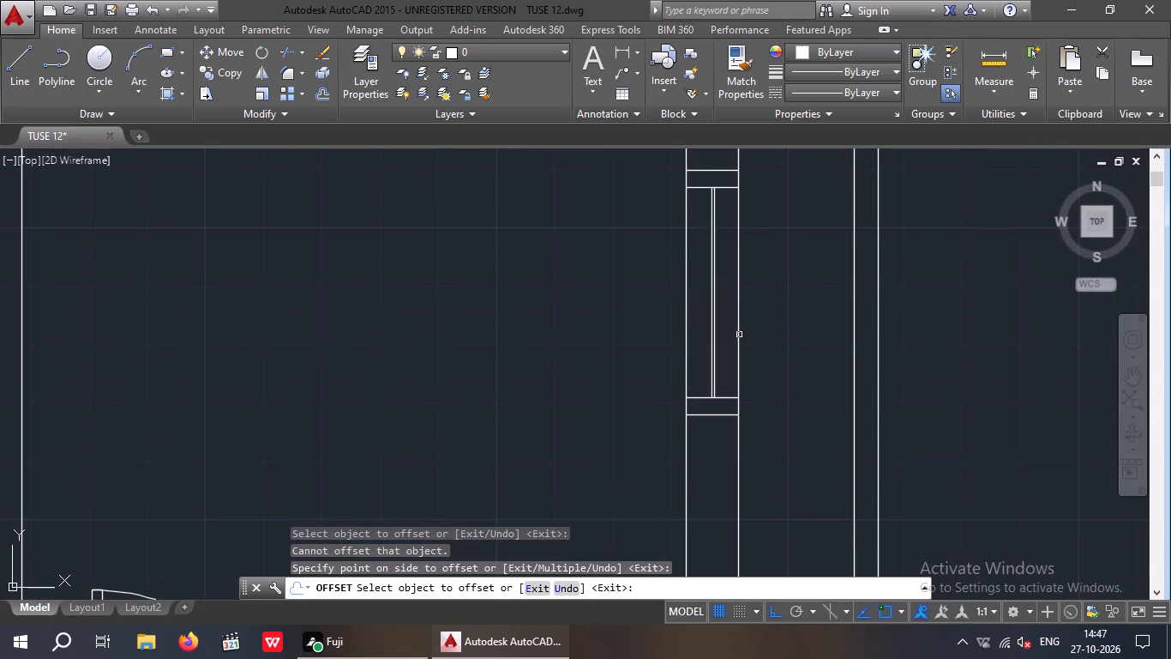
scroll(705, 344, "up", 3)
left_click_drag(733, 345, 697, 358)
left_click(688, 360)
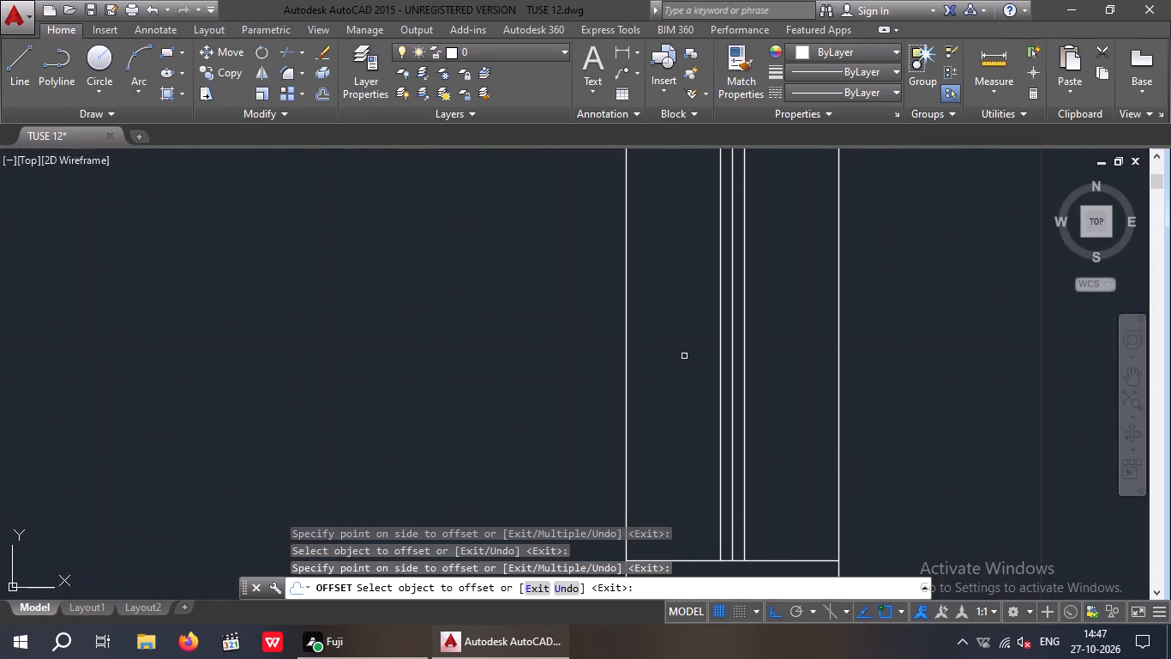
Offset the centre line of the top-left room's window in the left exterior wall by 1/2" to both sides.
scroll(682, 311, "down", 6)
middle_click_drag(704, 411, 709, 396)
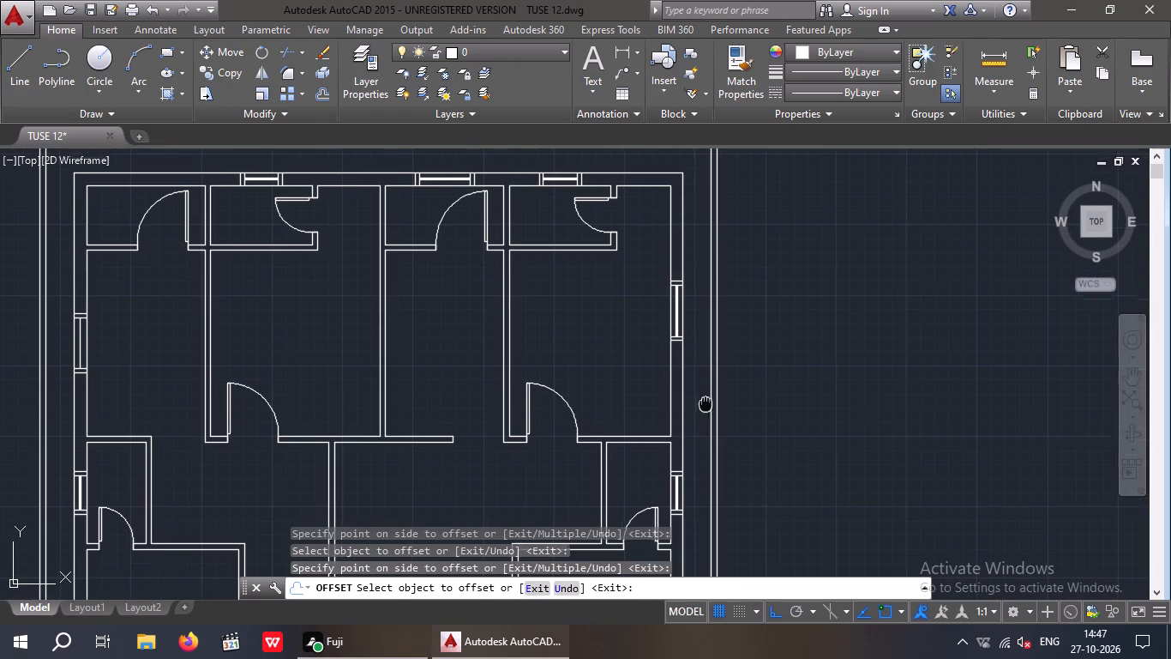
middle_click_drag(709, 396, 730, 317)
scroll(724, 330, "down", 2)
middle_click_drag(732, 386, 738, 416)
scroll(483, 342, "up", 4)
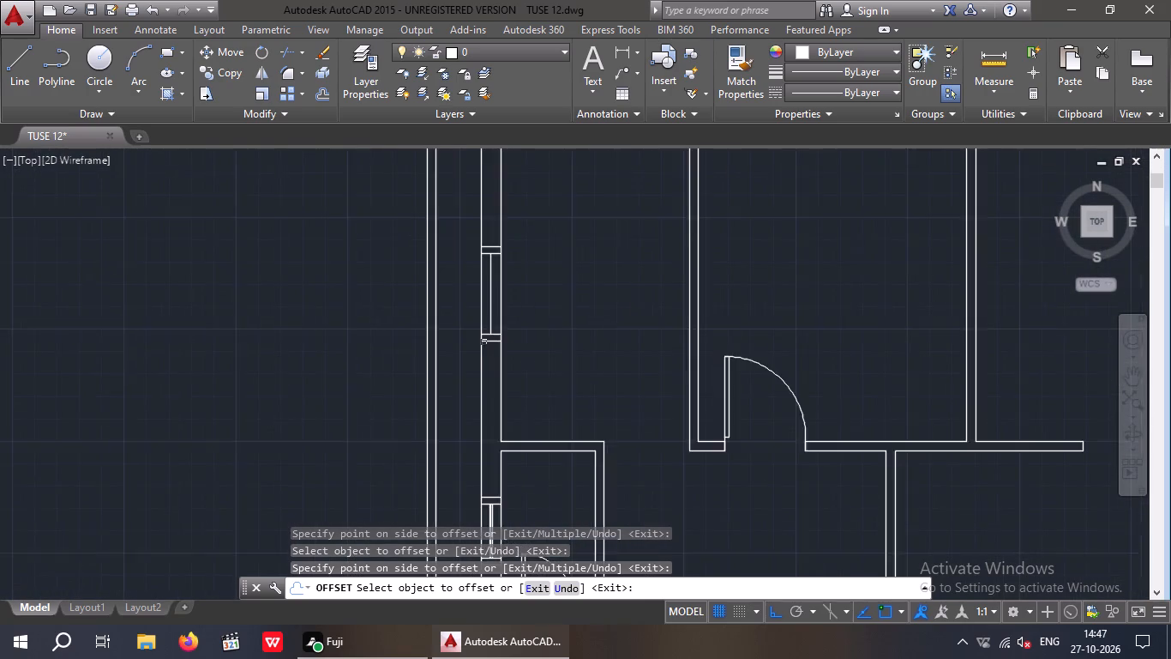
scroll(498, 268, "up", 2)
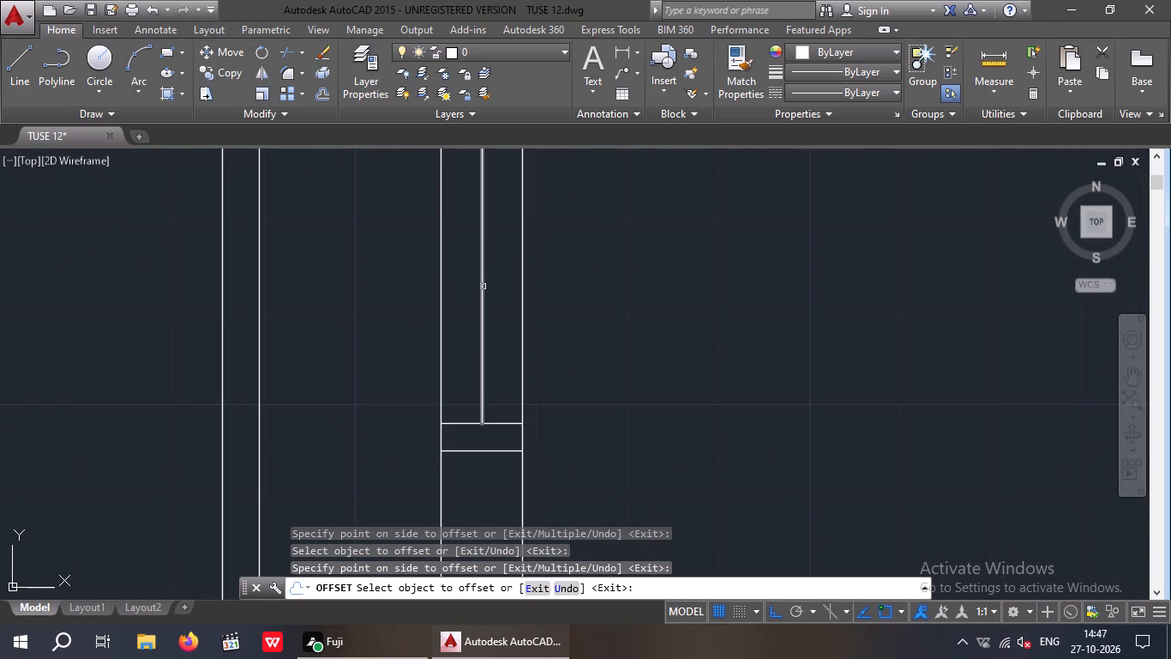
left_click_drag(483, 287, 493, 287)
left_click_drag(533, 281, 525, 284)
scroll(479, 293, "up", 2)
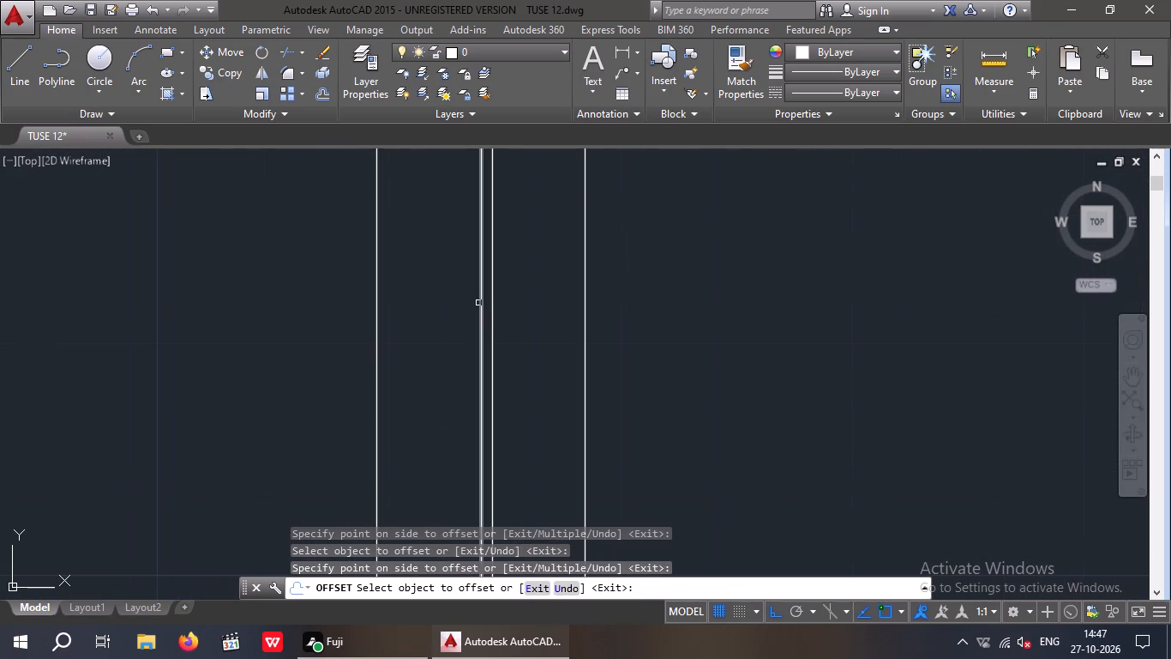
left_click_drag(479, 302, 465, 311)
left_click(409, 340)
Offset the window centre line by 1/2" to both sides in the left exterior wall of the room above the bottom-left room.
scroll(429, 332, "down", 5)
middle_click_drag(531, 357, 483, 446)
scroll(499, 390, "down", 2)
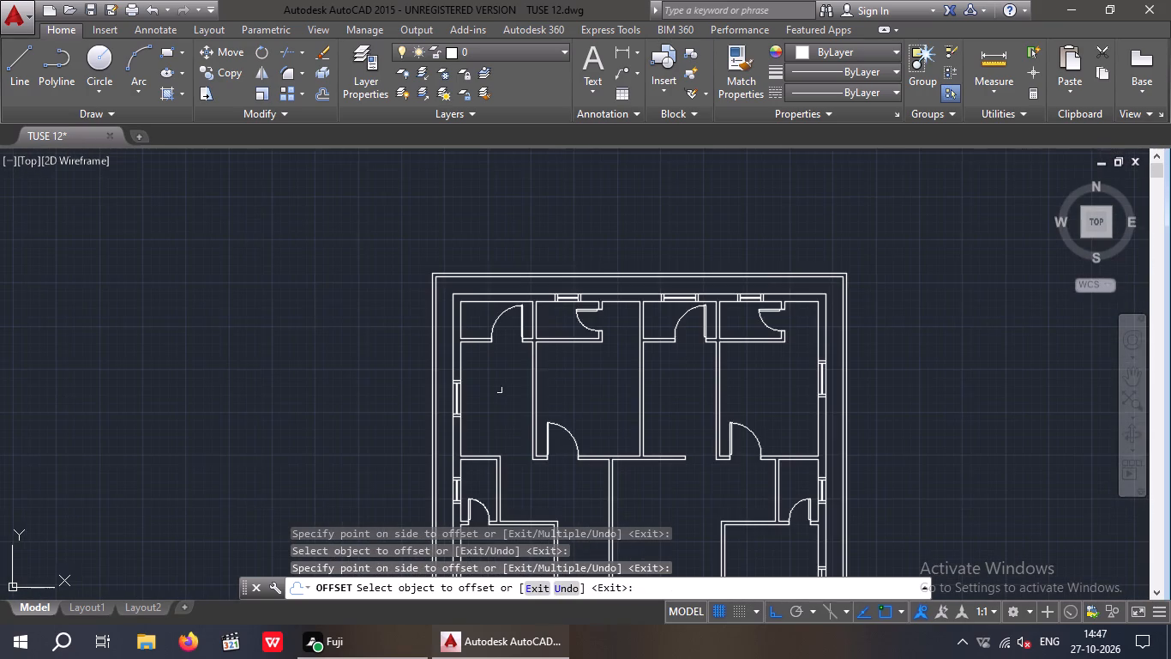
middle_click_drag(505, 430, 492, 302)
middle_click_drag(471, 436, 477, 362)
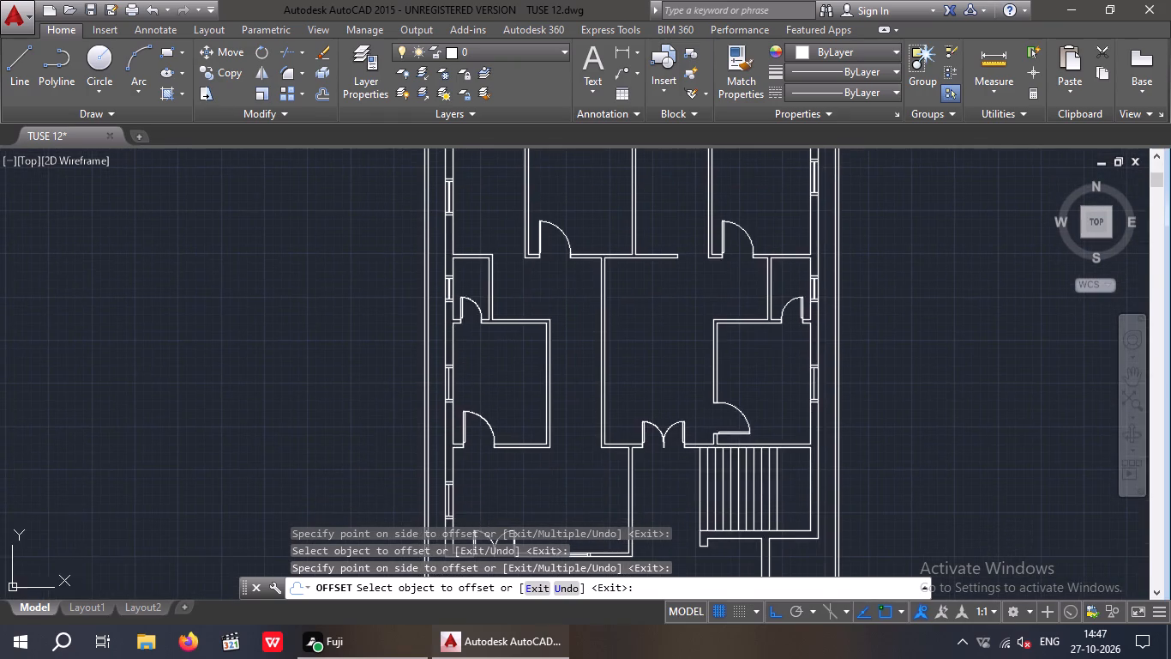
scroll(451, 406, "up", 4)
left_click_drag(415, 309, 423, 311)
left_click(426, 311)
scroll(415, 318, "up", 2)
left_click(412, 319)
left_click(381, 340)
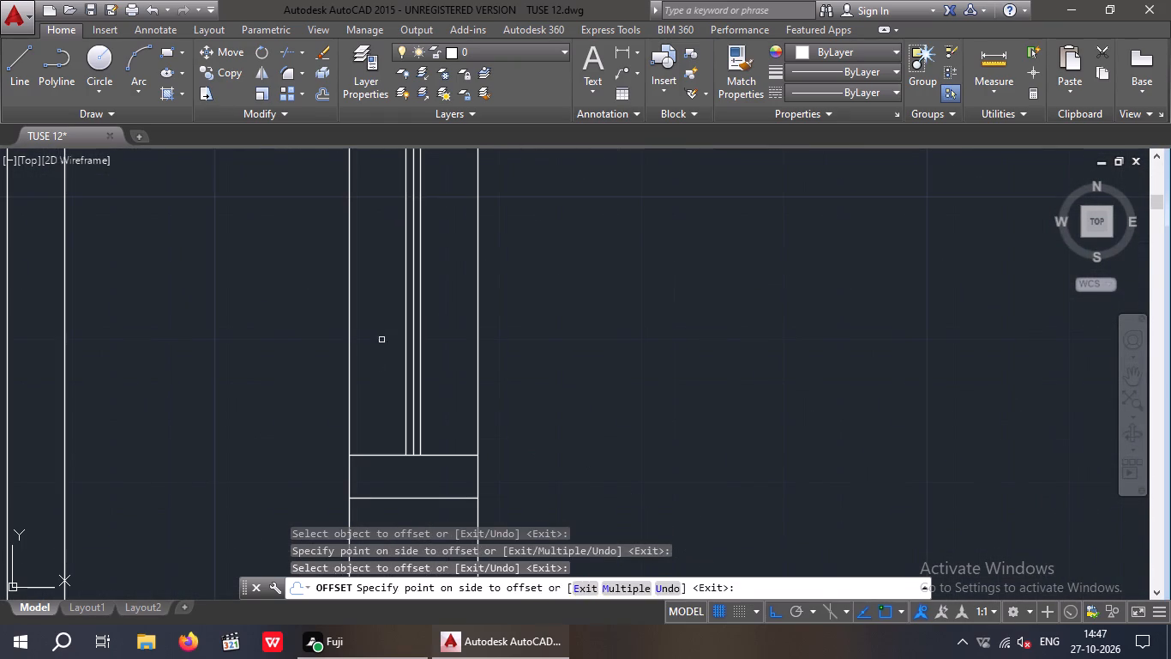
Offset the centre line of the bottom-left room's window in the left exterior wall by 1/2" to both sides.
scroll(391, 336, "down", 4)
middle_click_drag(519, 327, 545, 259)
middle_click_drag(487, 475, 495, 436)
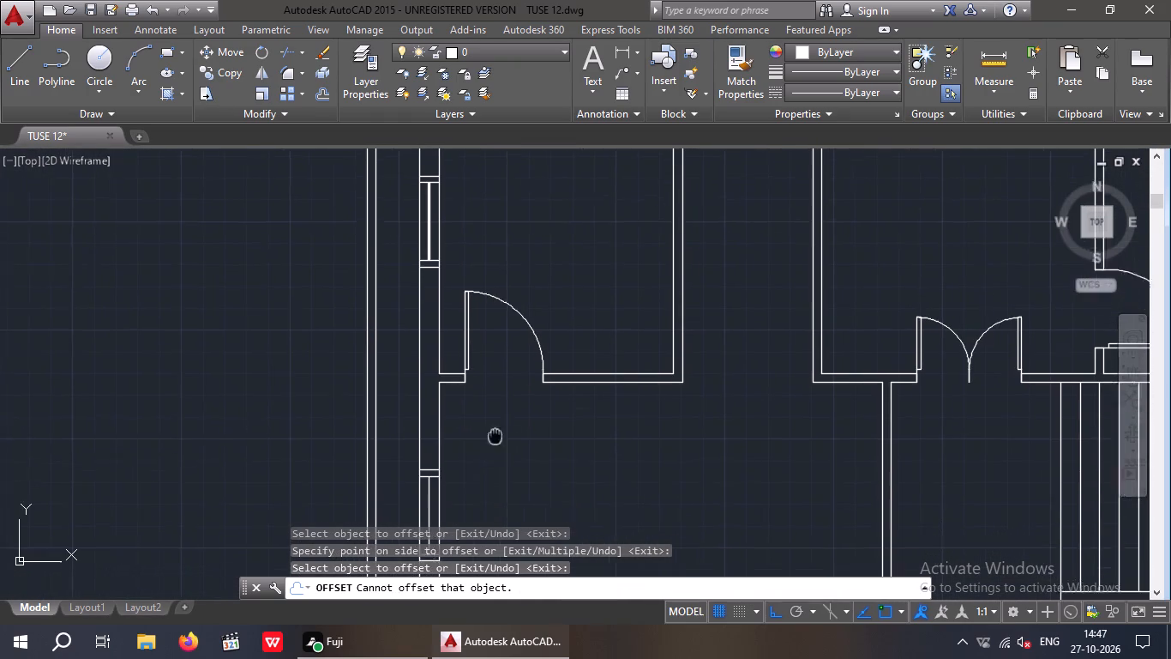
middle_click_drag(495, 436, 496, 335)
scroll(434, 419, "up", 3)
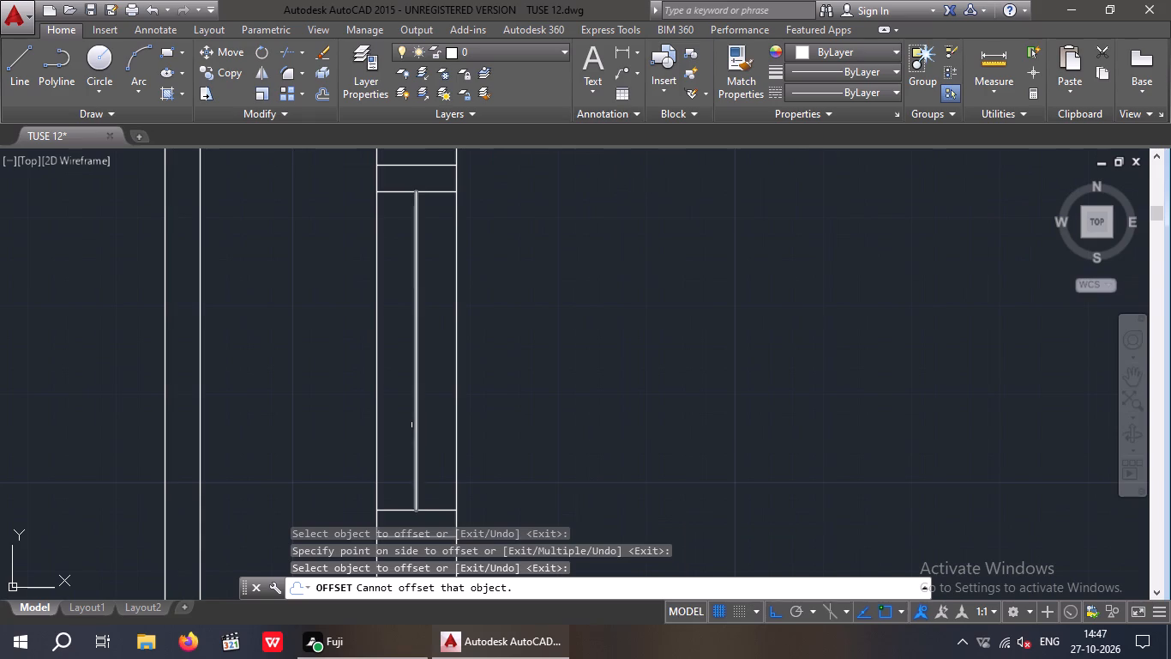
left_click_drag(415, 425, 434, 425)
left_click(460, 418)
scroll(419, 420, "up", 2)
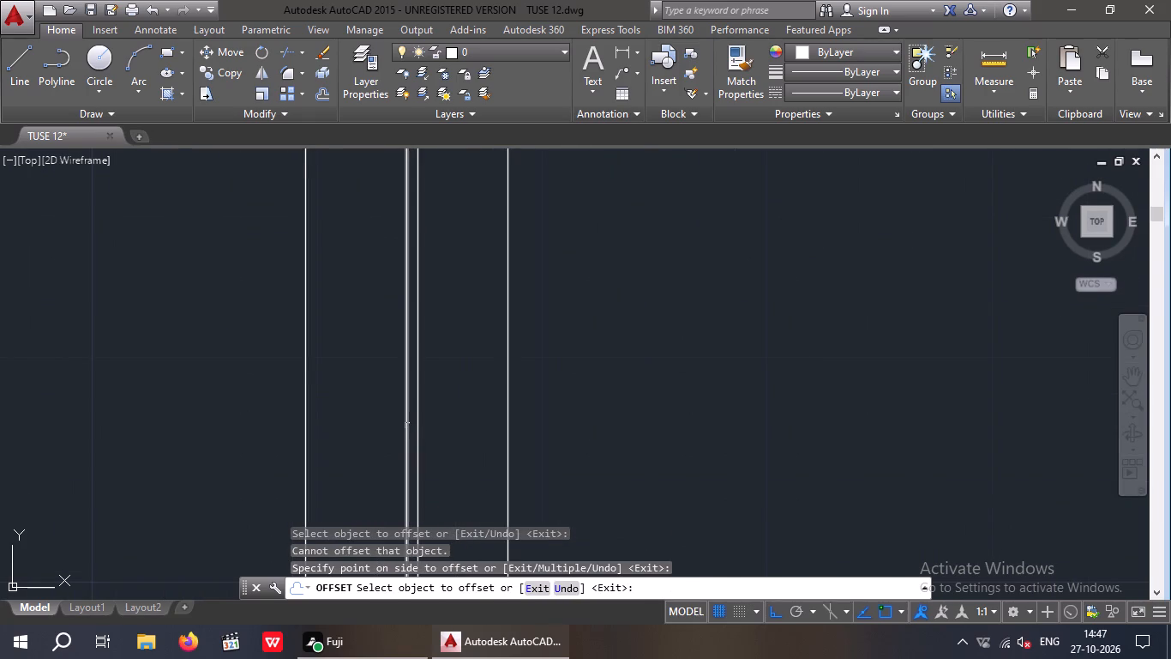
left_click(405, 426)
left_click(375, 435)
Offset the centre line of the window in the bottom-left room's lower wall by 1/2" to both sides.
scroll(386, 411, "down", 4)
middle_click_drag(547, 411, 467, 318)
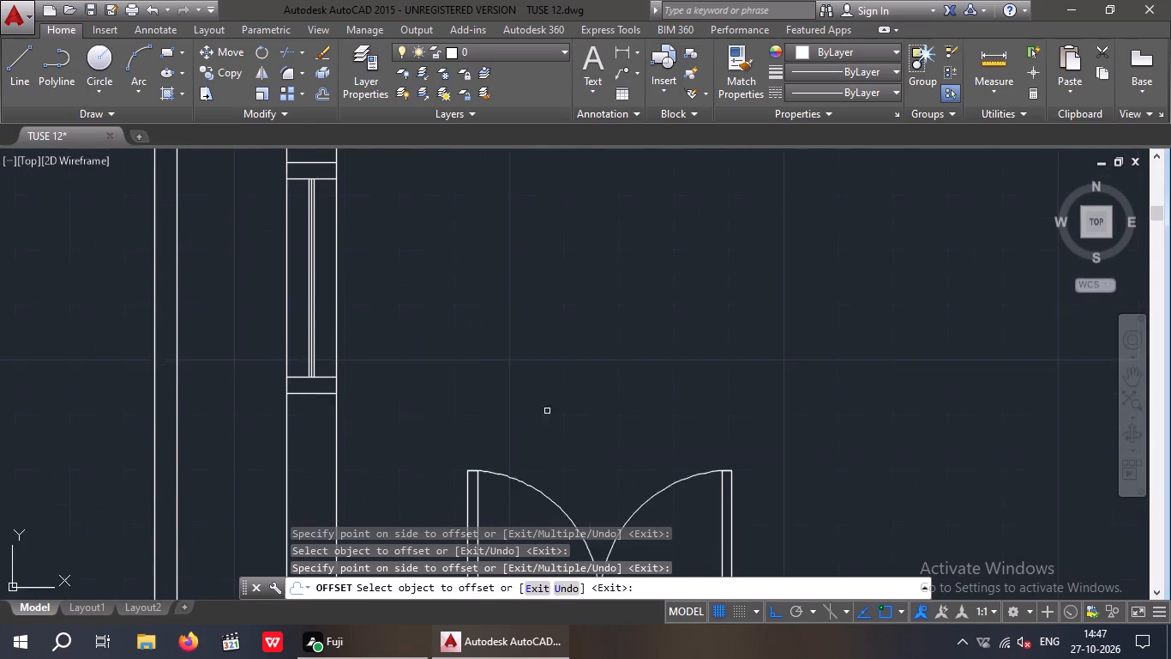
scroll(490, 291, "down", 3)
scroll(650, 383, "up", 7)
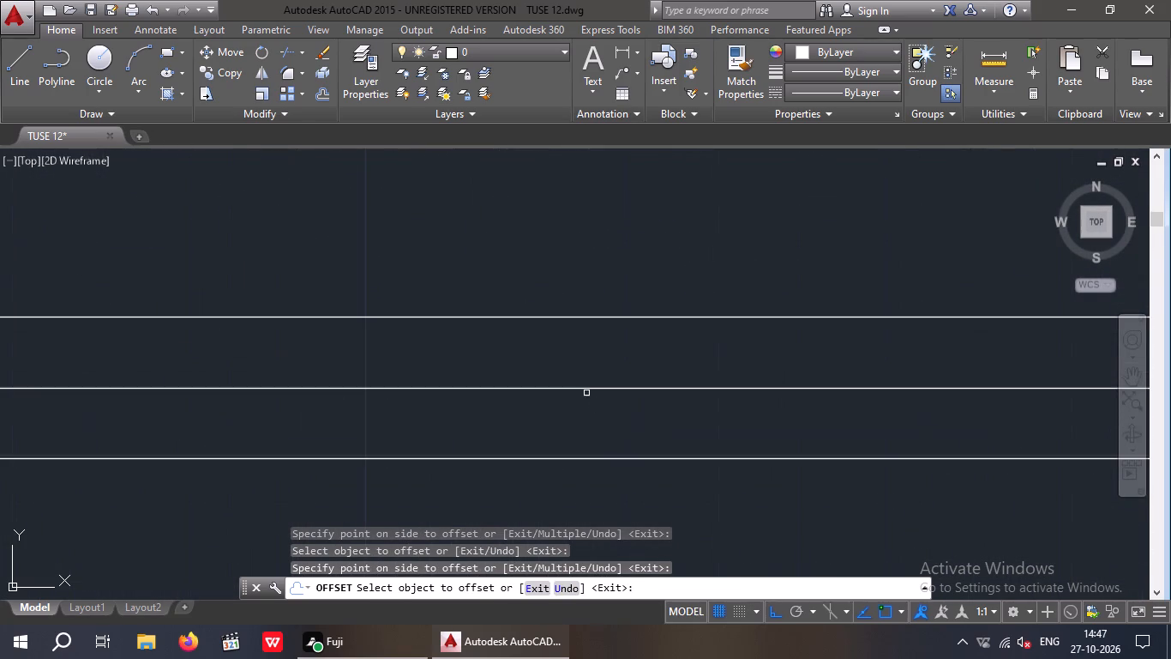
left_click(586, 389)
left_click_drag(586, 372, 587, 379)
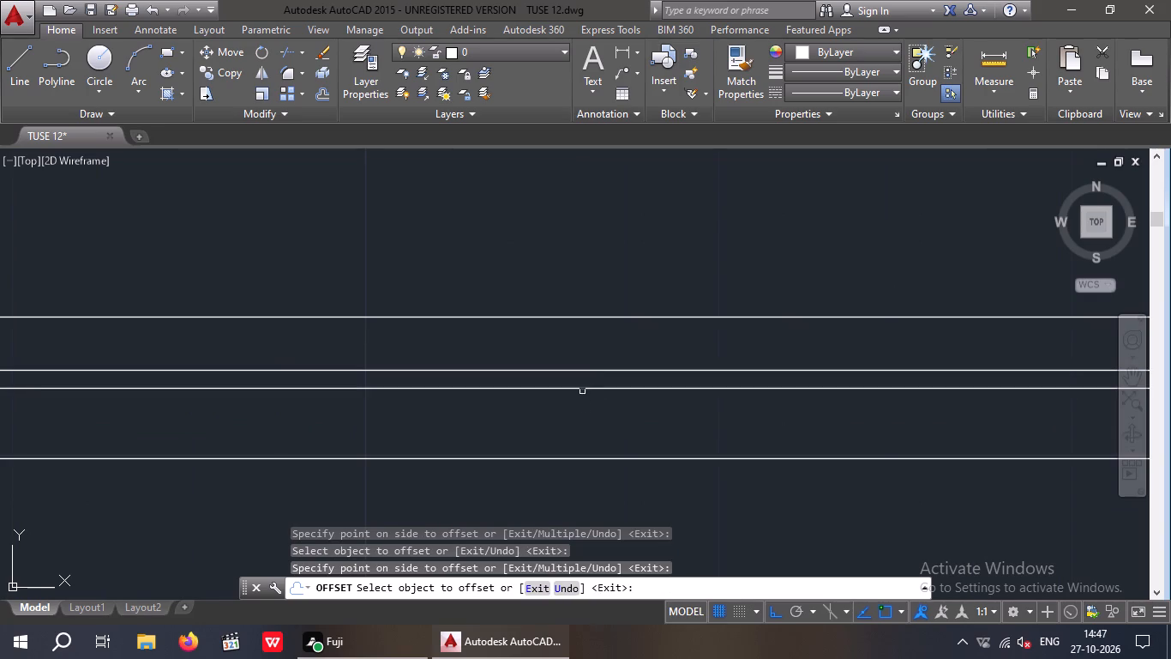
left_click_drag(584, 389, 584, 402)
left_click(578, 434)
Offset the window centre line by 1/2" to both sides in the right exterior wall of the room above the staircase.
scroll(570, 402, "down", 4)
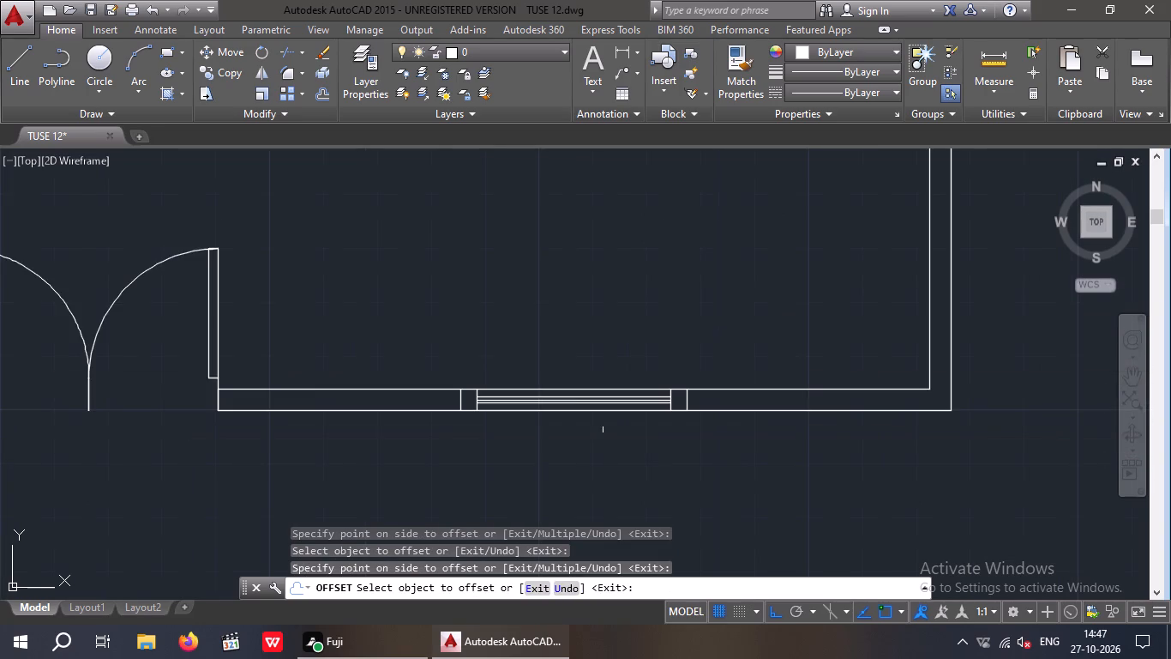
middle_click_drag(657, 463, 487, 490)
scroll(525, 463, "down", 4)
middle_click_drag(619, 467, 468, 549)
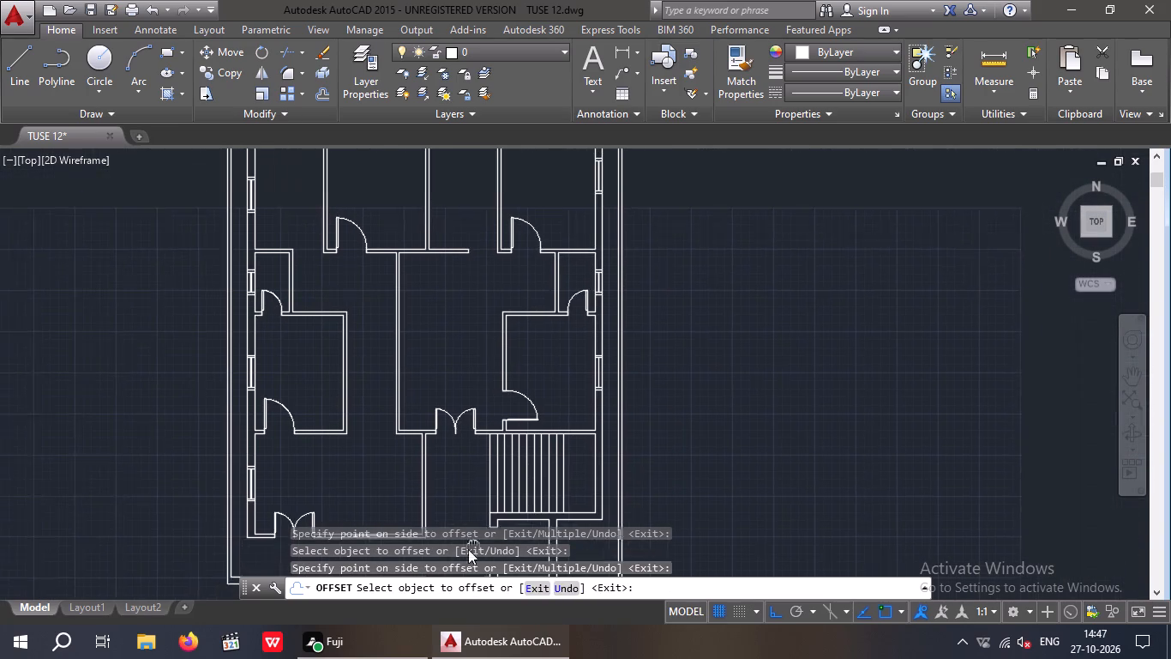
middle_click_drag(468, 549, 459, 553)
scroll(576, 380, "up", 4)
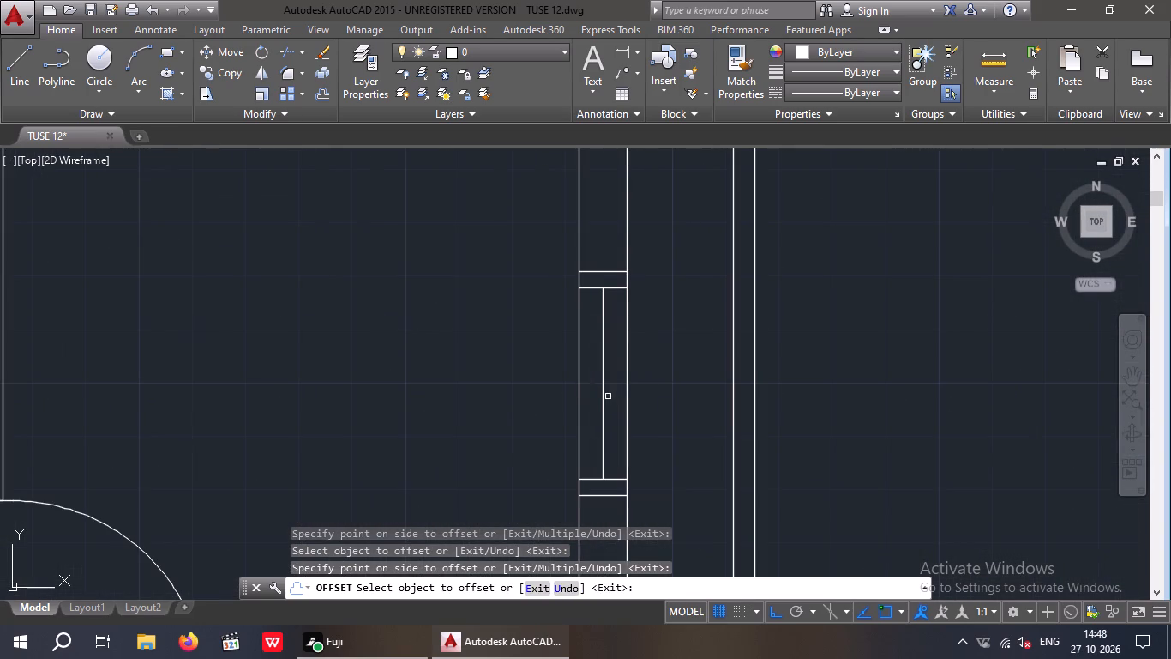
left_click(602, 400)
left_click(655, 399)
scroll(599, 408, "up", 2)
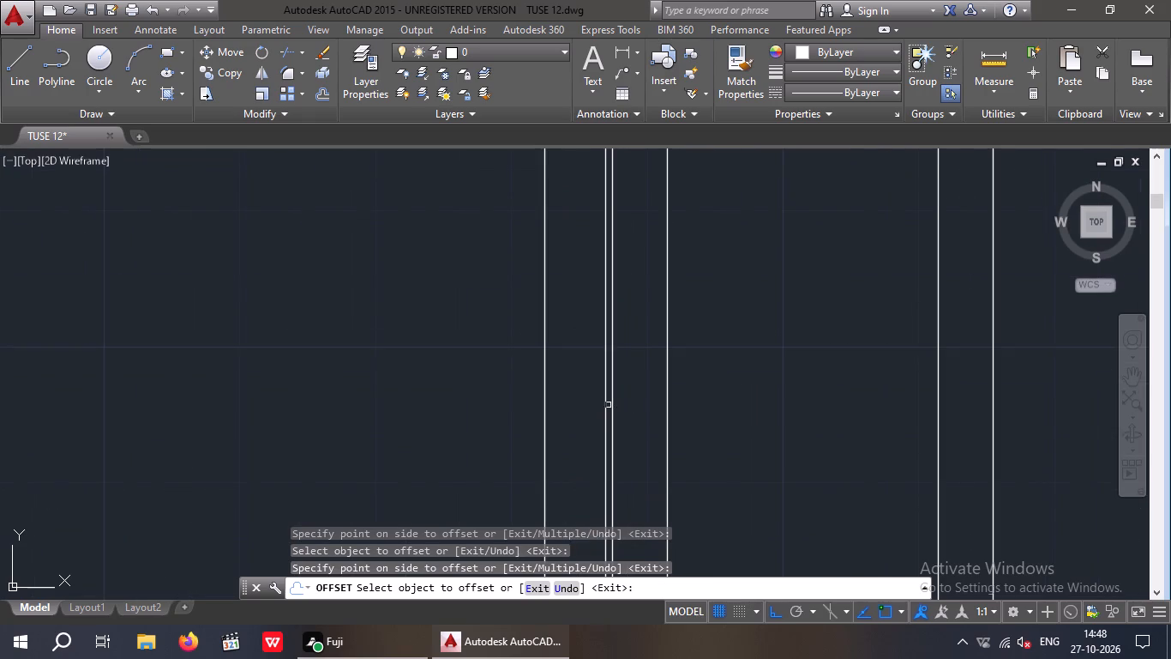
left_click_drag(605, 402, 571, 420)
left_click(567, 420)
scroll(579, 378, "down", 3)
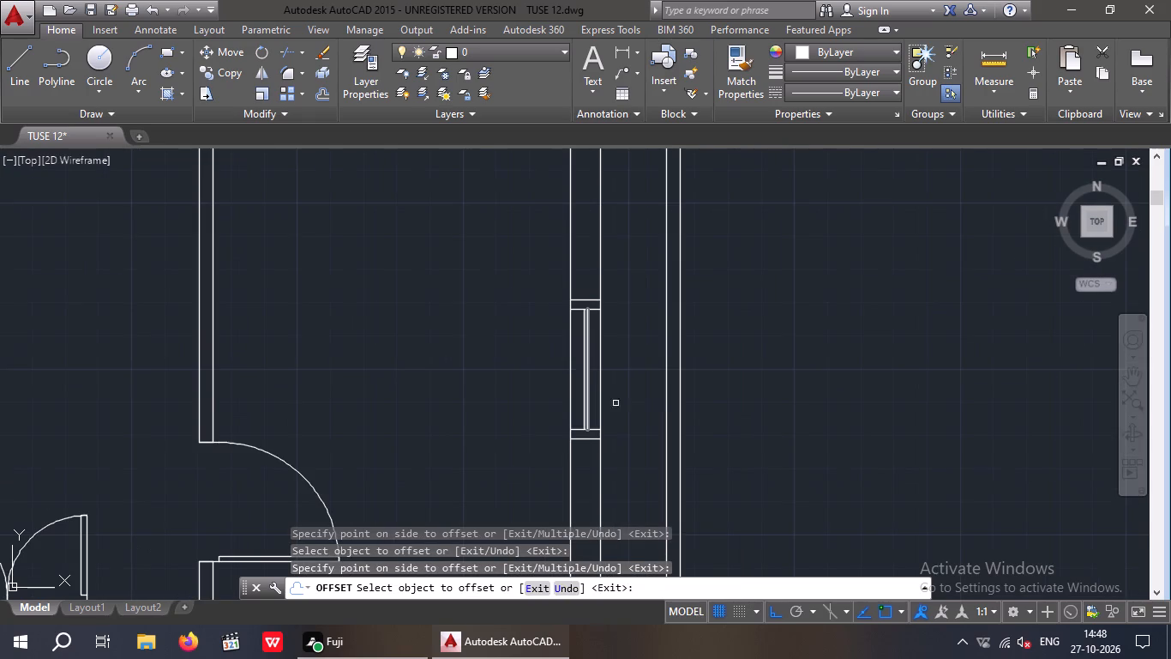
key("Escape")
key("Escape")
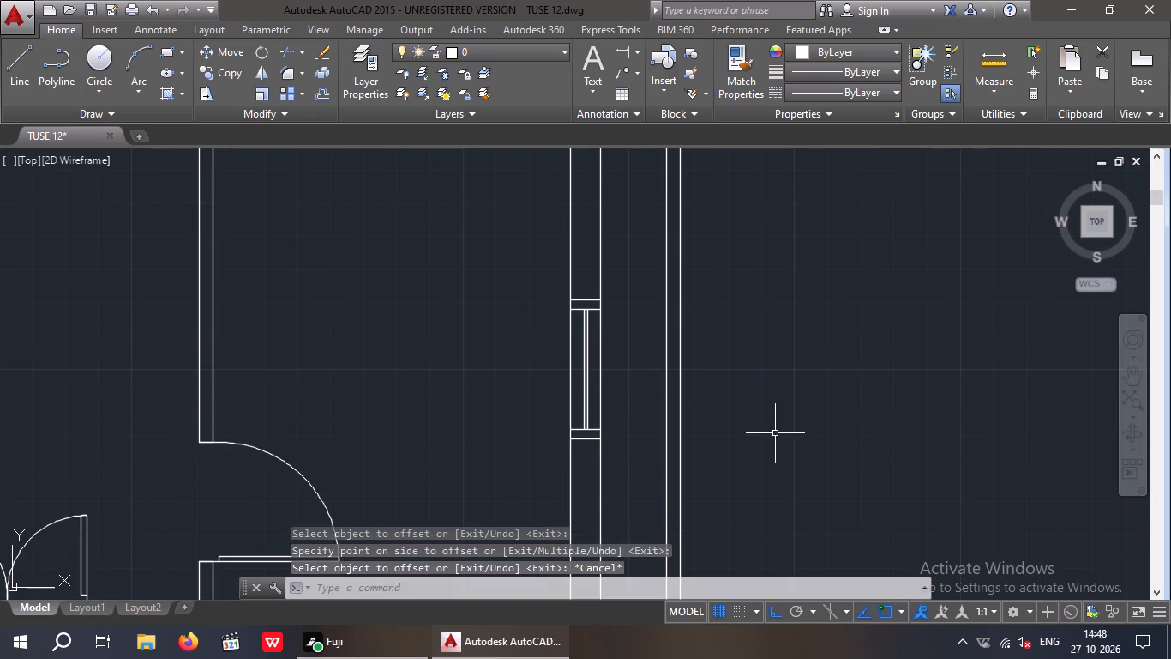
Save the floor plan drawing.
middle_click_drag(779, 435, 769, 369)
scroll(769, 334, "down", 2)
middle_click_drag(790, 384, 723, 321)
scroll(765, 336, "down", 1)
middle_click_drag(765, 336, 743, 273)
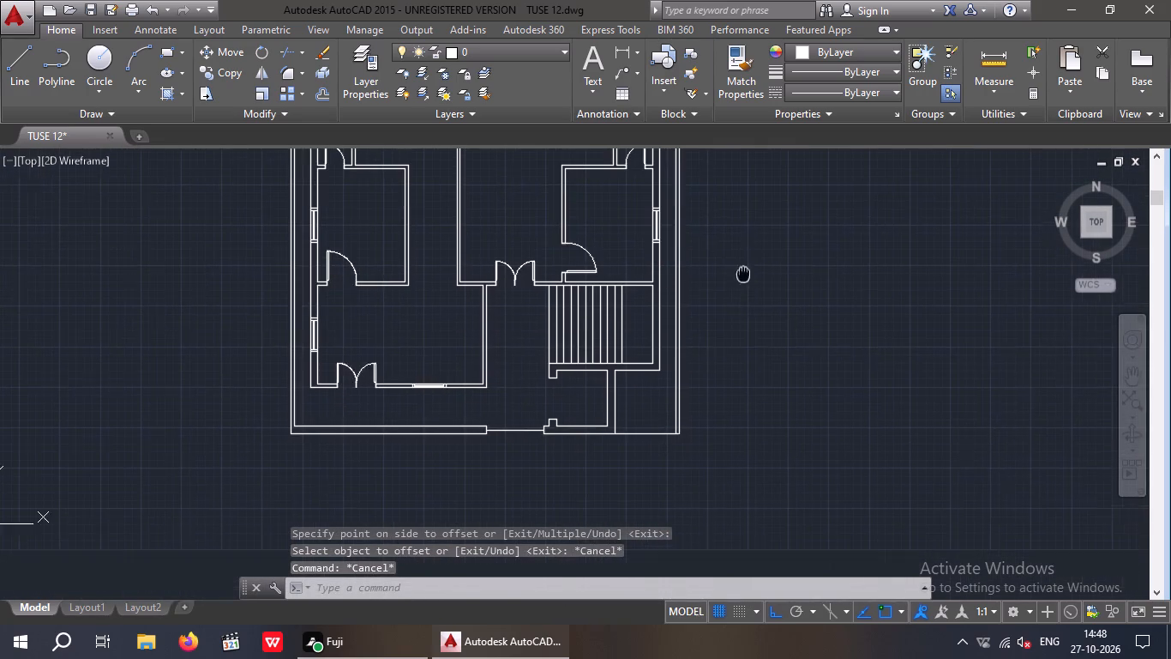
key("Escape")
key("Escape")
key("Escape")
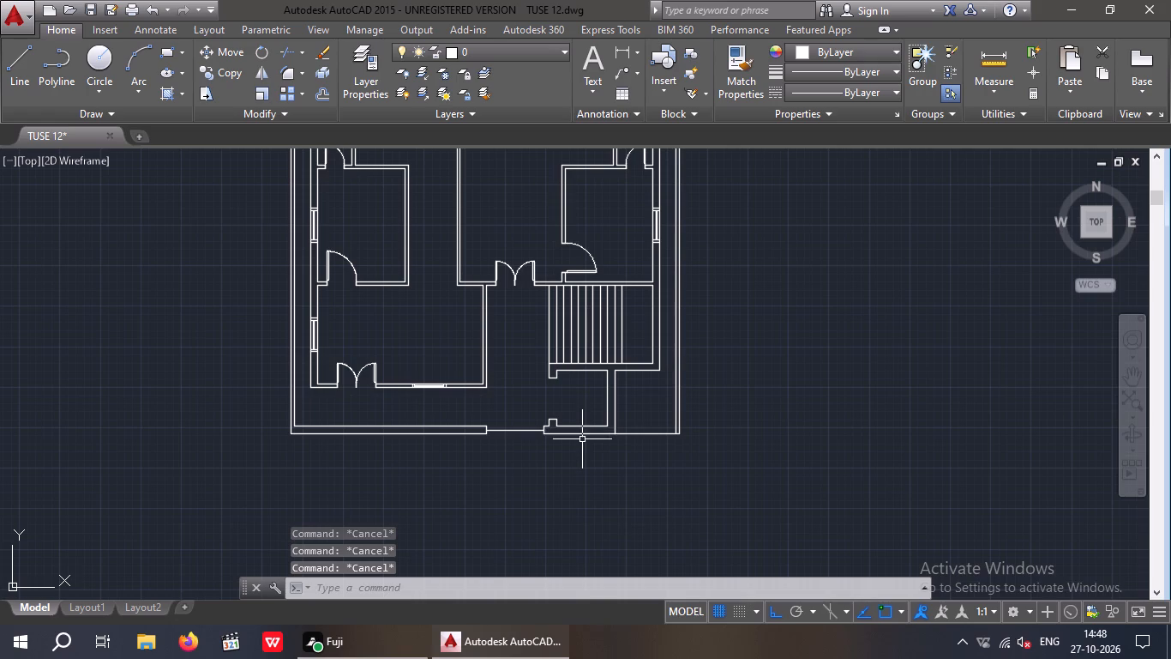
middle_click_drag(584, 452, 552, 547)
scroll(549, 505, "down", 1)
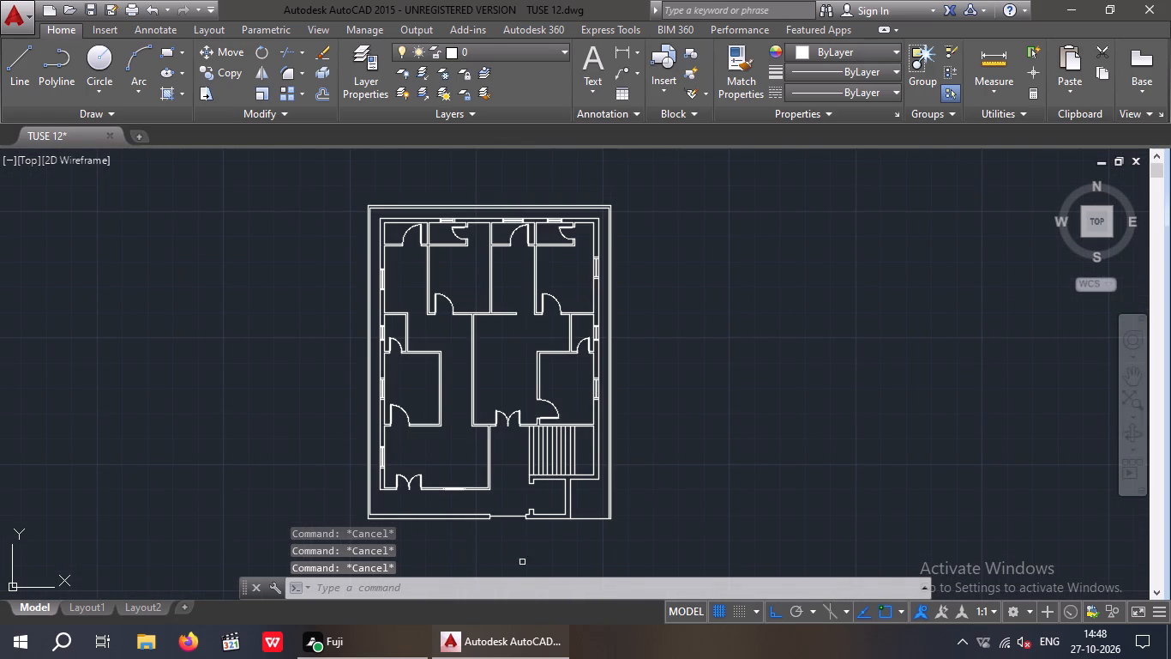
key("ctrl+s")
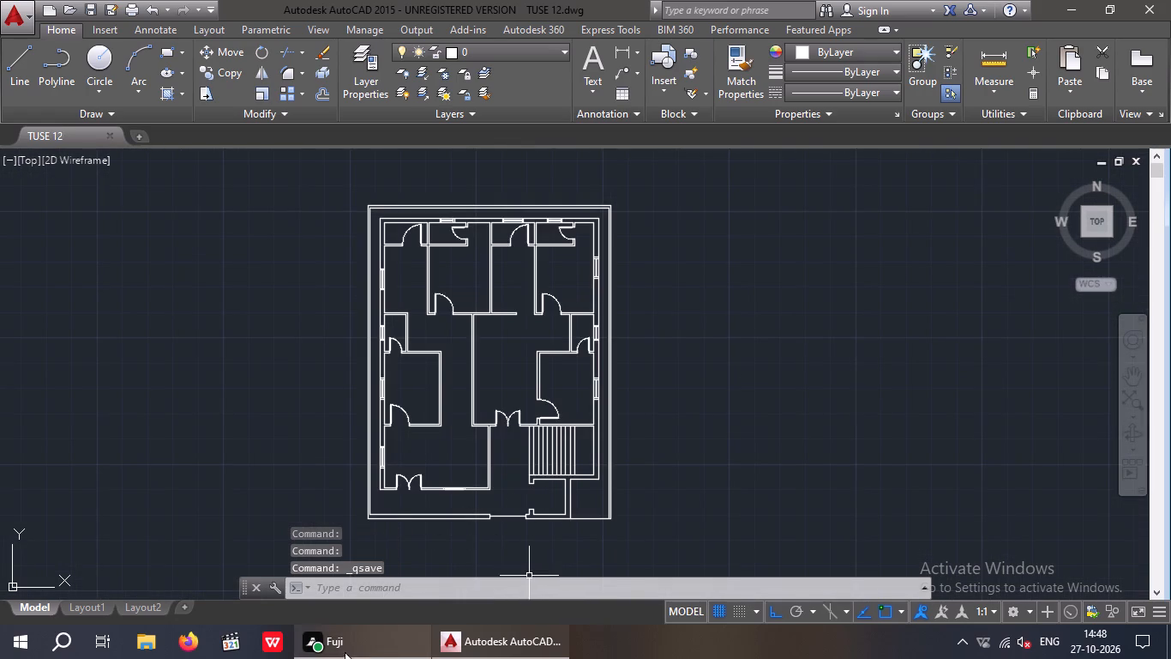
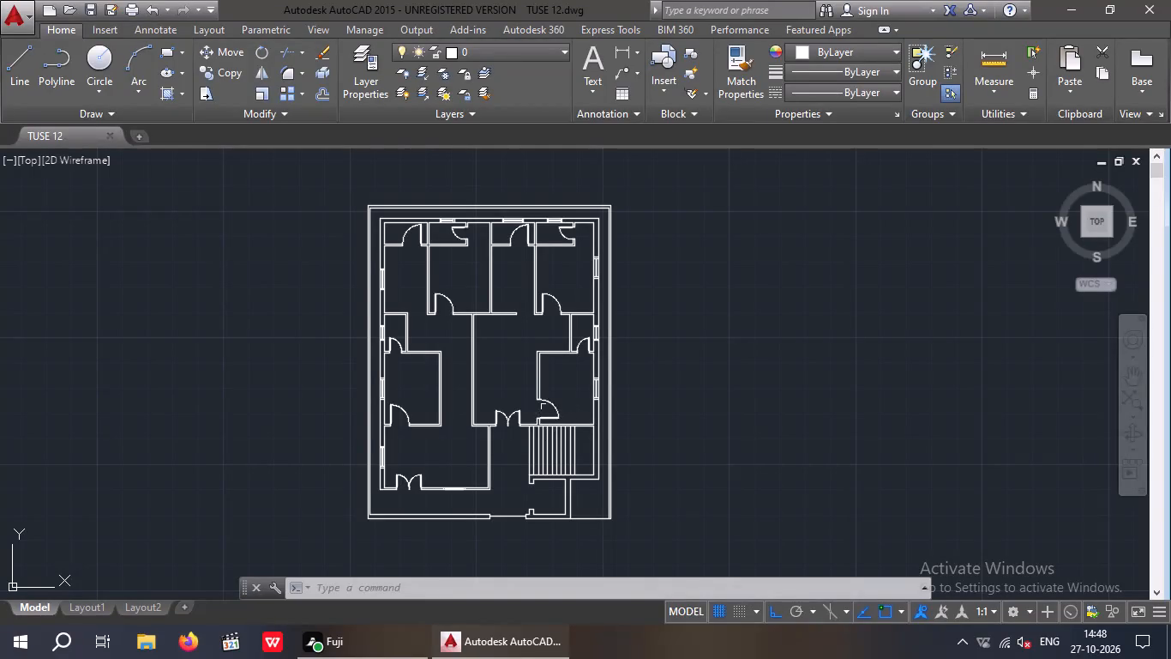
Draw a horizontal line from the wall between the two upper bedrooms through the middle of the upper-right window, past the outer boundary.
key("Escape")
key("Escape")
middle_click_drag(504, 419, 477, 353)
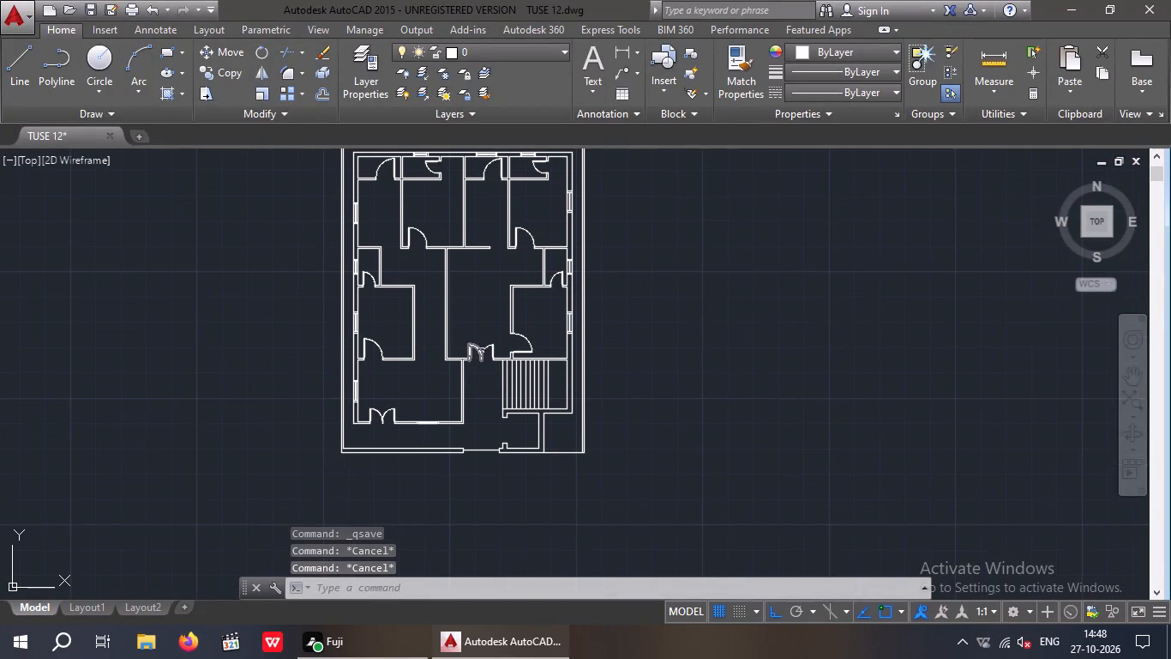
middle_click_drag(449, 333, 449, 399)
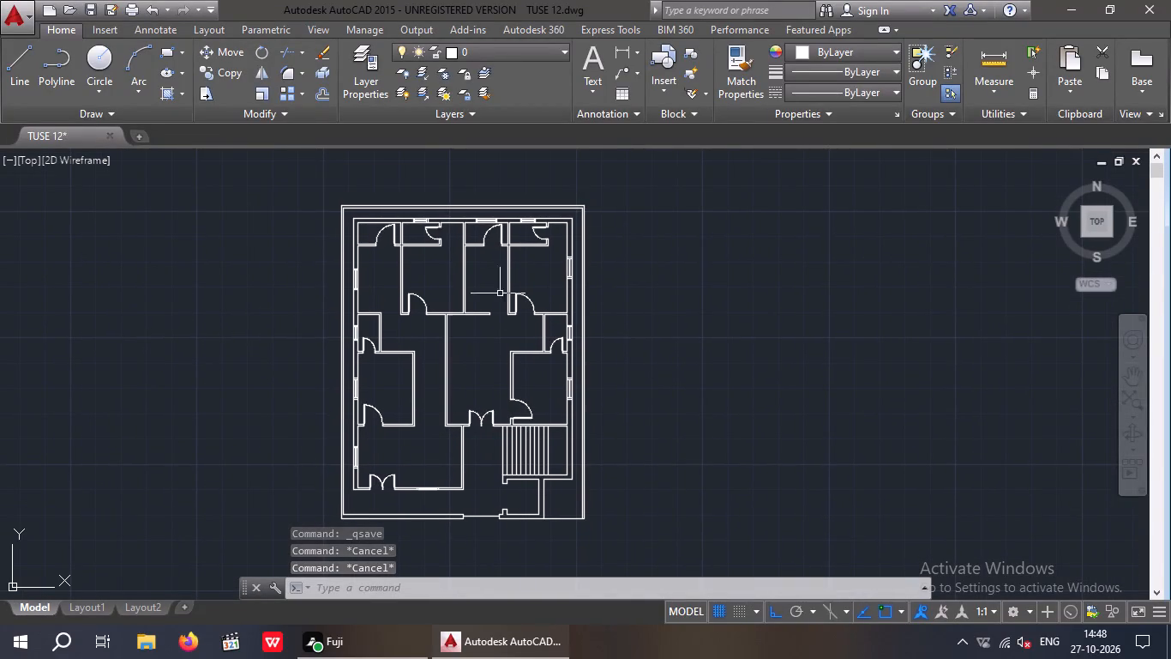
scroll(465, 272, "up", 2)
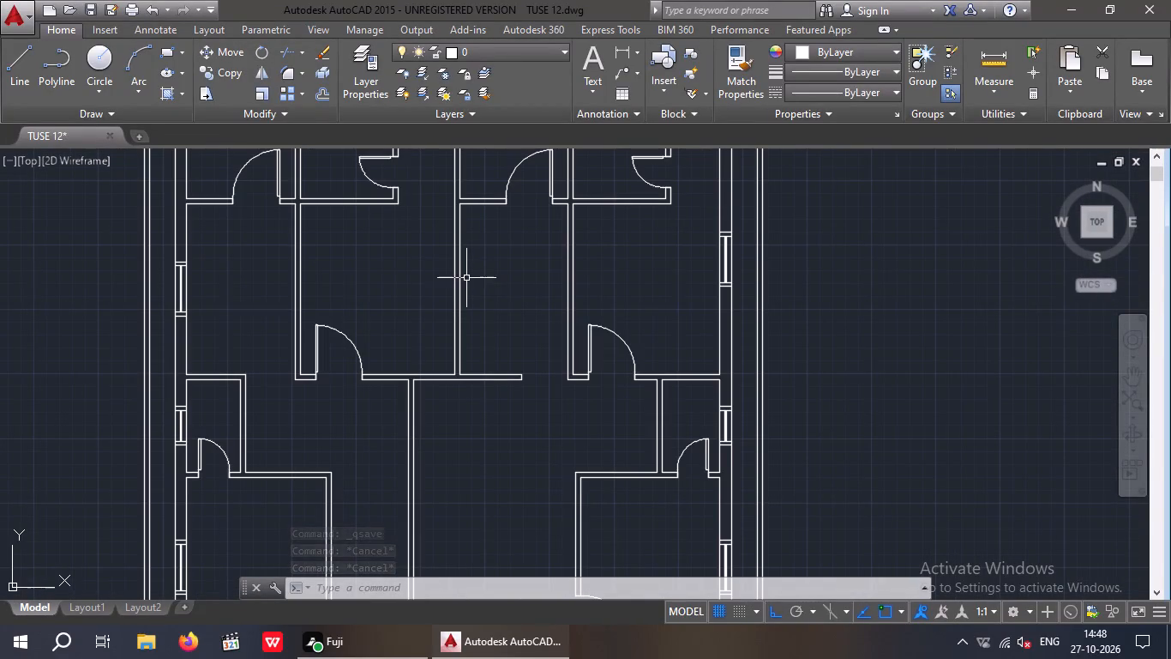
key("l")
key("space")
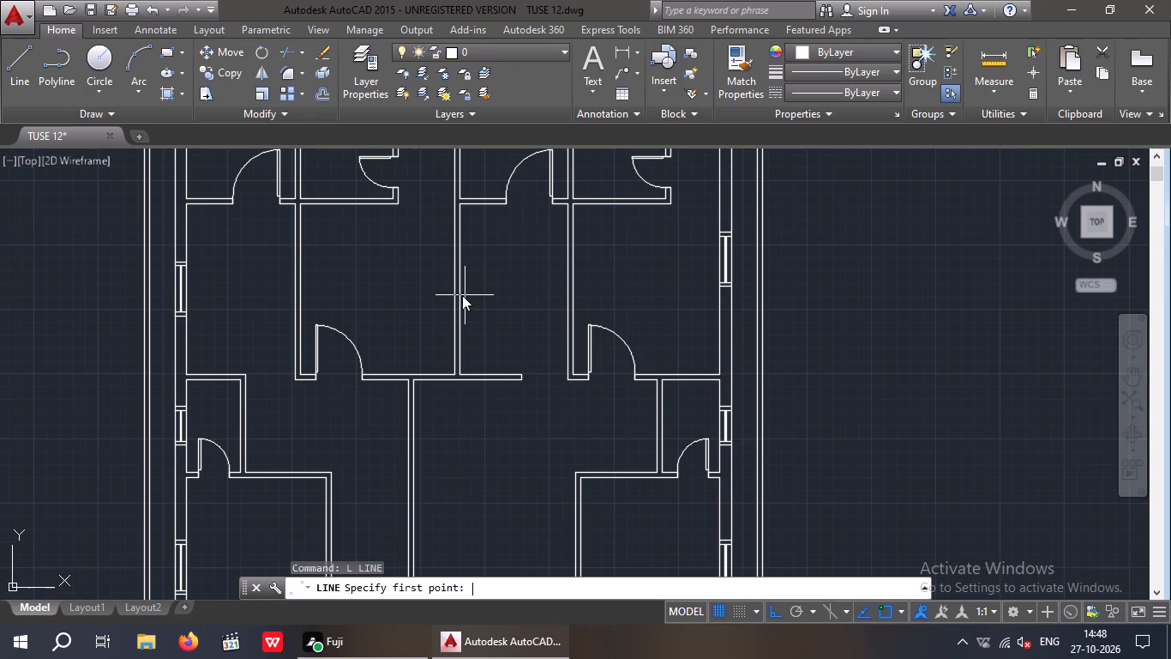
scroll(467, 272, "up", 1)
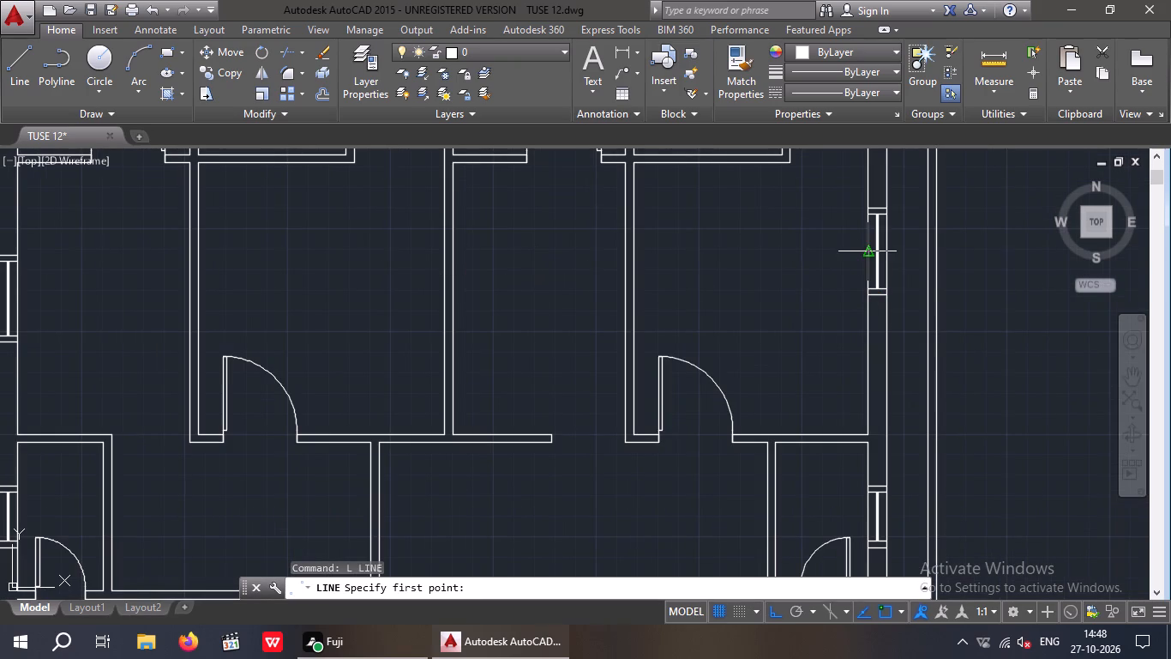
left_click(441, 251)
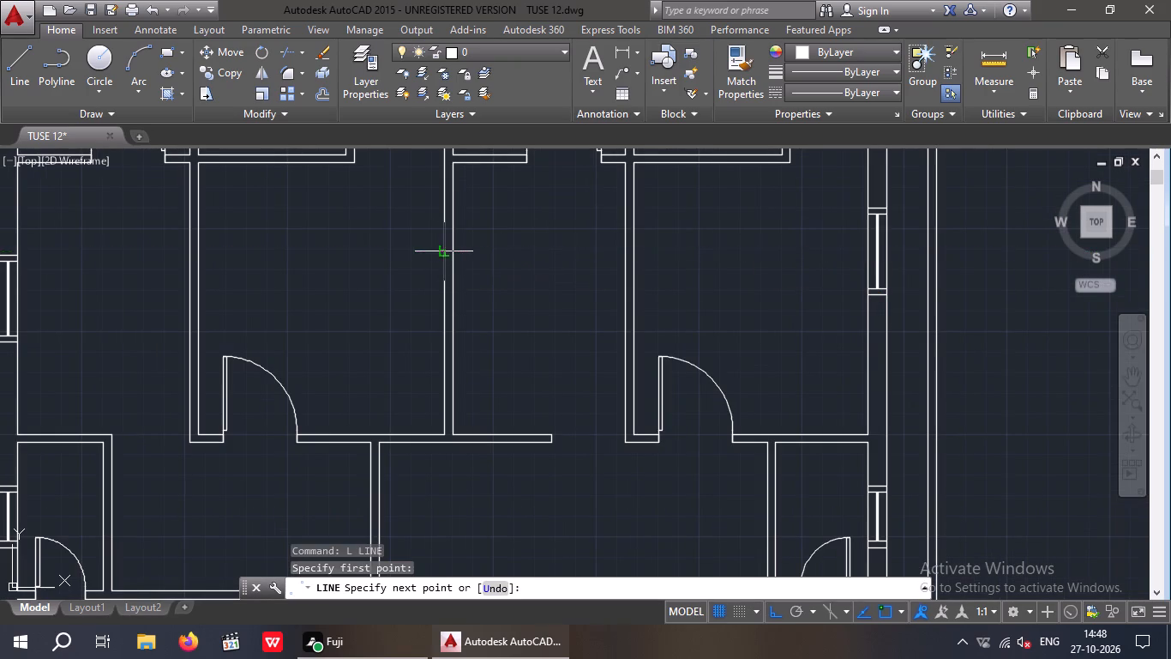
middle_click_drag(868, 302, 596, 354)
left_click(863, 337)
key("space")
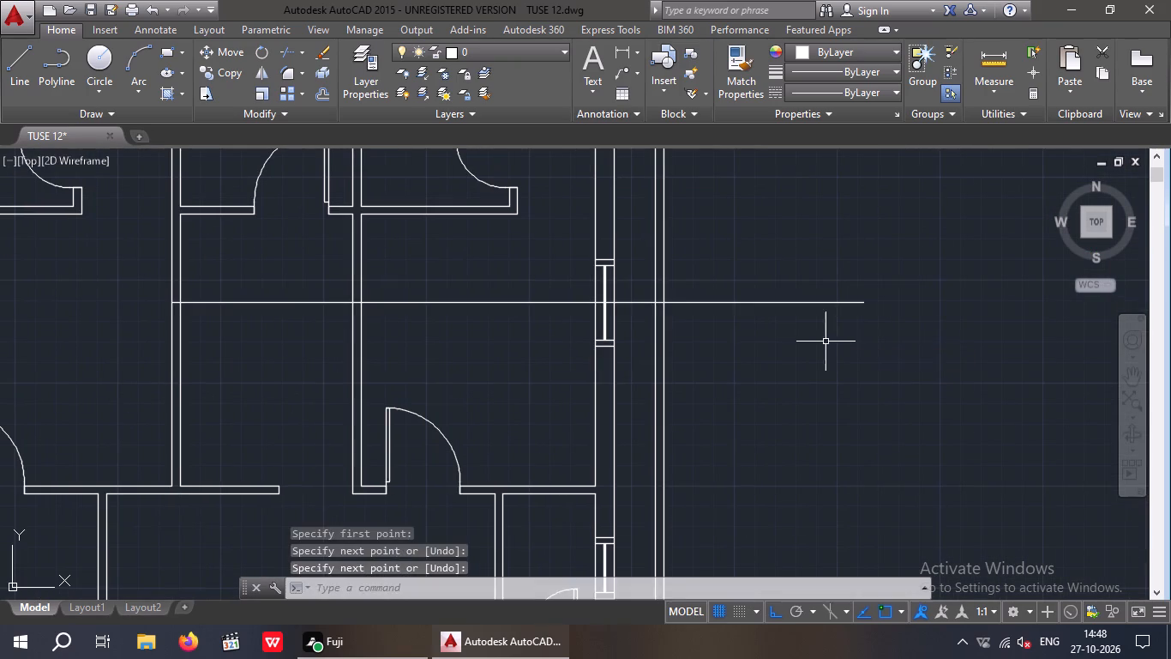
Draw a short horizontal line from the midpoint of the left middle room's right wall, extending outward into the passage.
scroll(812, 323, "down", 2)
middle_click_drag(828, 374, 814, 268)
scroll(819, 293, "up", 1)
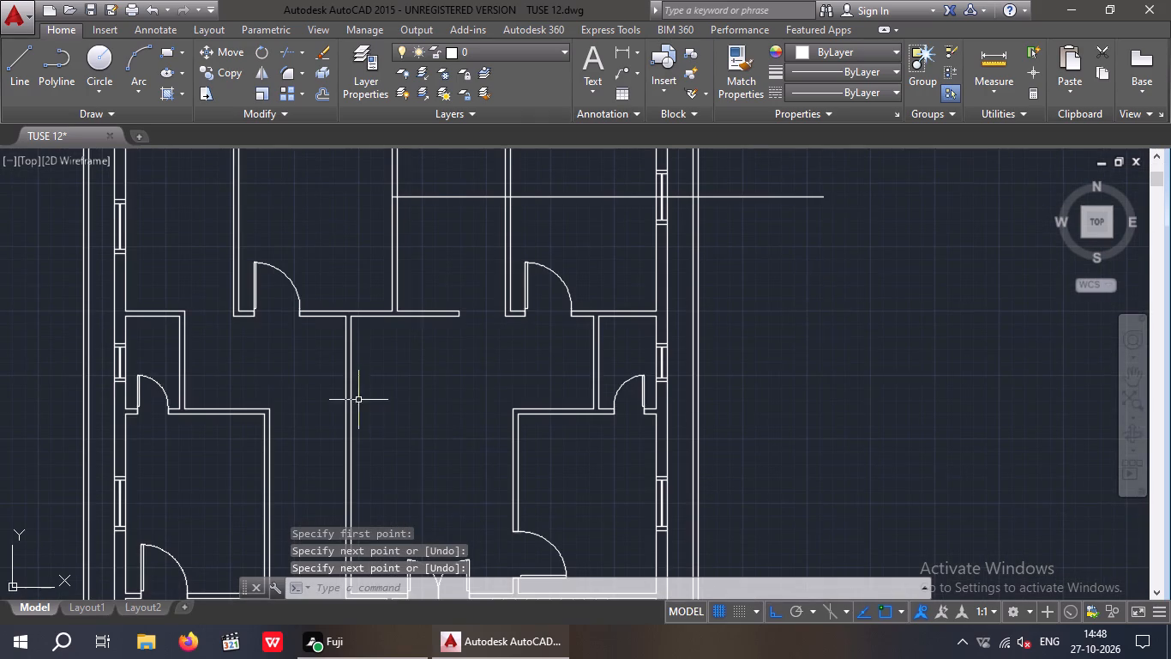
scroll(372, 390, "down", 1)
middle_click_drag(292, 457, 327, 402)
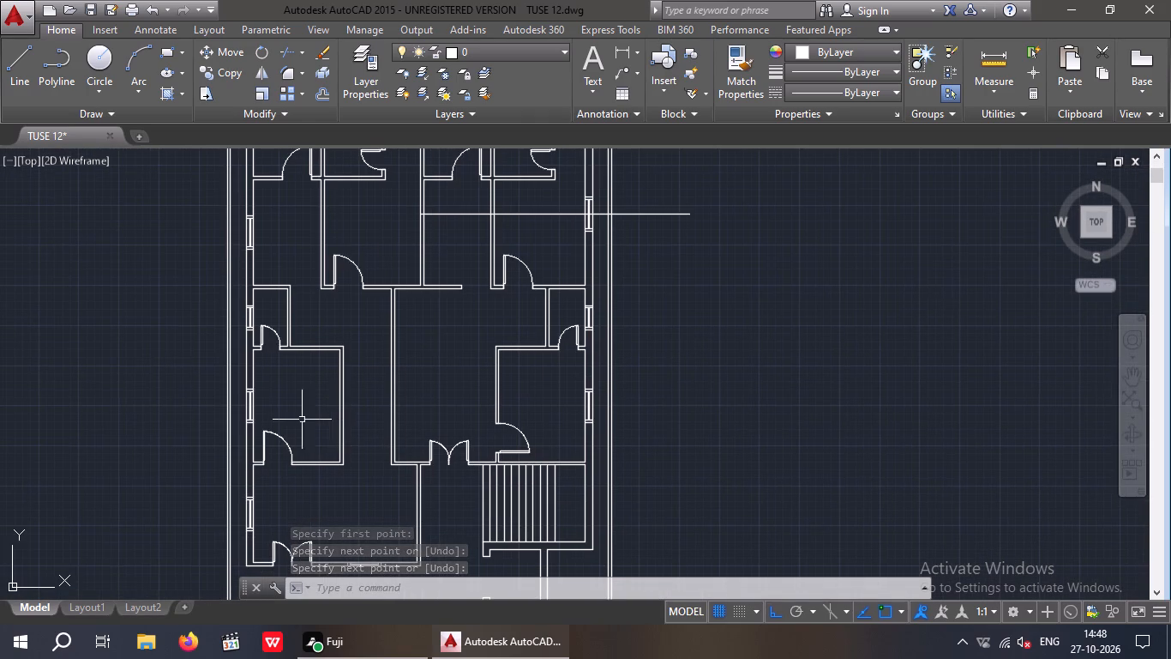
key("space")
scroll(321, 406, "up", 2)
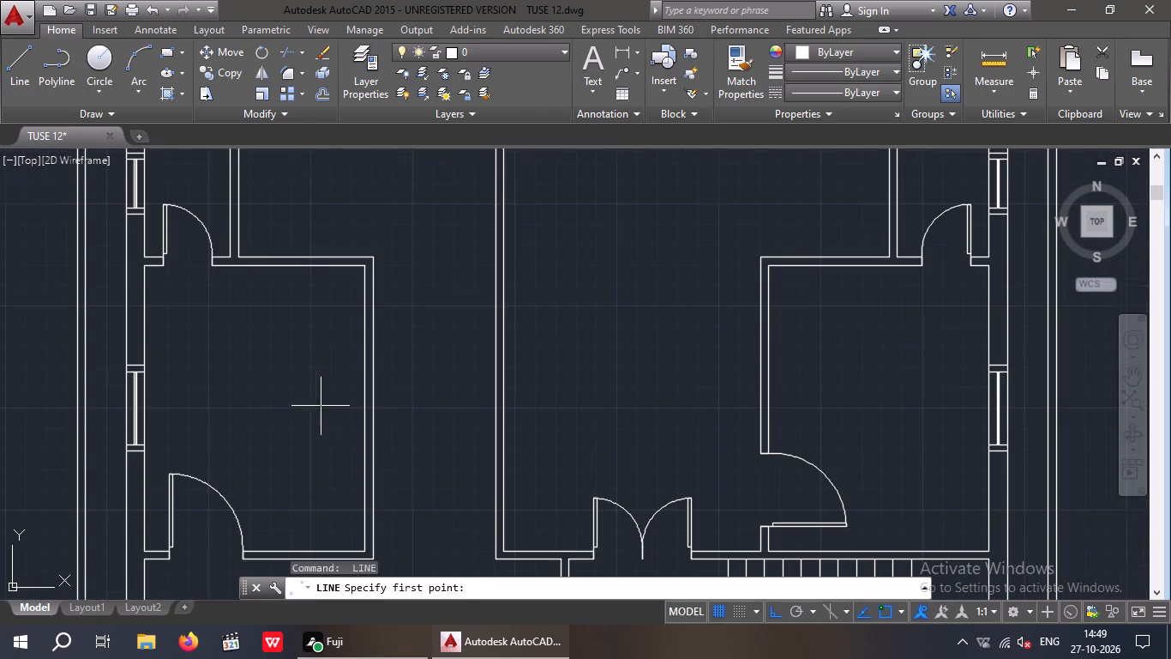
left_click(362, 404)
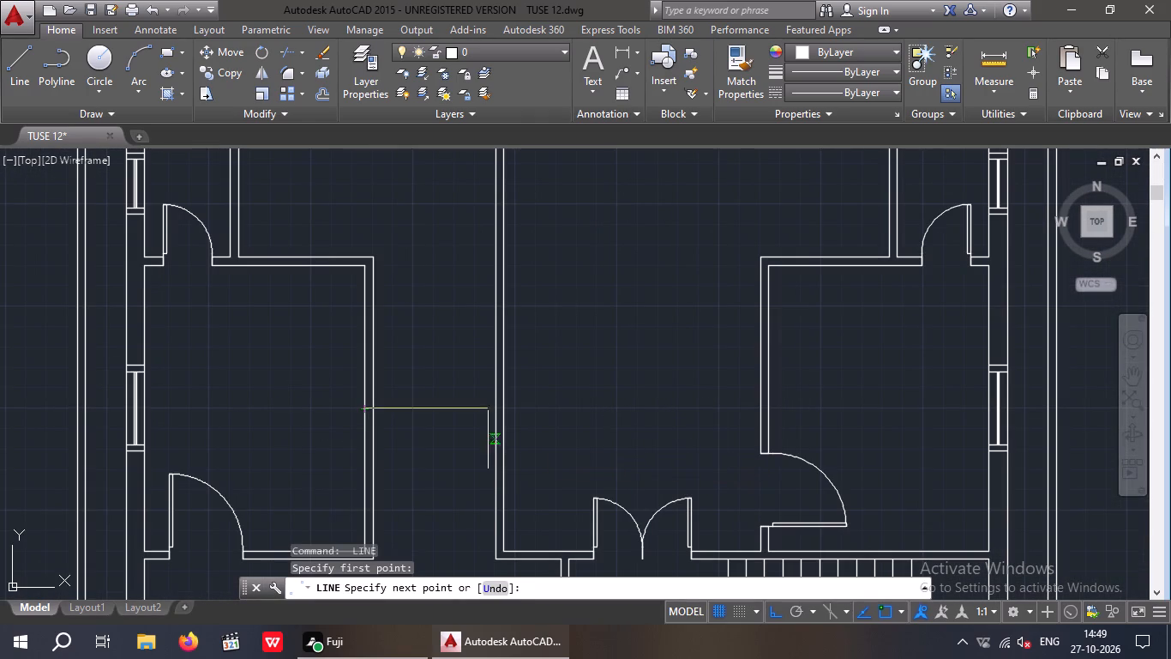
left_click(422, 421)
key("space")
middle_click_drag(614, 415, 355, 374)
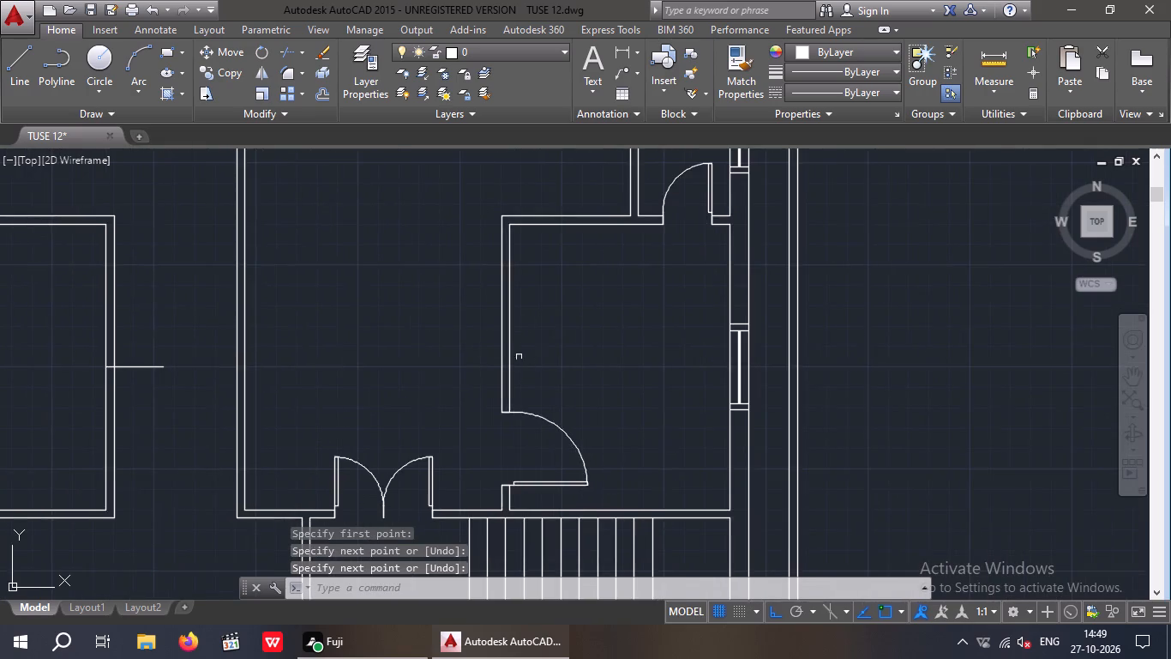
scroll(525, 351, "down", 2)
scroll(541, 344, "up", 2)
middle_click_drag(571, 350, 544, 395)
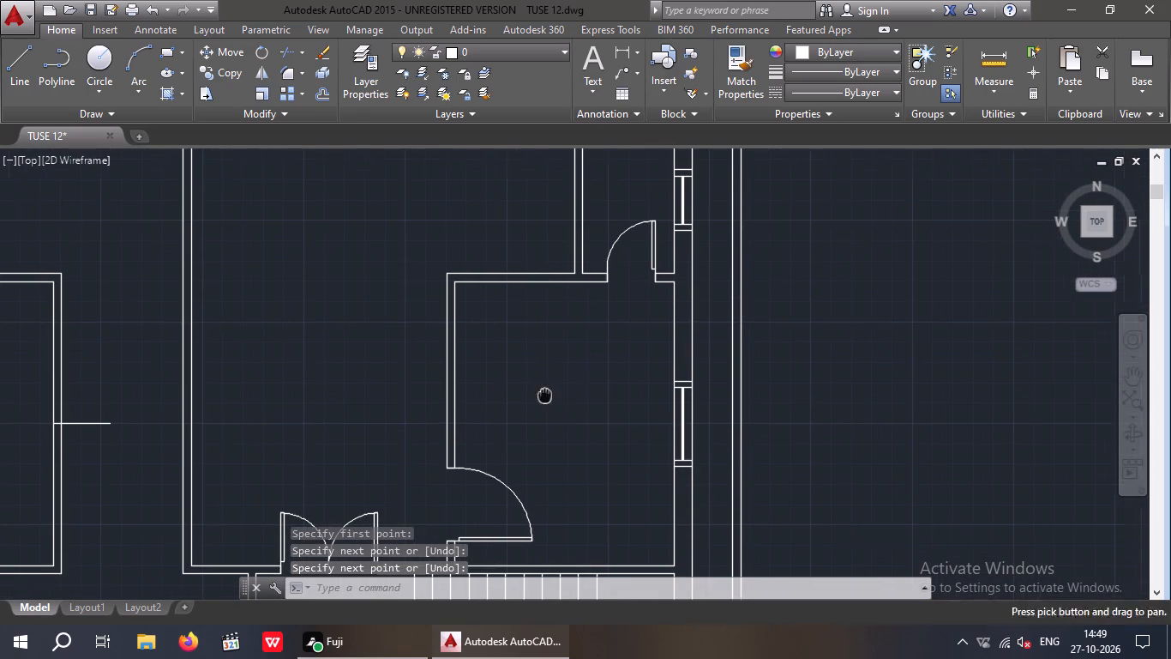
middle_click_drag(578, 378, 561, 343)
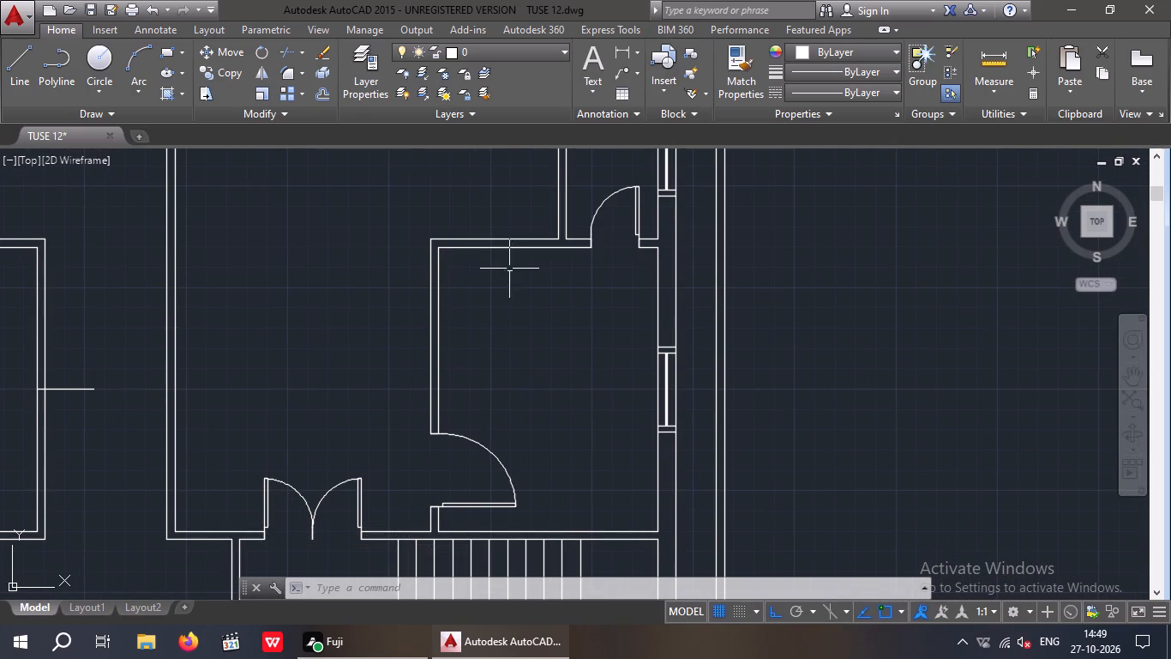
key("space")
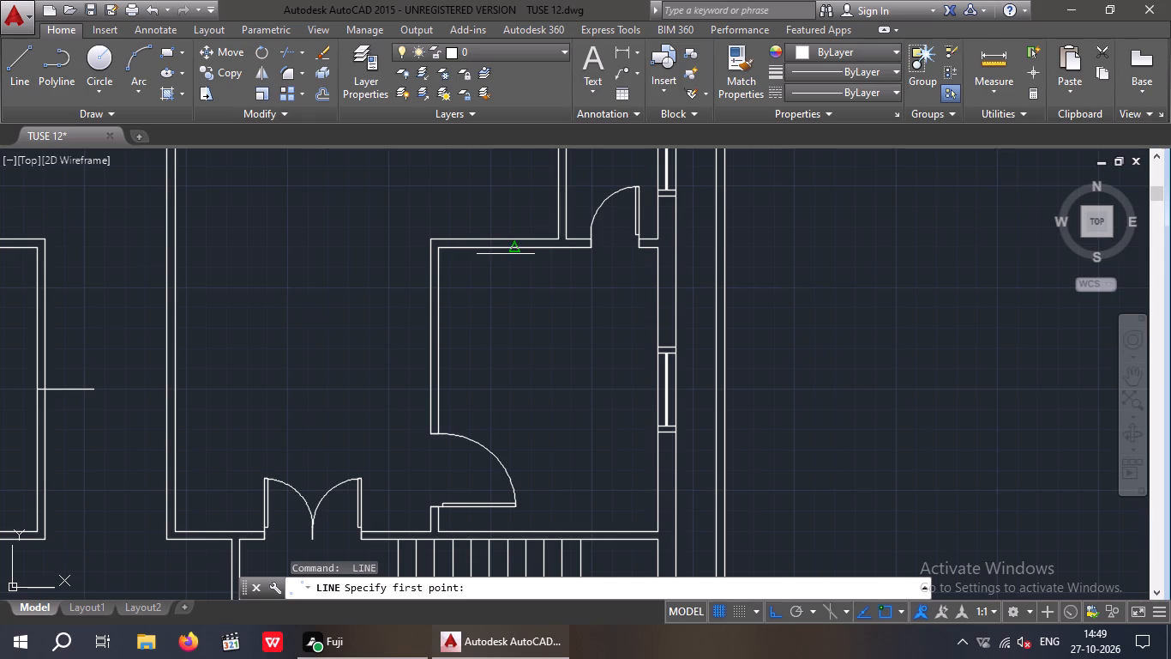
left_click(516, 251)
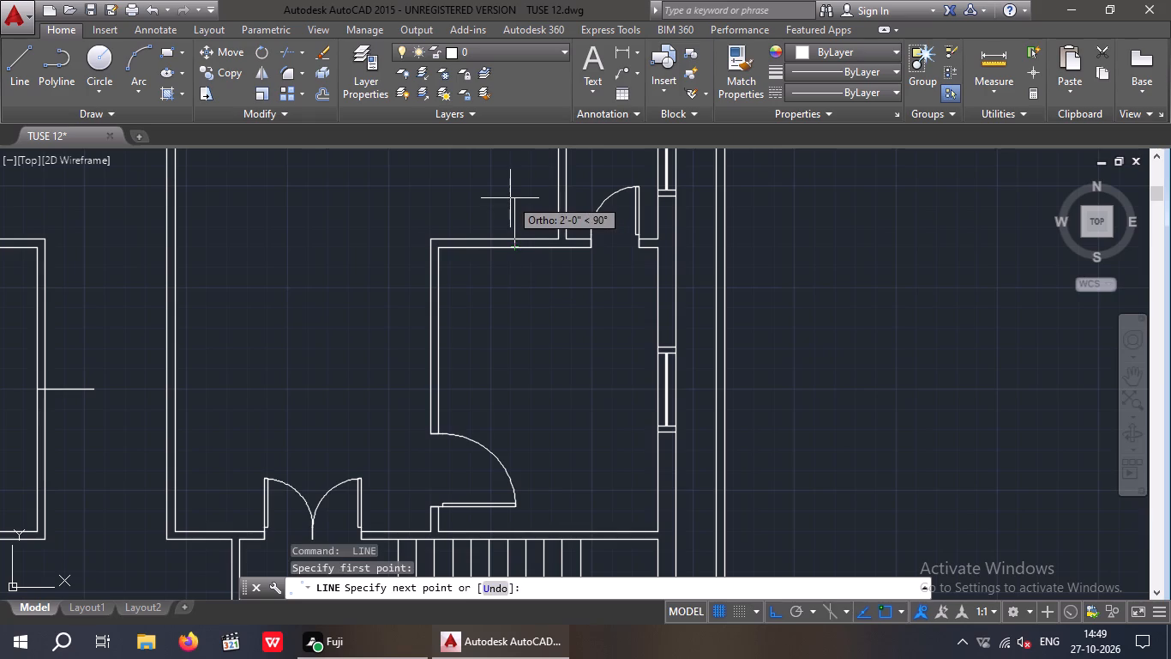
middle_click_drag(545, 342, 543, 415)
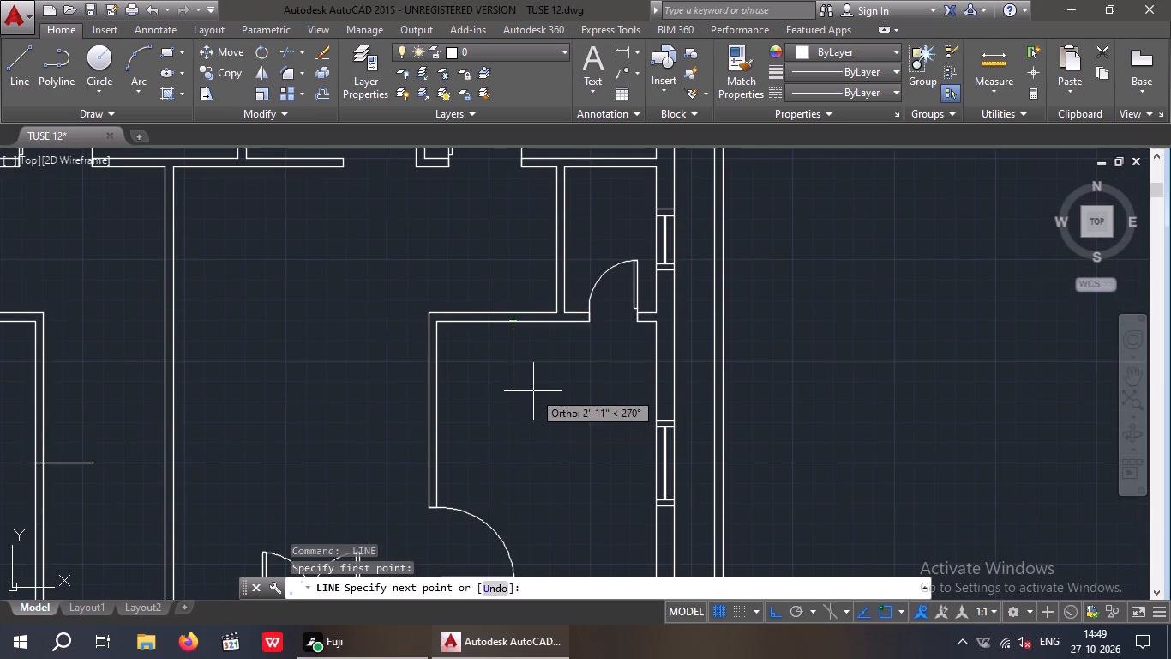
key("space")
Draw a short horizontal line from the midpoint of the right middle room's left wall, extending left into the hall.
key("space")
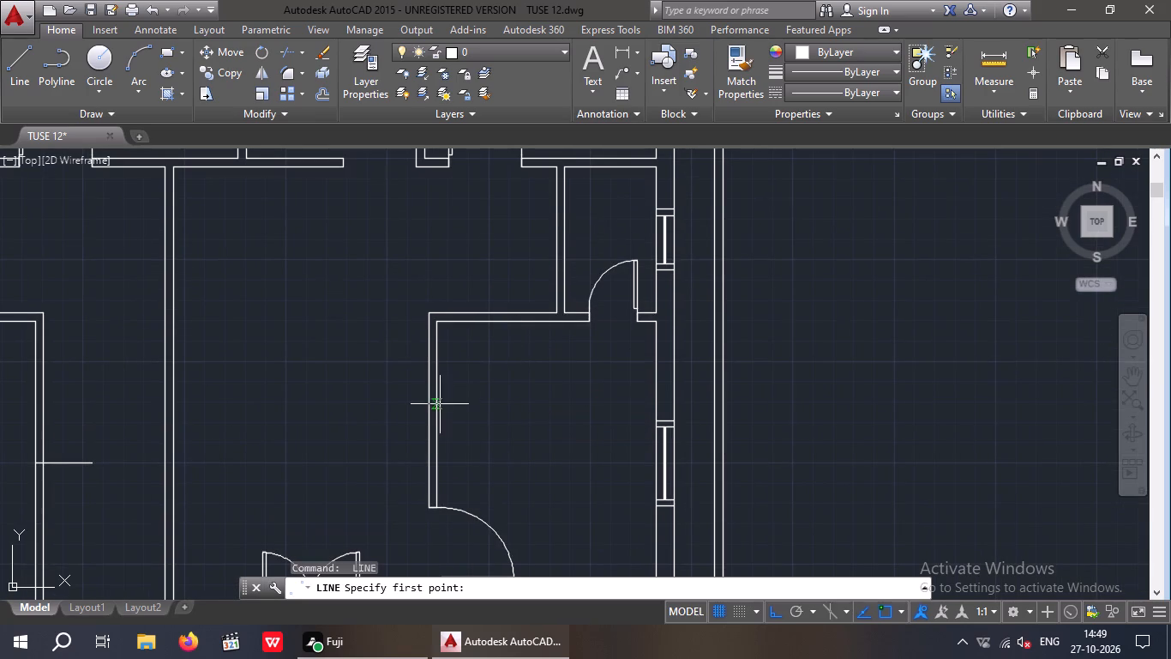
left_click_drag(441, 413, 350, 393)
left_click(345, 418)
key("space")
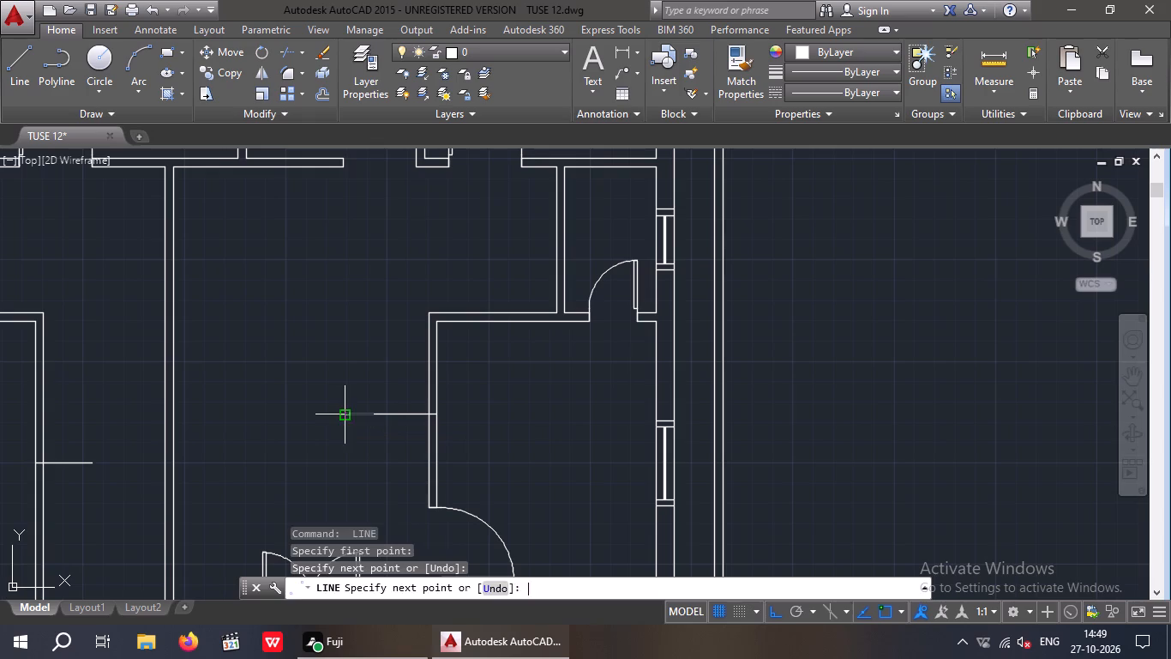
Insert the Bed - Queen block at 0.75 scale in X, Y and Z, placing it outside the plan's left boundary.
middle_click_drag(376, 408, 432, 404)
middle_click_drag(380, 418, 420, 330)
scroll(420, 329, "down", 2)
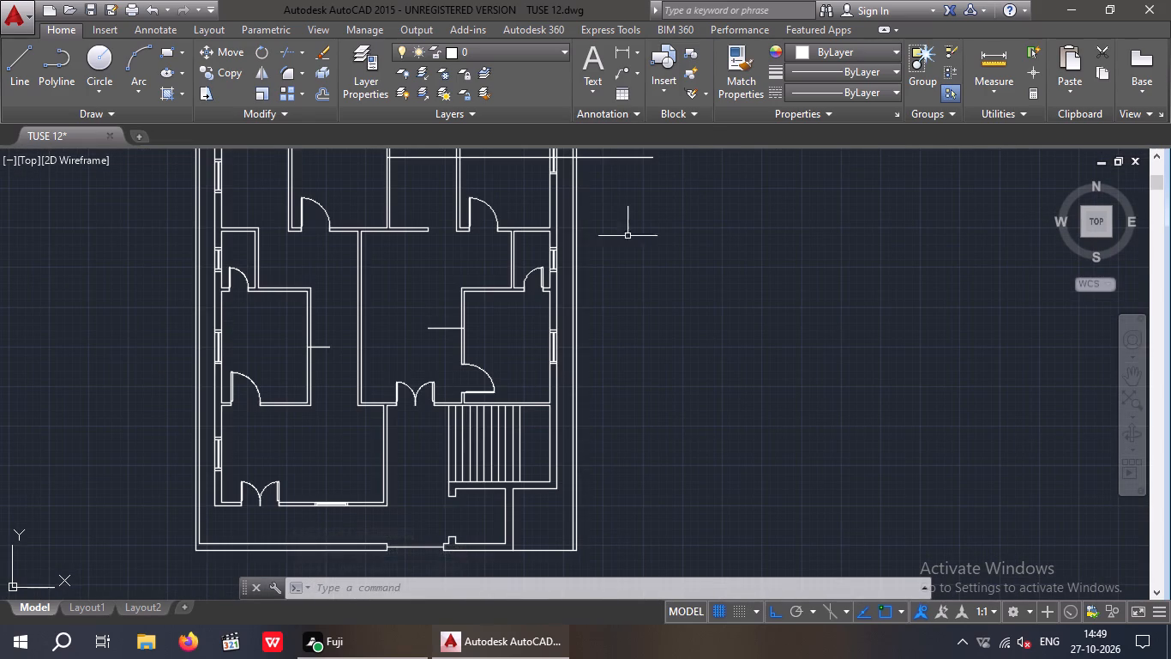
left_click(666, 57)
left_click(743, 281)
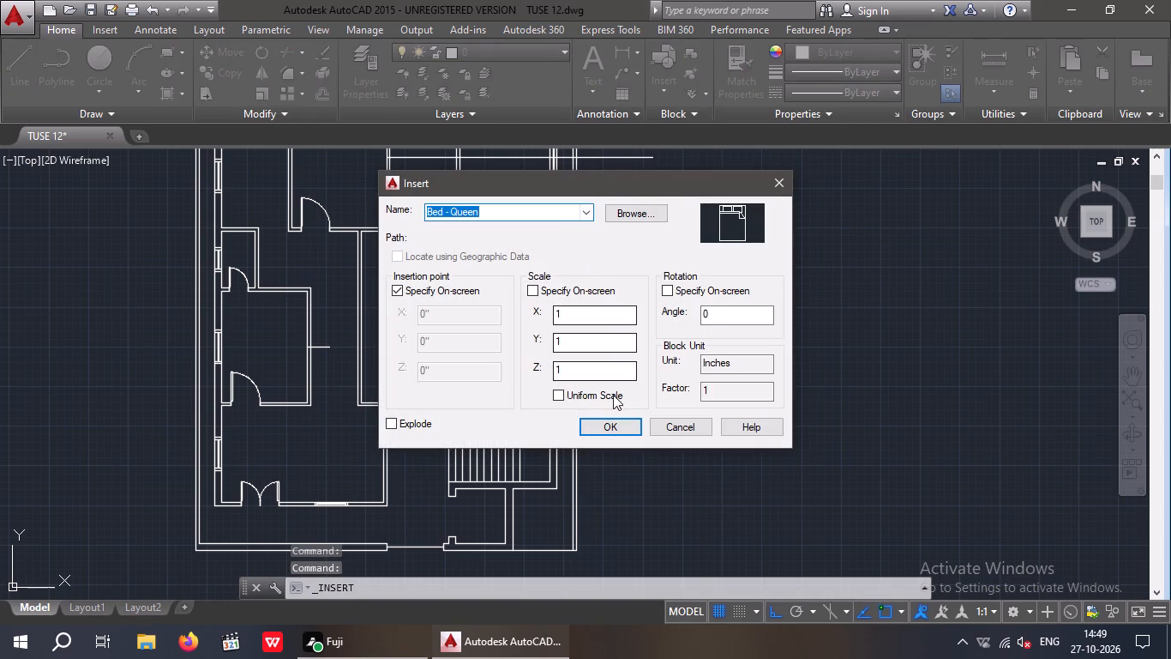
left_click(571, 313)
key("BackSpace")
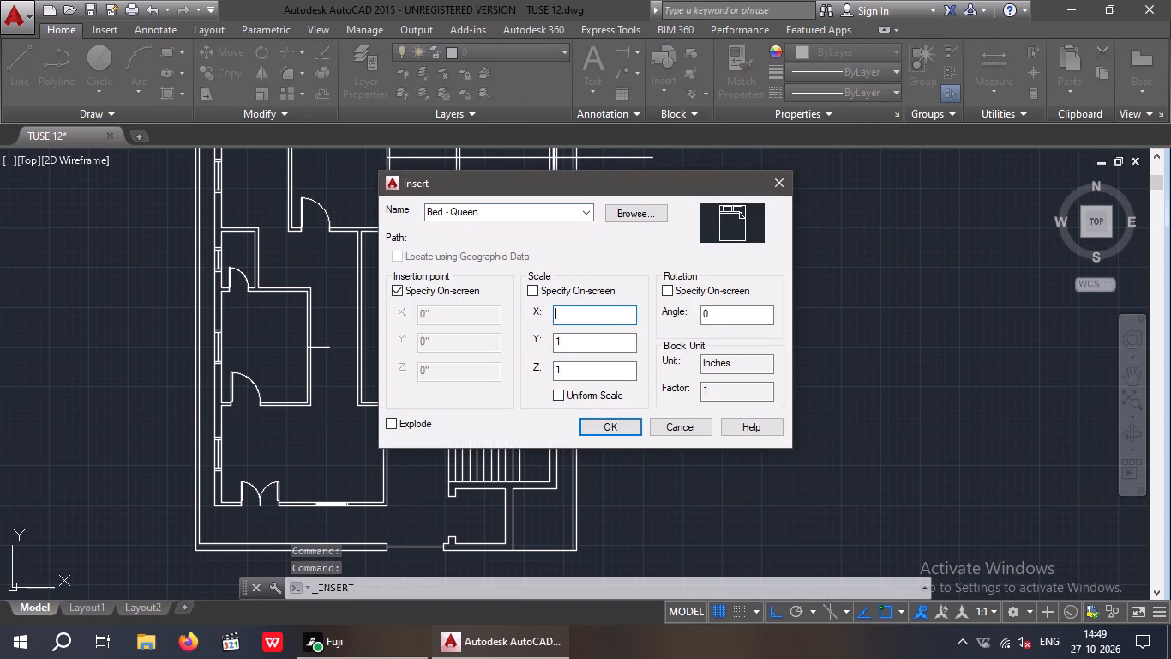
type("0.")
type("75")
left_click(590, 346)
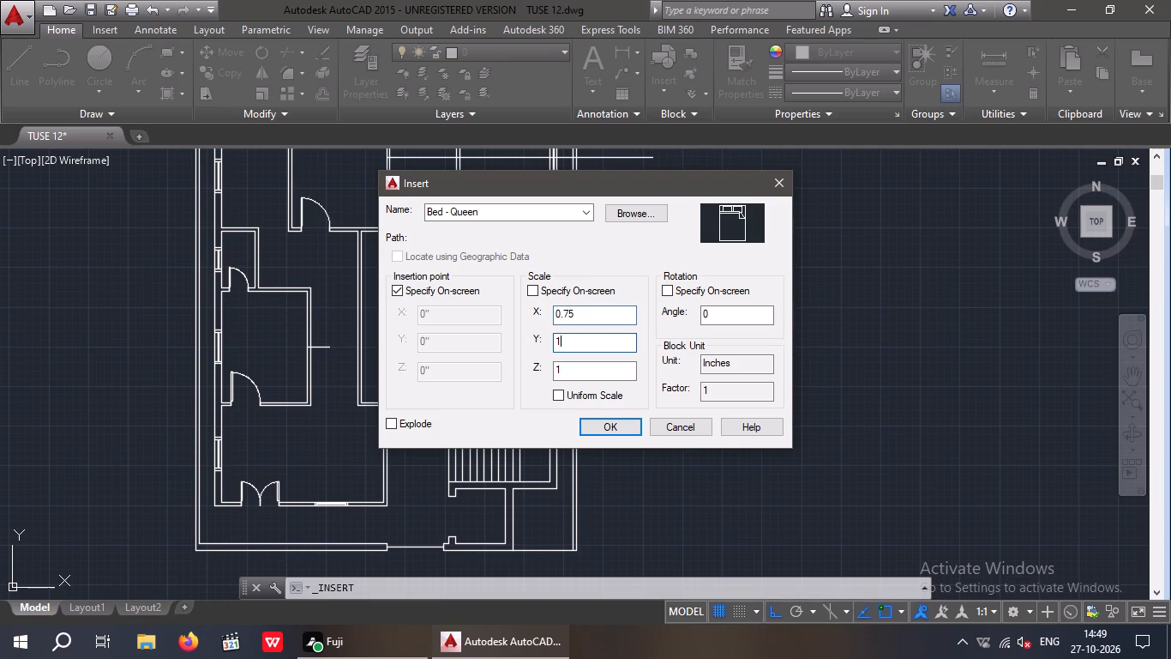
key("BackSpace")
key("0")
key("7")
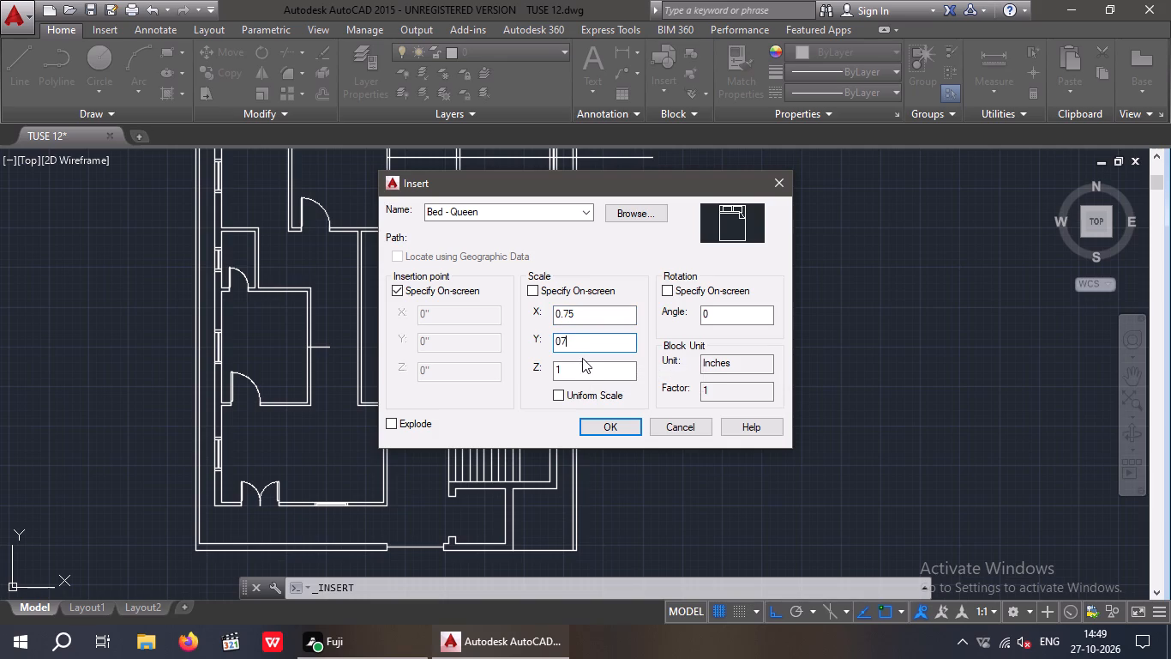
key("5")
left_click(584, 375)
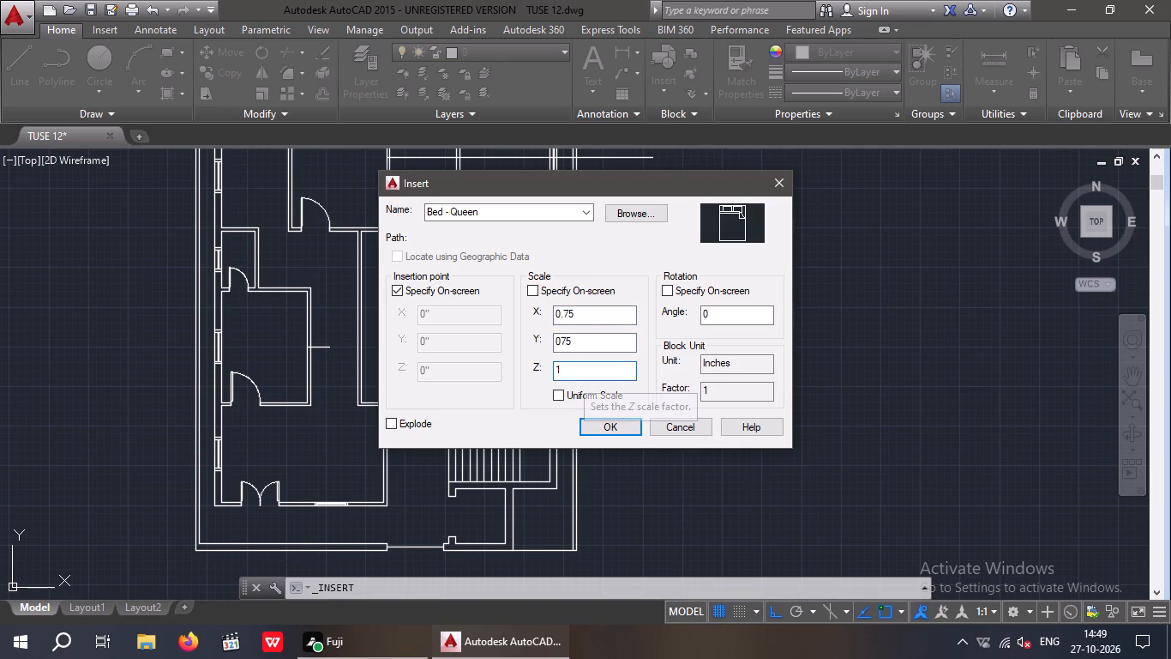
left_click(561, 344)
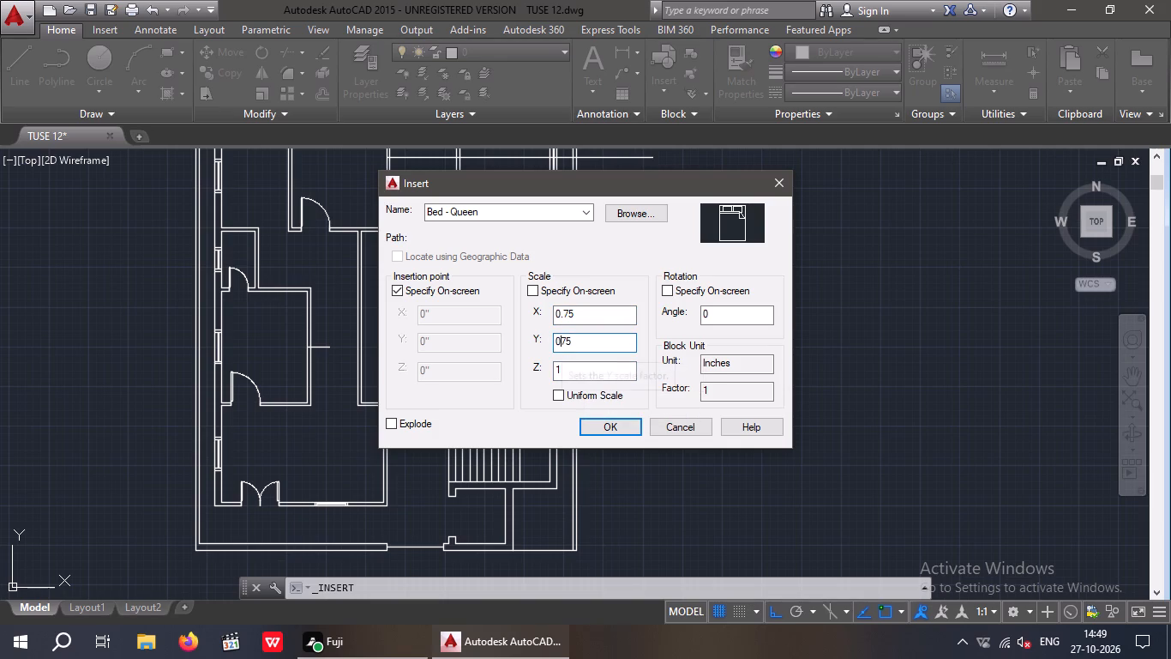
key("period")
left_click(582, 374)
key("BackSpace")
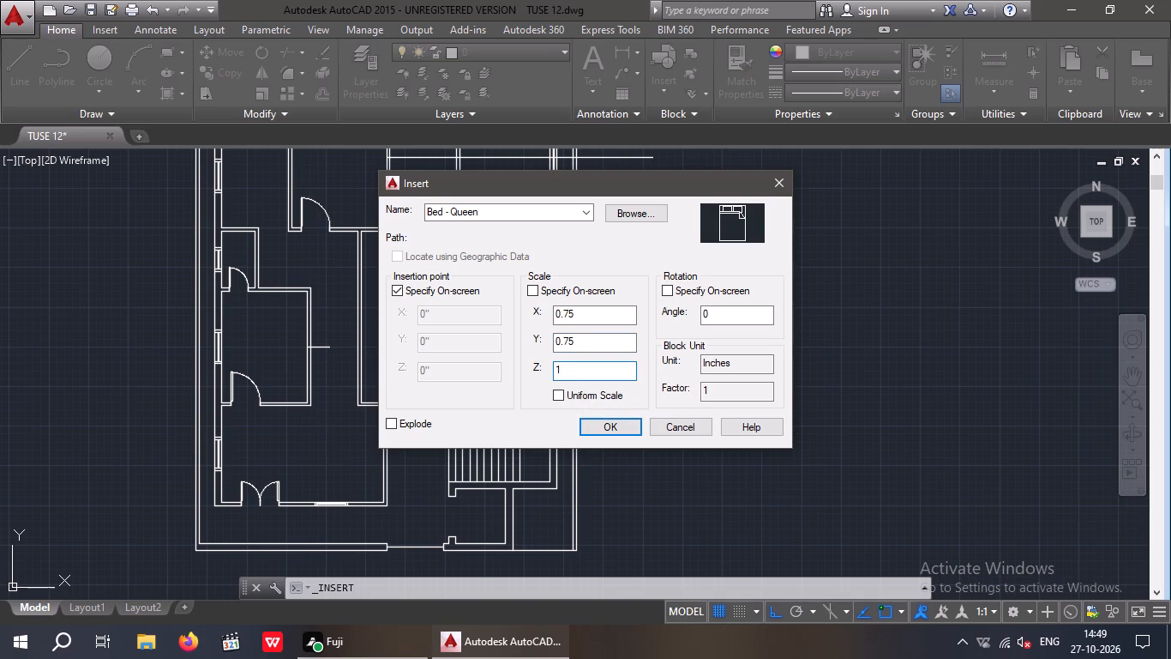
type("0.")
key("7")
key("5")
left_click(608, 426)
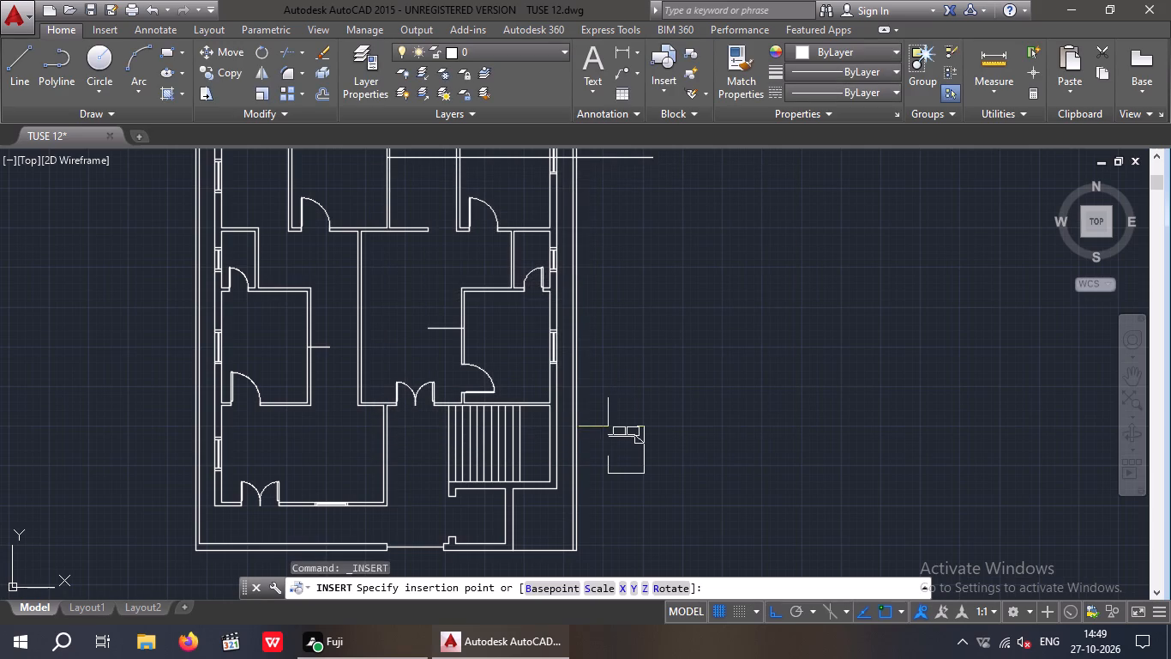
middle_click_drag(207, 374, 296, 572)
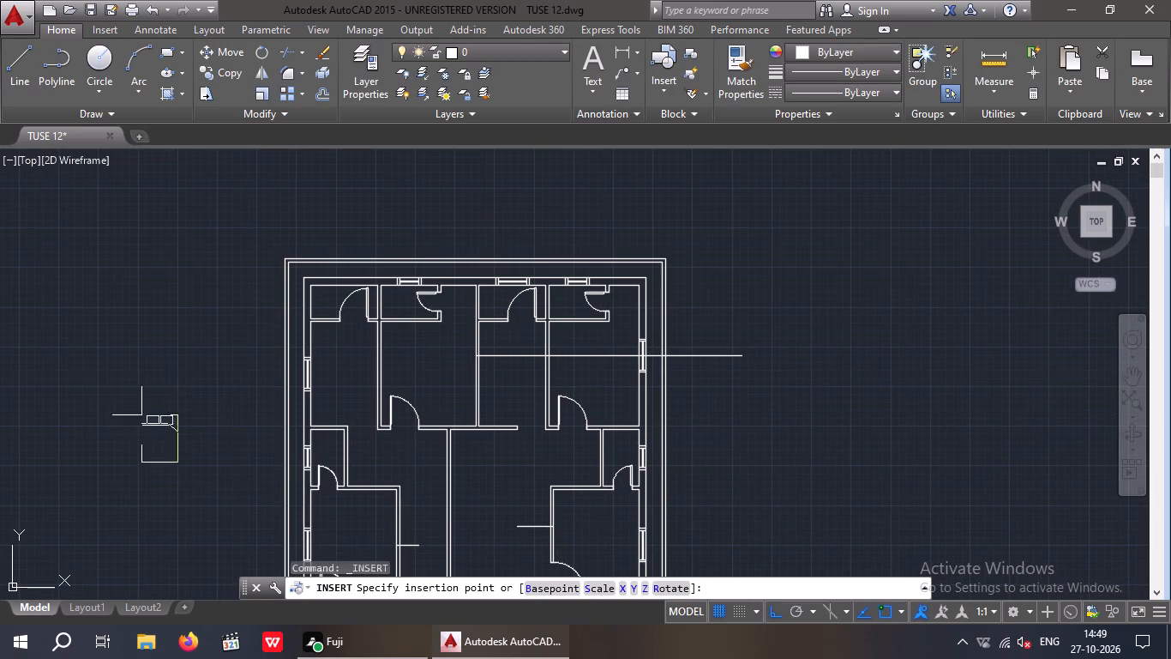
left_click(156, 373)
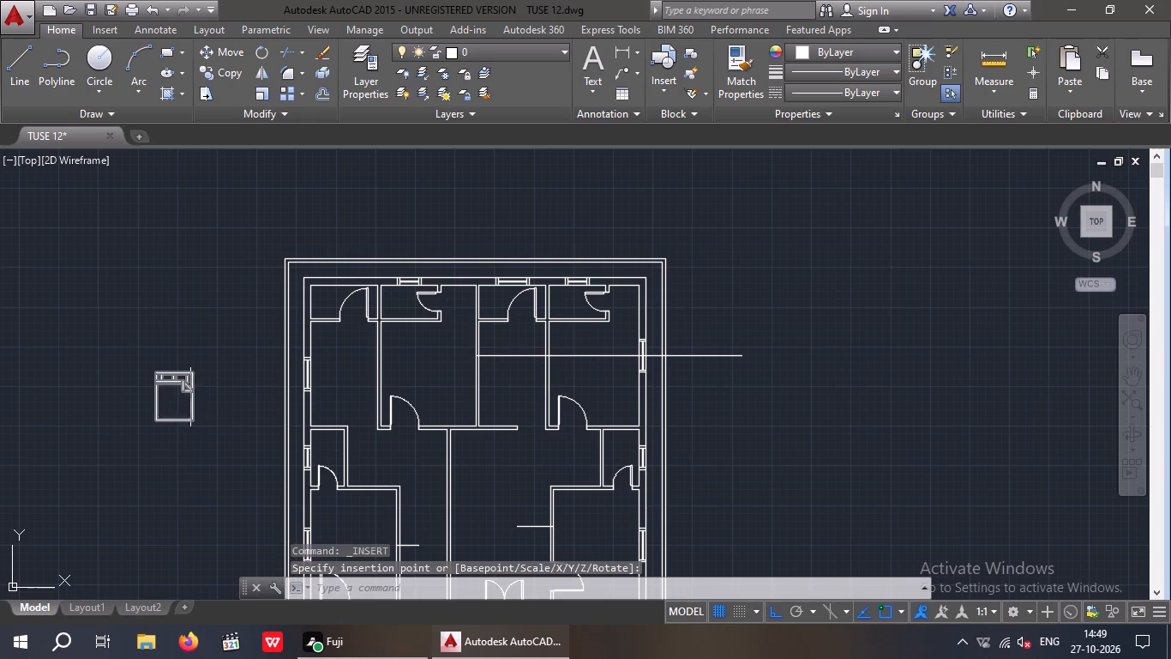
Rotate the queen bed block 270° about its top-right corner.
scroll(198, 342, "down", 1)
middle_click_drag(181, 392, 193, 334)
left_click_drag(228, 275, 248, 345)
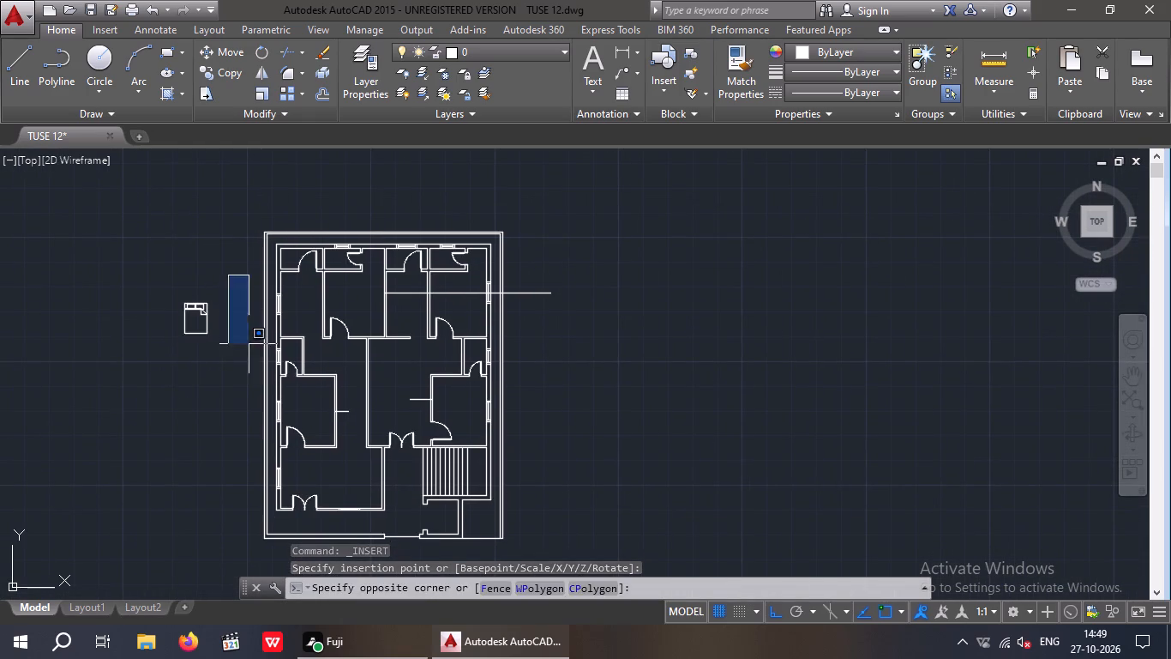
left_click_drag(248, 345, 209, 357)
left_click(157, 378)
left_click(257, 53)
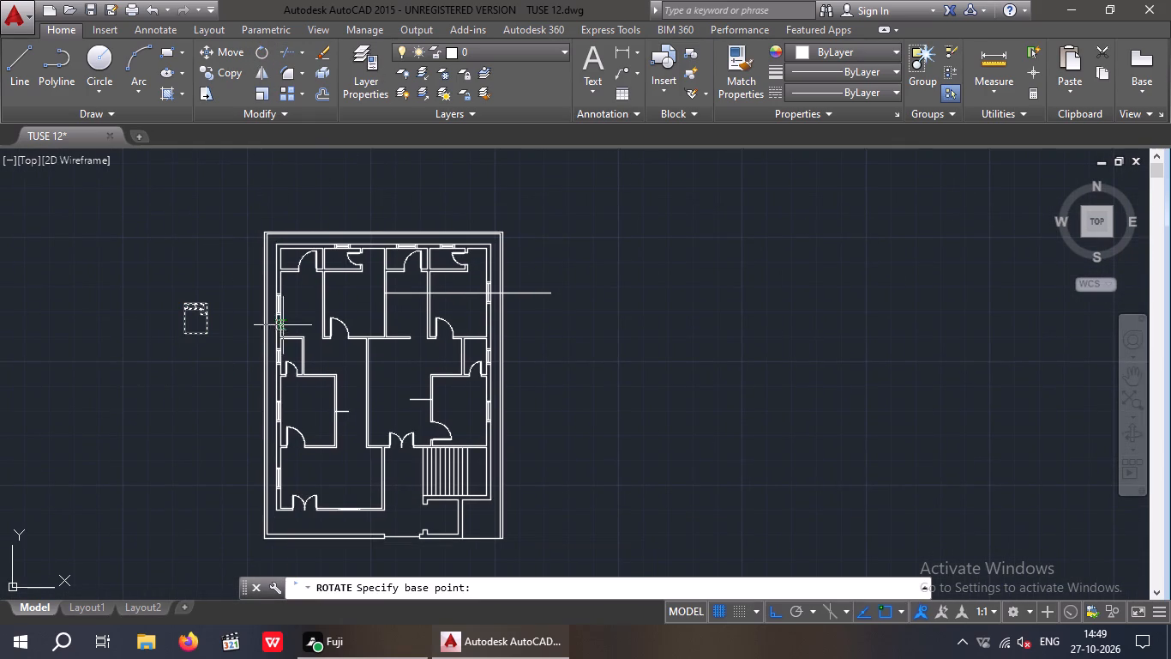
scroll(212, 305, "up", 2)
left_click_drag(196, 300, 216, 307)
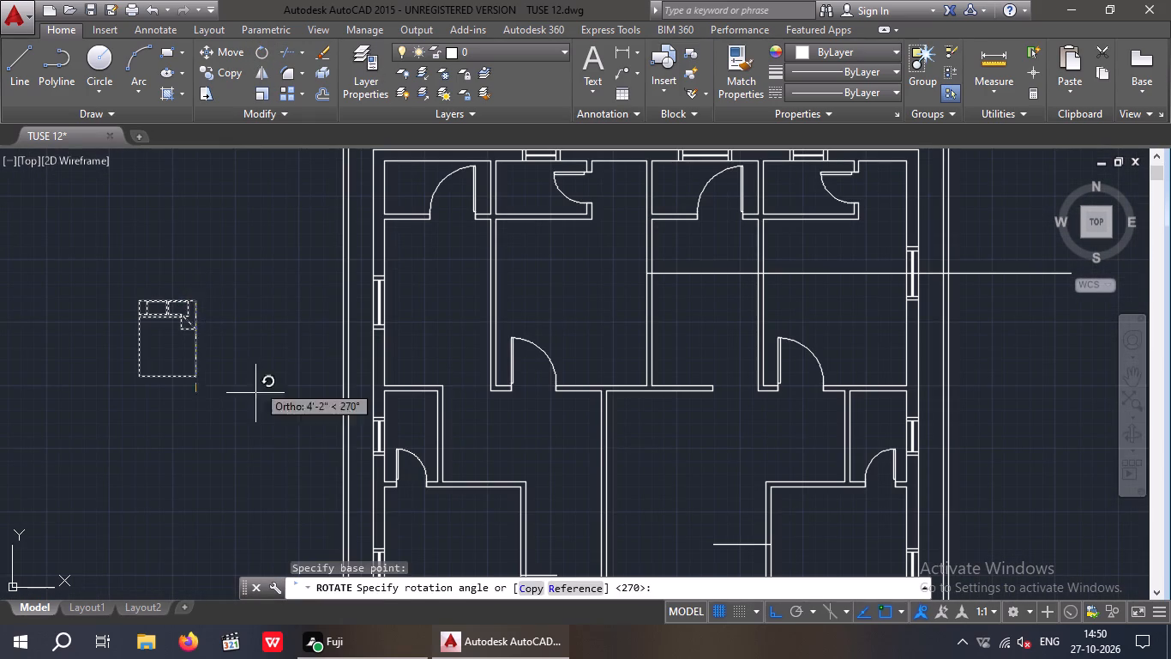
left_click(190, 453)
key("Escape")
Copy the rotated queen bed by its headboard midpoint to the right walls of the two upper bedrooms, aligned with the long marker line.
left_click_drag(215, 207, 167, 322)
left_click(150, 337)
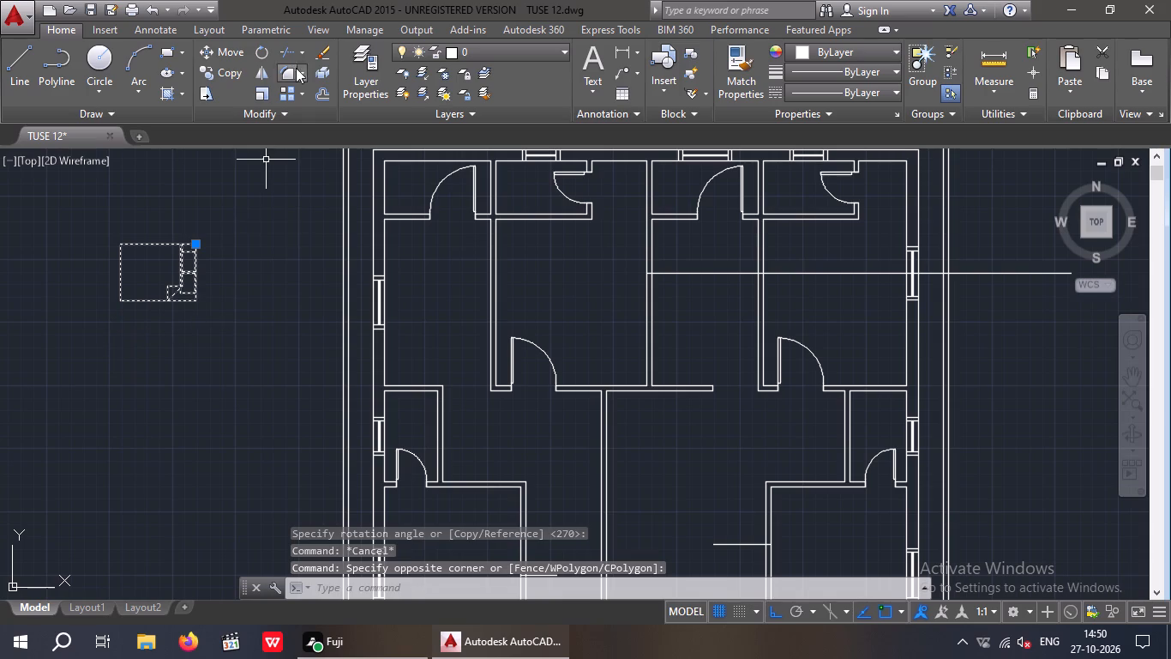
left_click(235, 71)
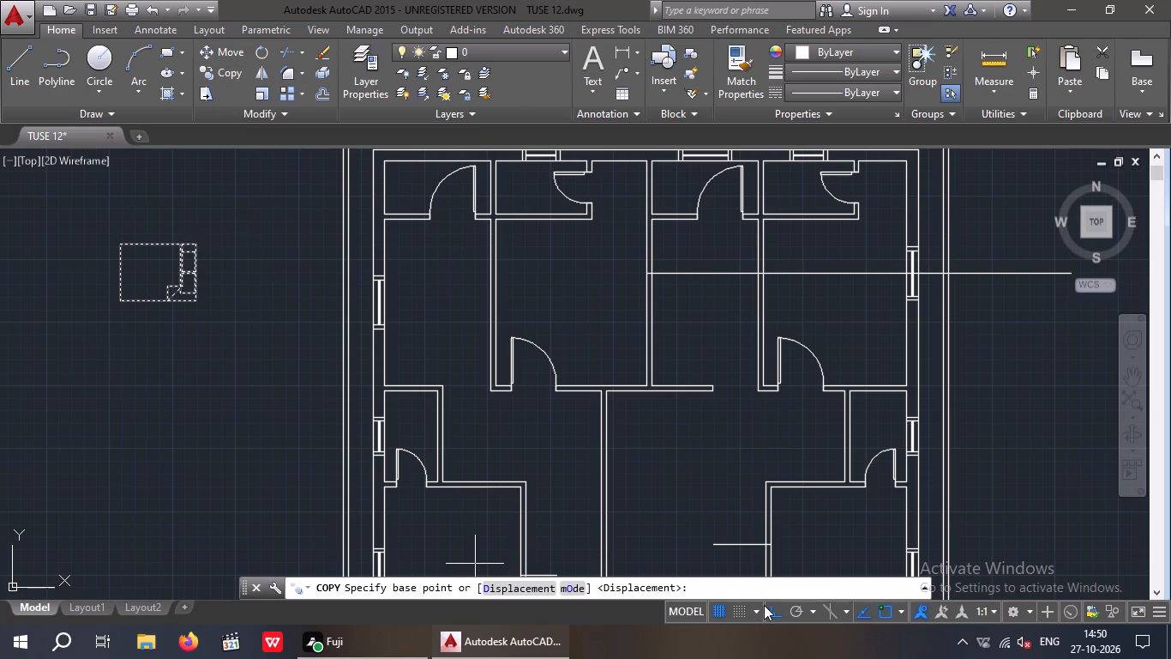
left_click(771, 608)
scroll(170, 269, "up", 4)
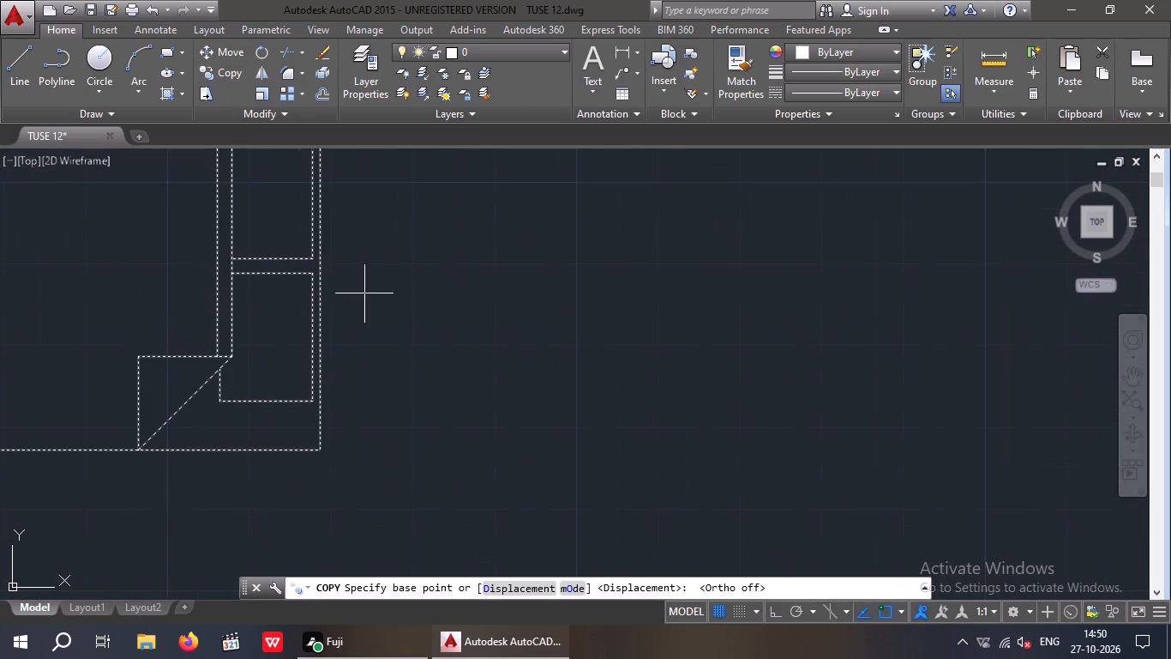
left_click(321, 264)
scroll(484, 310, "up", 1)
scroll(485, 310, "down", 4)
middle_click_drag(632, 380, 630, 380)
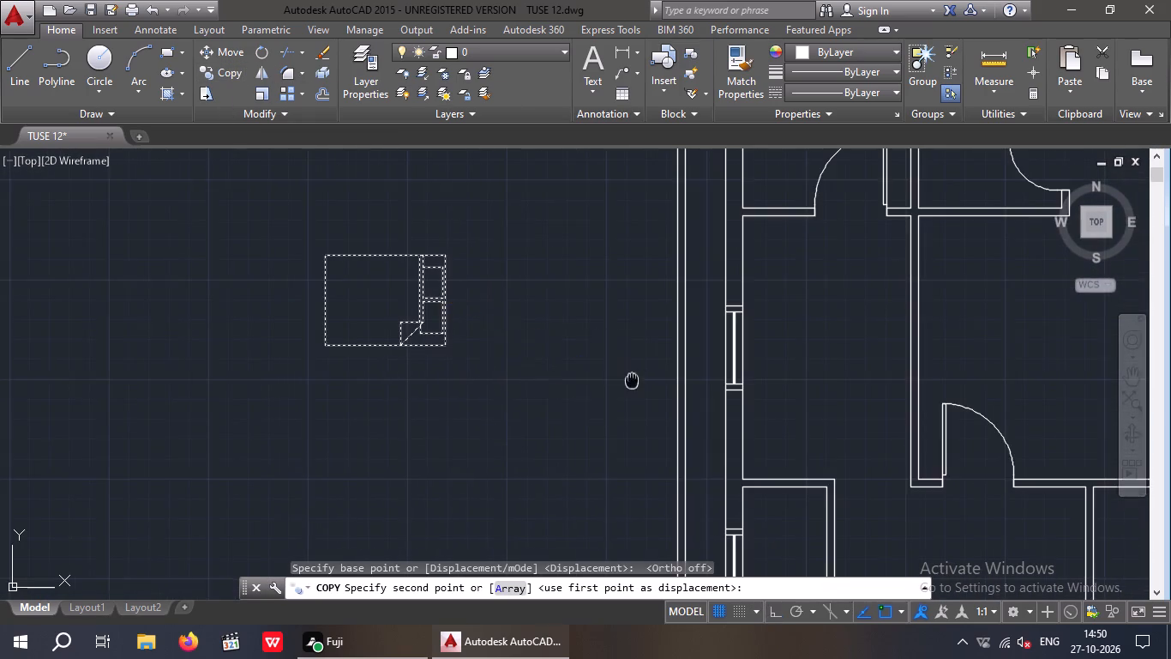
middle_click_drag(630, 380, 0, 441)
scroll(452, 354, "up", 3)
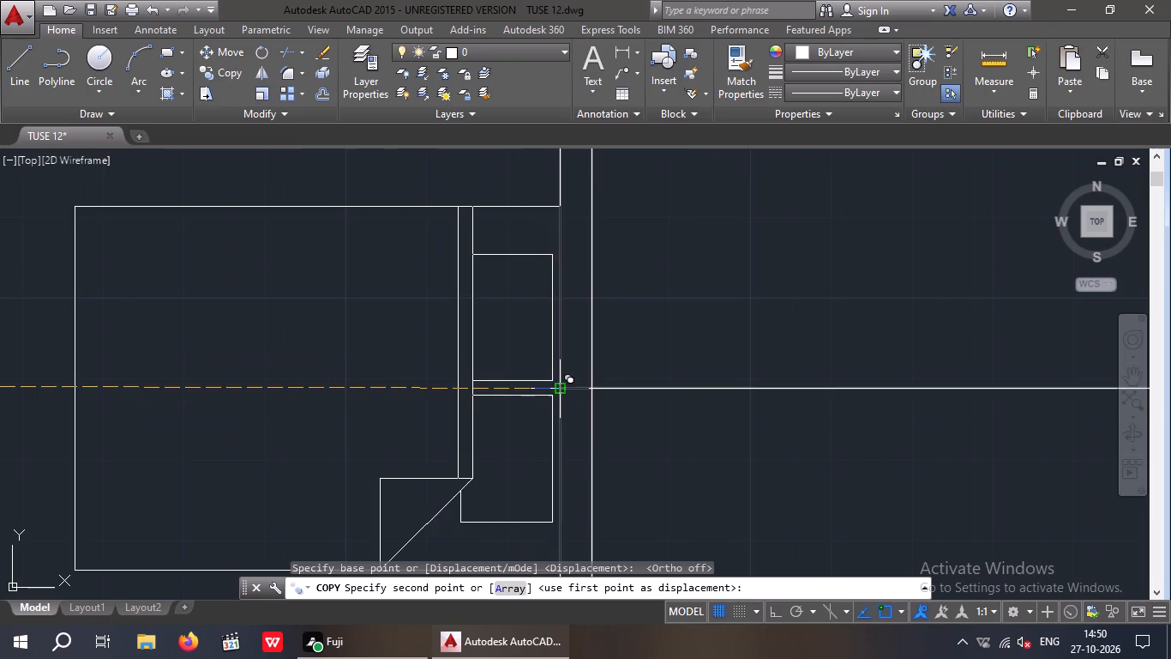
left_click(563, 386)
scroll(575, 349, "down", 5)
scroll(836, 354, "up", 4)
left_click_drag(767, 372, 750, 375)
Place another bed copy against the left middle room's right wall, with its headboard midpoint at the short marker line.
scroll(699, 356, "down", 5)
middle_click_drag(619, 463, 625, 386)
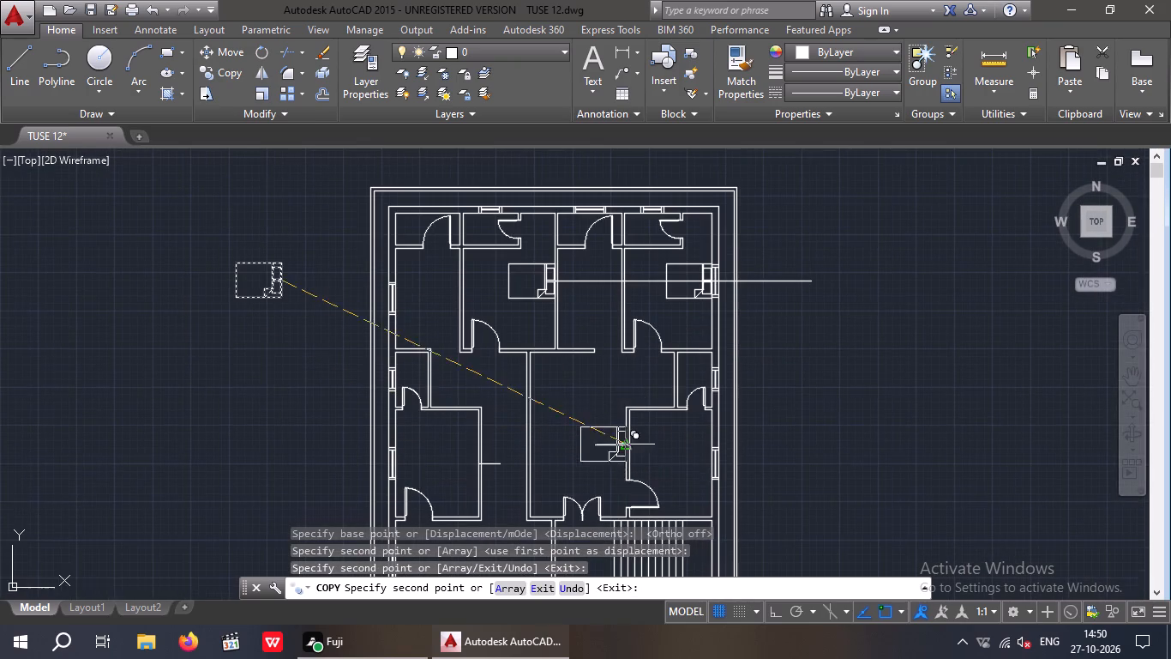
middle_click_drag(622, 444, 613, 332)
scroll(467, 332, "up", 3)
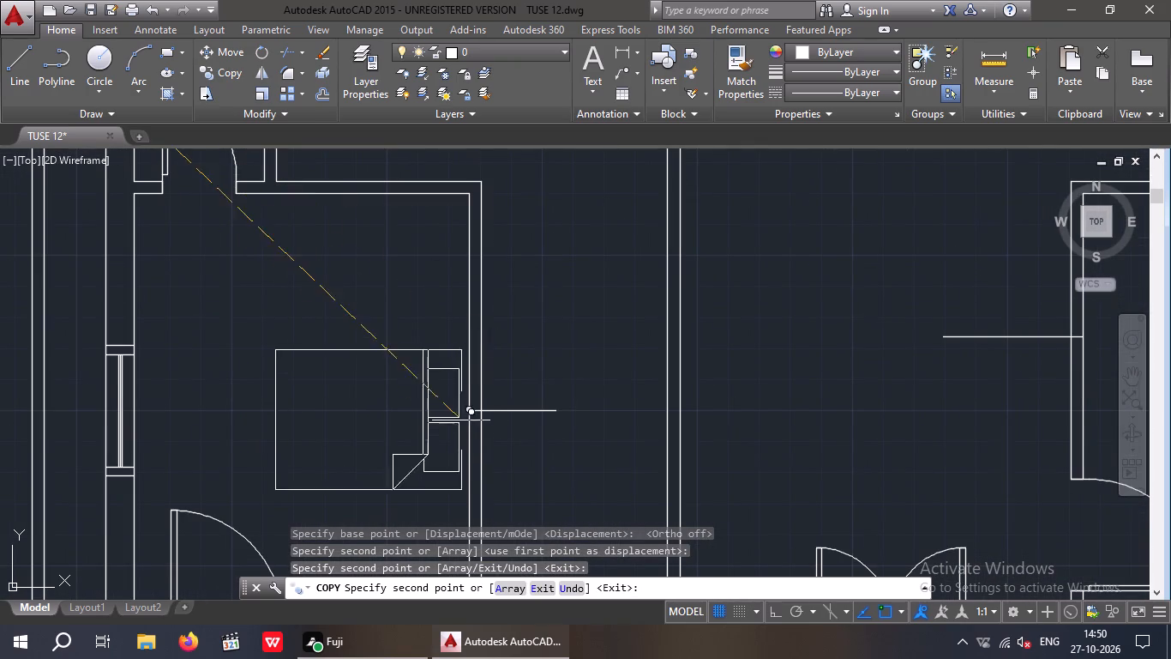
left_click(466, 413)
key("Escape")
Rotate the original queen bed outside the plan 180° about its top-right corner, with Ortho on.
scroll(431, 412, "down", 3)
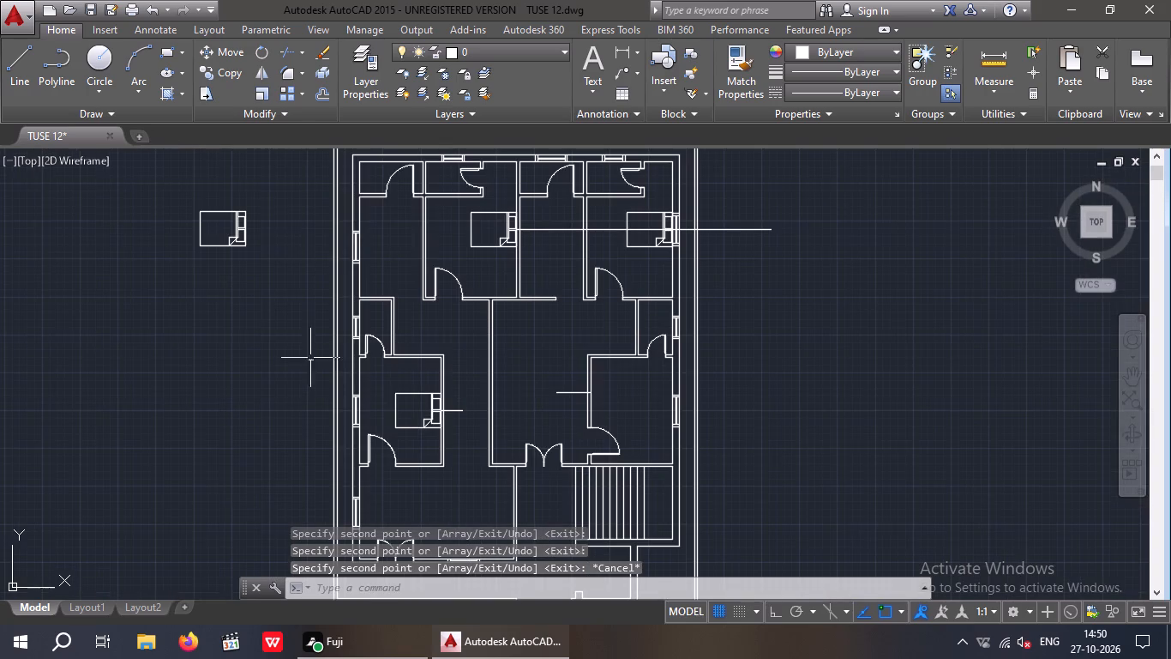
left_click_drag(258, 189, 229, 278)
left_click(204, 304)
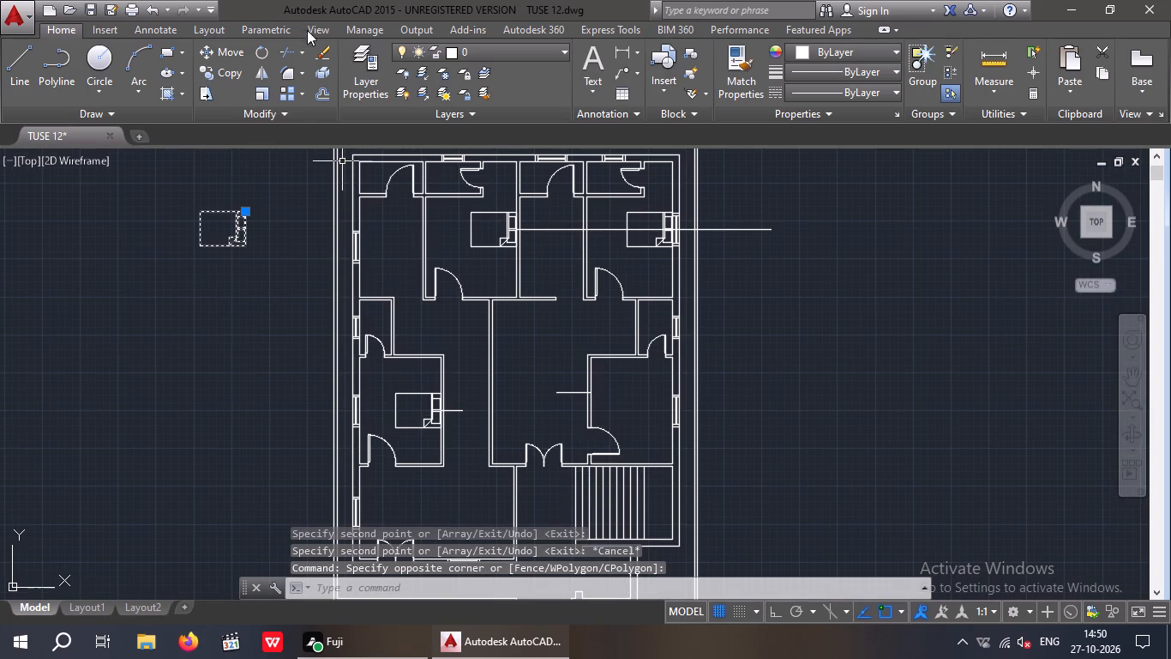
left_click(266, 45)
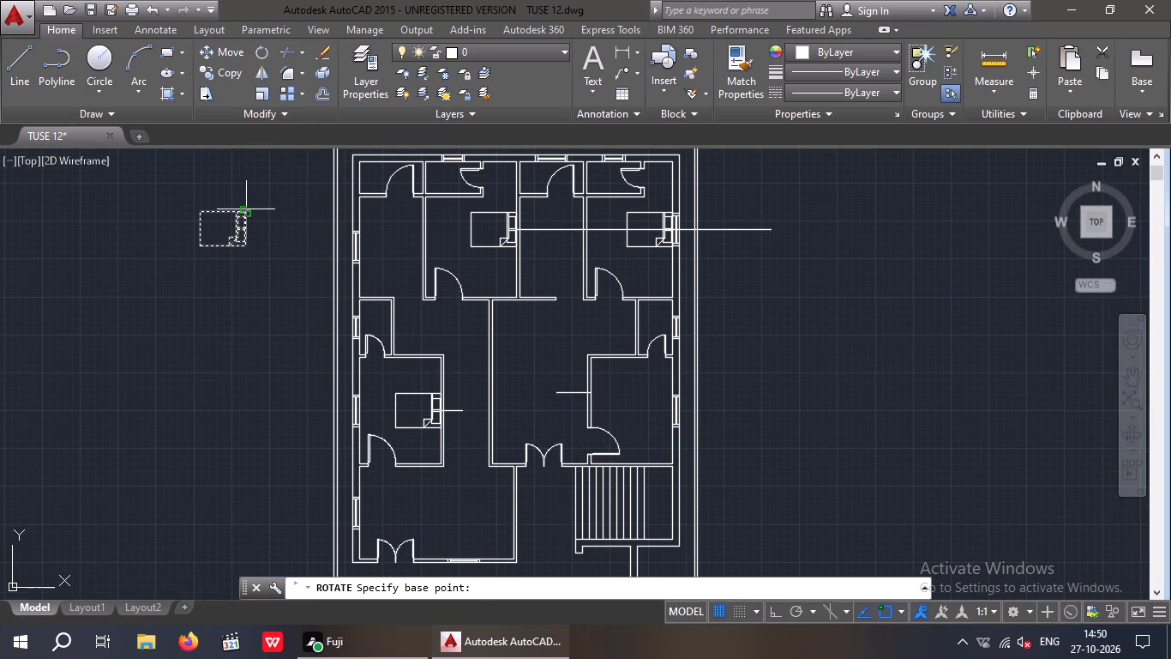
left_click_drag(246, 209, 259, 228)
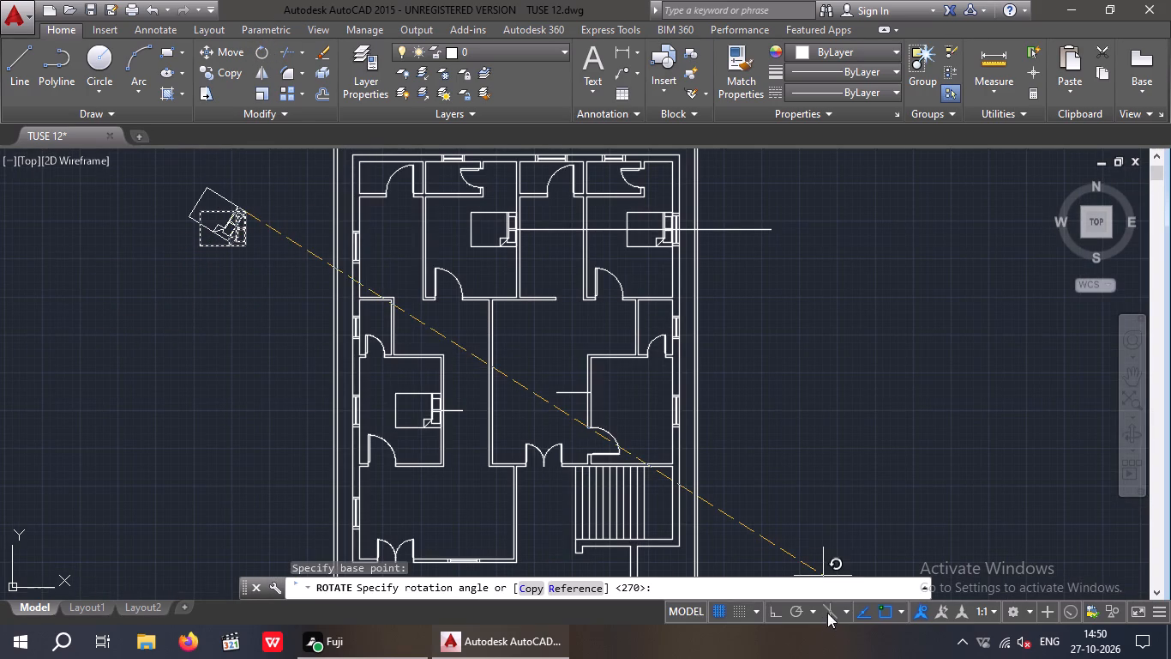
left_click(775, 613)
left_click(97, 250)
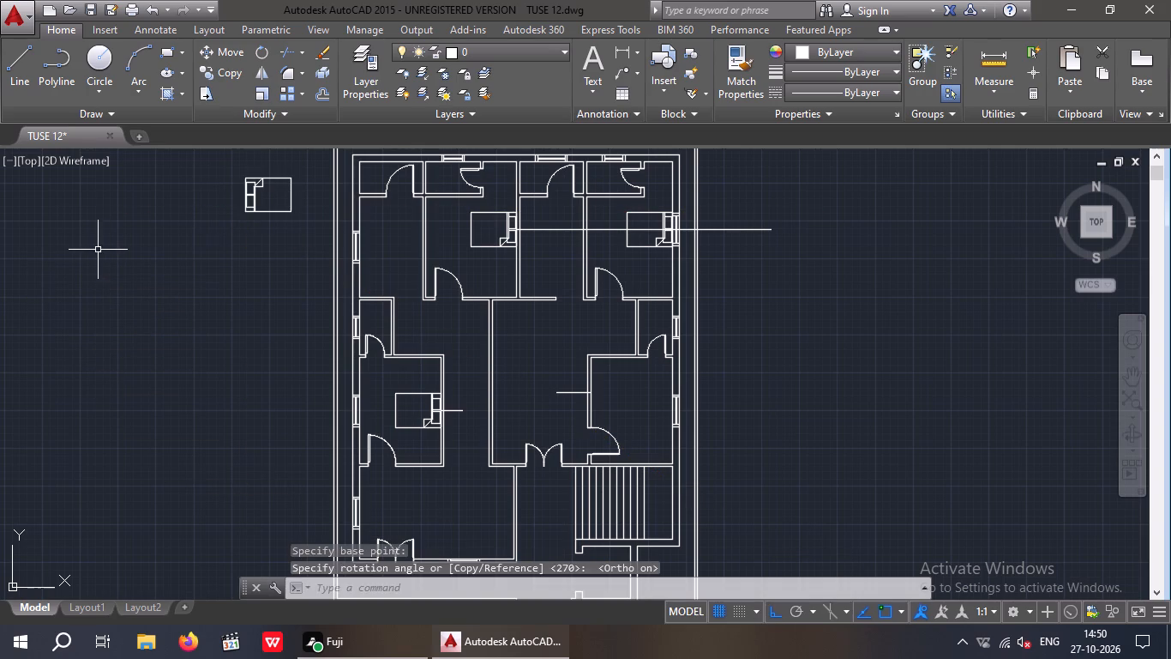
Move the original bed by its headboard midpoint to the marker line on the right middle room's left wall, with Ortho off.
left_click(267, 239)
left_click(233, 177)
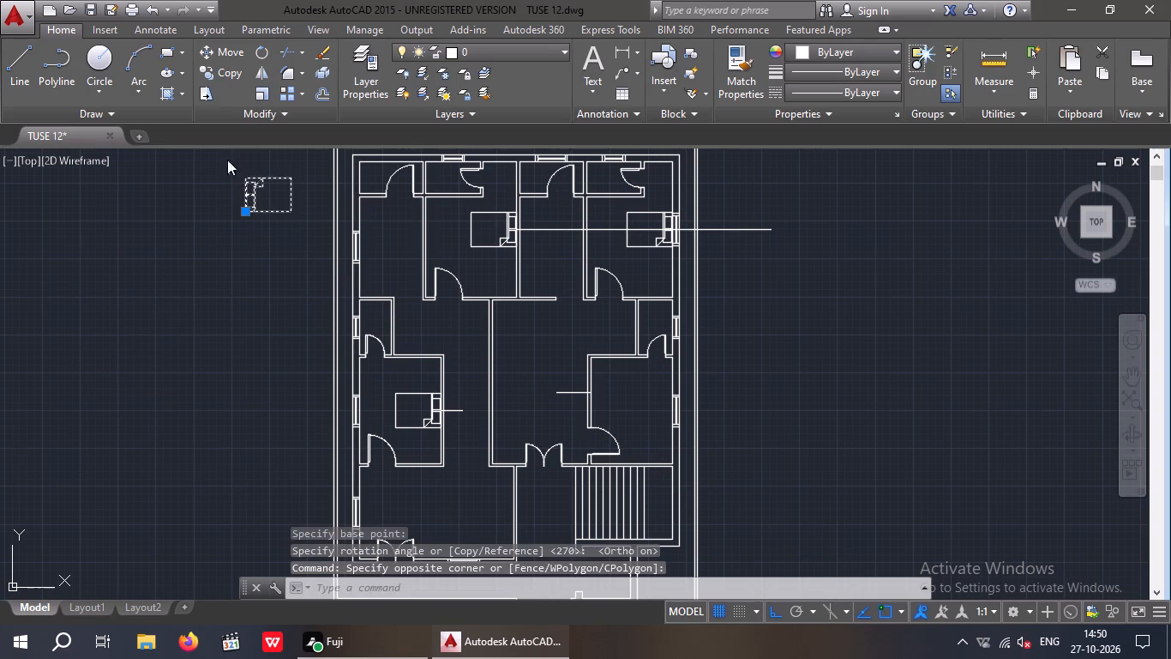
left_click(213, 55)
scroll(245, 171, "up", 4)
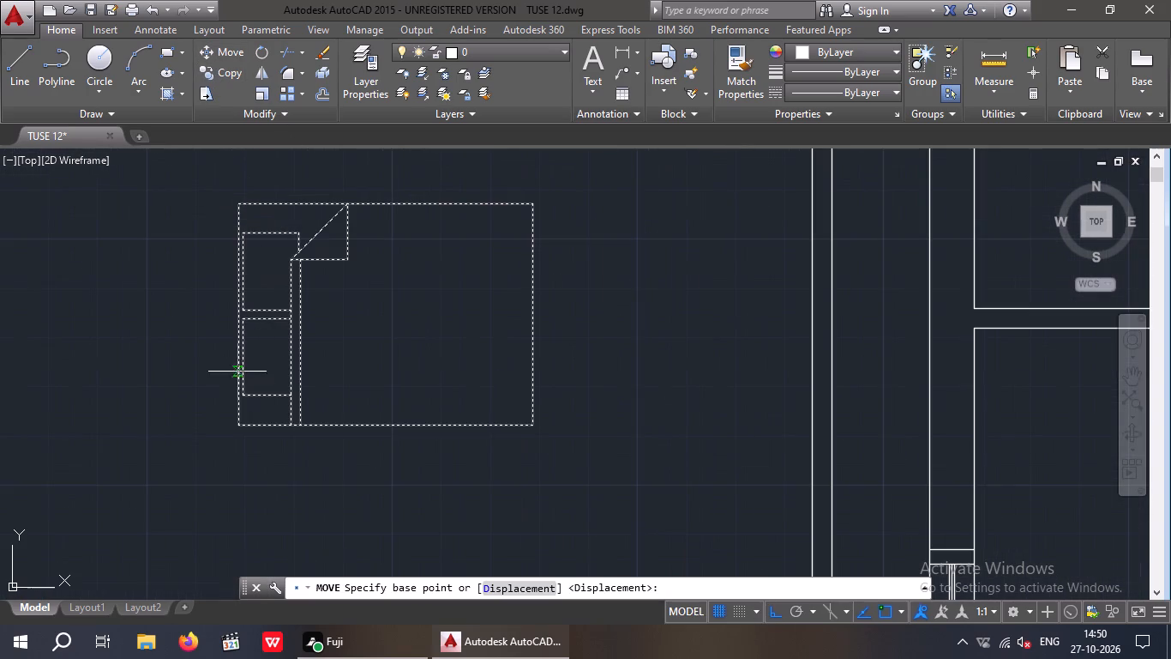
left_click(237, 315)
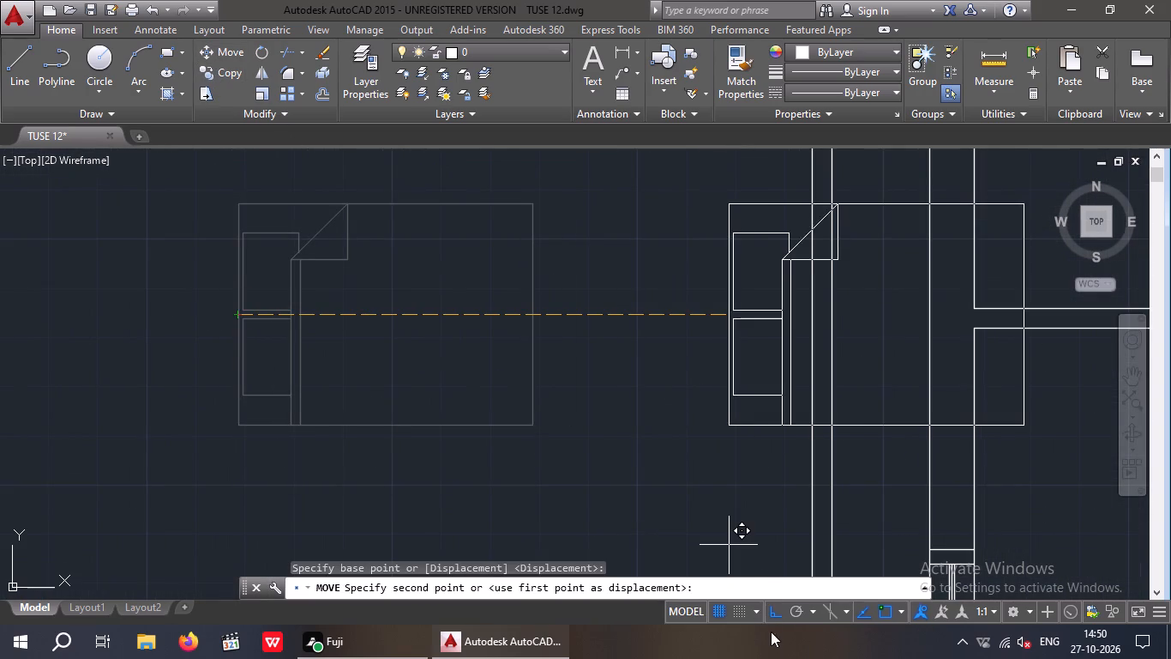
left_click(778, 613)
middle_click_drag(749, 439, 153, 318)
scroll(669, 293, "down", 3)
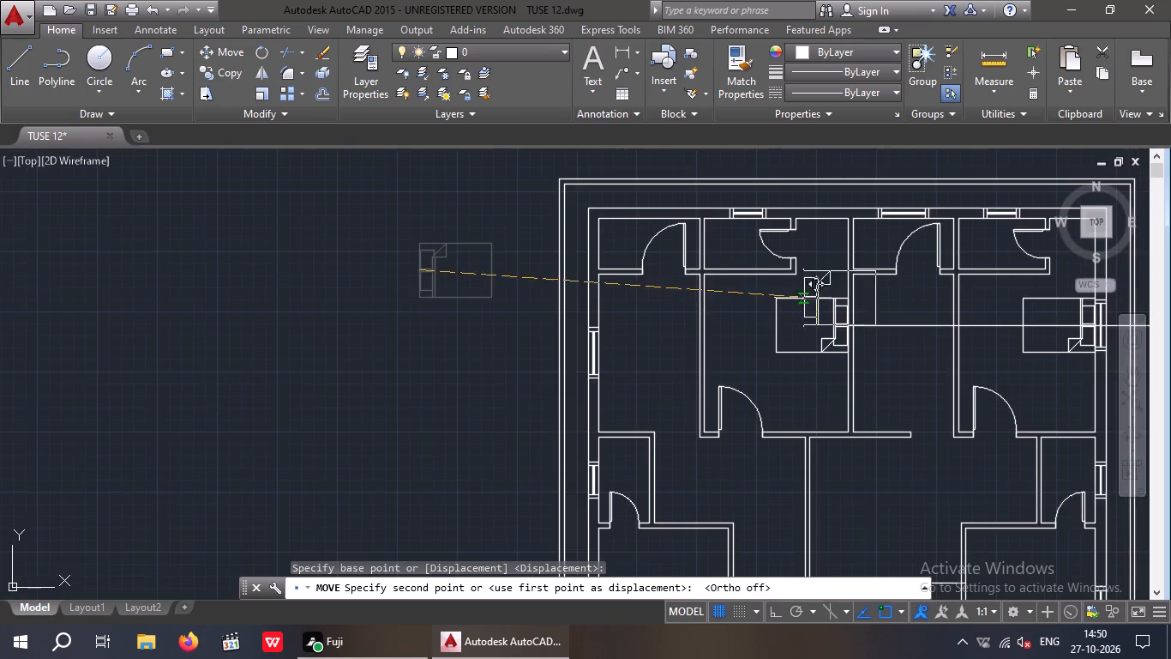
middle_click_drag(803, 298, 200, 314)
middle_click_drag(466, 450, 517, 174)
scroll(435, 317, "up", 4)
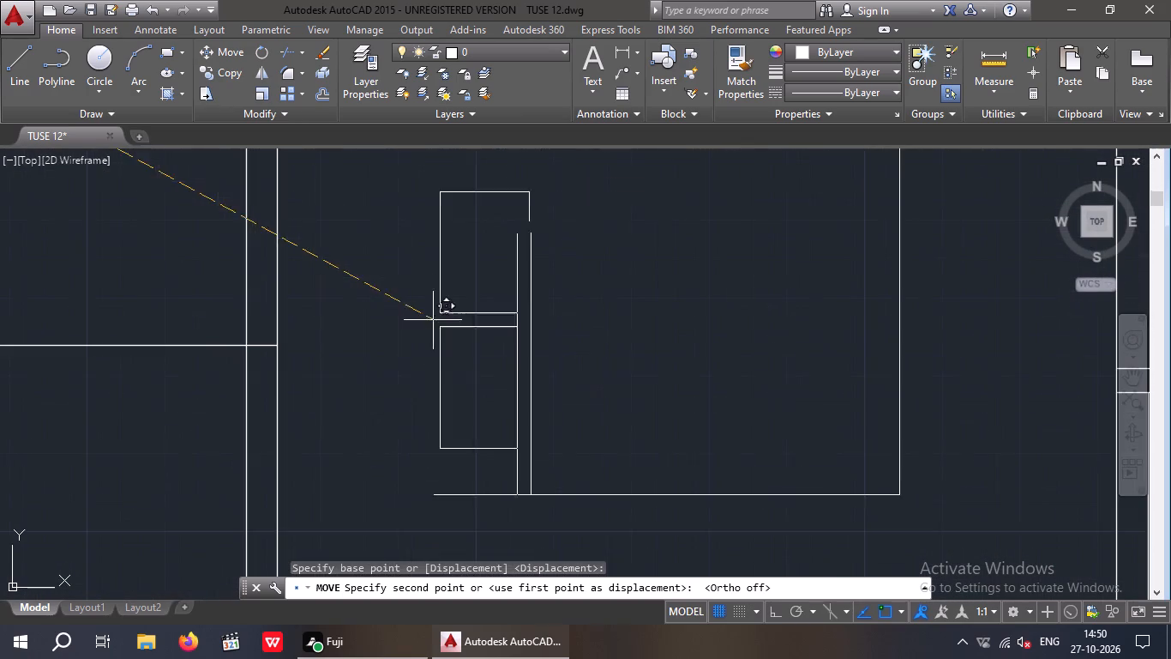
left_click(280, 348)
key("Escape")
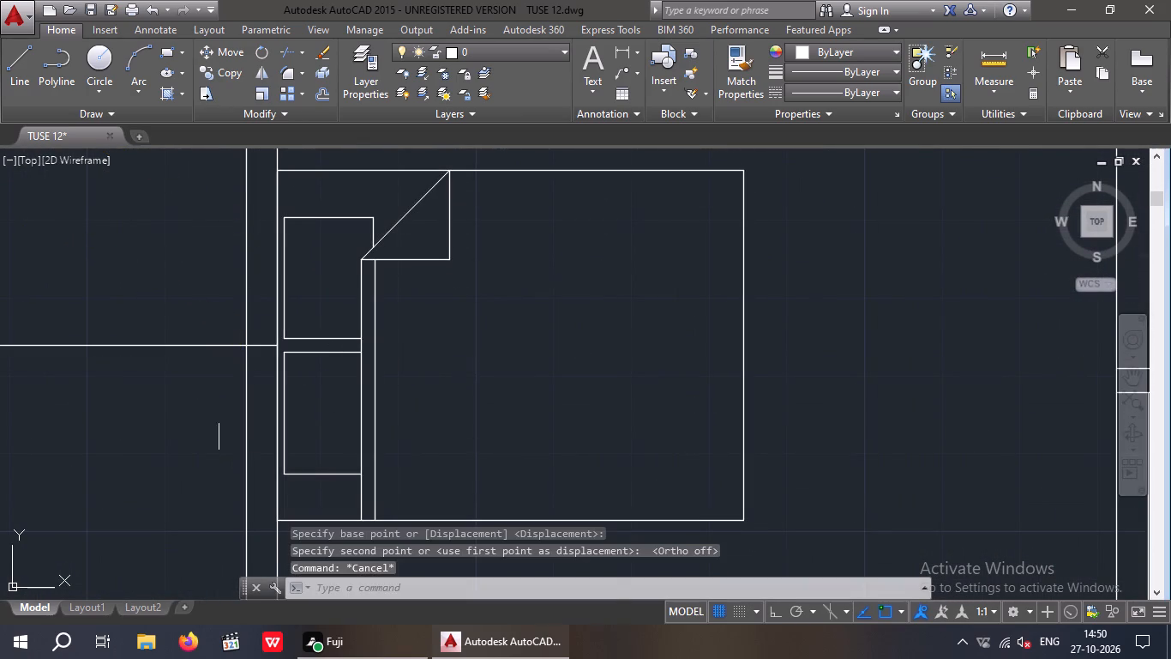
Erase the two short marker lines beside the right and left middle rooms.
left_click_drag(165, 411, 141, 366)
left_click(120, 298)
key("Delete")
scroll(254, 332, "up", 1)
scroll(255, 335, "down", 5)
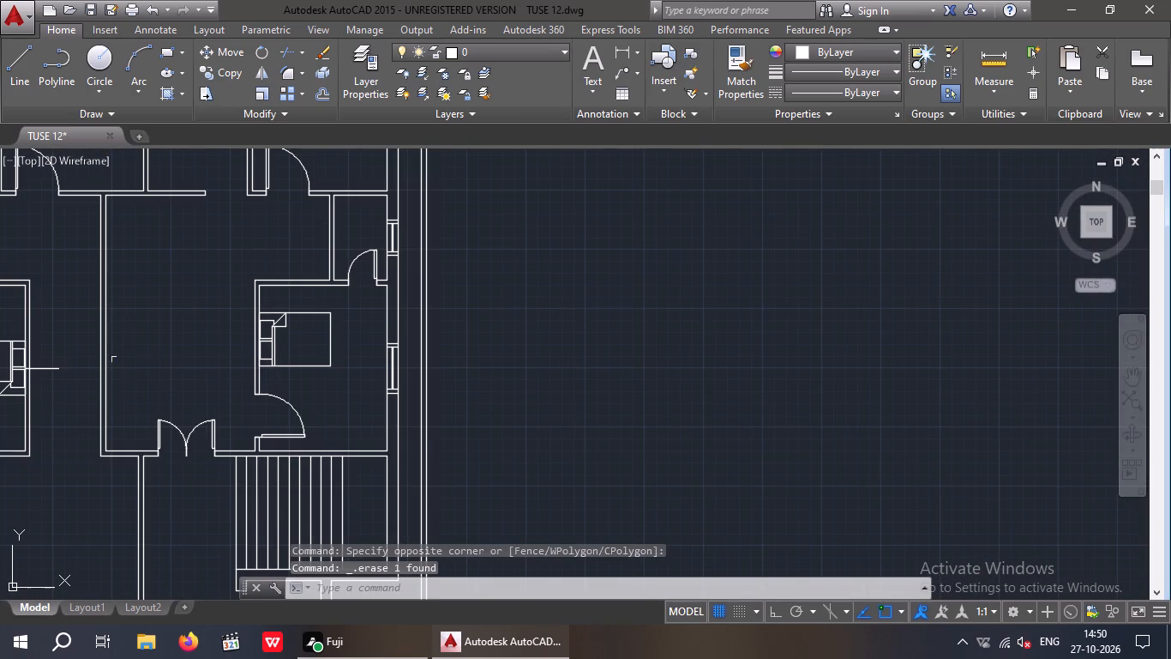
left_click_drag(74, 380, 66, 375)
left_click(57, 360)
key("Delete")
Erase the long horizontal marker line crossing the upper bedrooms.
middle_click_drag(187, 337, 221, 559)
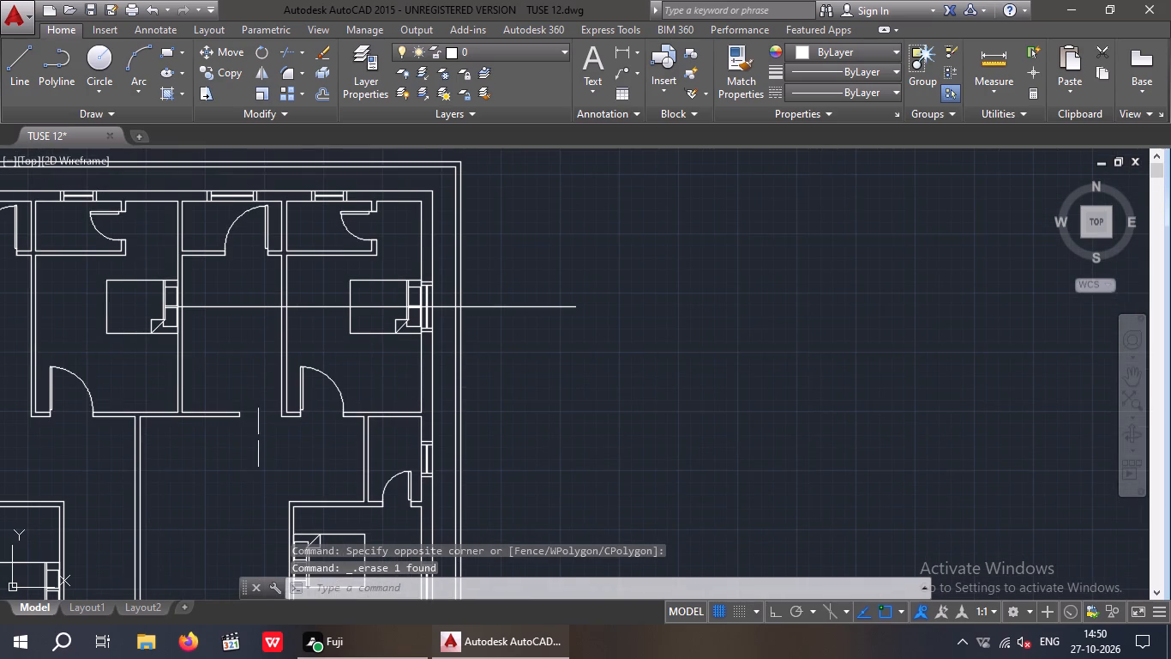
left_click_drag(266, 339, 245, 329)
left_click(243, 282)
key("Delete")
Save the drawing.
scroll(320, 434, "down", 1)
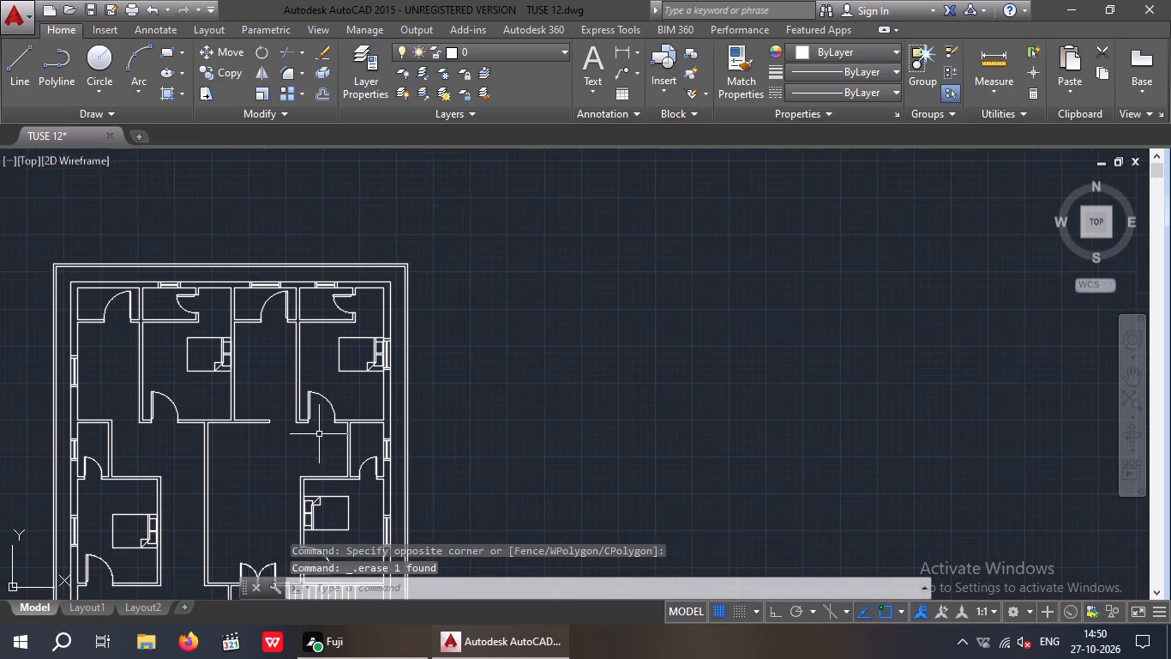
middle_click_drag(321, 434, 342, 424)
key("ctrl+s")
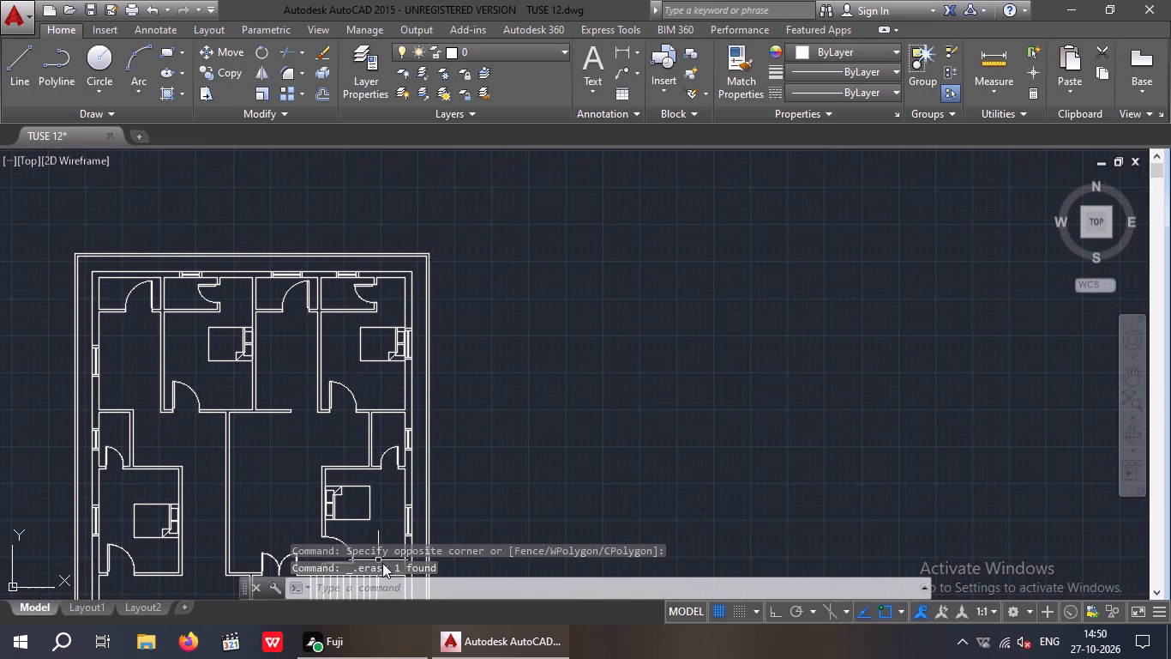
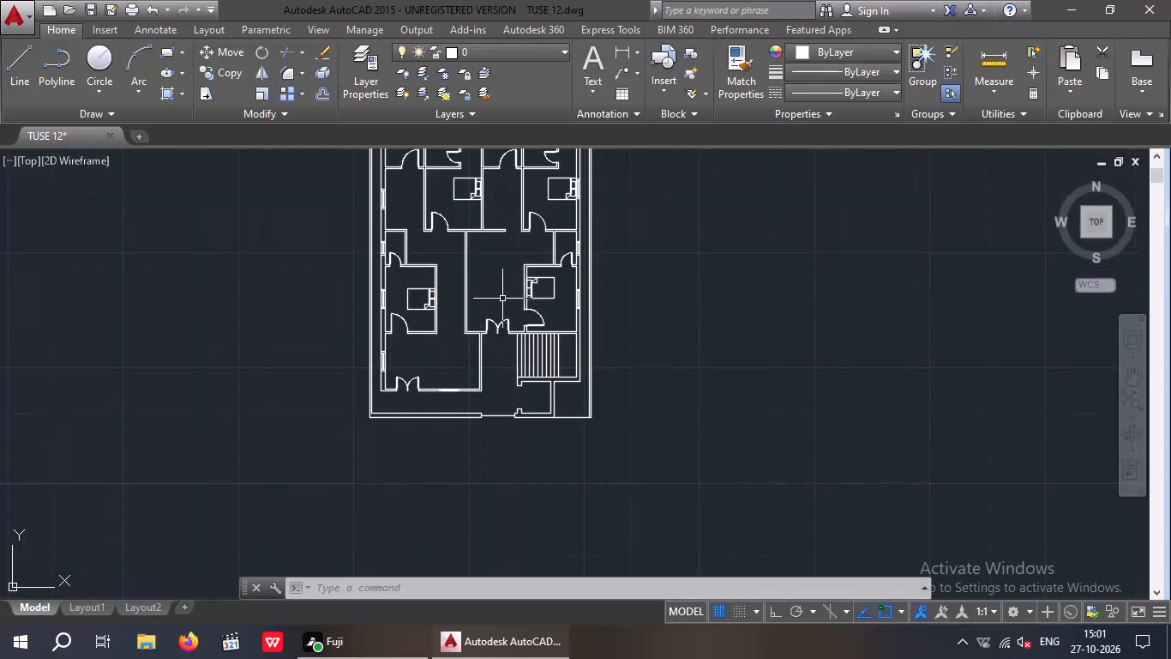
Insert the block Sofa - Roundback 7ft. at 0.75 scale in X, Y and Z, outside the plan's left boundary.
middle_click_drag(501, 344, 501, 450)
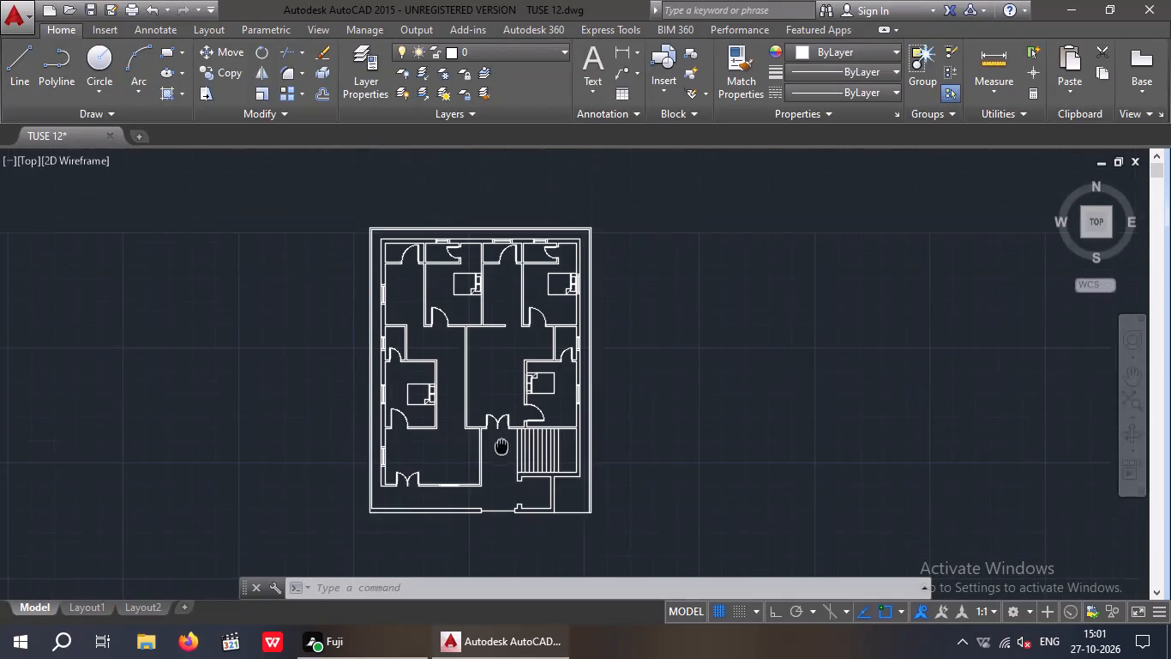
middle_click_drag(501, 450, 509, 494)
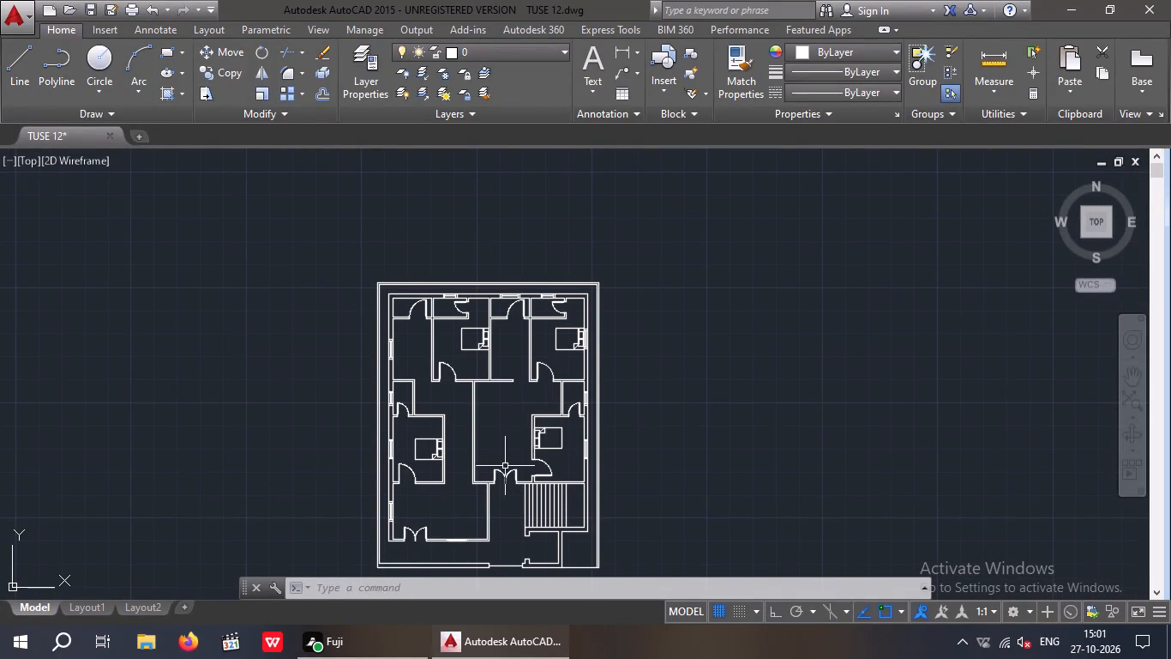
left_click(670, 67)
left_click(707, 278)
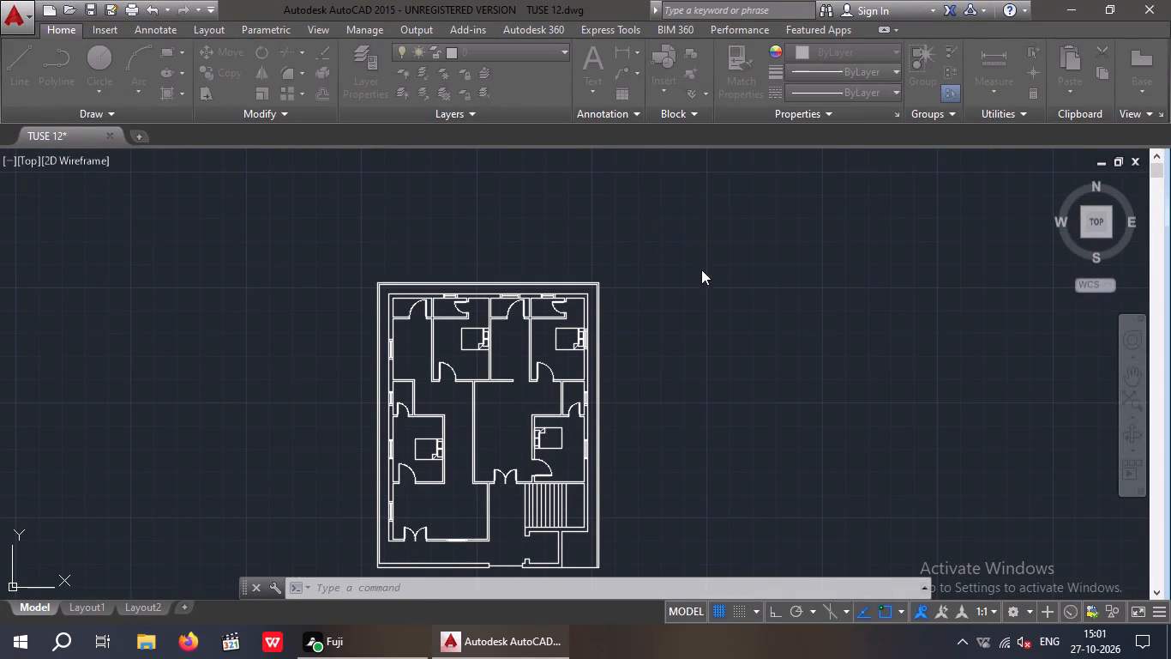
left_click(544, 209)
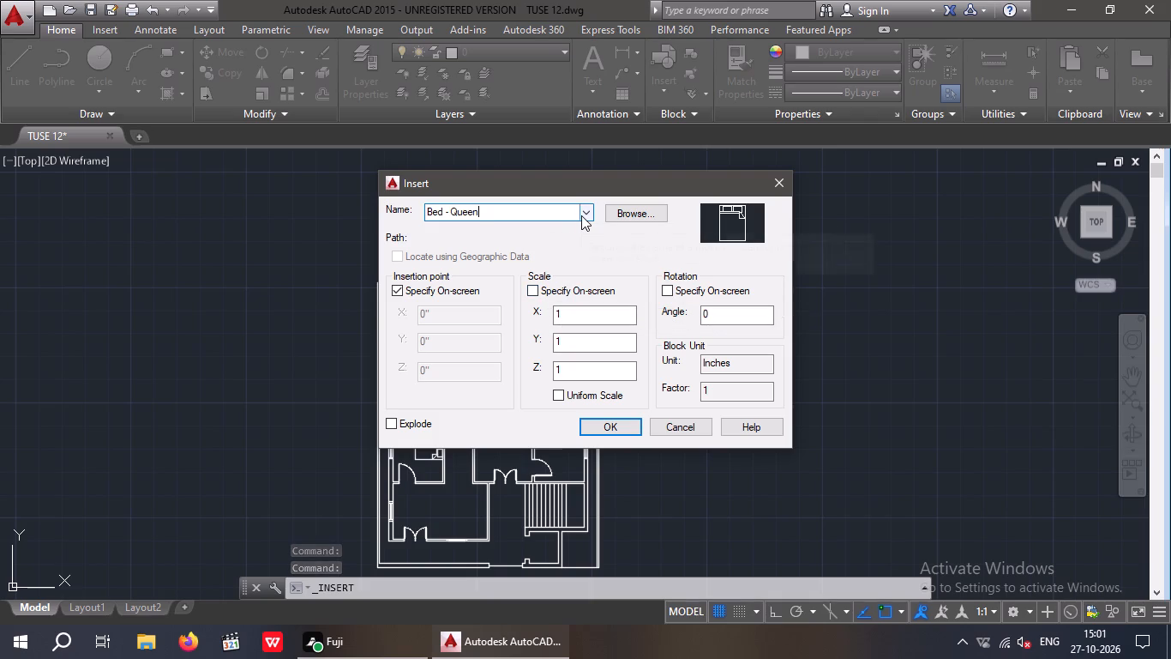
left_click(583, 215)
left_click(525, 264)
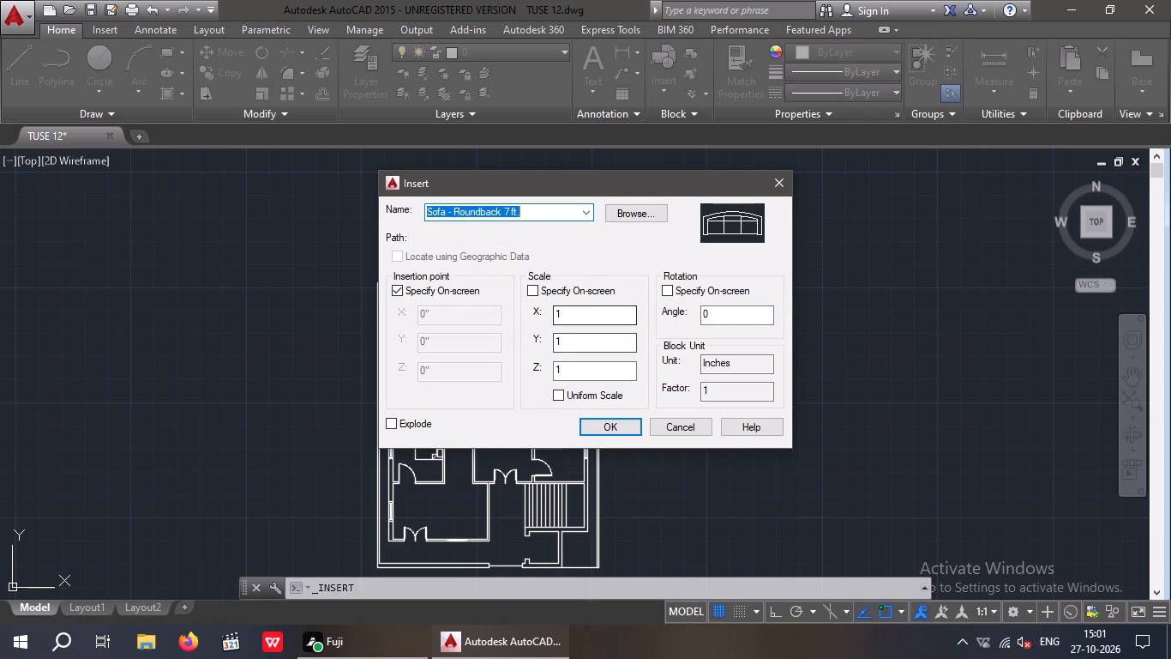
left_click(567, 320)
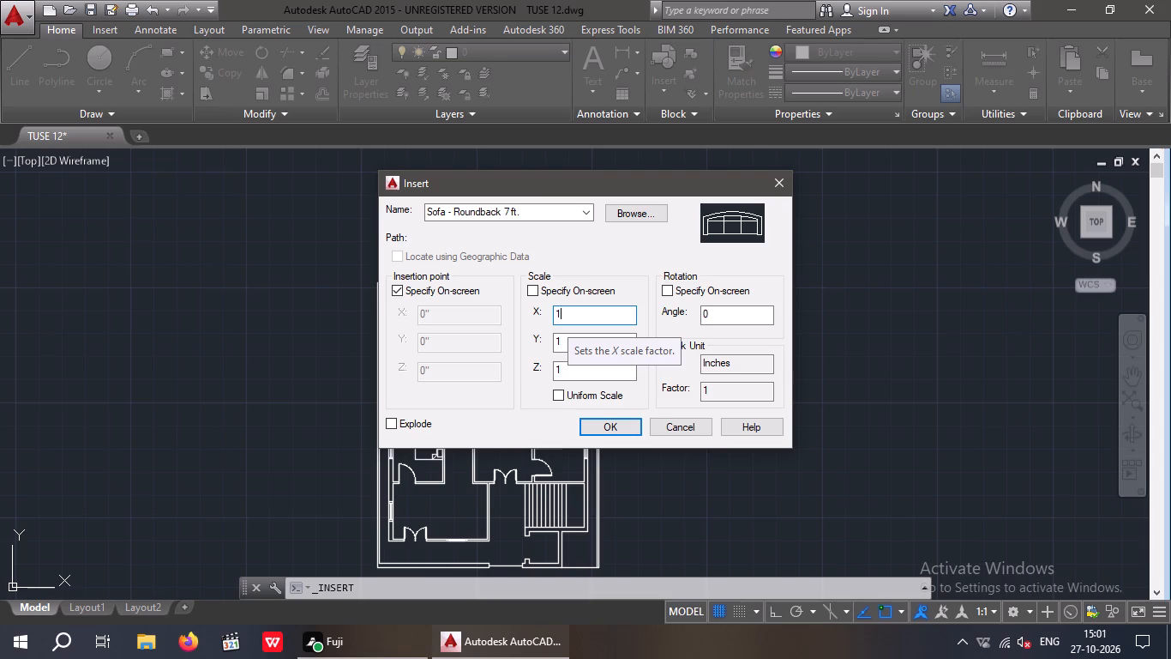
key("BackSpace")
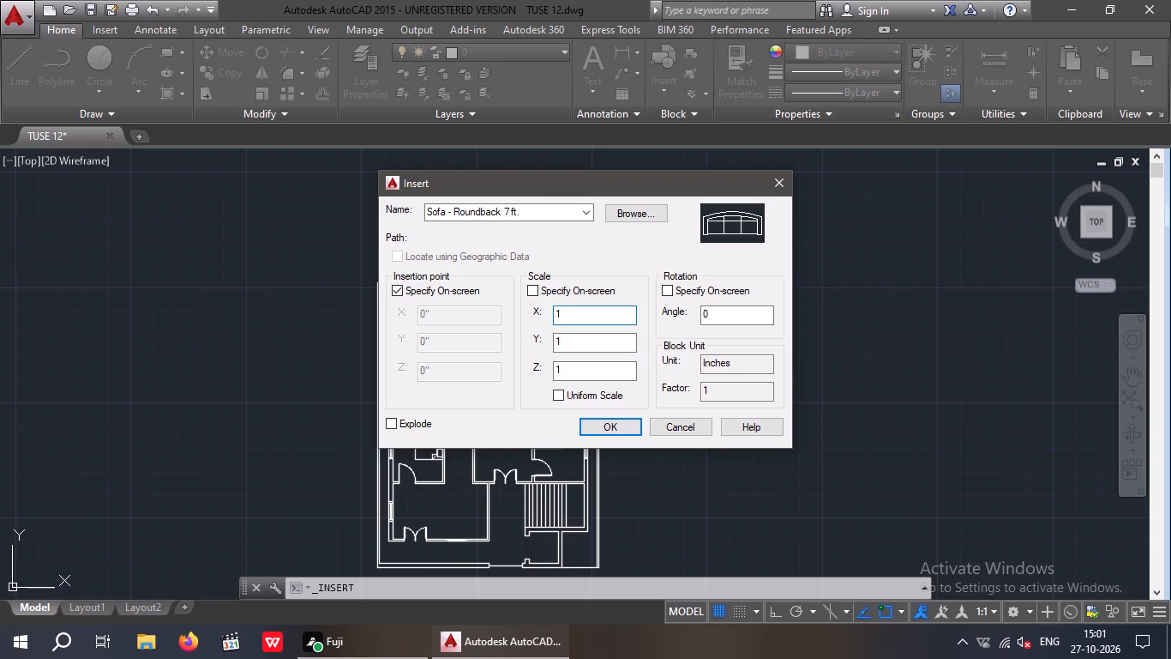
type("0.75")
left_click(568, 346)
key("BackSpace")
type("0.75")
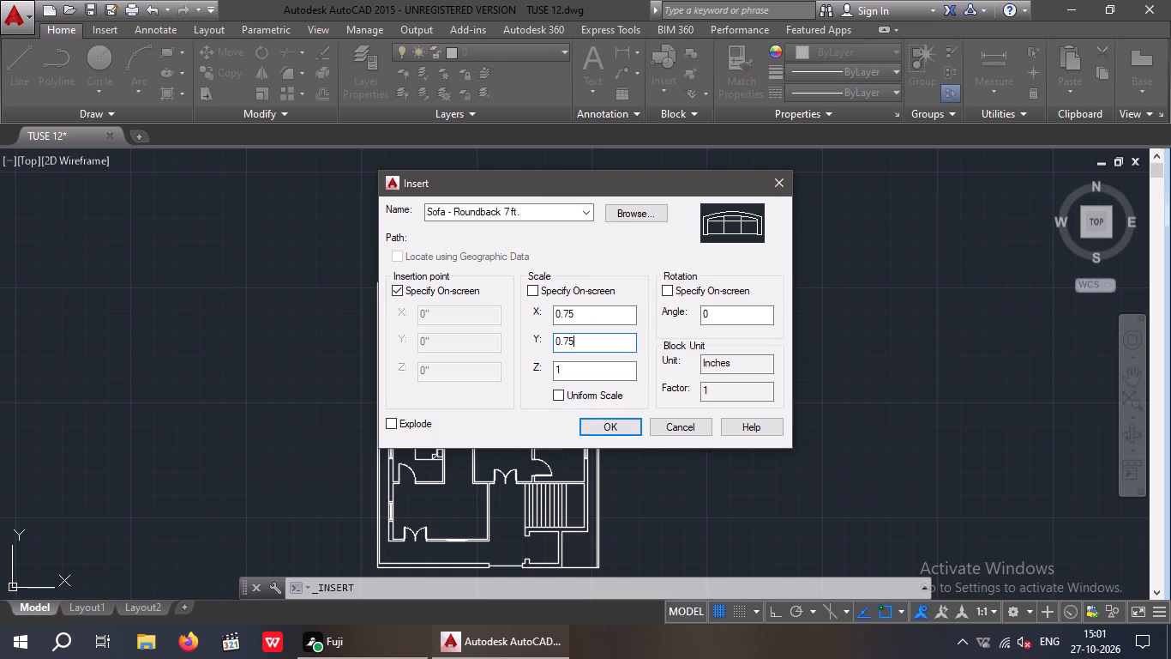
left_click(562, 377)
key("BackSpace")
type("0.75")
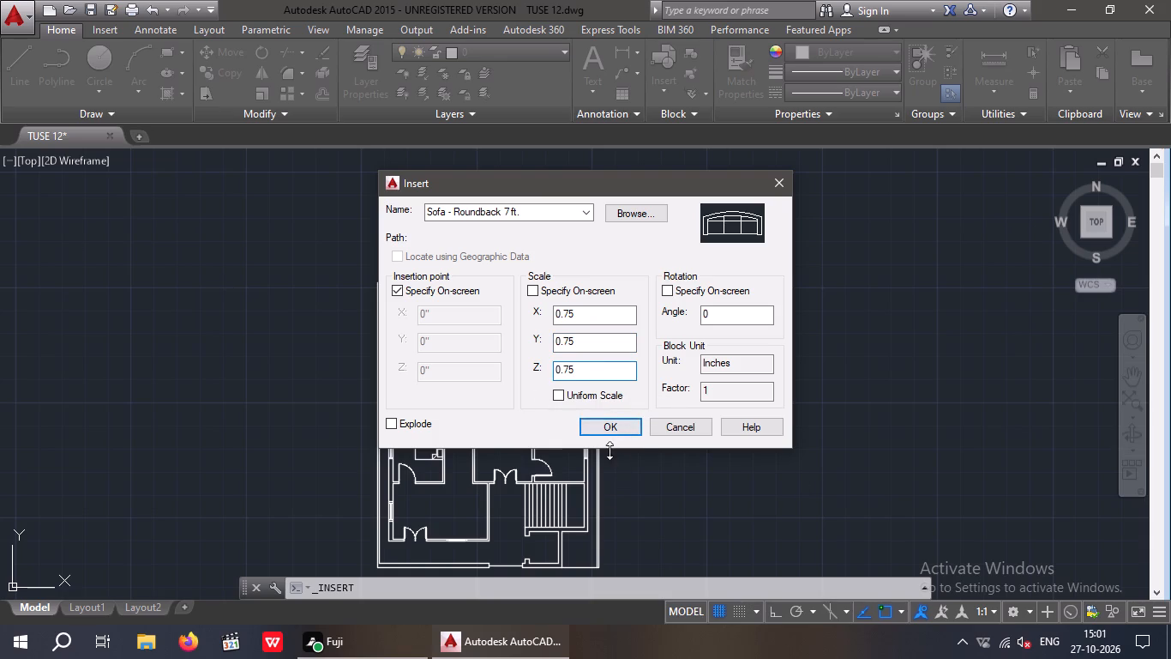
left_click(602, 434)
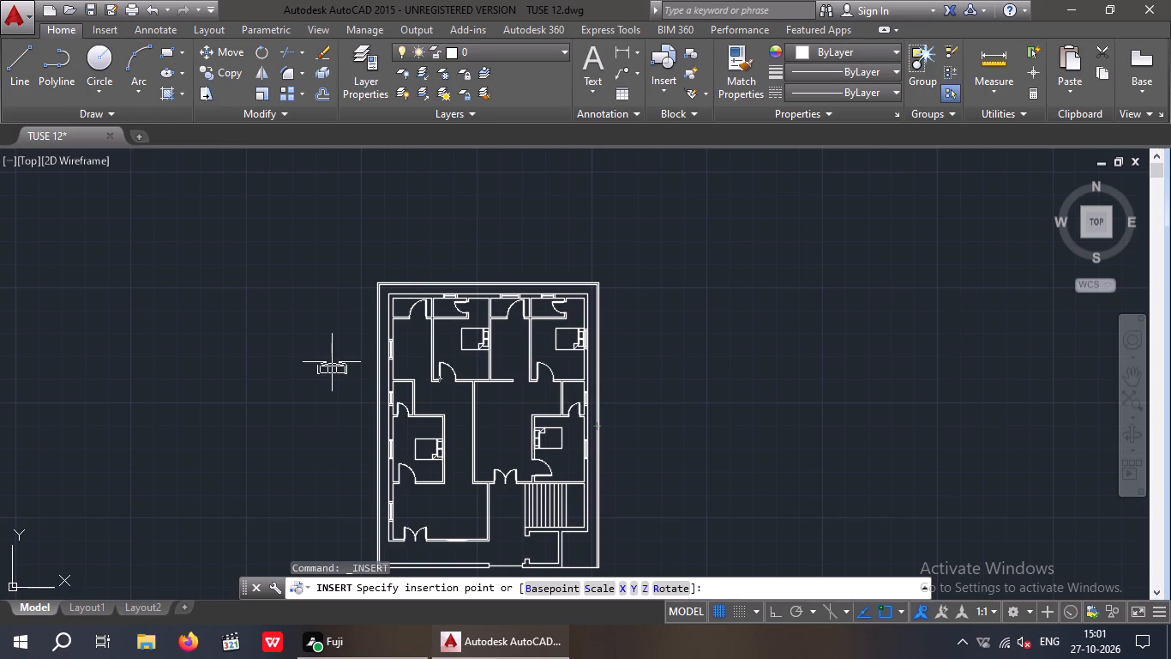
left_click(332, 362)
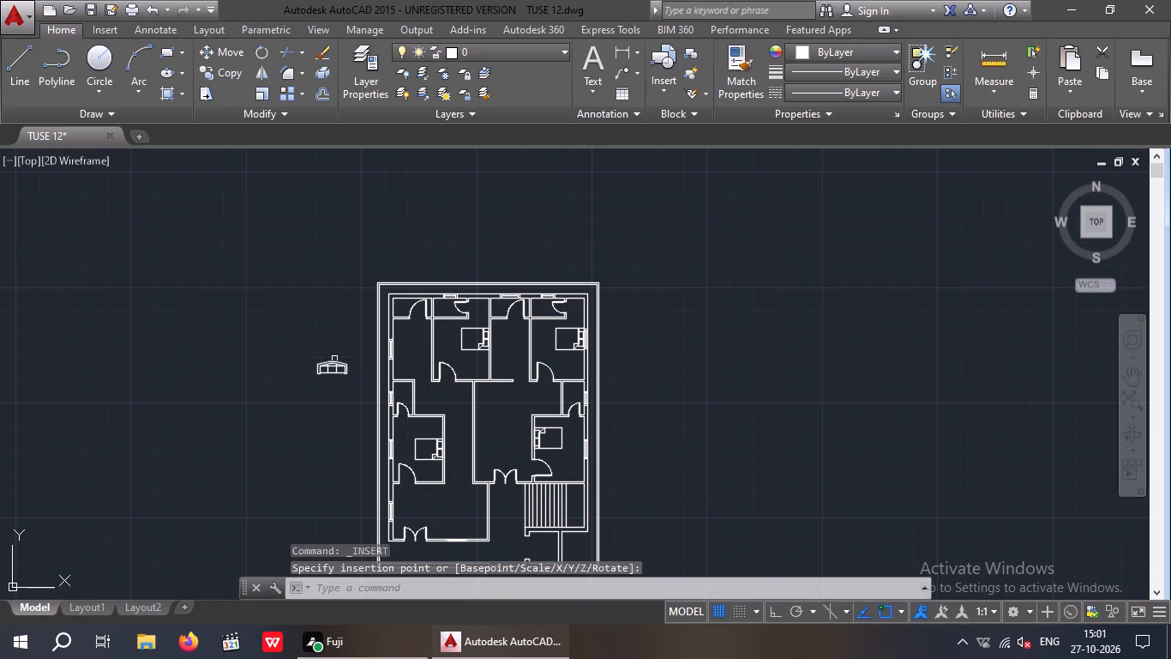
Rotate the inserted sofa 90° clockwise with Ortho on, so its curved back faces the building.
scroll(321, 370, "up", 3)
left_click_drag(432, 293, 442, 408)
left_click(382, 441)
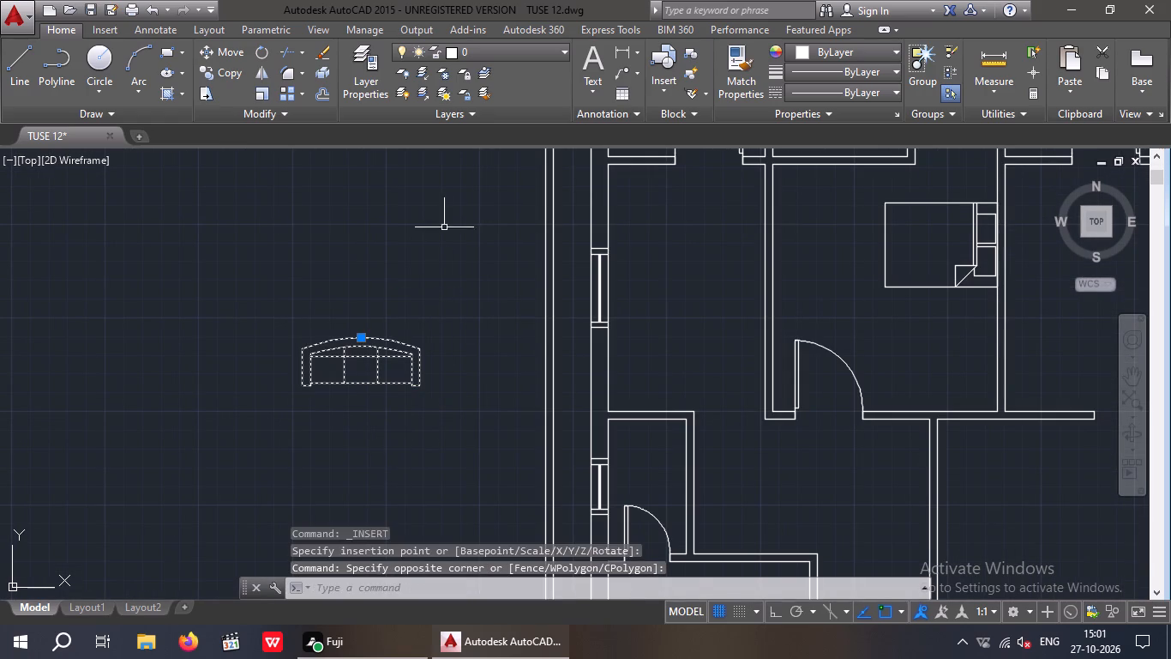
left_click(262, 57)
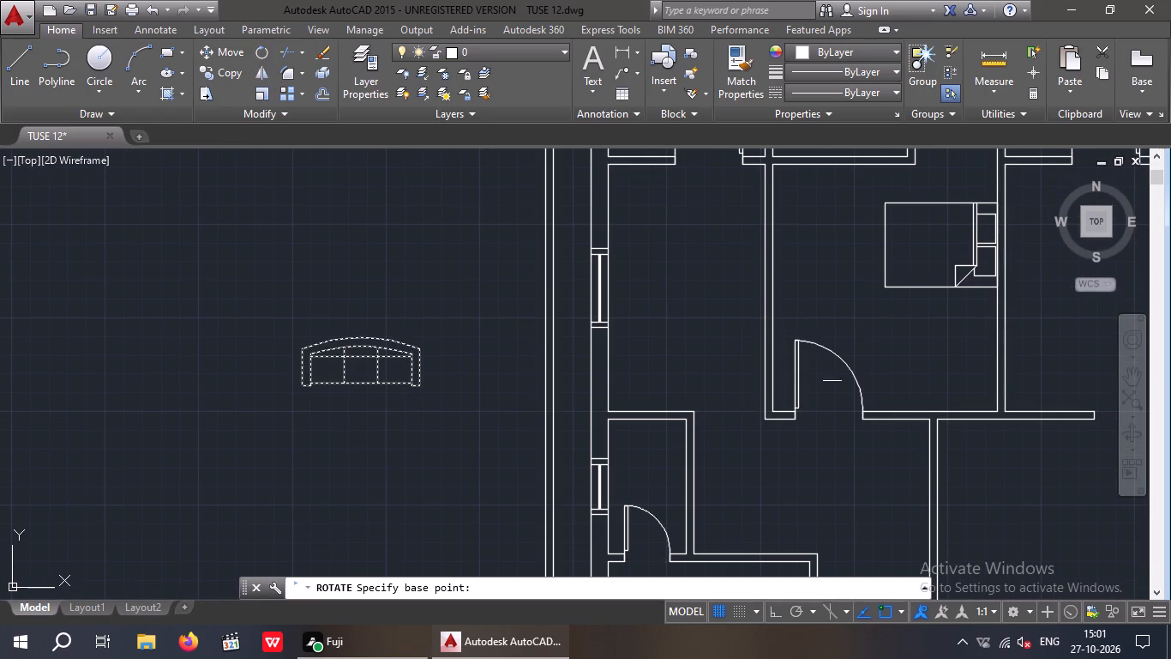
left_click(778, 608)
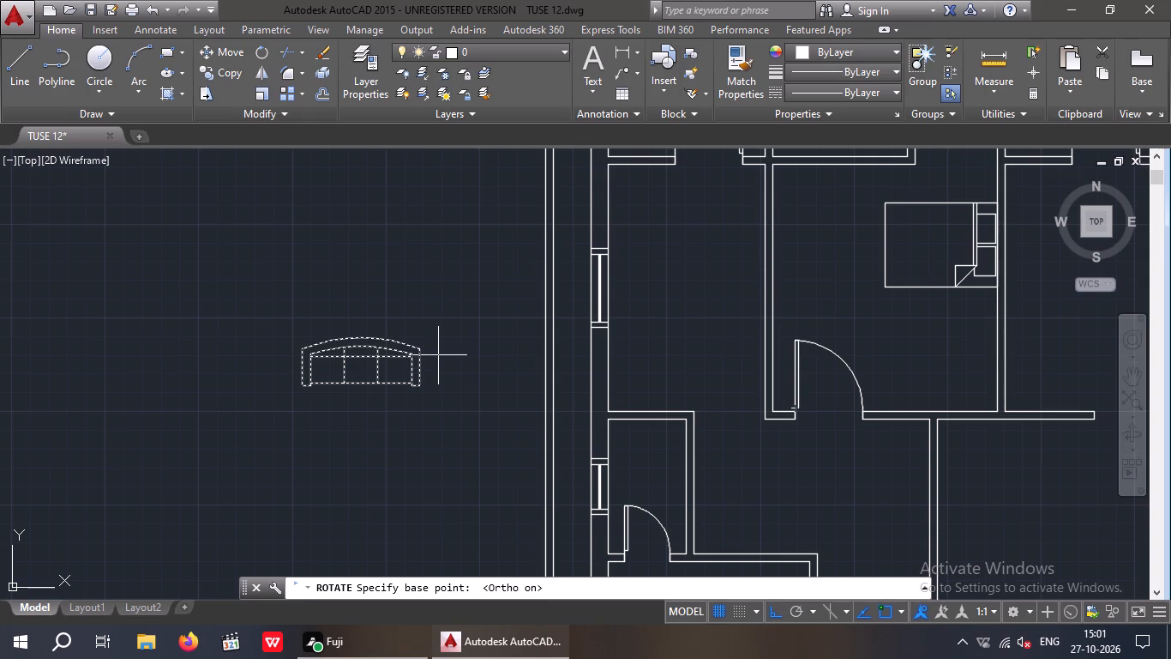
left_click(426, 349)
left_click(409, 469)
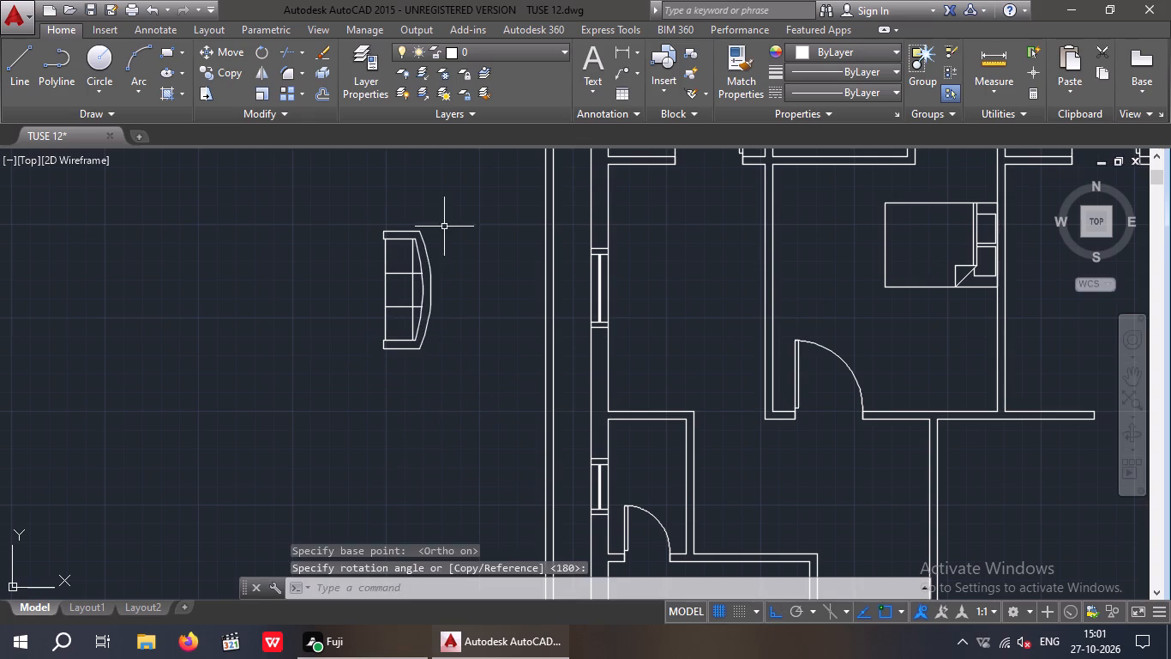
Copy the rotated sofa by its back midpoint to the right wall of the lower-left room, with Ortho off.
left_click_drag(446, 225, 383, 323)
left_click(336, 352)
left_click(228, 80)
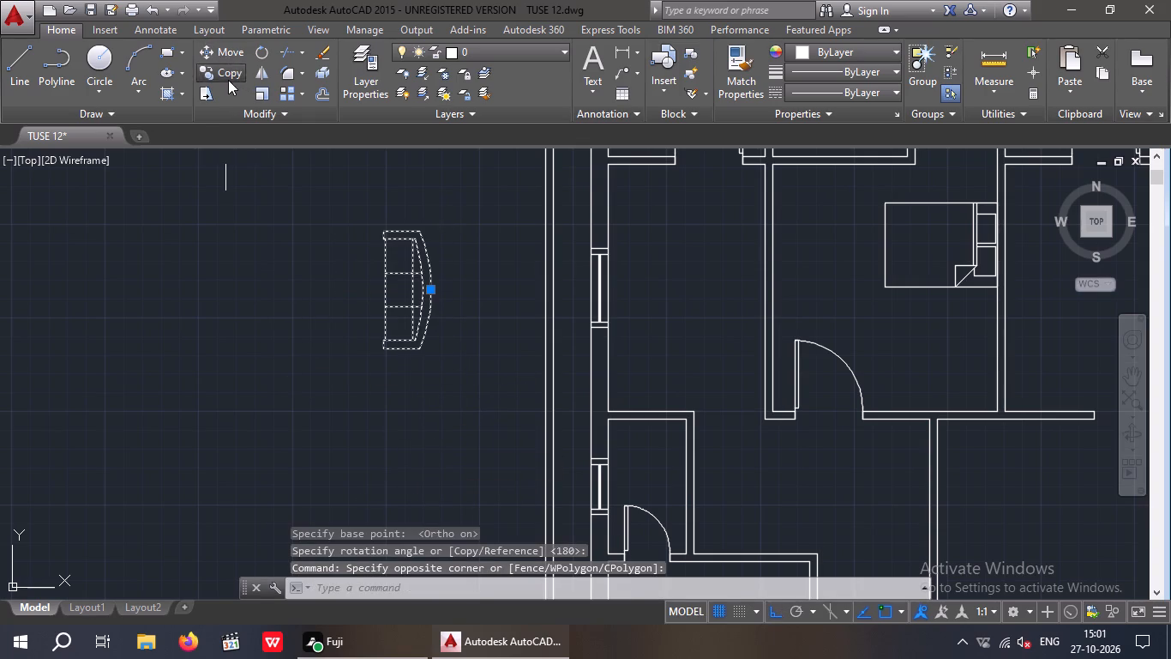
left_click(435, 289)
middle_click_drag(431, 285, 408, 248)
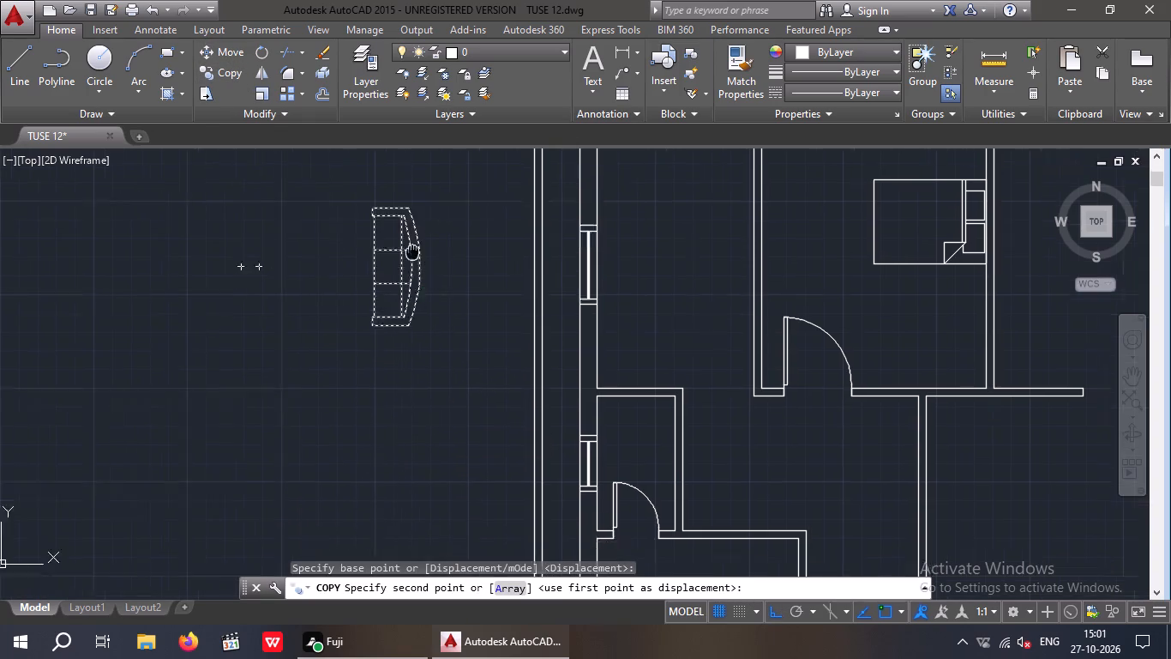
middle_click_drag(408, 248, 363, 213)
scroll(357, 219, "down", 3)
left_click(778, 614)
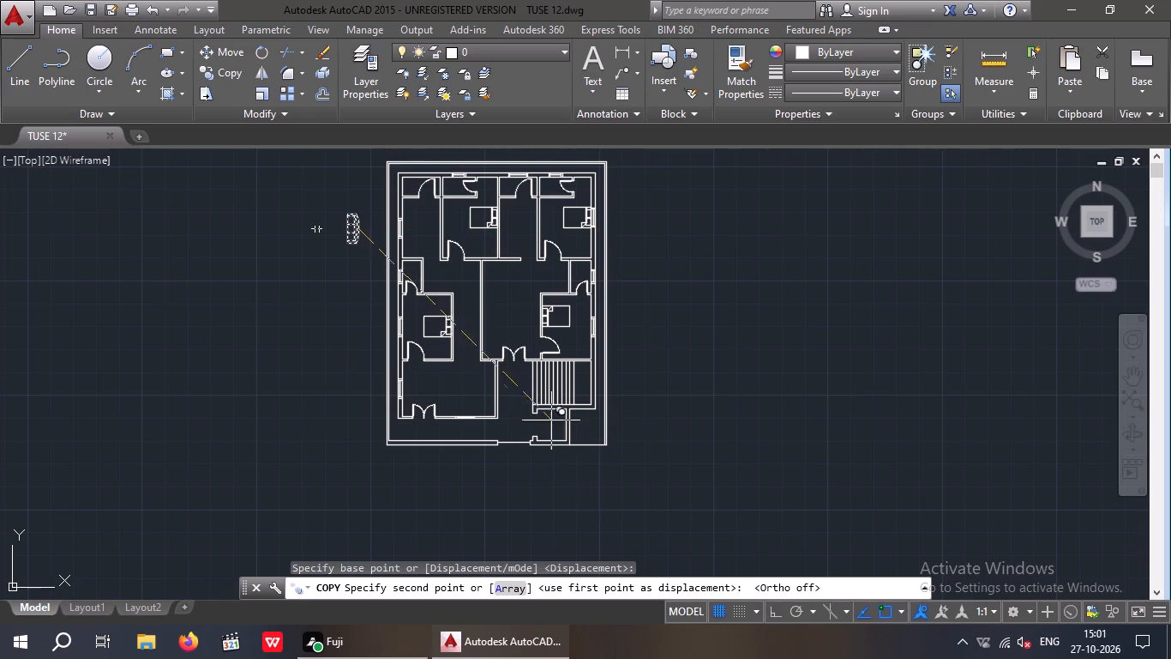
scroll(471, 375, "up", 5)
middle_click_drag(523, 396, 447, 241)
scroll(465, 241, "down", 4)
scroll(489, 279, "up", 3)
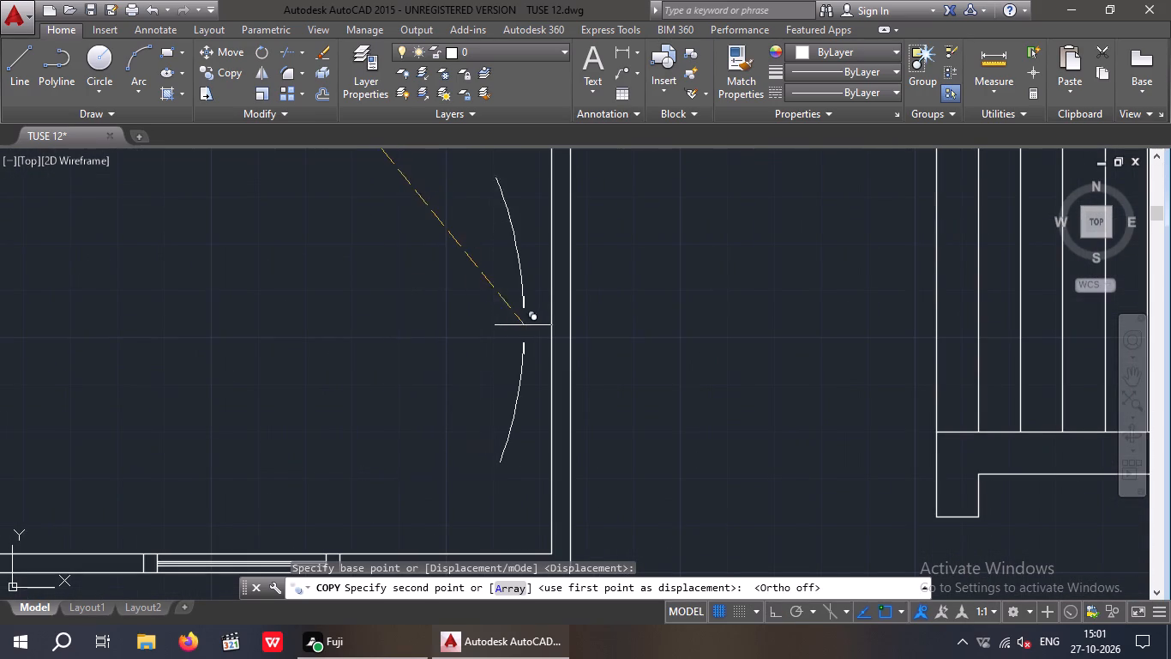
left_click(523, 325)
Place a second sofa copy outside the left boundary, beside the lower-left room, and end the copying.
scroll(494, 289, "down", 5)
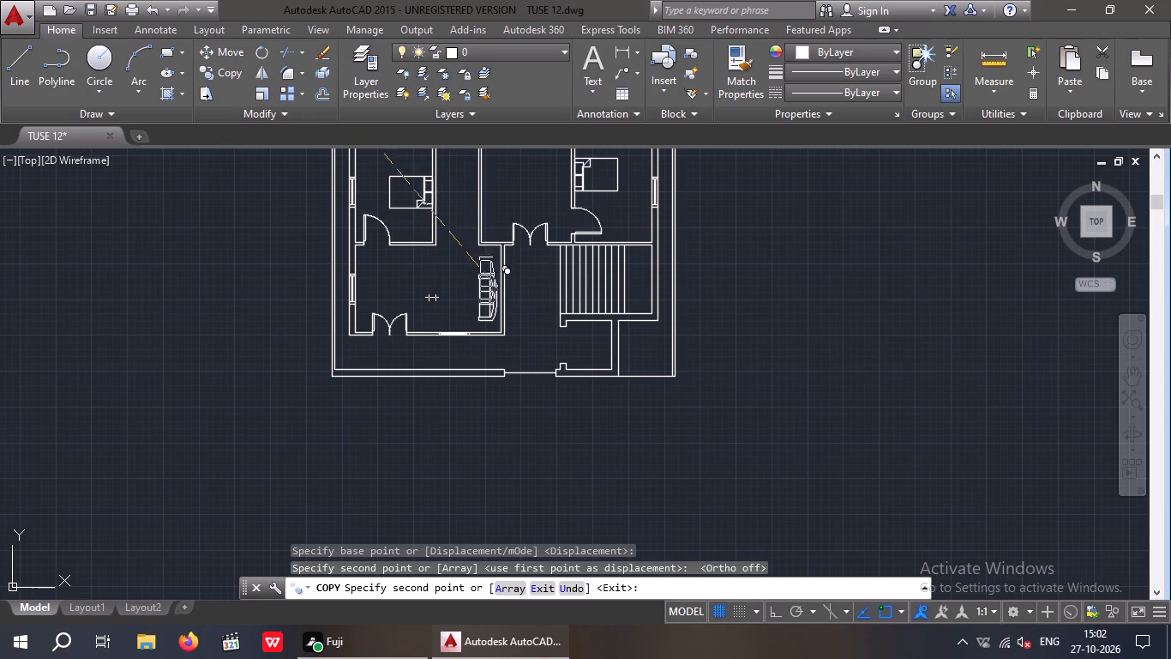
left_click(275, 332)
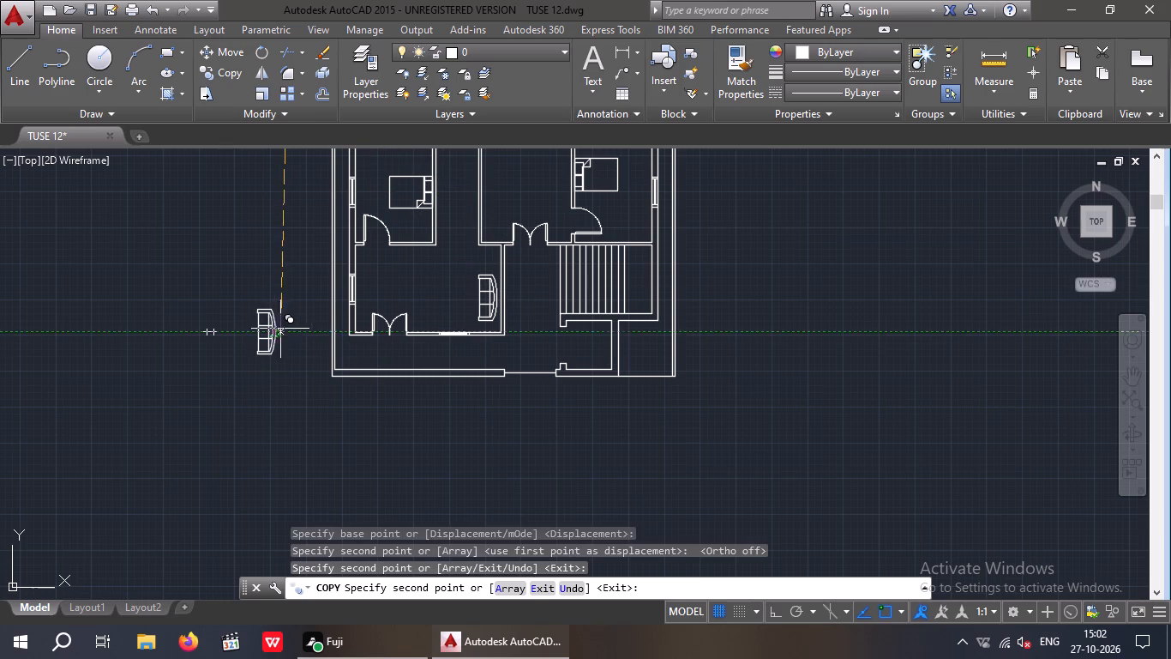
middle_click_drag(306, 308, 292, 469)
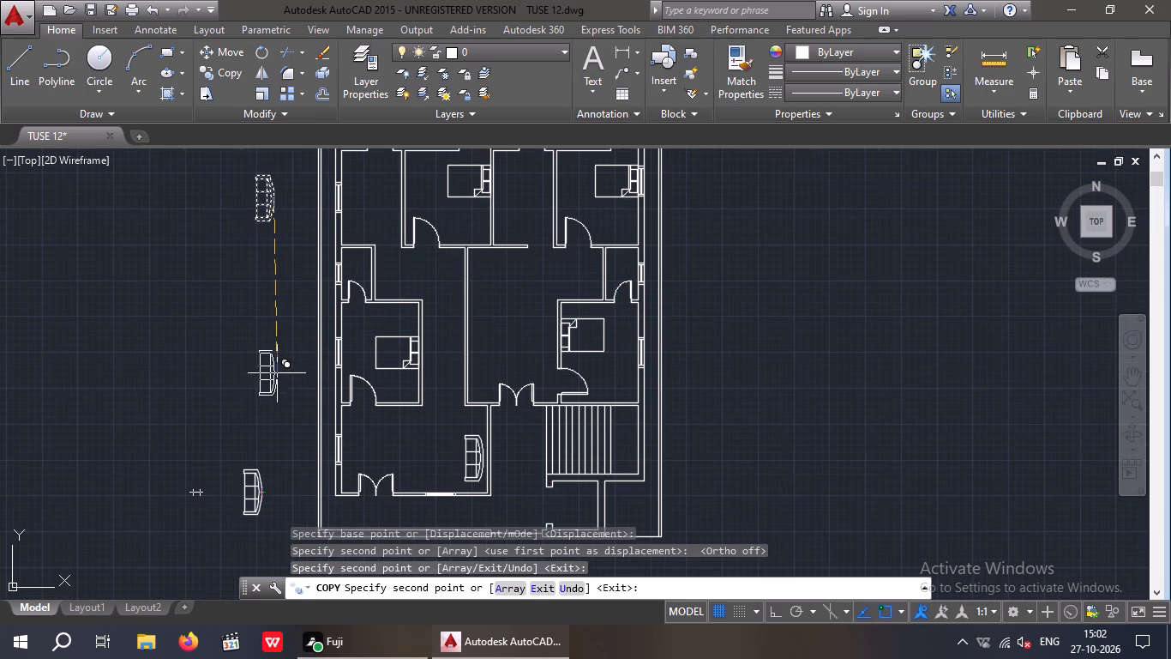
key("Escape")
Rotate the sofa copy outside the lower-left room 90° clockwise with Ortho on, so its curved back faces down.
middle_click_drag(271, 396, 306, 264)
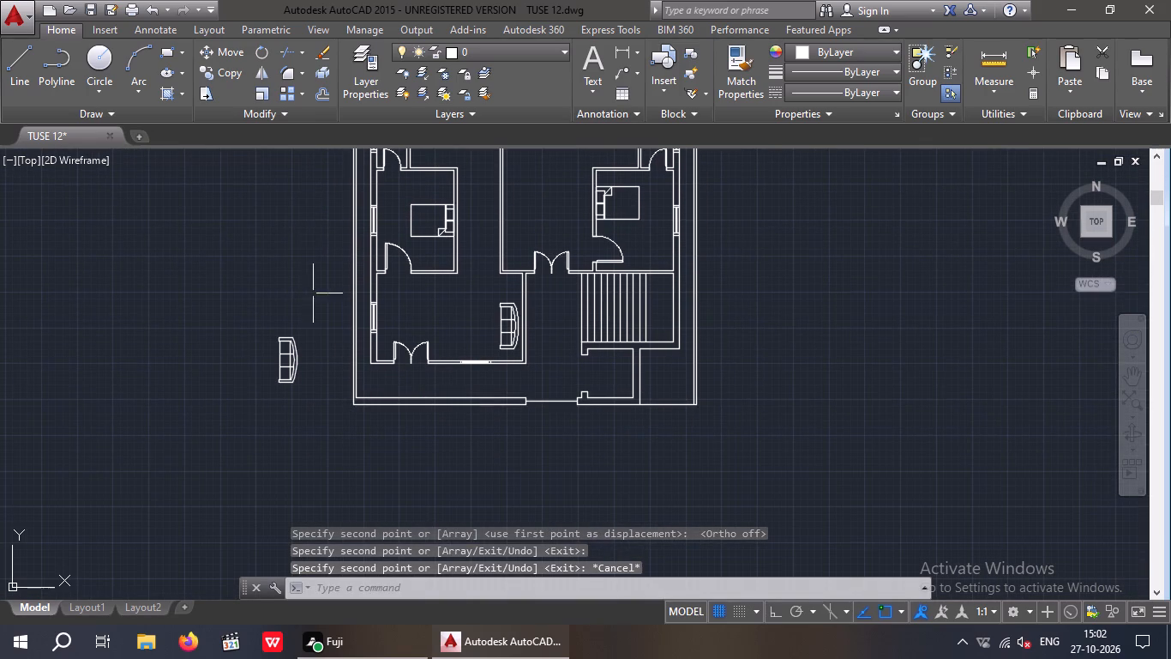
left_click_drag(314, 293, 320, 371)
left_click_drag(301, 299, 306, 311)
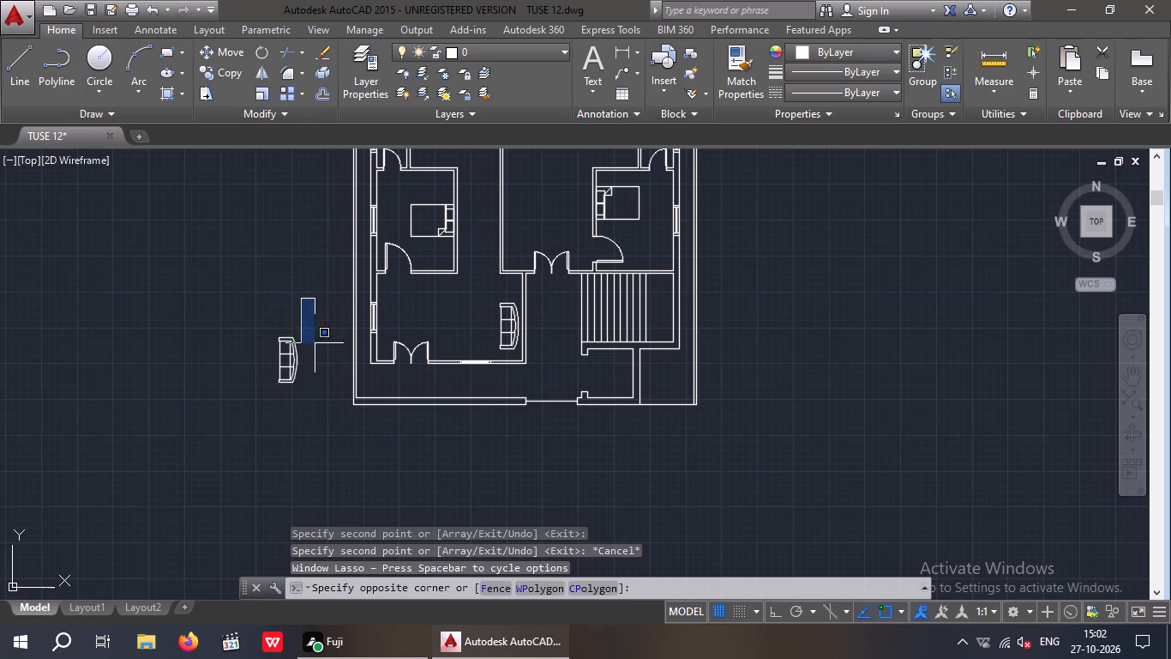
left_click(260, 403)
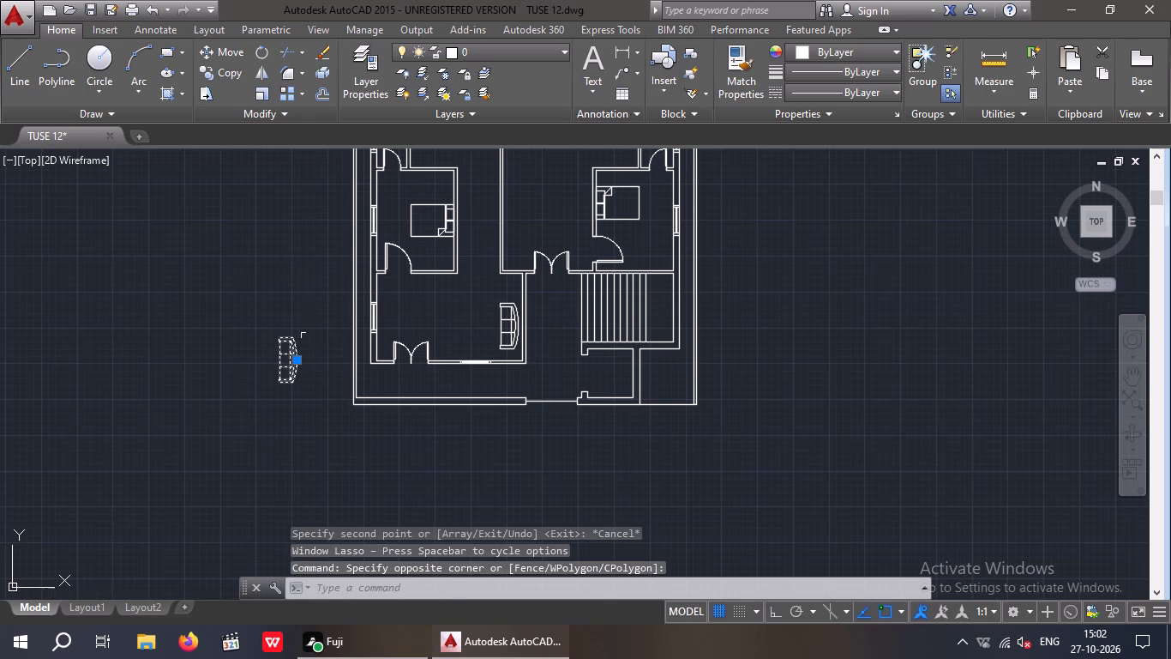
left_click(258, 52)
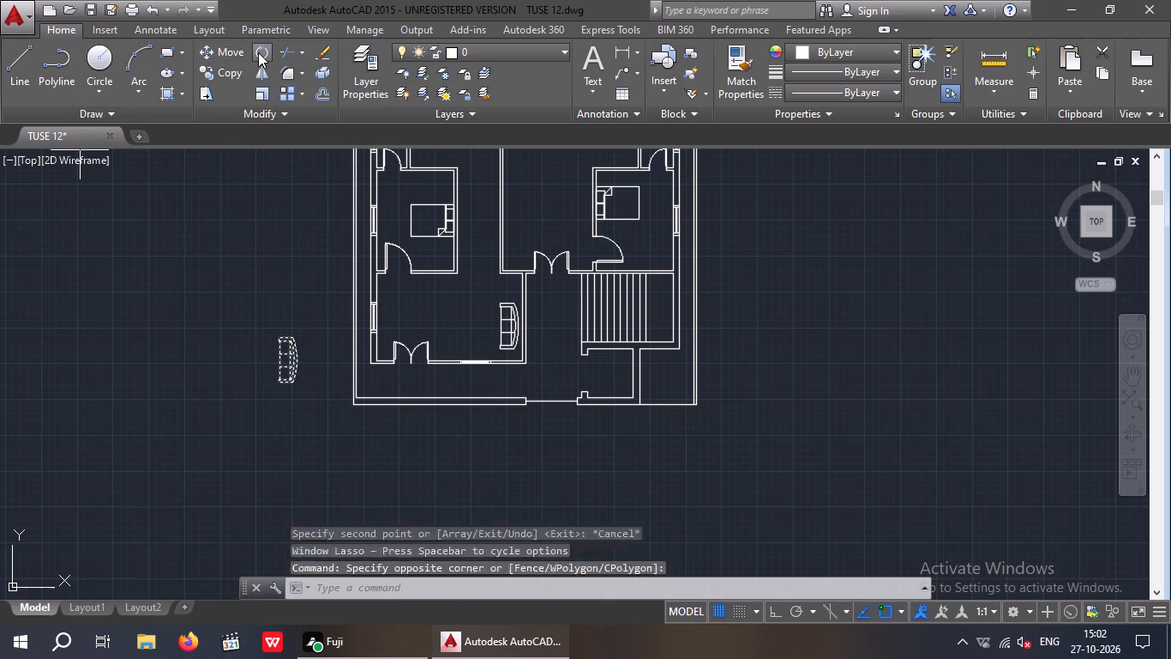
left_click_drag(293, 334, 301, 342)
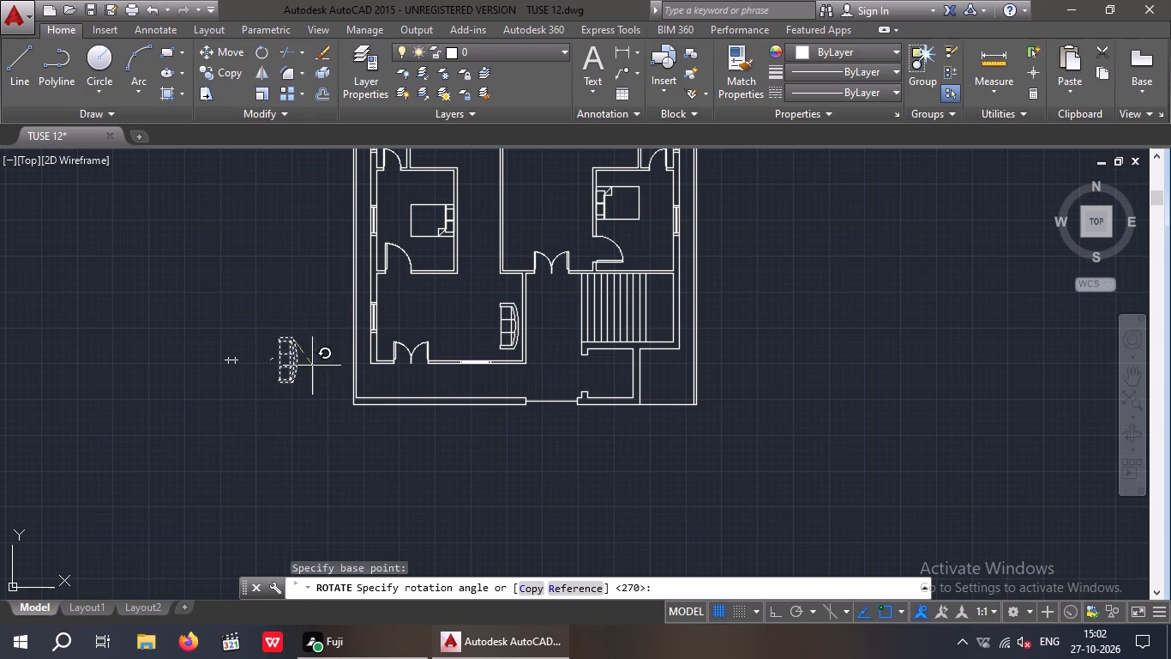
left_click(777, 614)
left_click(199, 464)
Move the rotated sofa by its back midpoint to the lower-left room's bottom wall, near the window's left end, with Ortho off.
left_click_drag(293, 265, 298, 335)
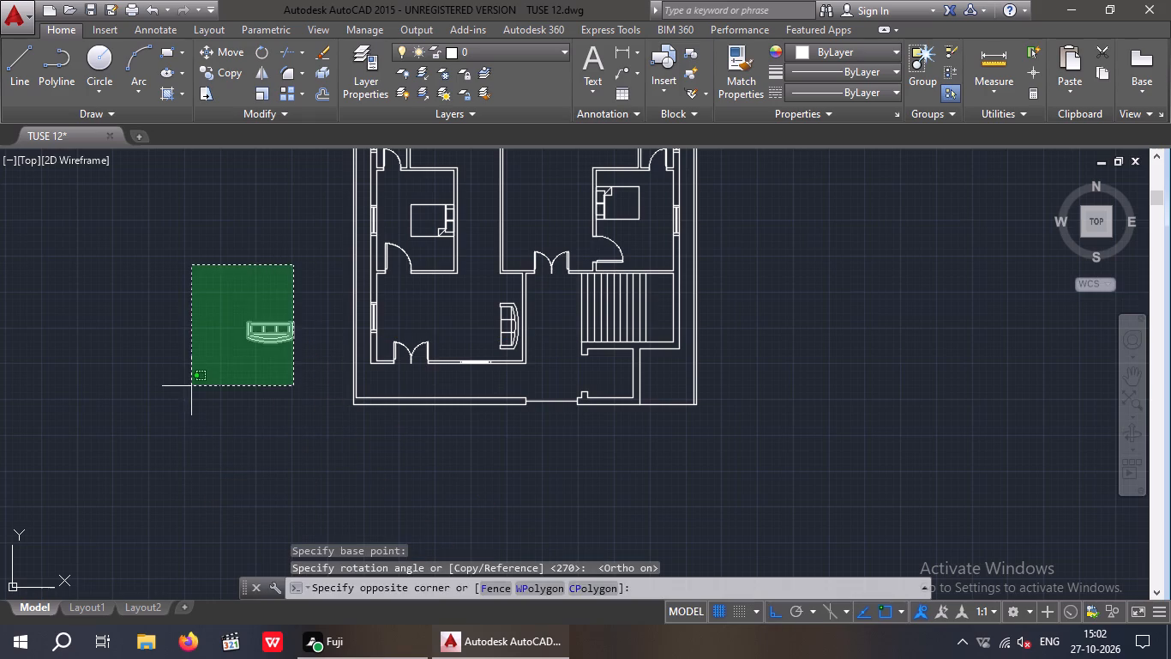
left_click(192, 386)
left_click(217, 56)
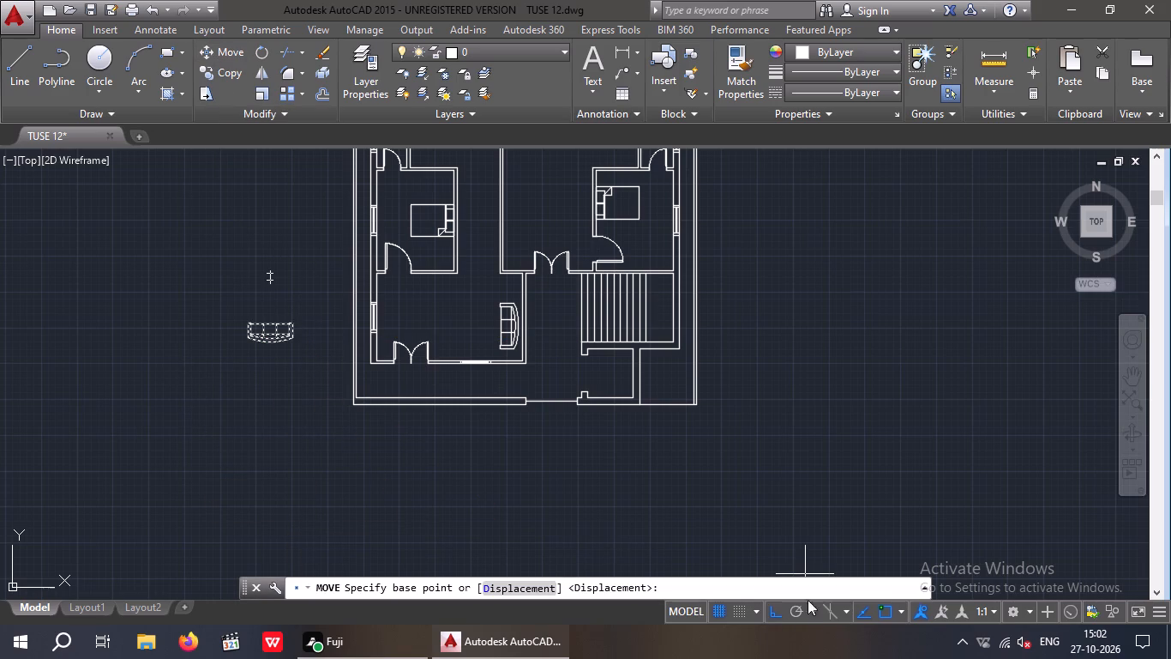
left_click(770, 613)
scroll(268, 346, "up", 3)
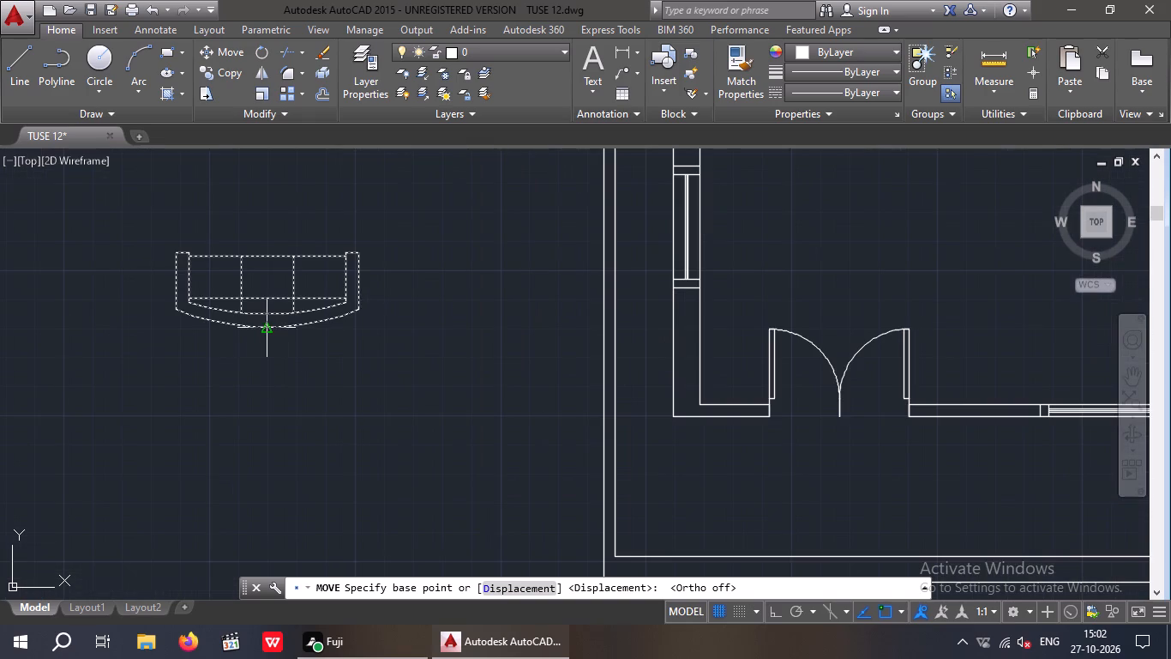
left_click(266, 323)
scroll(316, 431, "down", 1)
middle_click_drag(317, 431, 224, 433)
middle_click_drag(141, 425, 68, 417)
middle_click(0, 414)
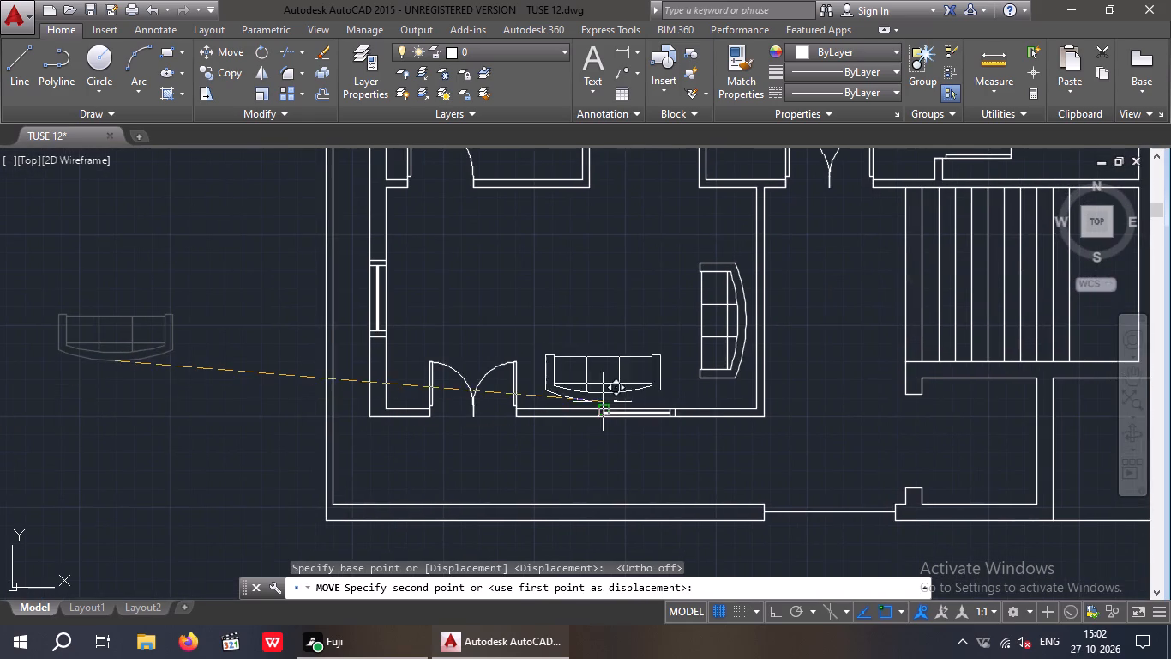
scroll(603, 402, "up", 1)
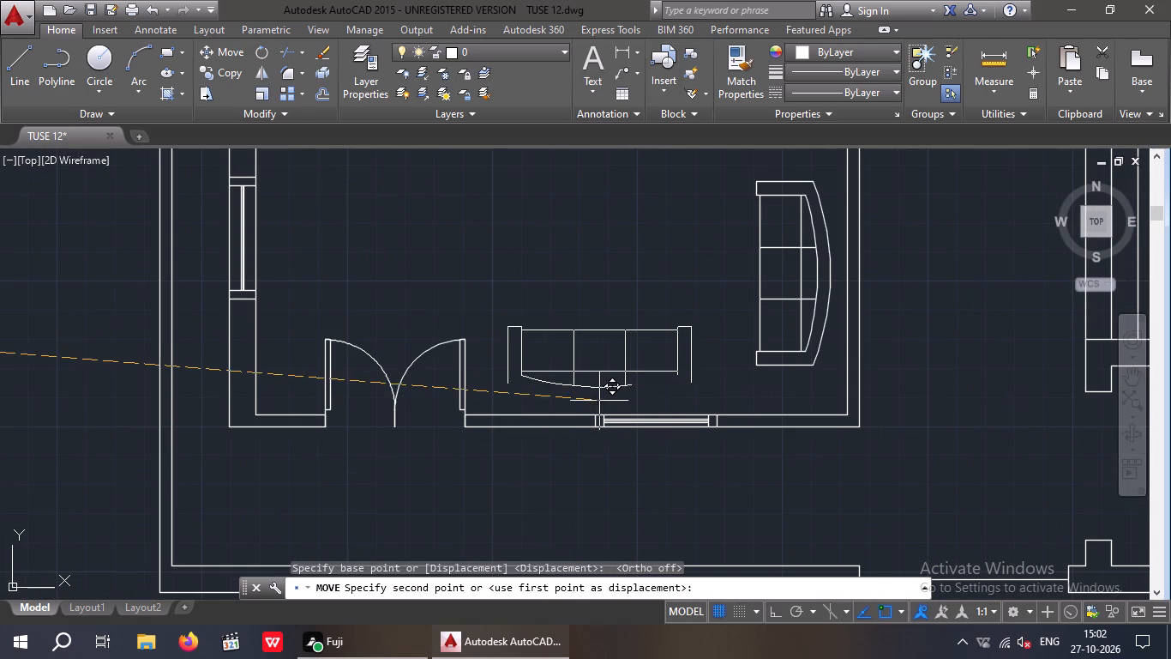
left_click(604, 399)
scroll(606, 396, "down", 3)
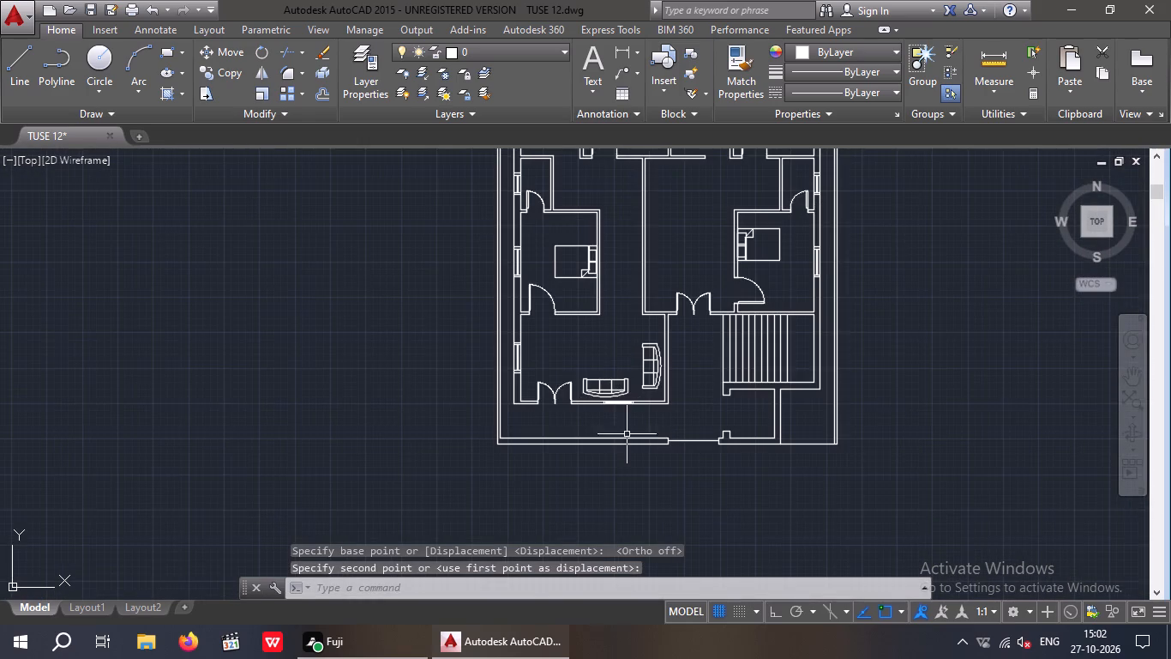
Rotate the spare sofa outside the left boundary 180° with Ortho on, so its curved back faces left.
middle_click_drag(640, 448, 541, 464)
middle_click_drag(513, 407, 534, 543)
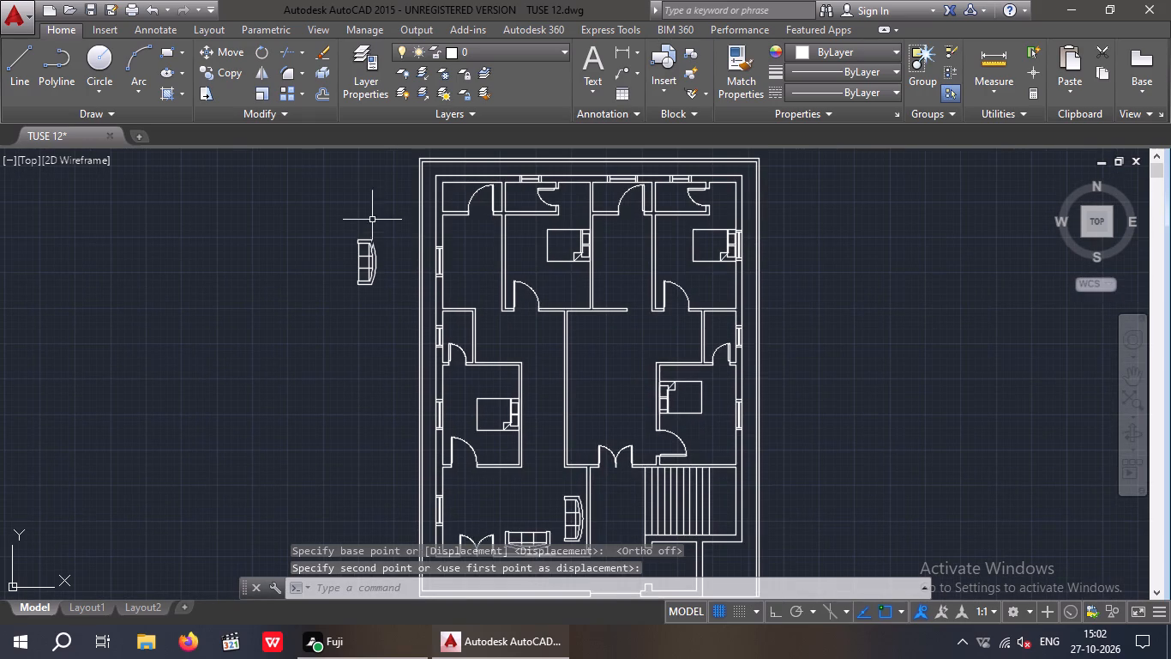
left_click_drag(378, 221, 354, 314)
left_click(288, 316)
left_click(259, 45)
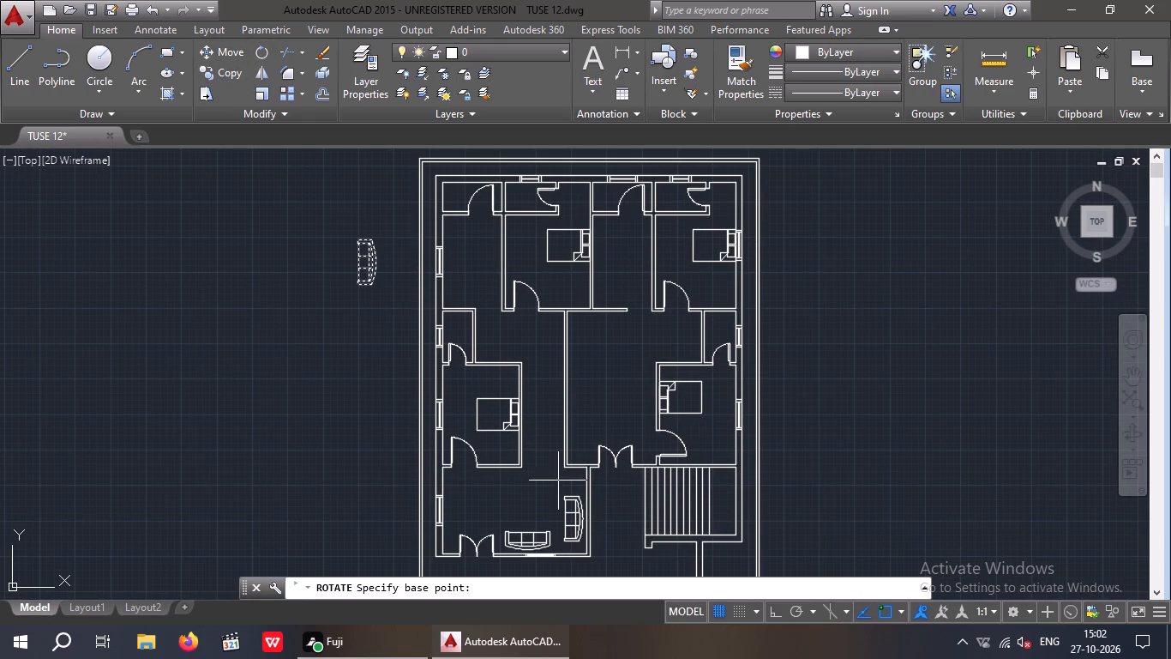
left_click(773, 616)
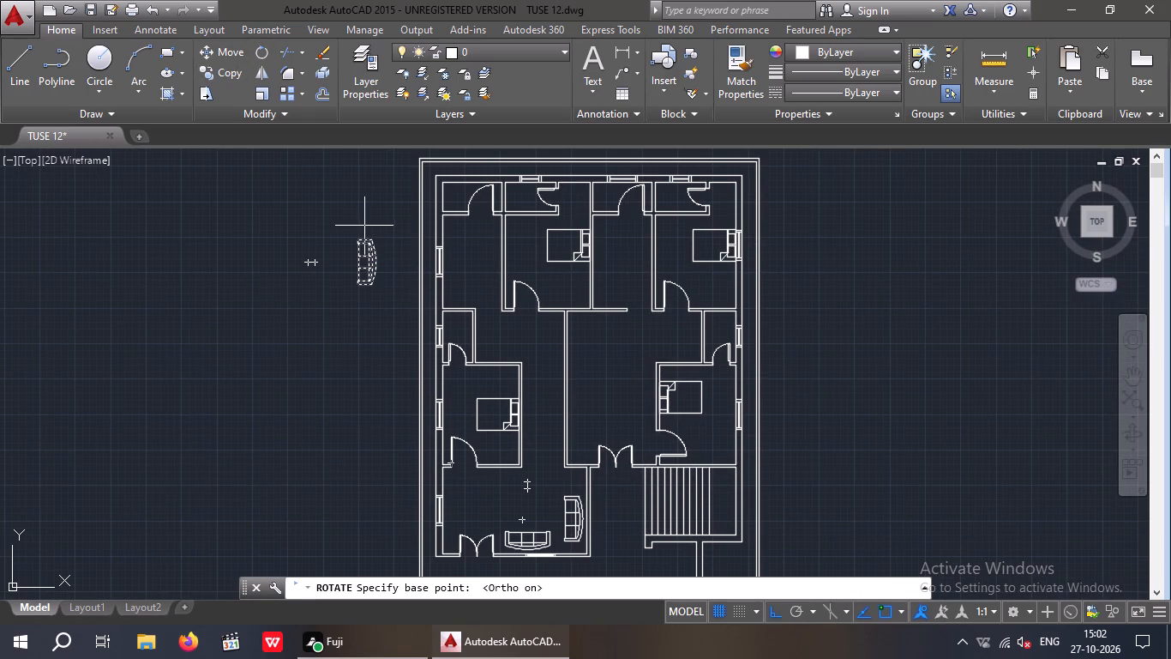
left_click_drag(372, 238, 379, 246)
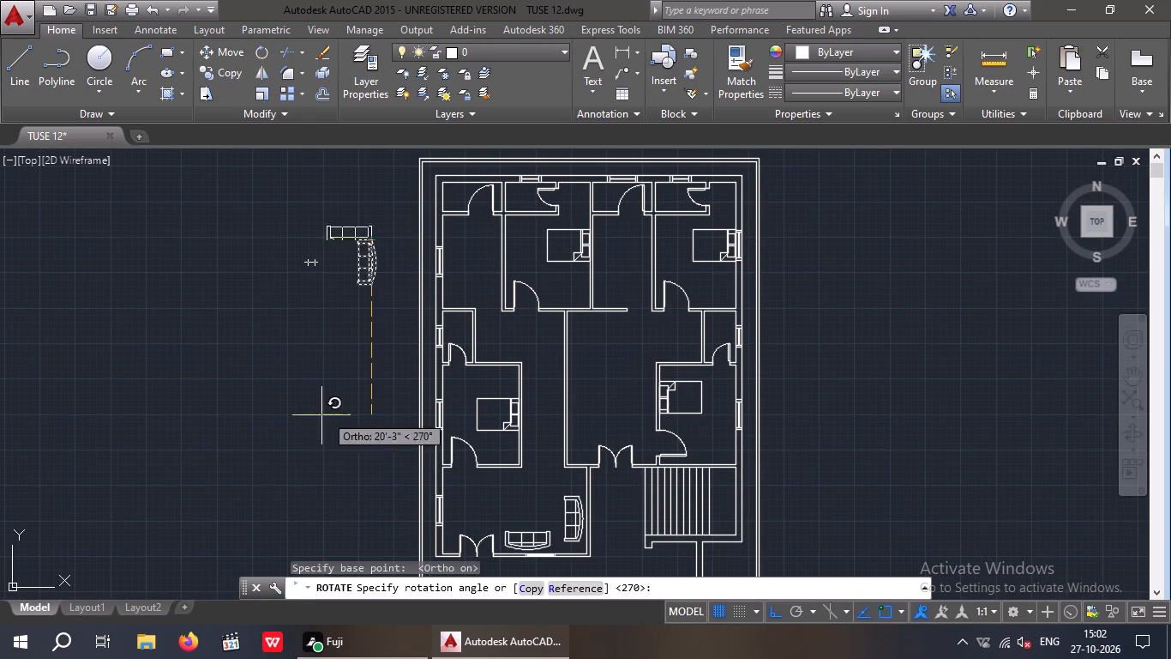
left_click(195, 371)
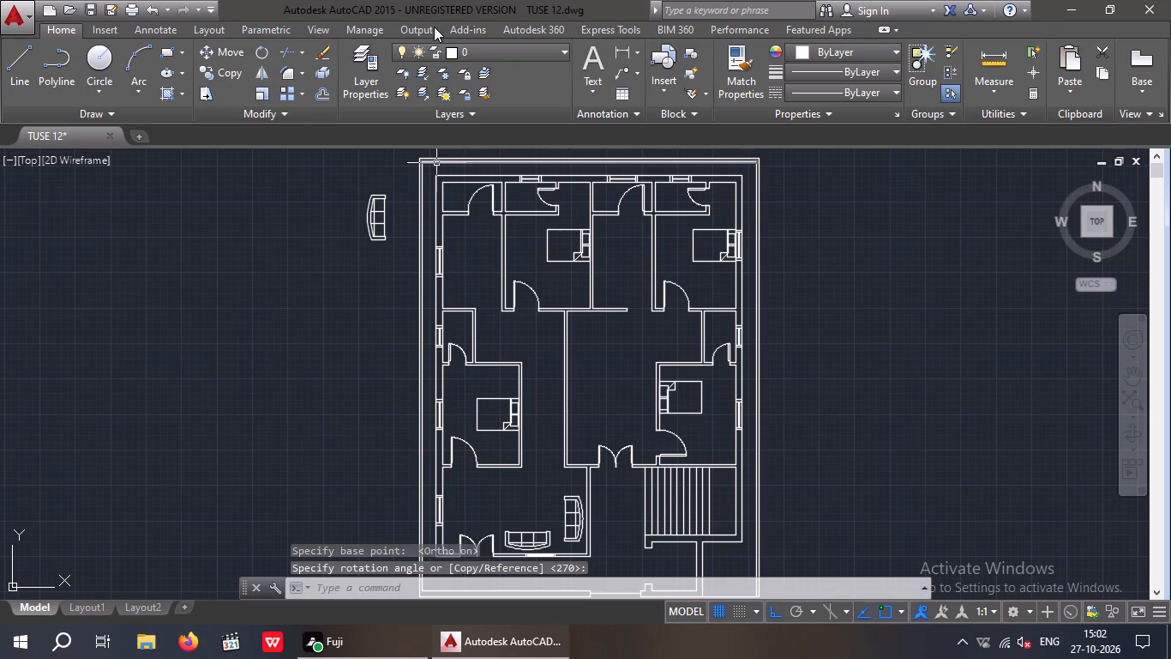
key("Escape")
key("Escape")
Move the rotated sofa by its back midpoint to just inside the central hall's left wall, with Ortho off.
left_click_drag(392, 189, 351, 252)
left_click(349, 251)
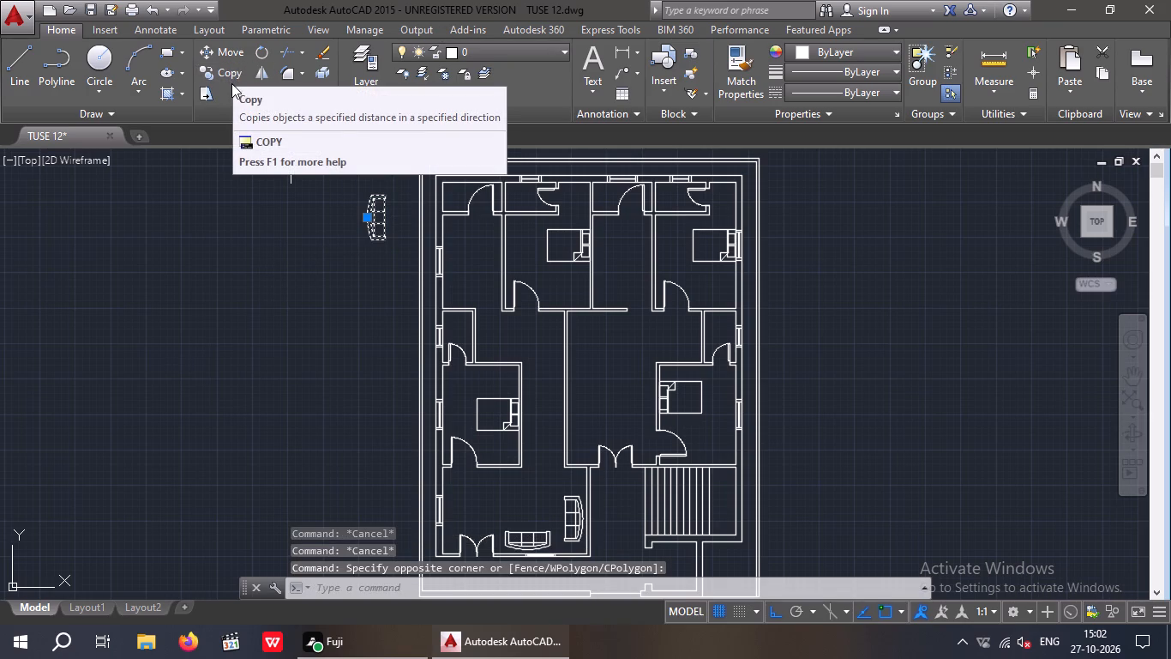
left_click(225, 56)
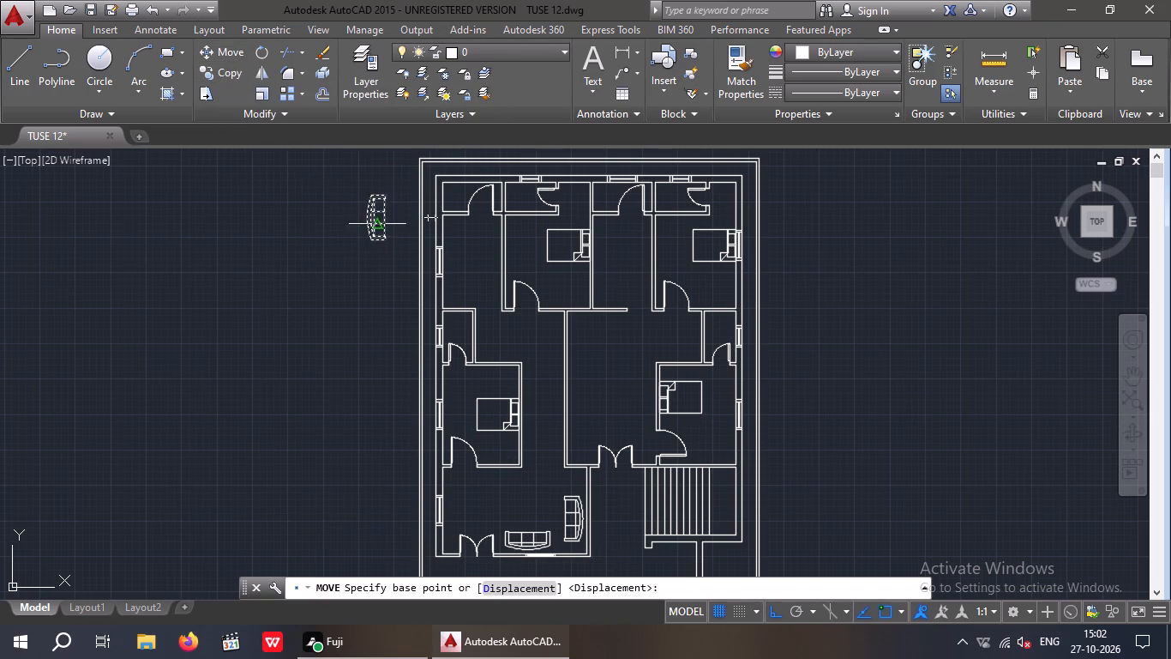
scroll(375, 219, "up", 3)
left_click(333, 218)
scroll(332, 221, "down", 4)
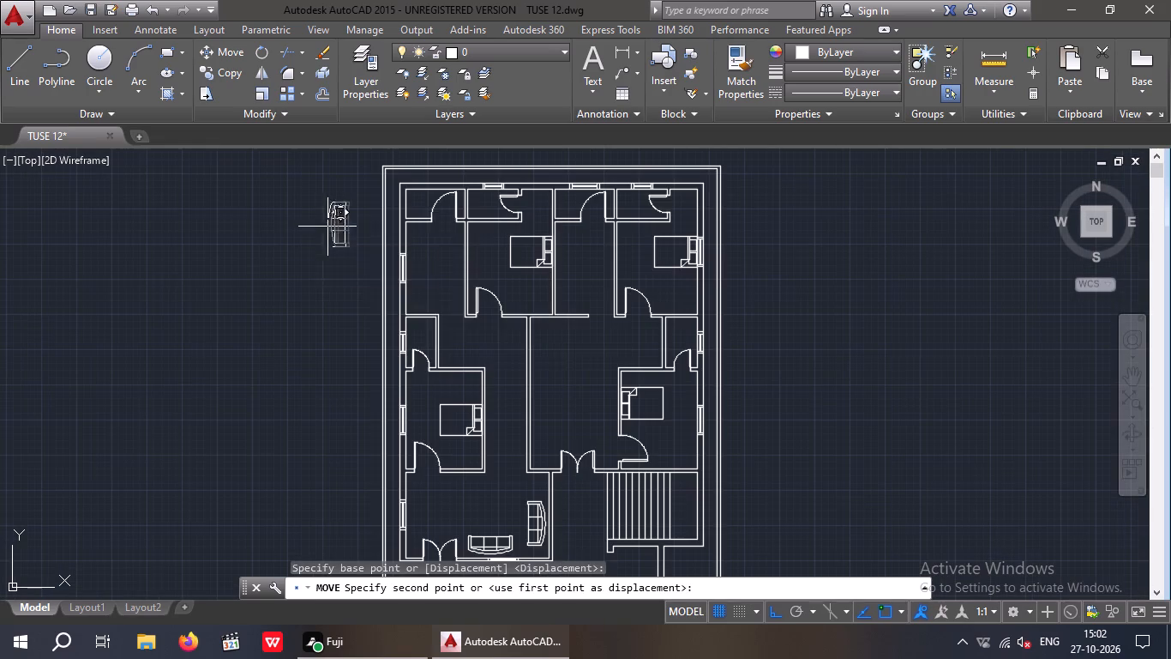
left_click(778, 609)
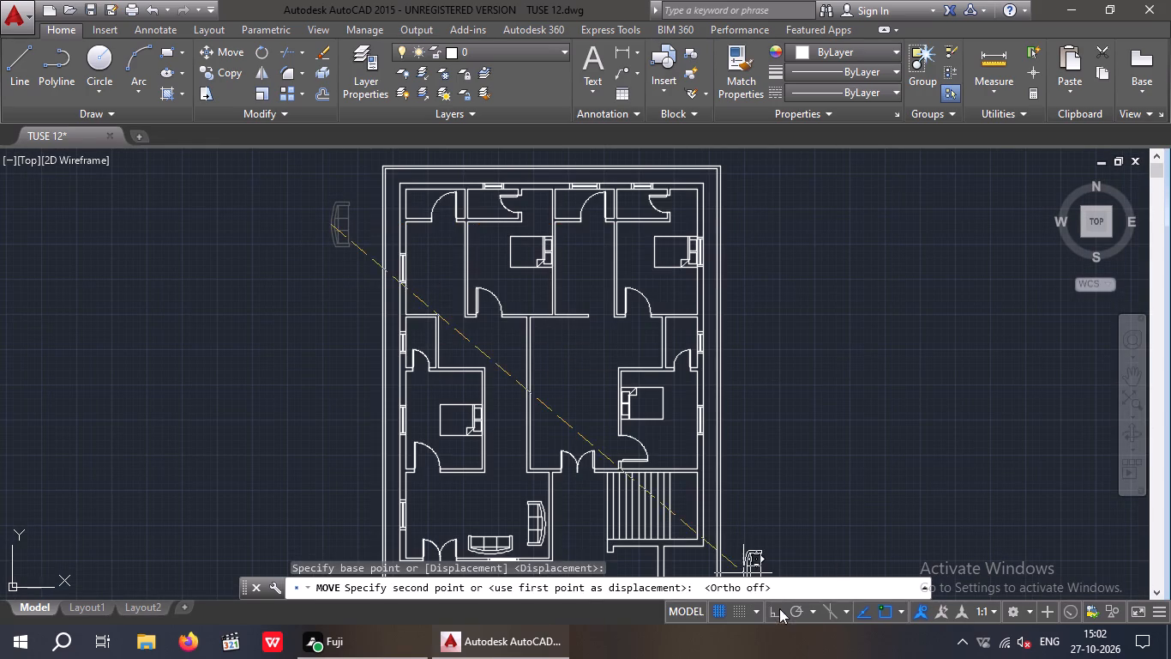
scroll(558, 424, "up", 1)
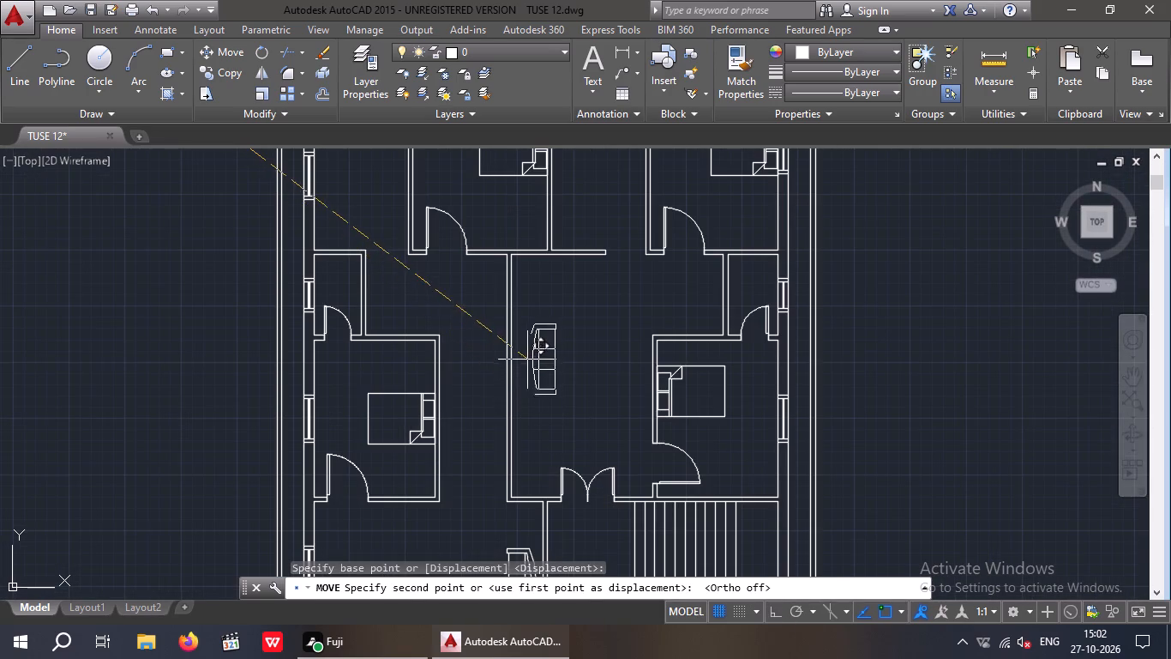
scroll(528, 381, "up", 3)
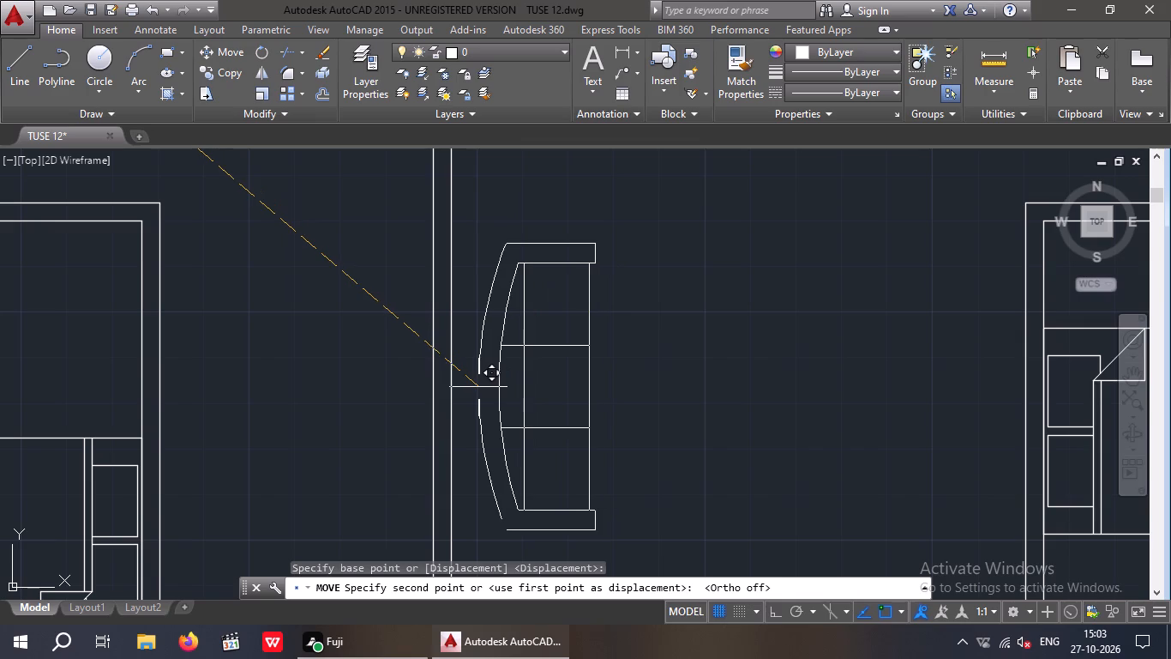
left_click(478, 387)
Draw a horizontal line about 11'-2" long with Ortho on, from the stair's right wall at mid-height to just past the leftmost tread.
scroll(485, 358, "down", 5)
middle_click_drag(518, 374, 515, 325)
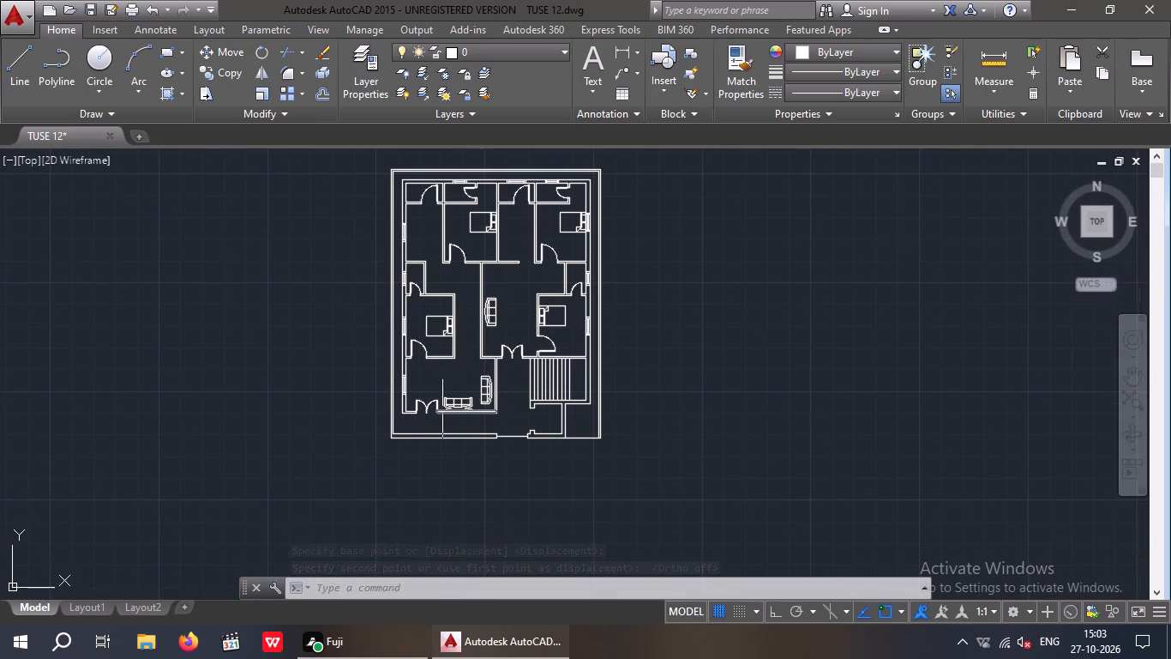
scroll(511, 408, "up", 3)
middle_click_drag(525, 395, 418, 404)
scroll(423, 389, "down", 1)
middle_click_drag(423, 402, 417, 421)
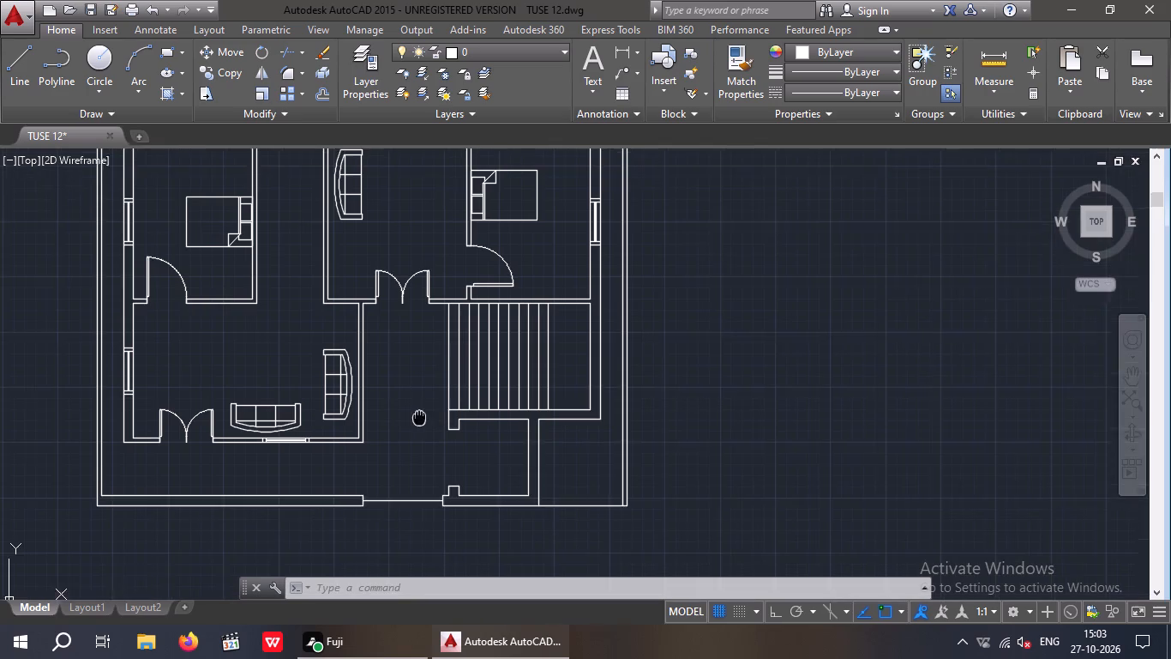
middle_click_drag(417, 421, 405, 445)
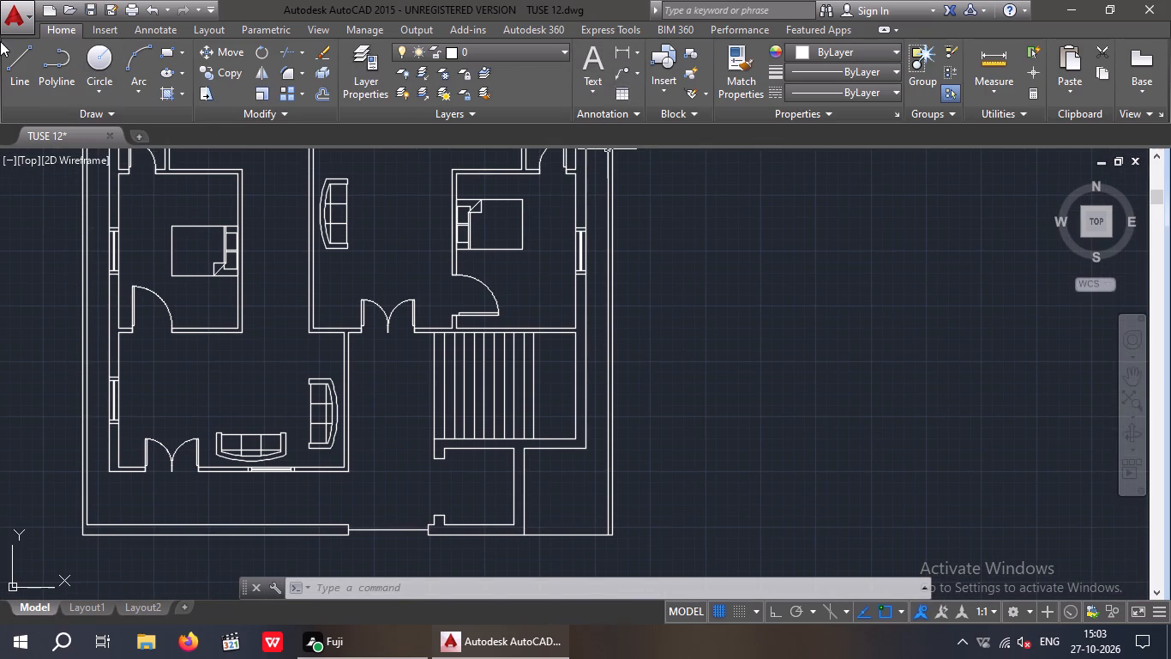
left_click(15, 57)
scroll(564, 378, "up", 1)
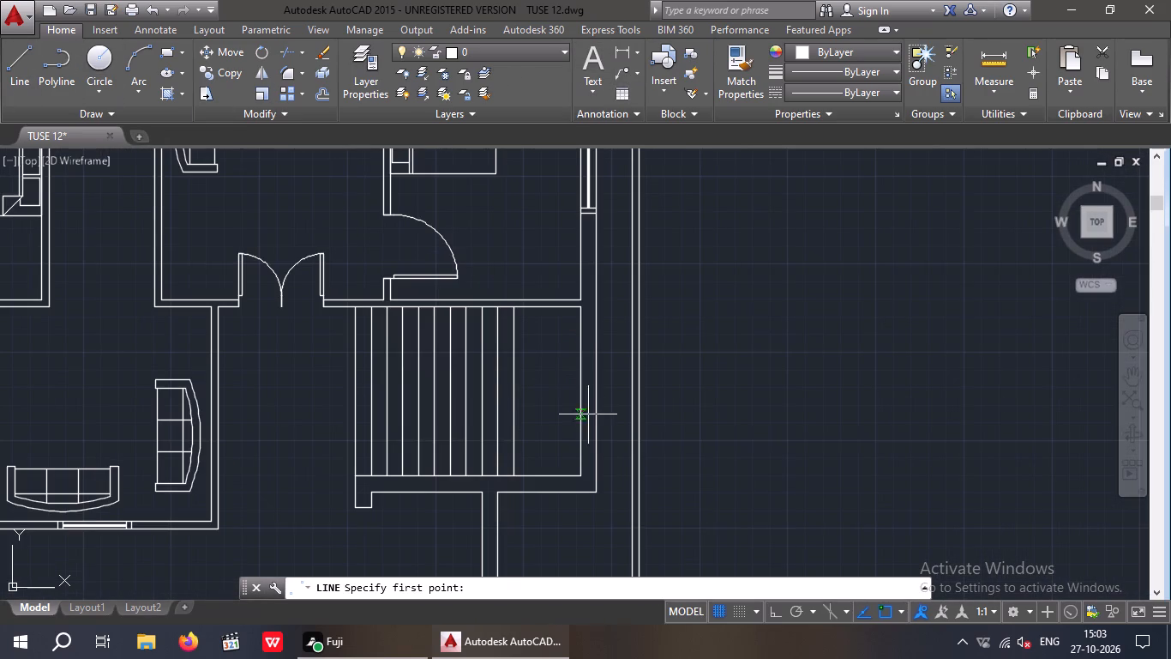
left_click_drag(581, 390, 471, 393)
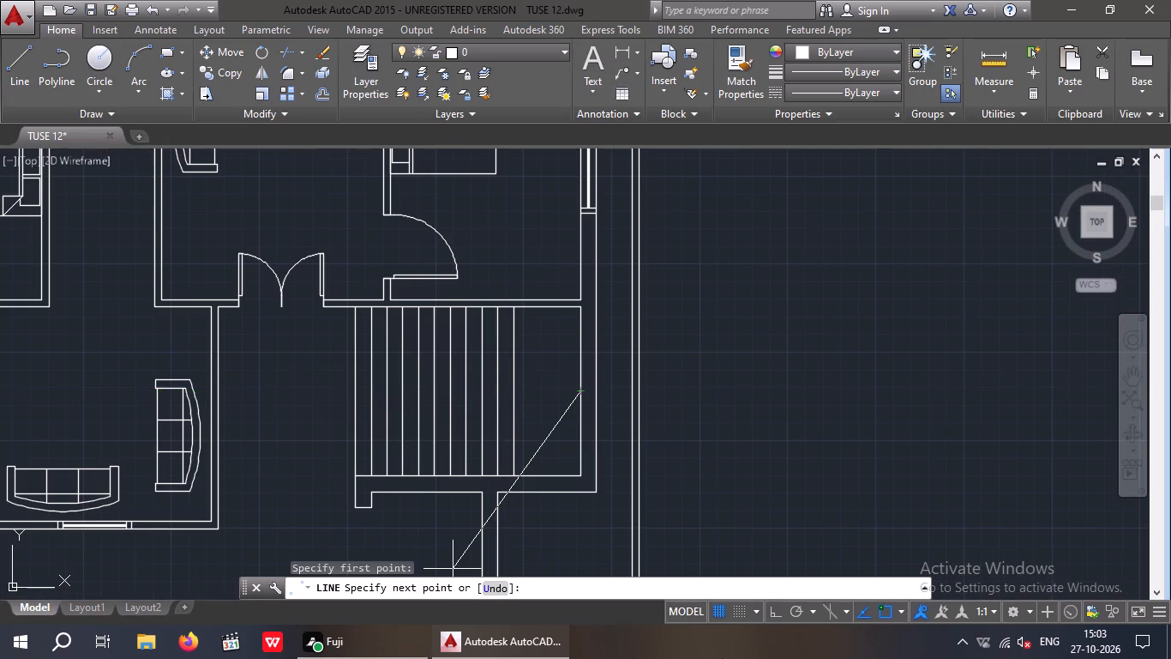
left_click(780, 611)
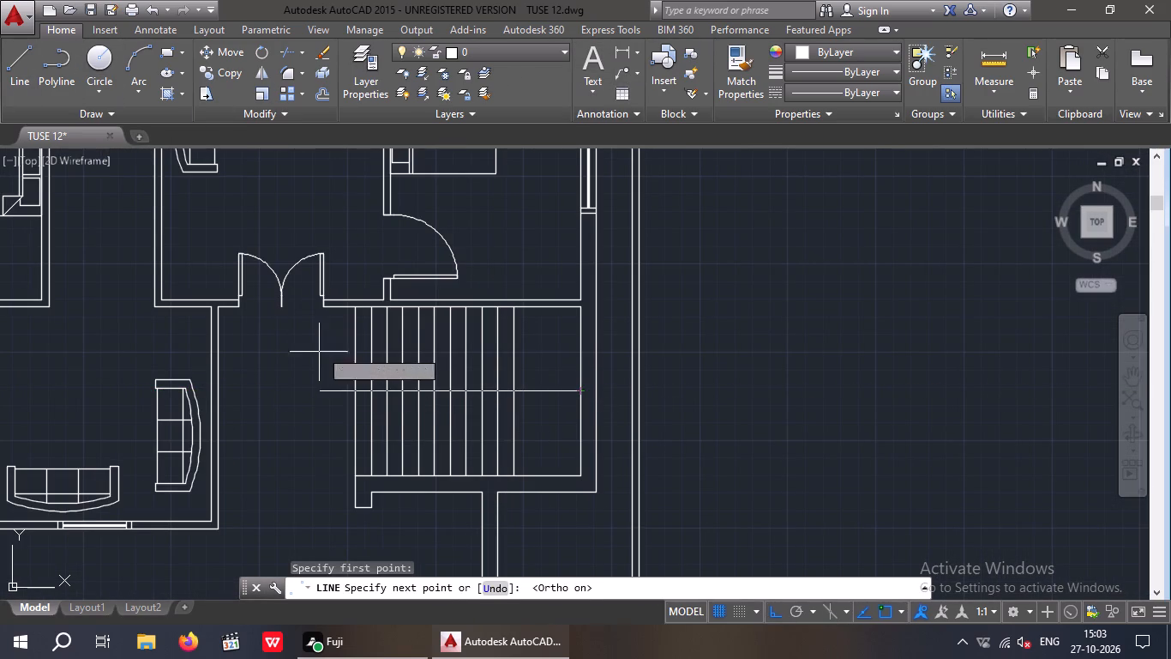
left_click(344, 390)
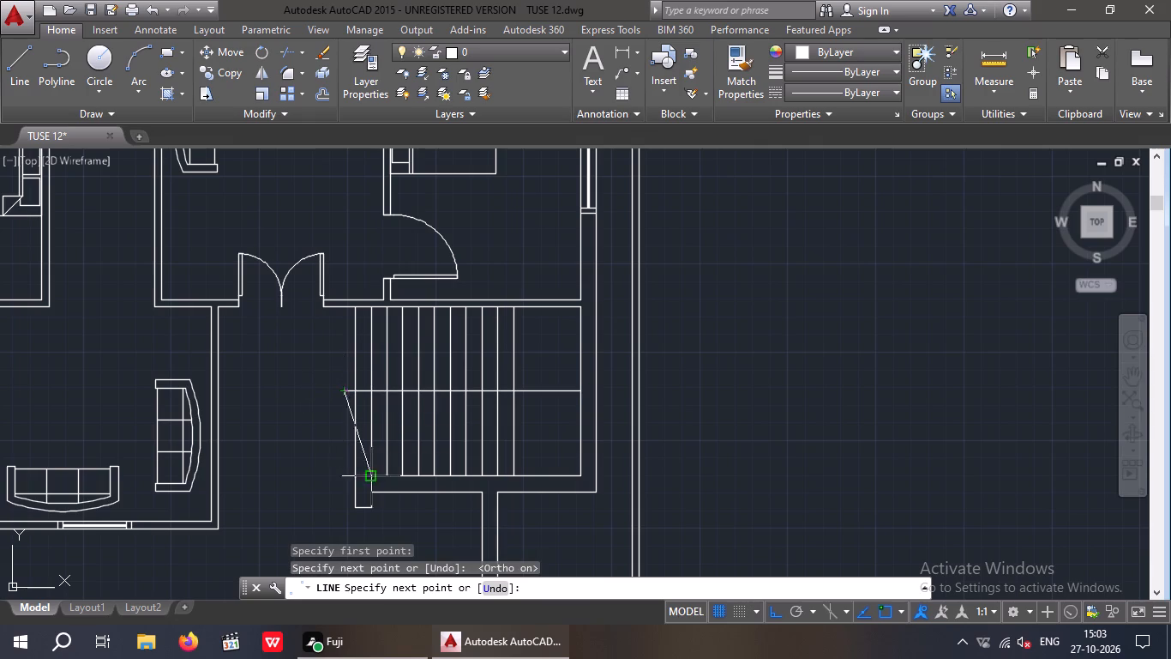
key("Escape")
key("Escape")
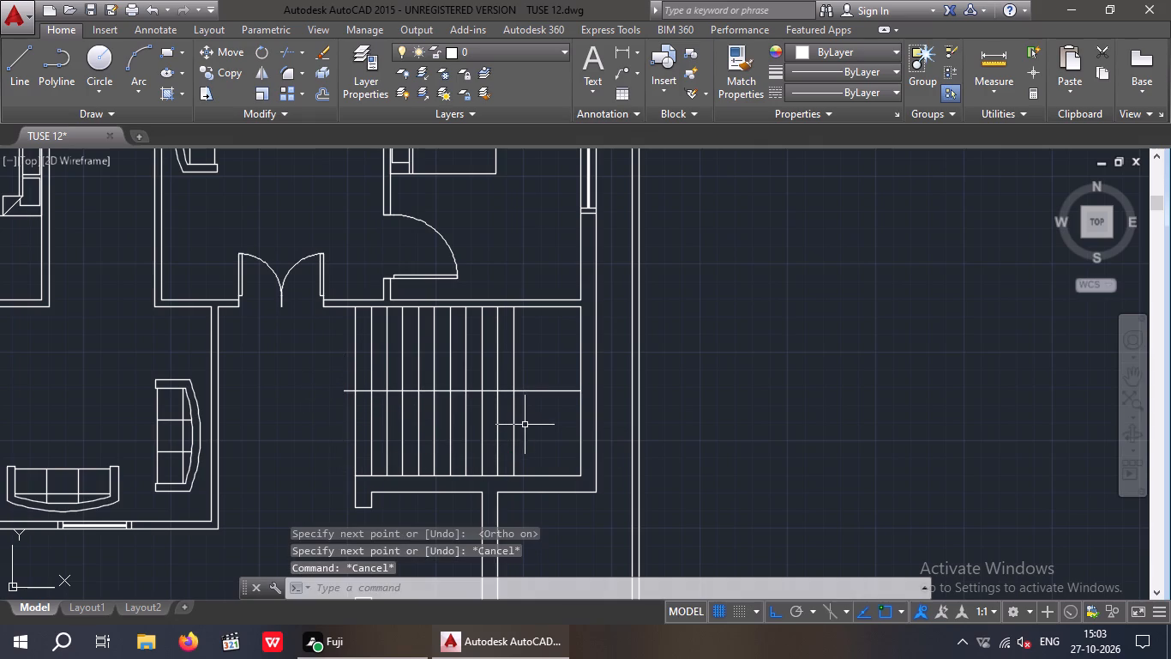
Offset the staircase's horizontal centre line by 1" to both the upper and lower side.
key("o")
key("Return")
key("1")
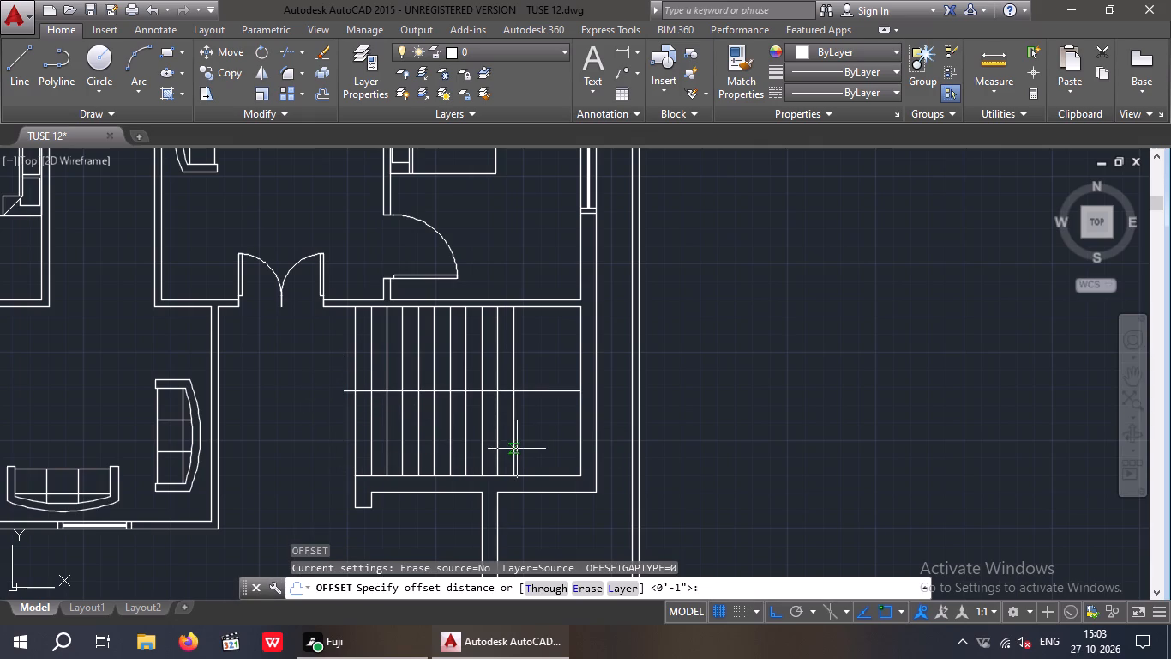
key("shift+quotedbl")
key("Return")
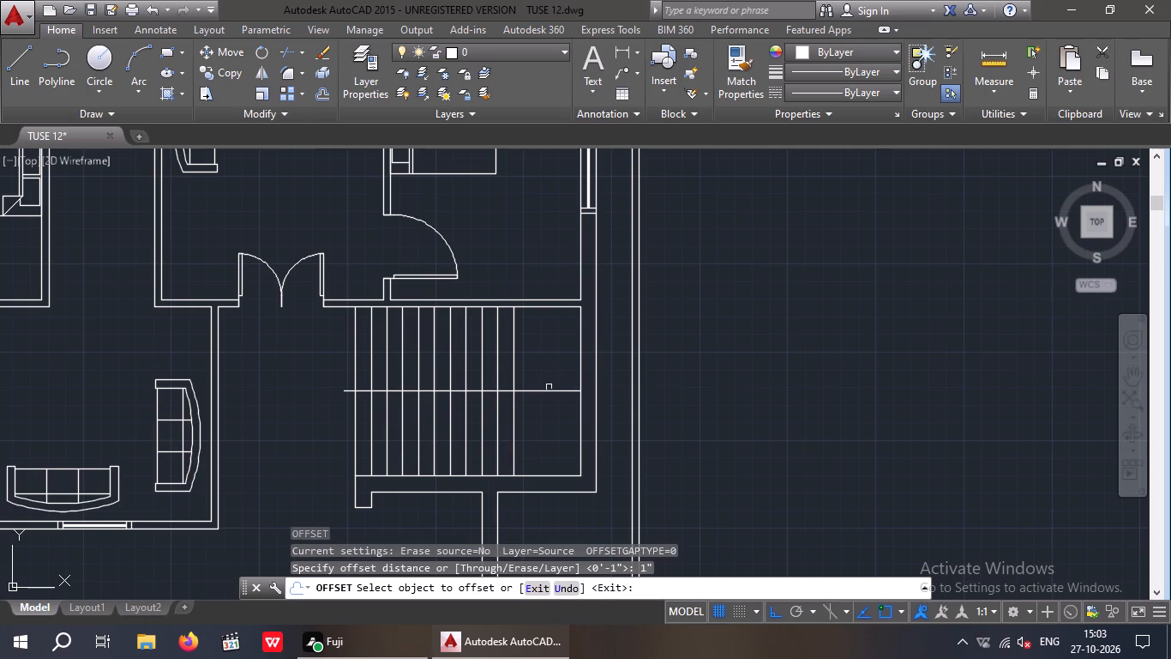
scroll(549, 387, "up", 3)
left_click(533, 410)
left_click(519, 333)
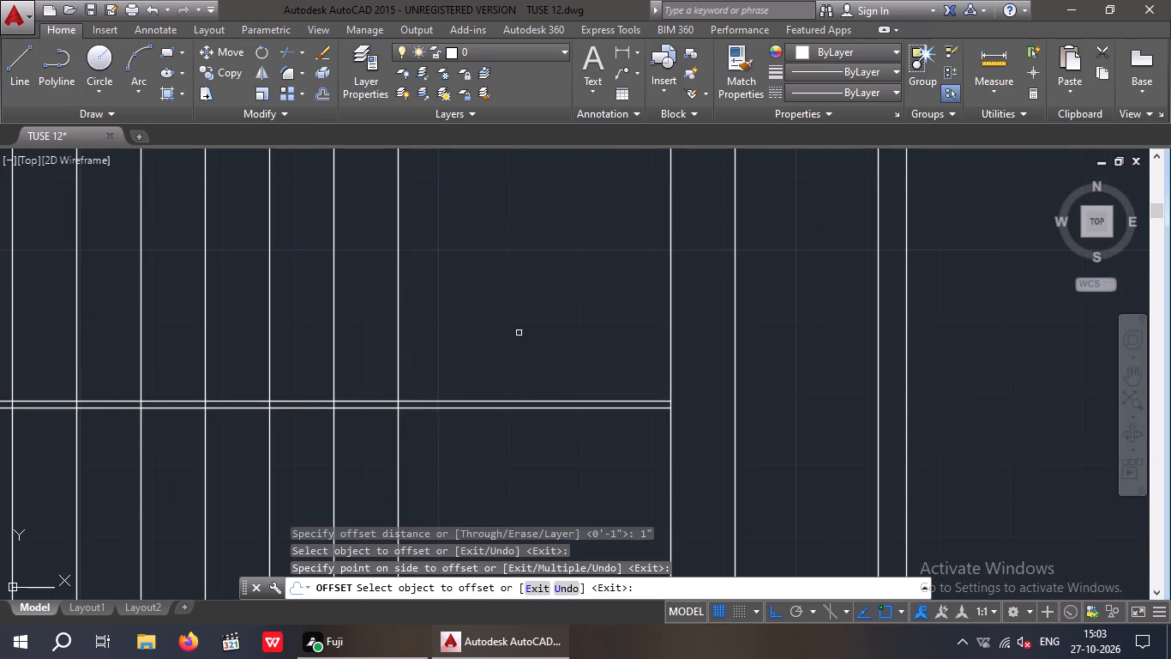
scroll(517, 343, "down", 1)
scroll(477, 387, "up", 2)
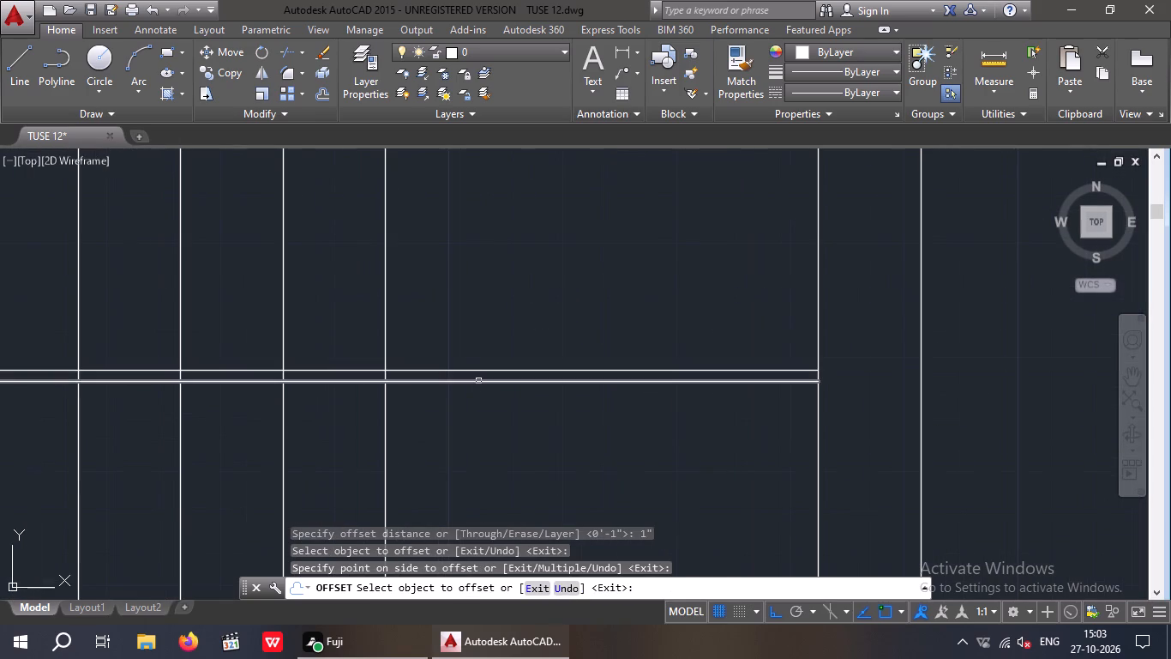
left_click_drag(478, 381, 476, 399)
left_click(480, 432)
key("Escape")
key("Escape")
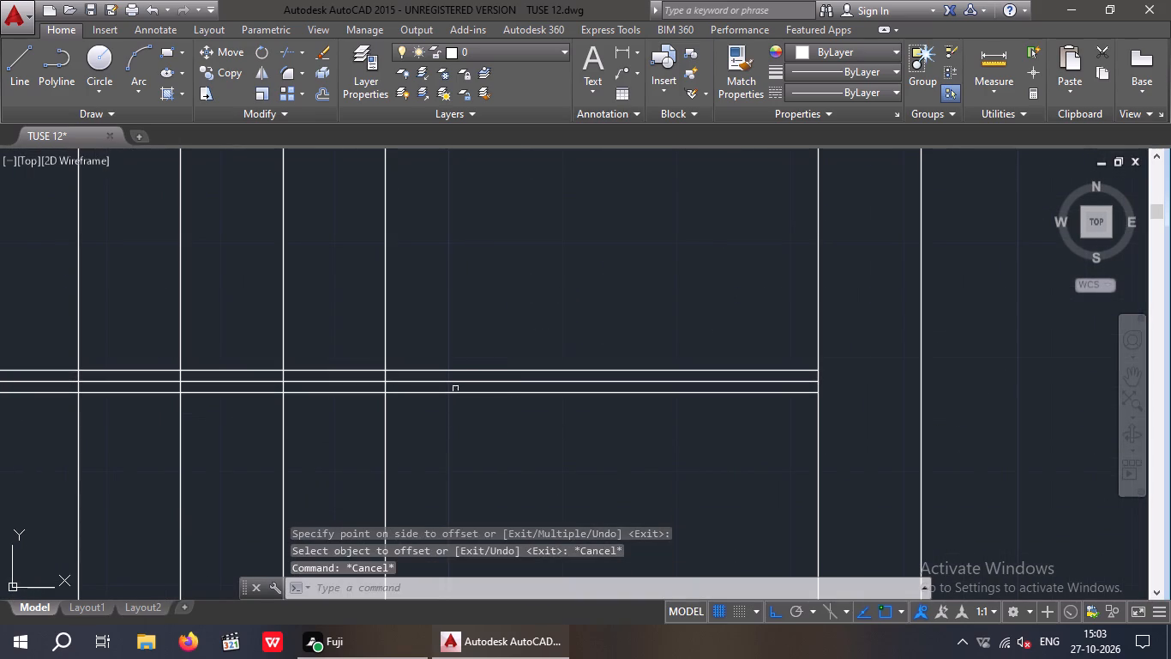
key("Escape")
Delete the original centre line between the two offset lines across the staircase.
scroll(441, 384, "up", 4)
left_click_drag(460, 416, 453, 410)
left_click(426, 366)
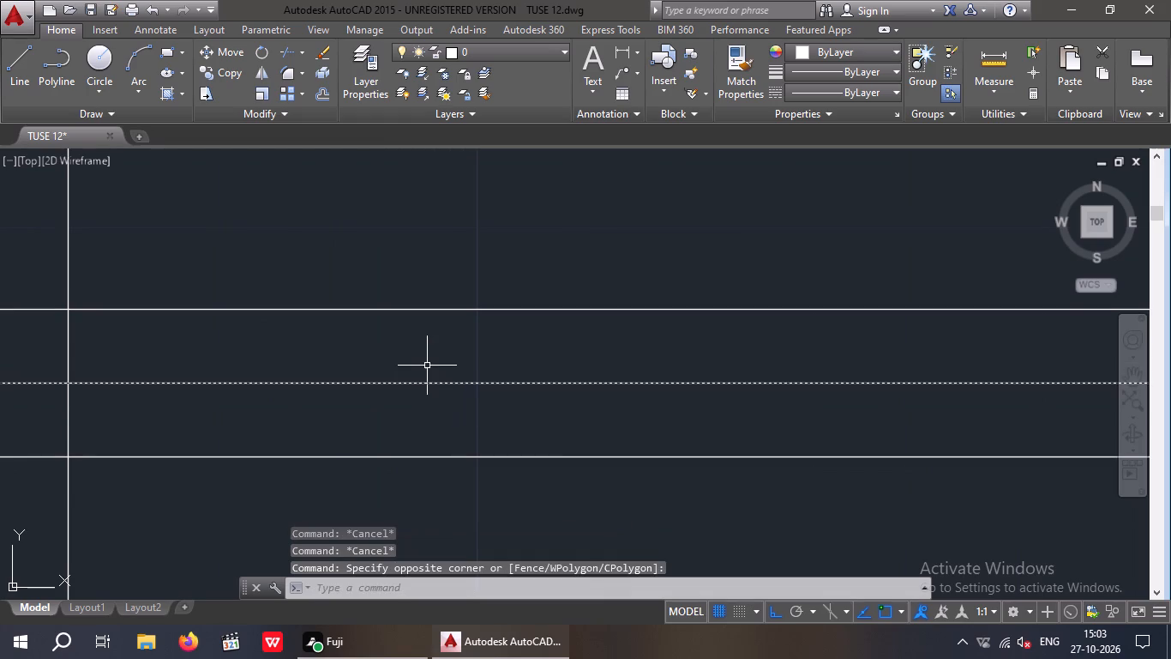
key("Delete")
Trim both offset lines back to the rightmost and leftmost treads, removing the landing portion and the overhang on the left.
scroll(431, 366, "down", 5)
middle_click_drag(462, 405, 538, 438)
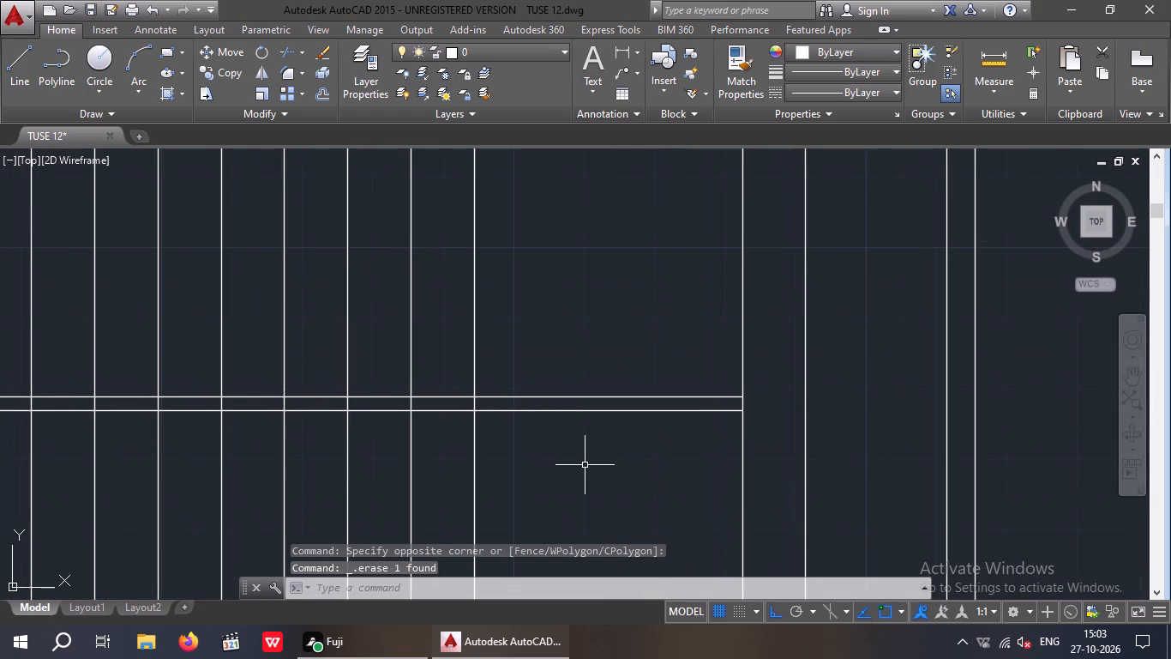
key("Escape")
key("Escape")
key("t")
type("R")
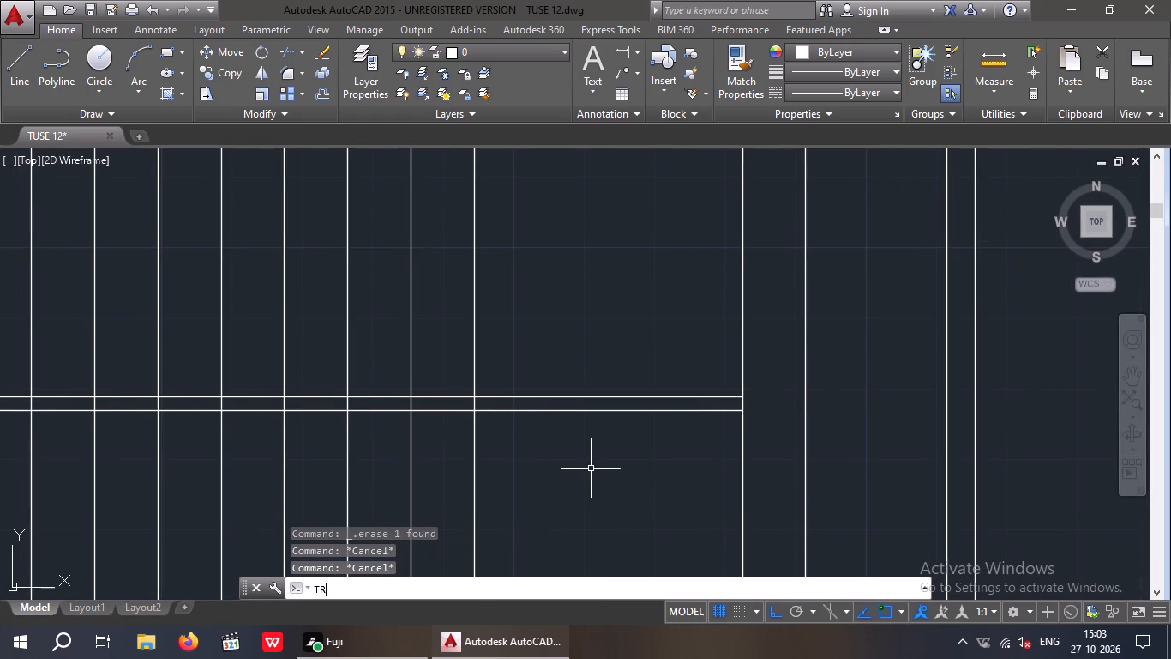
key("space")
key("space")
left_click_drag(606, 472, 583, 411)
left_click_drag(547, 301, 552, 315)
middle_click_drag(561, 406, 652, 412)
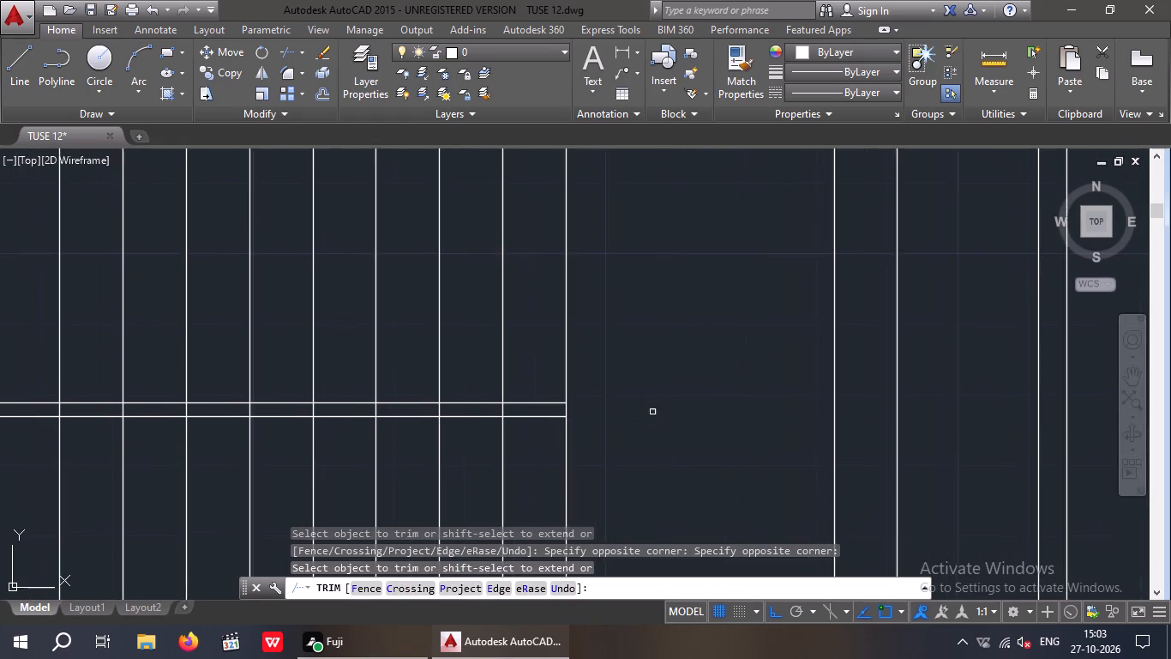
scroll(652, 402, "down", 2)
scroll(366, 406, "up", 4)
left_click_drag(347, 450, 265, 381)
left_click(264, 315)
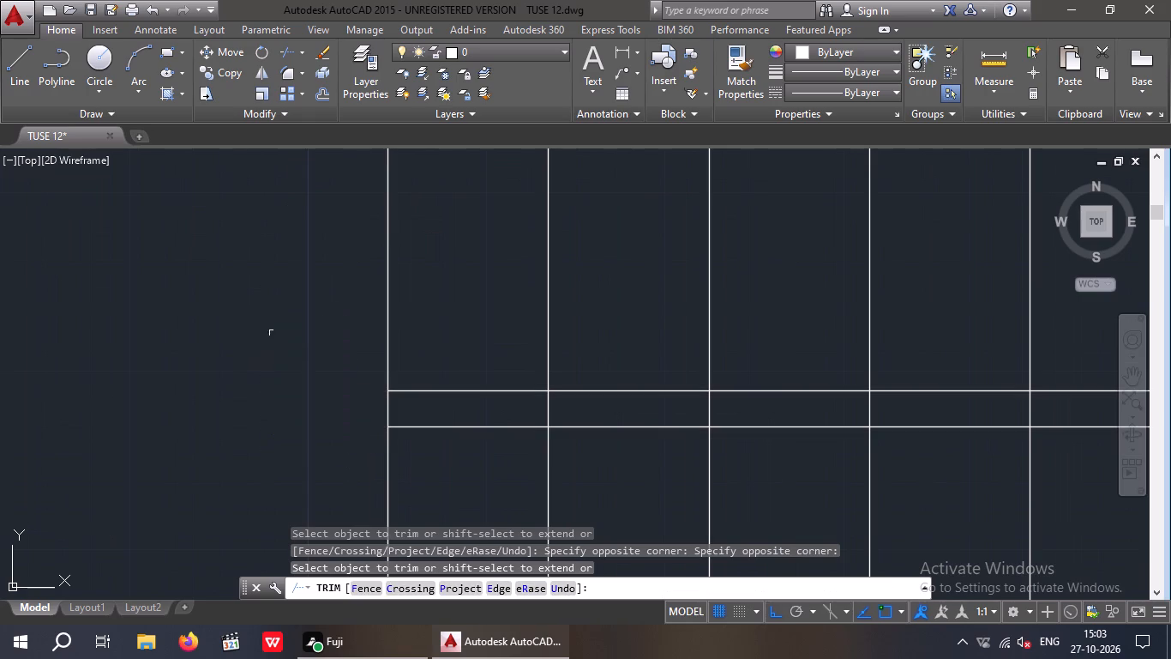
Trim away the tread line segments lying between the two divider lines across the full length of the staircase.
middle_click_drag(748, 414, 153, 426)
scroll(670, 464, "down", 2)
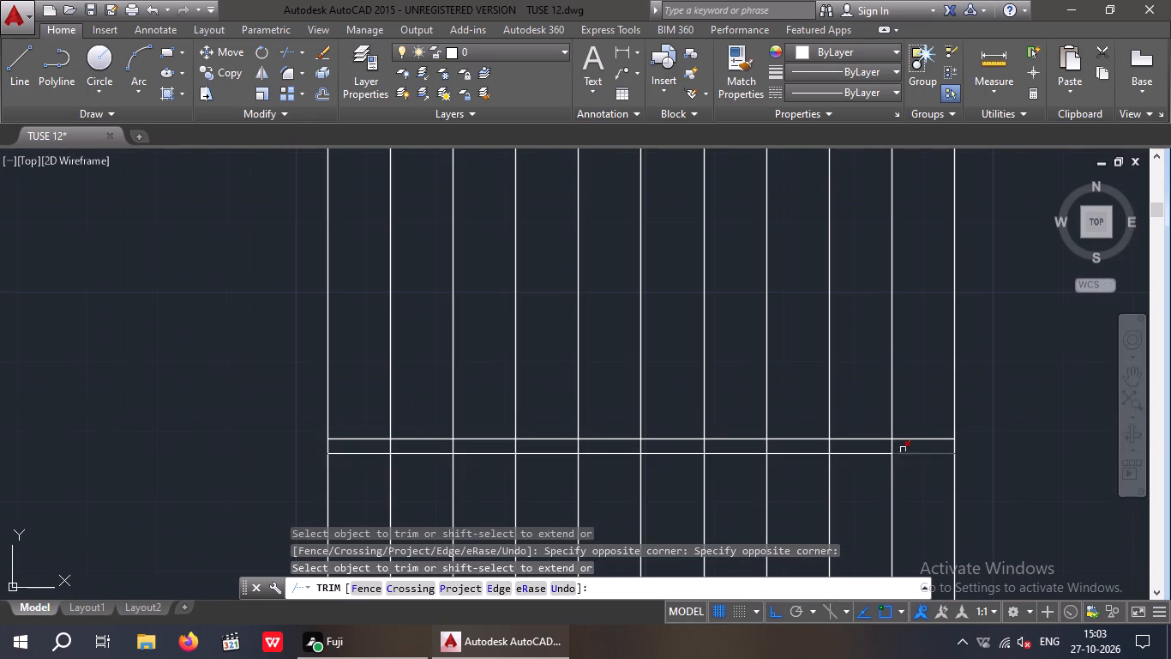
scroll(905, 447, "up", 3)
left_click_drag(880, 450, 729, 447)
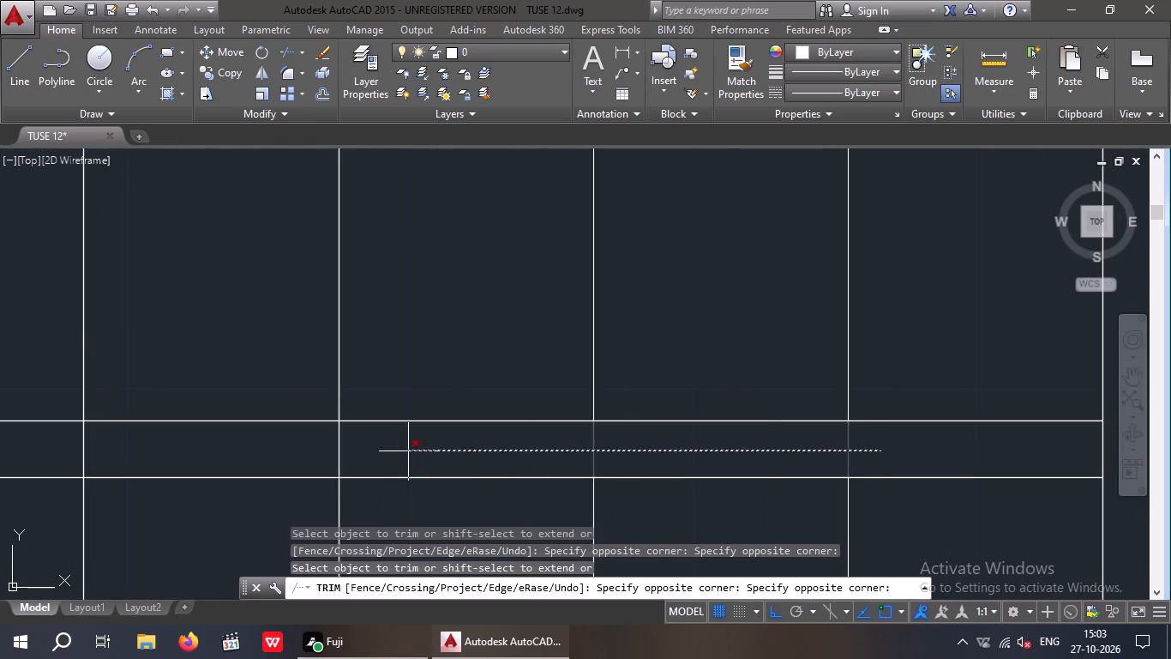
left_click(308, 455)
middle_click_drag(315, 451, 517, 451)
scroll(660, 487, "down", 3)
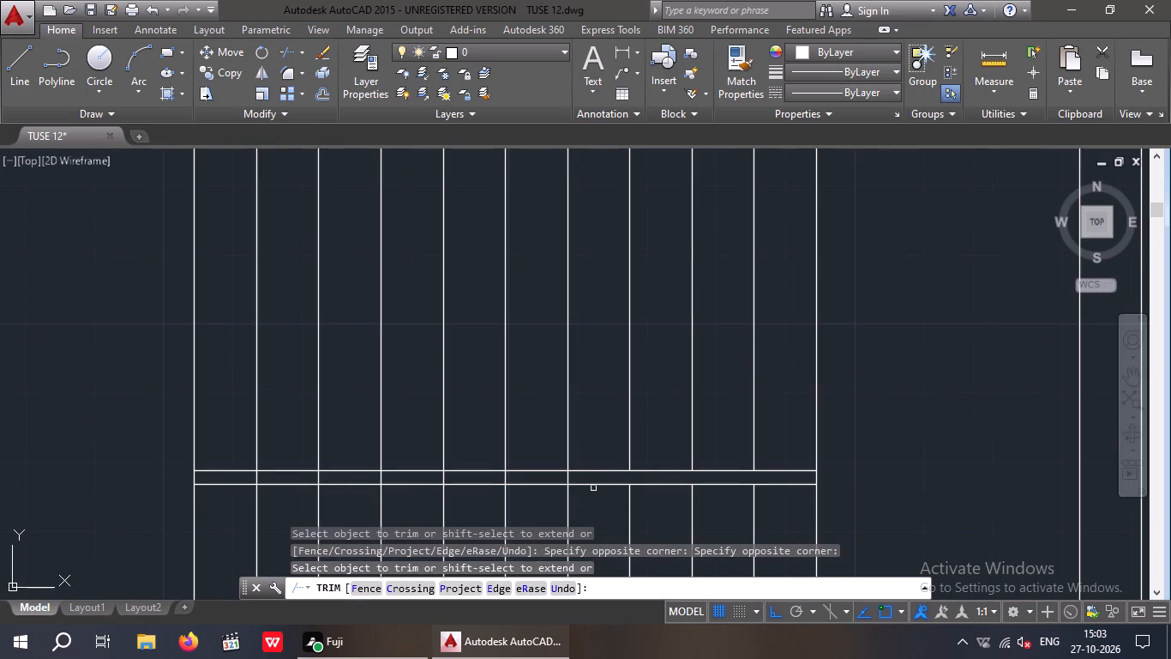
scroll(568, 479, "up", 1)
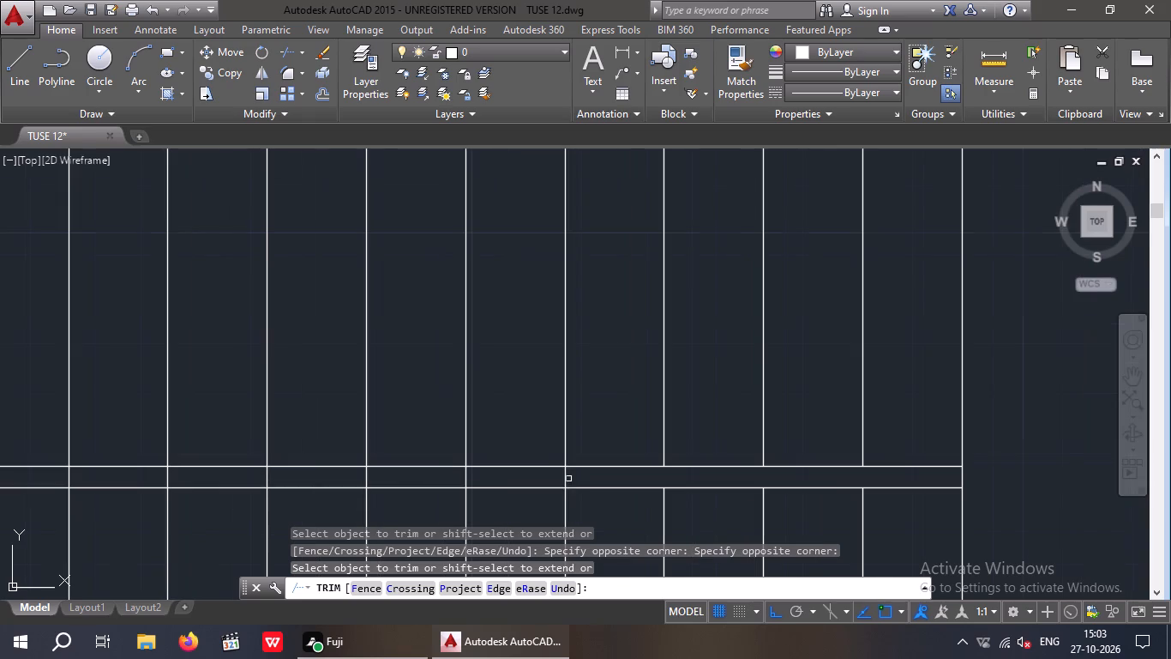
left_click_drag(586, 477, 565, 476)
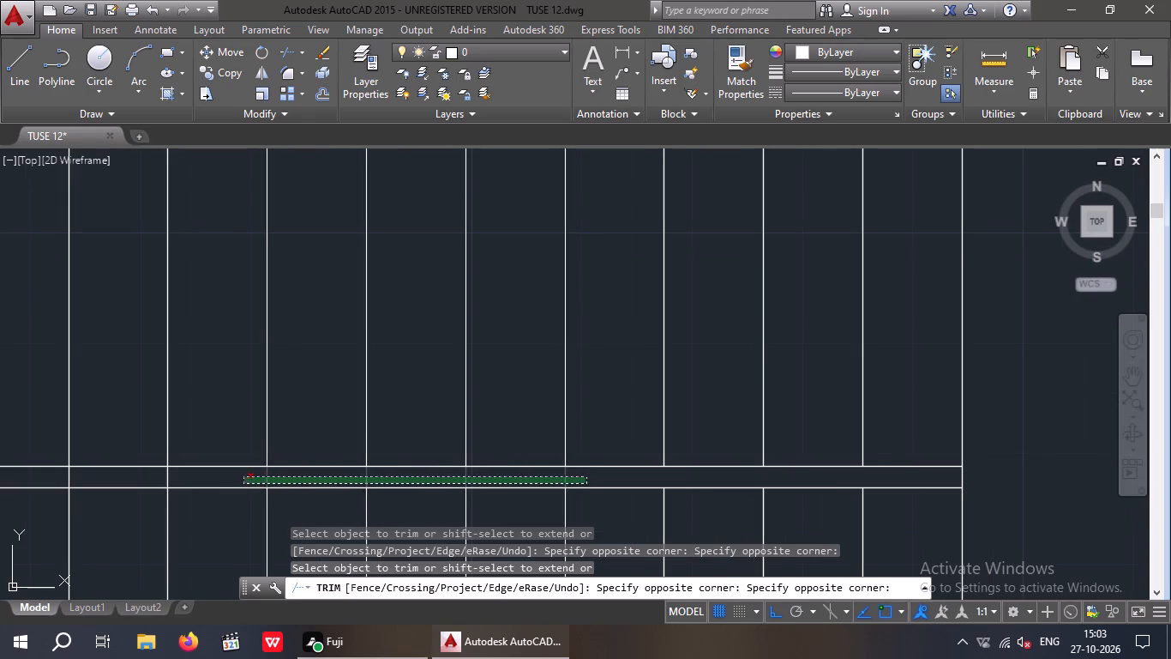
left_click(242, 481)
middle_click_drag(249, 480, 628, 504)
left_click_drag(567, 498, 514, 499)
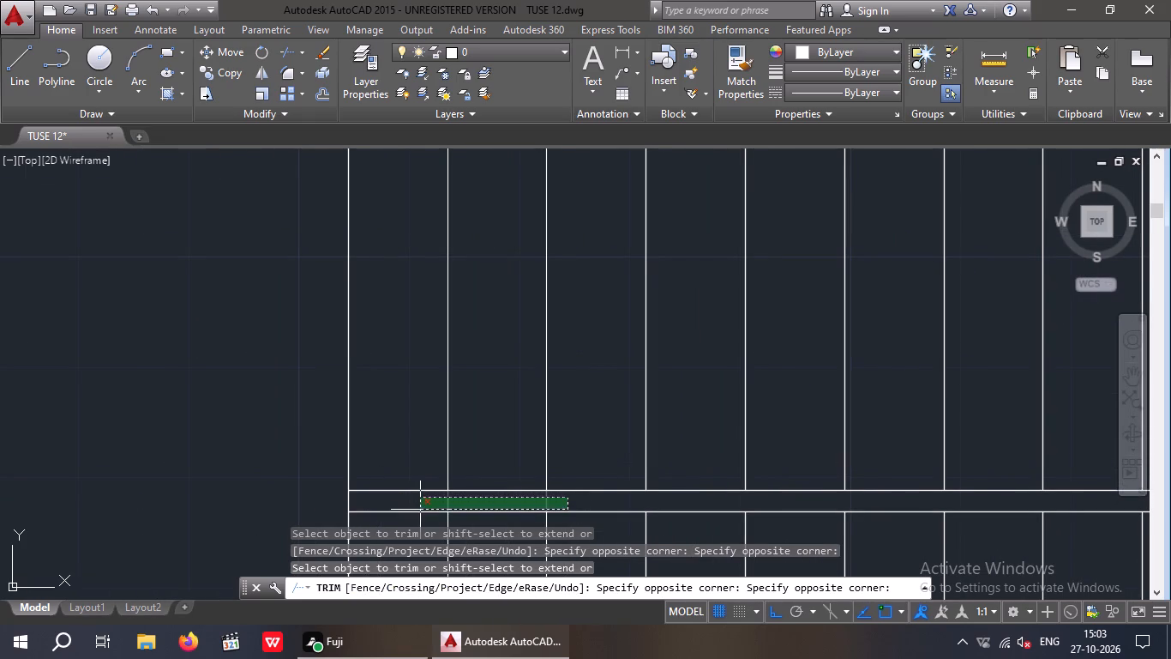
left_click(418, 507)
middle_click_drag(207, 389, 283, 358)
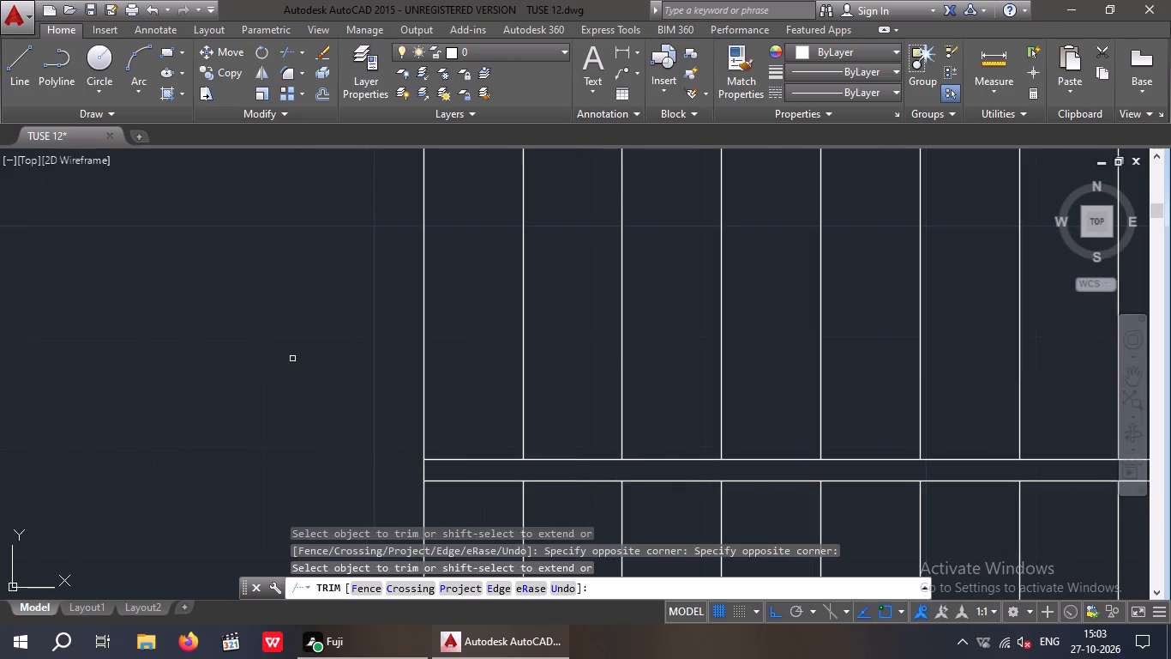
scroll(289, 358, "down", 3)
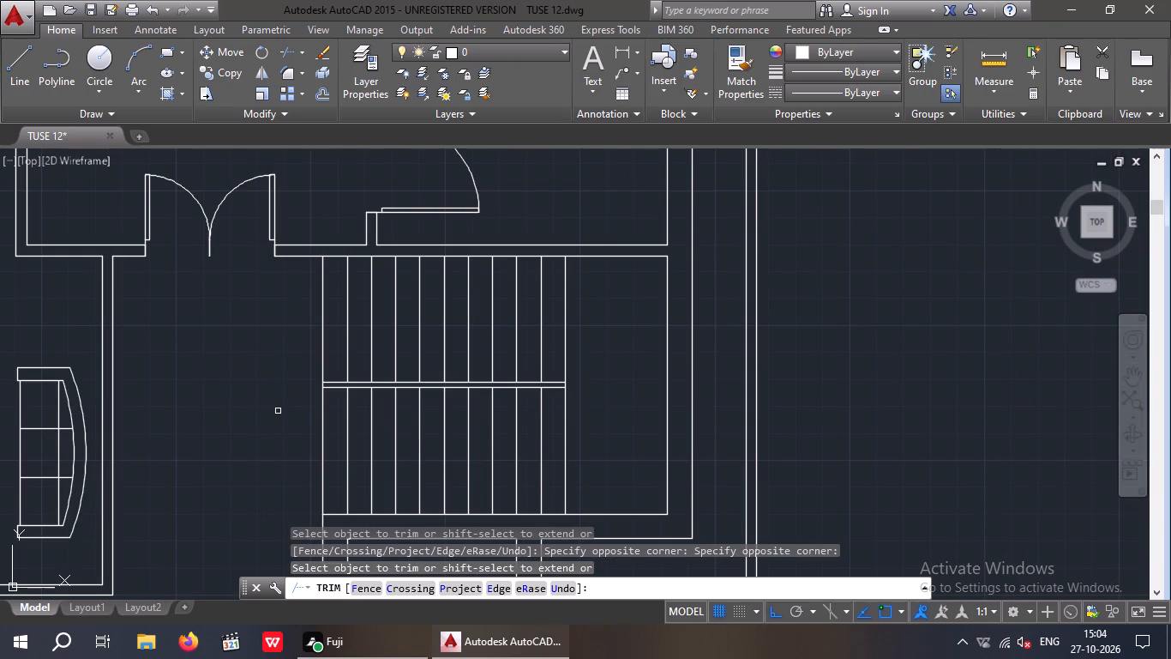
key("Escape")
key("Escape")
key("Escape")
key("Escape")
Review the overall floor plan, including the placed furniture and the staircase with its divider.
middle_click_drag(305, 402, 346, 380)
scroll(343, 386, "down", 2)
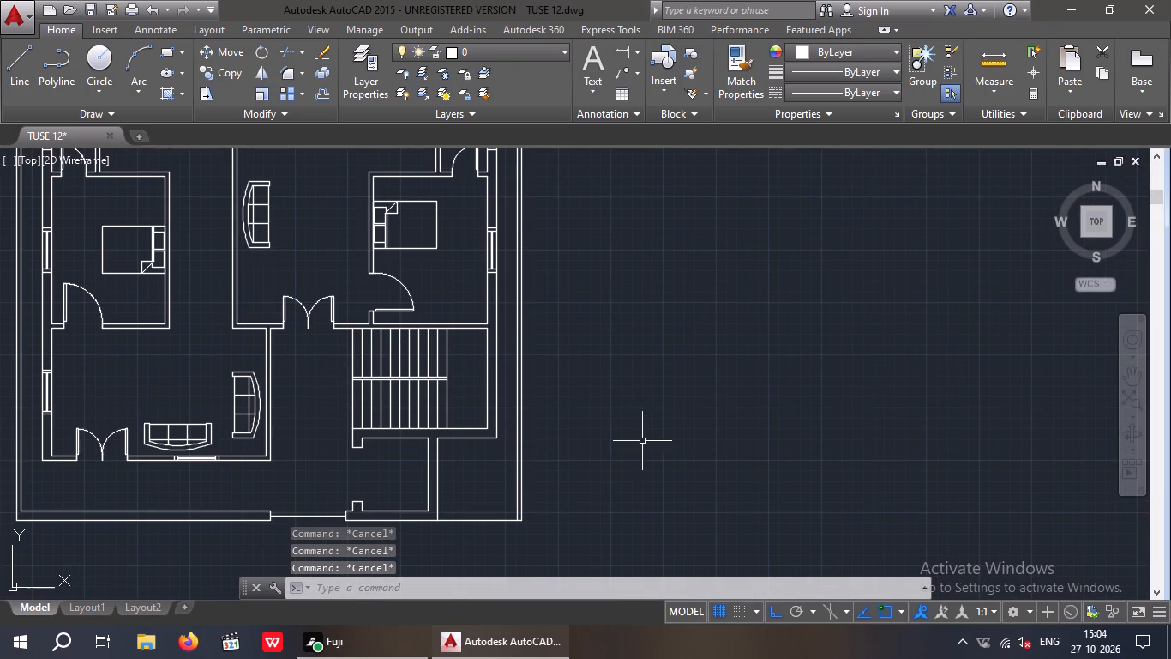
middle_click_drag(648, 443, 723, 400)
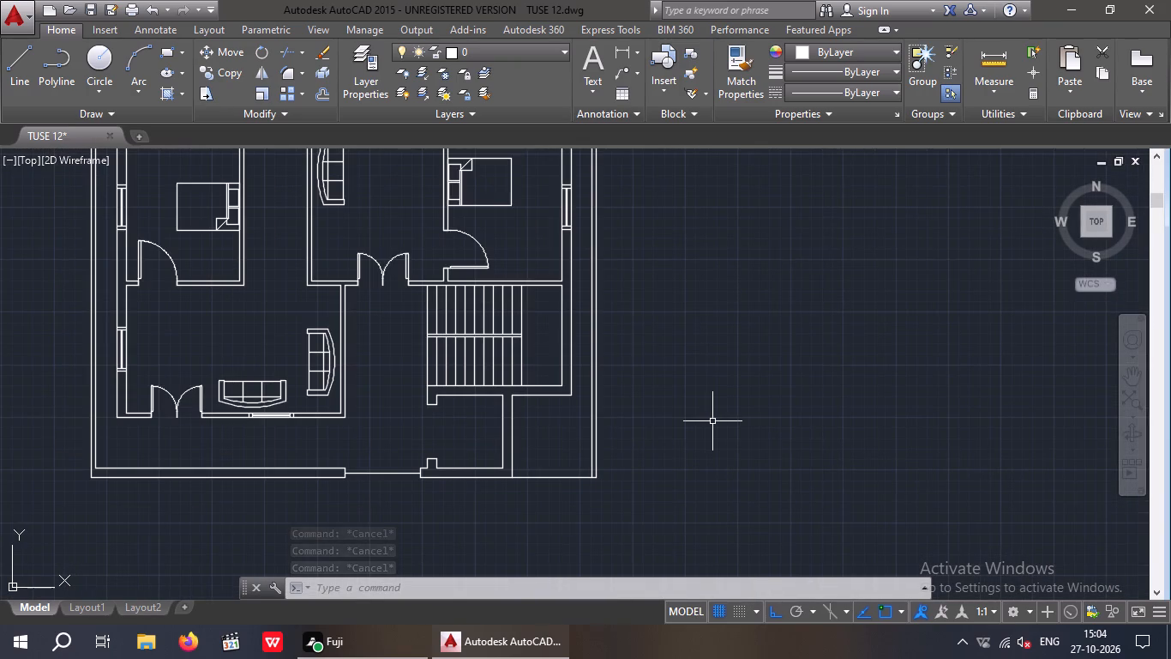
key("Escape")
key("Escape")
key("Escape")
middle_click_drag(293, 454, 366, 450)
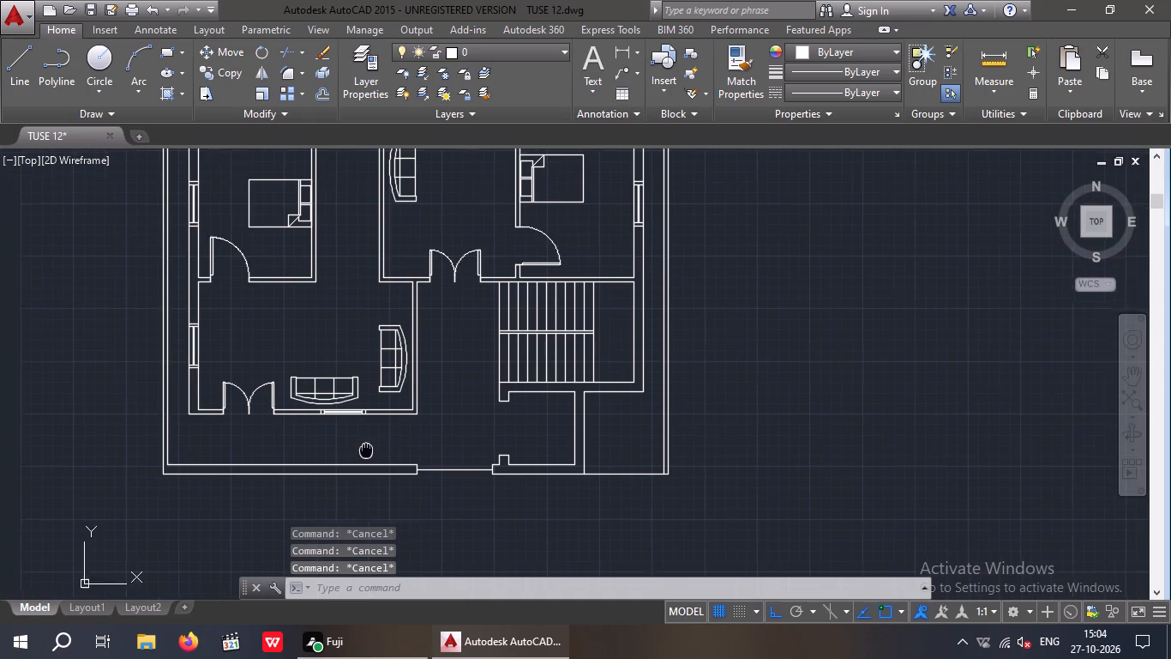
middle_click_drag(366, 450, 369, 450)
scroll(361, 436, "down", 1)
middle_click_drag(365, 441, 366, 486)
middle_click_drag(381, 421, 385, 456)
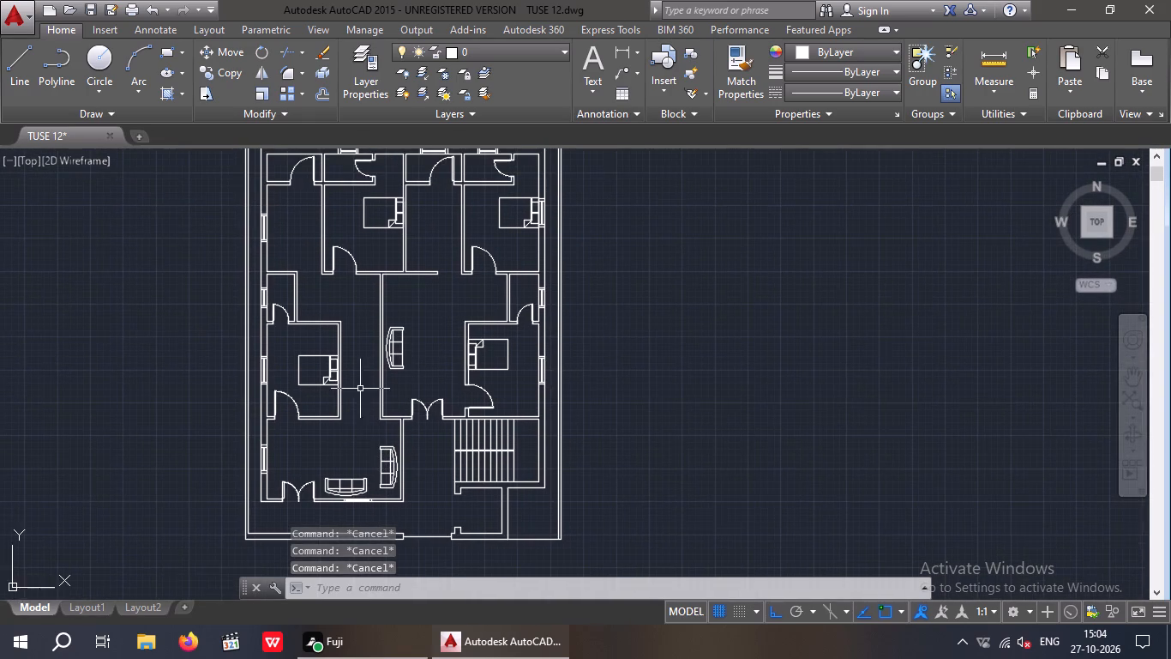
middle_click_drag(369, 426, 370, 465)
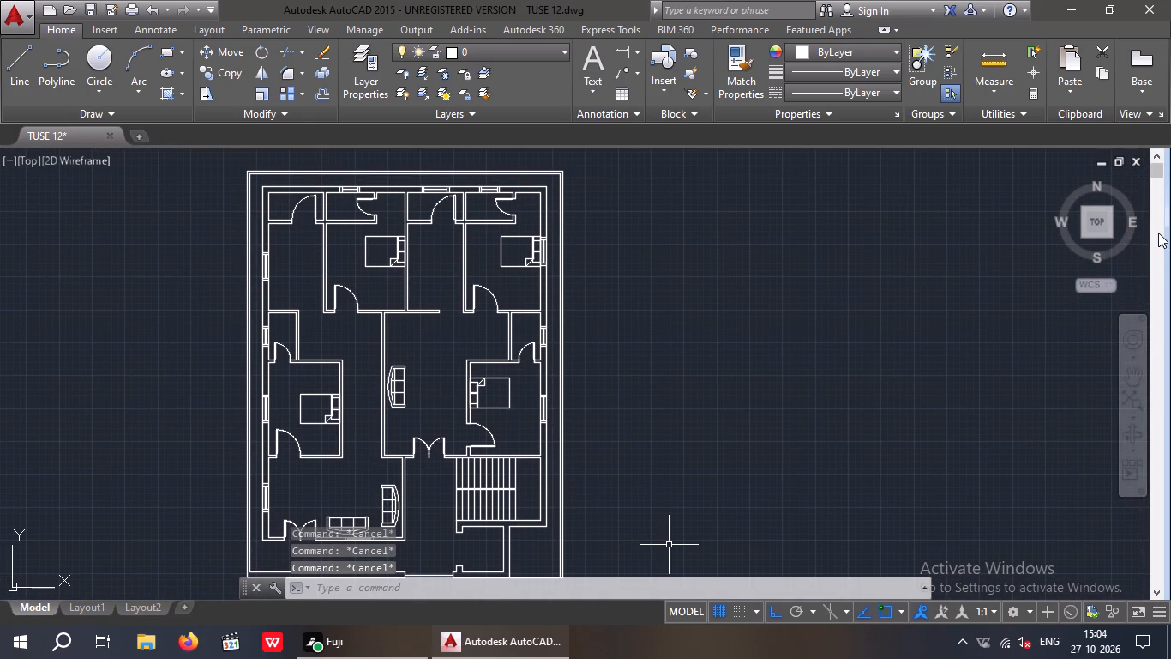
Save the drawing.
key("ctrl+s")
Offset the inner left, lower and upper wall lines of the plan's upper-left room by 2' into the room.
middle_click_drag(676, 343, 659, 314)
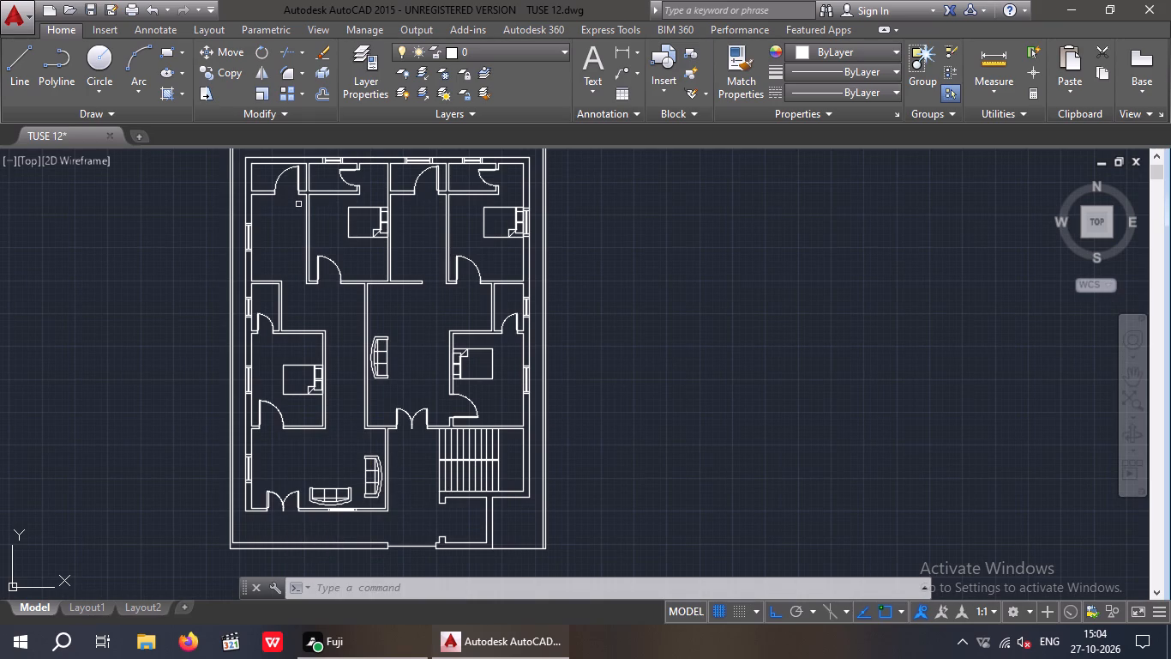
key("o")
key("Return")
key("2")
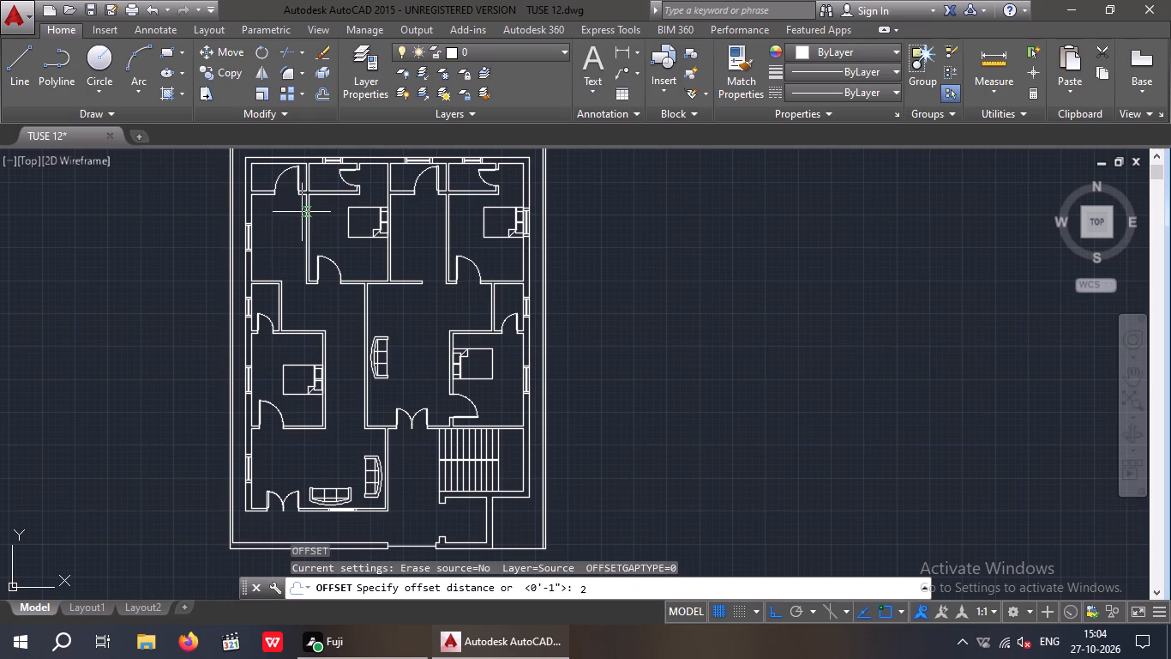
key("apostrophe")
key("Return")
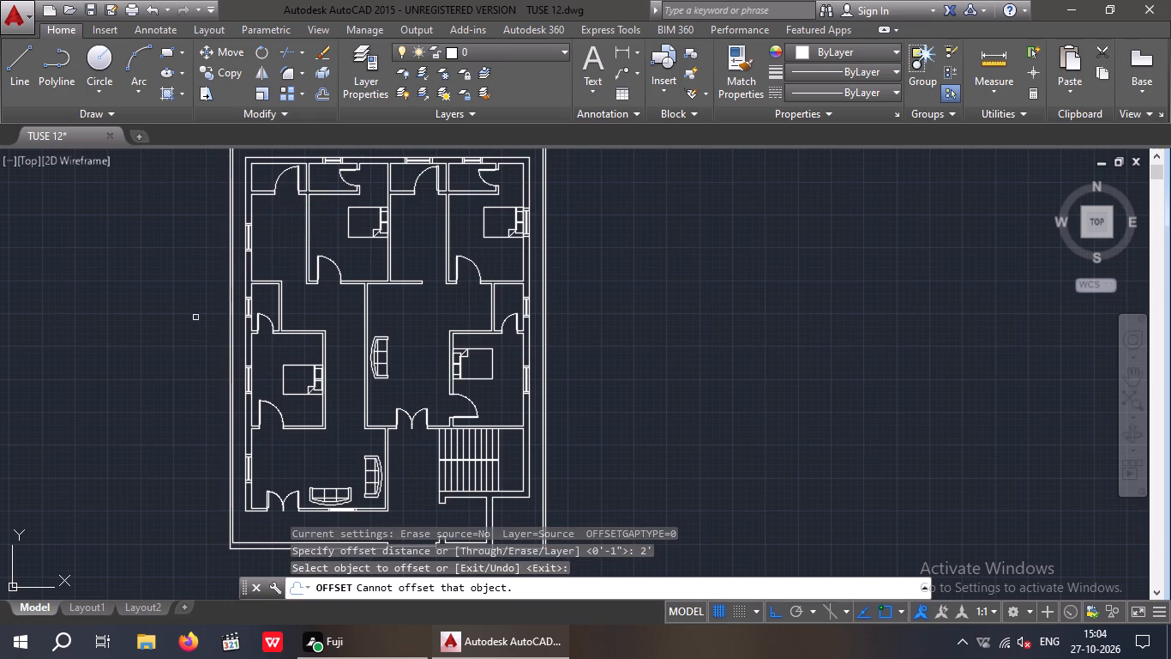
scroll(254, 227, "up", 2)
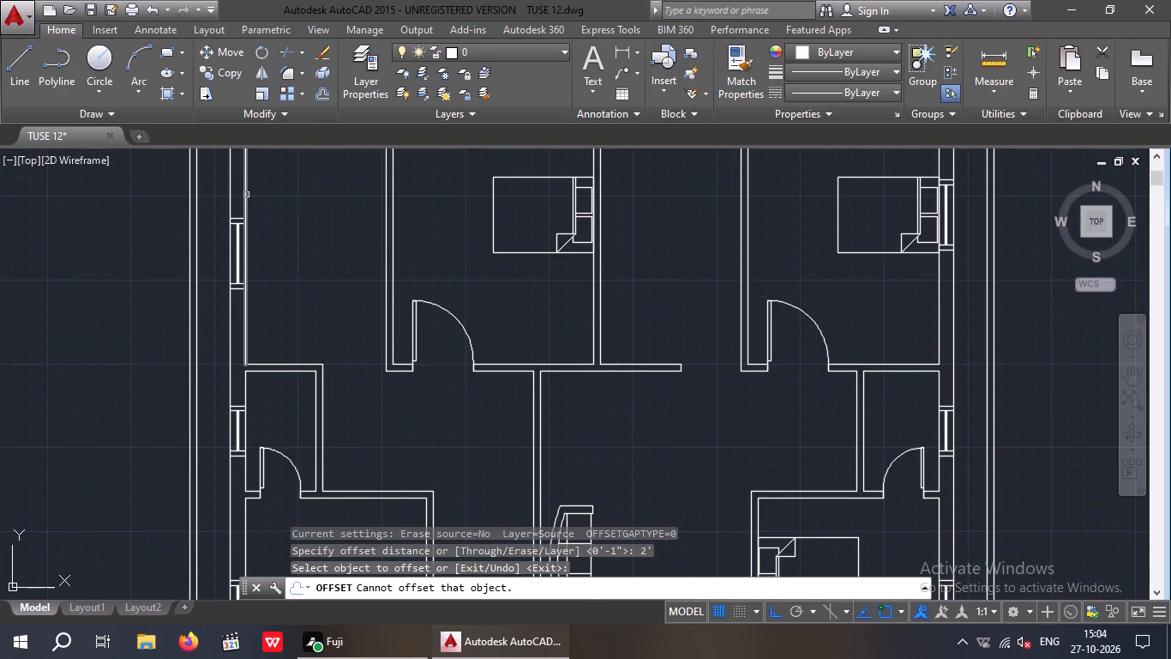
left_click(246, 195)
left_click(281, 203)
scroll(279, 210, "down", 2)
scroll(290, 257, "up", 3)
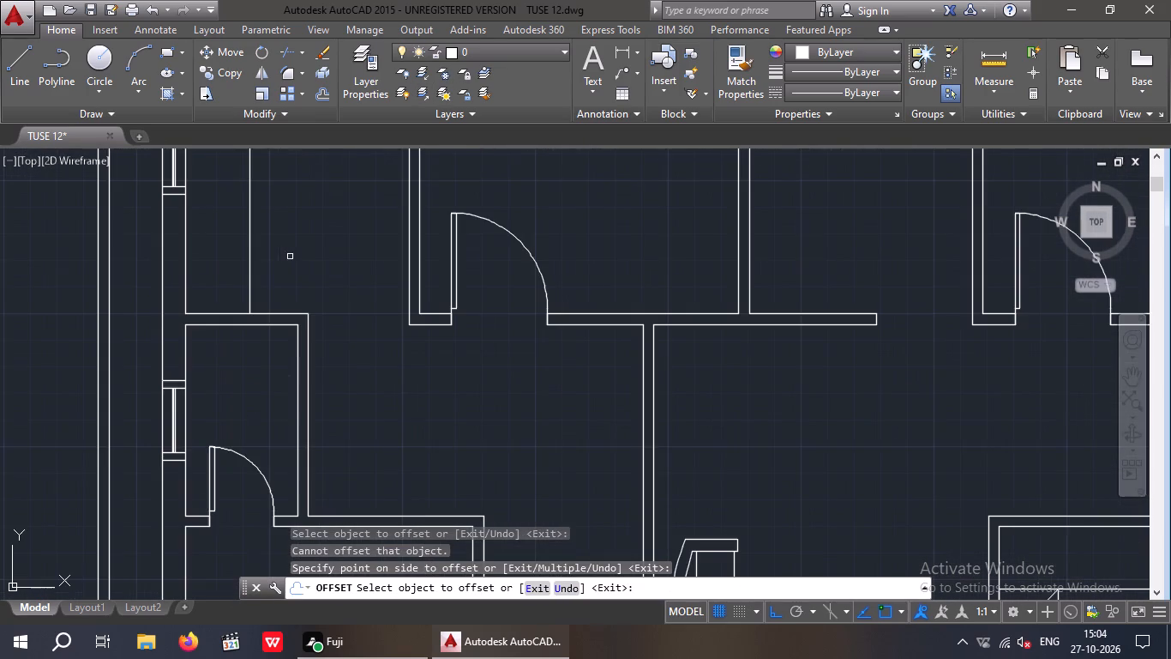
left_click(277, 313)
left_click_drag(264, 252, 267, 265)
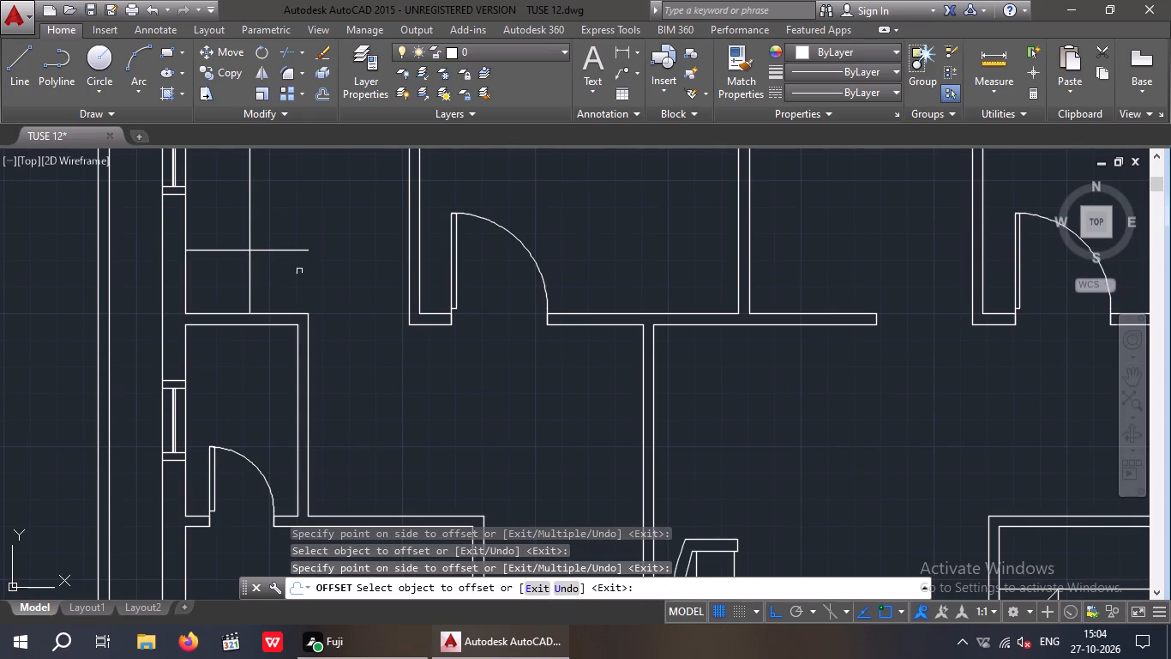
middle_click_drag(303, 296, 289, 421)
scroll(276, 272, "down", 1)
middle_click_drag(282, 311, 285, 414)
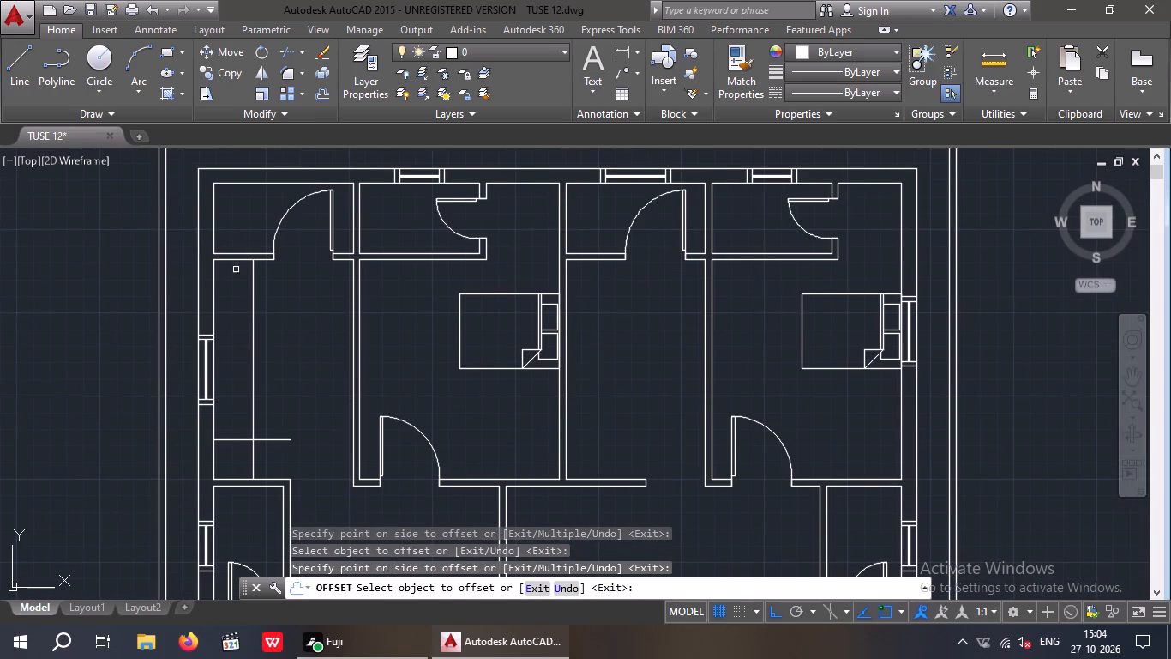
scroll(236, 269, "up", 3)
left_click_drag(267, 234, 269, 271)
left_click(289, 310)
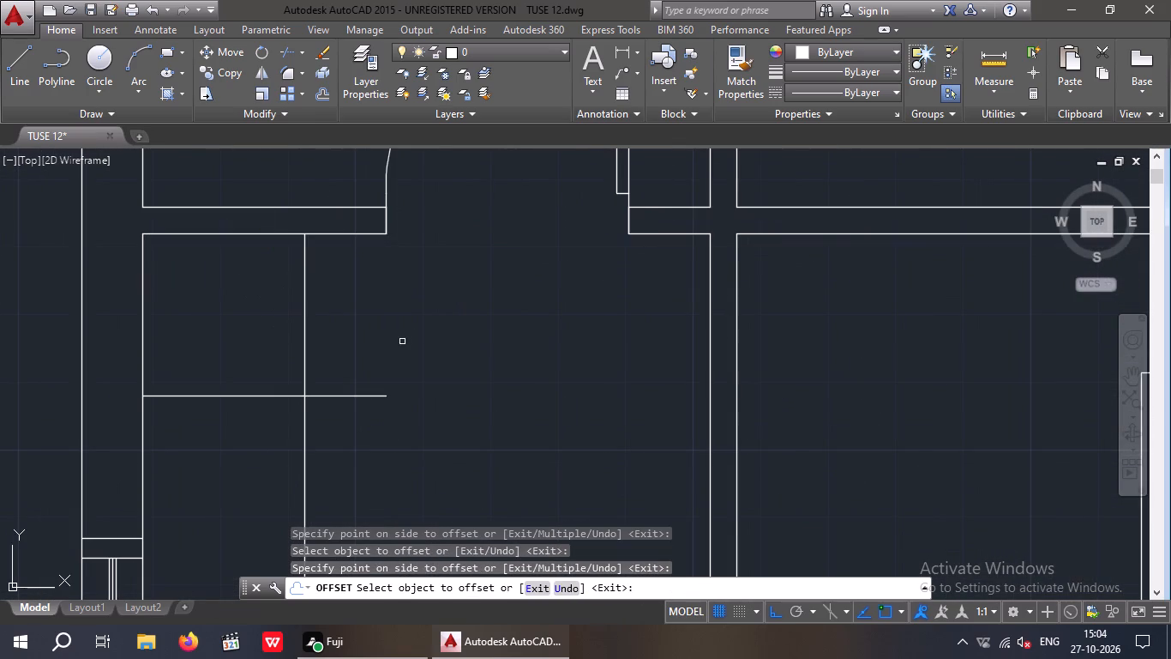
middle_click_drag(417, 336, 443, 293)
key("Escape")
key("Escape")
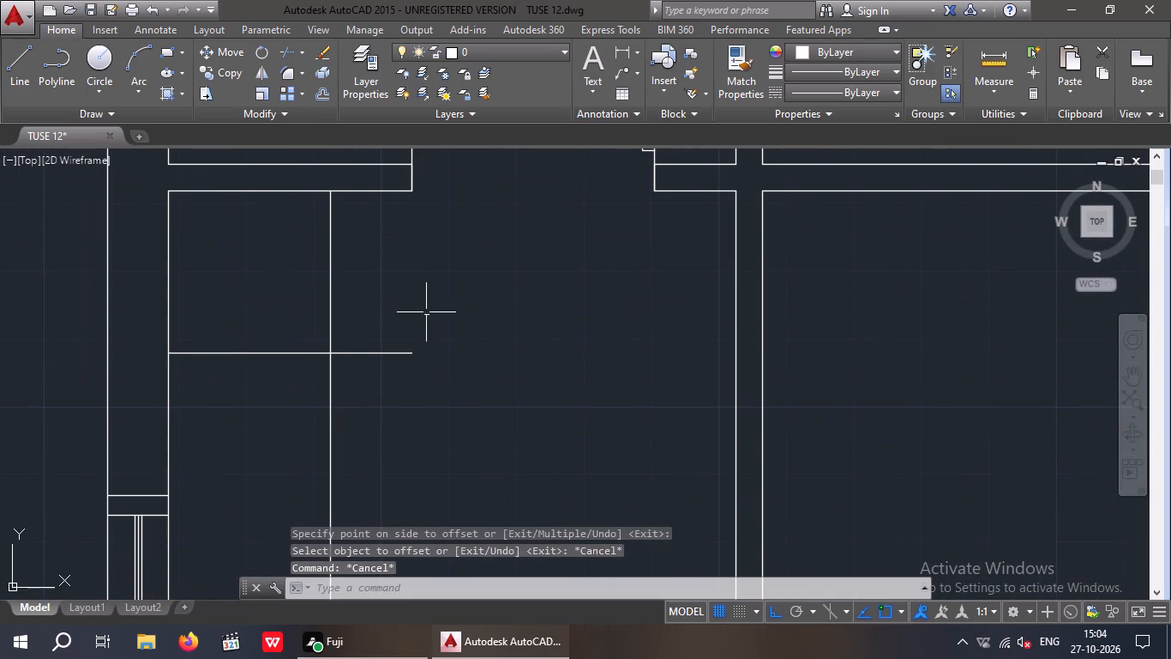
Extend the outer wall line of the small room below up to the lower 2' offset line in the upper-left room.
scroll(426, 304, "down", 2)
key("e")
key("x")
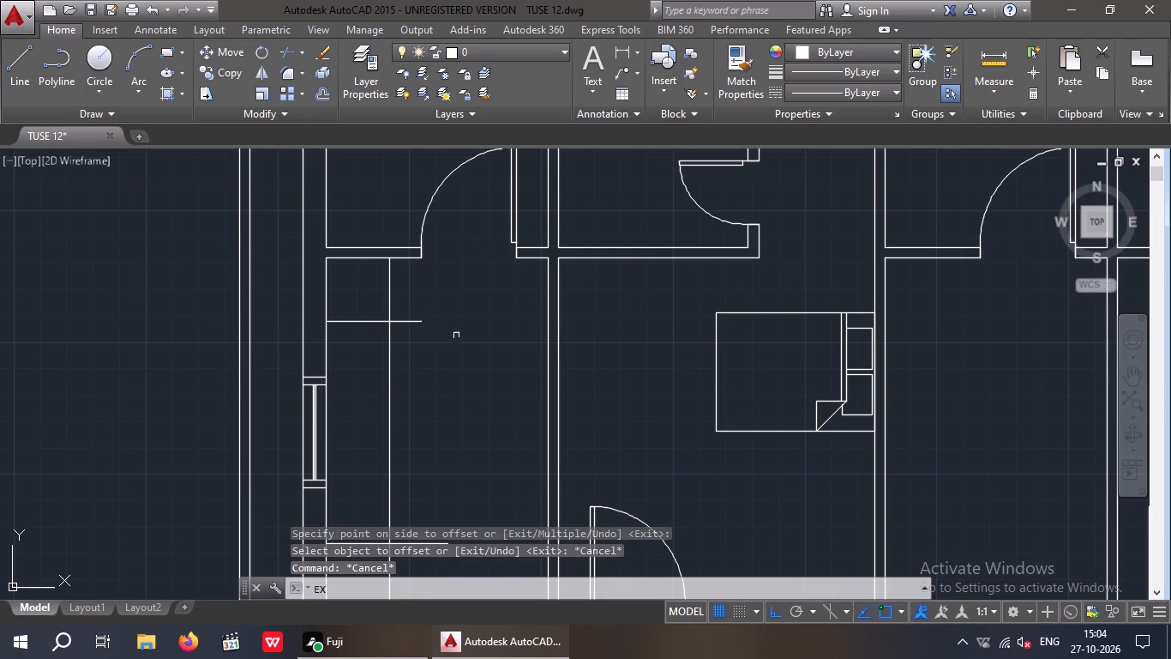
key("space")
key("space")
scroll(421, 261, "up", 1)
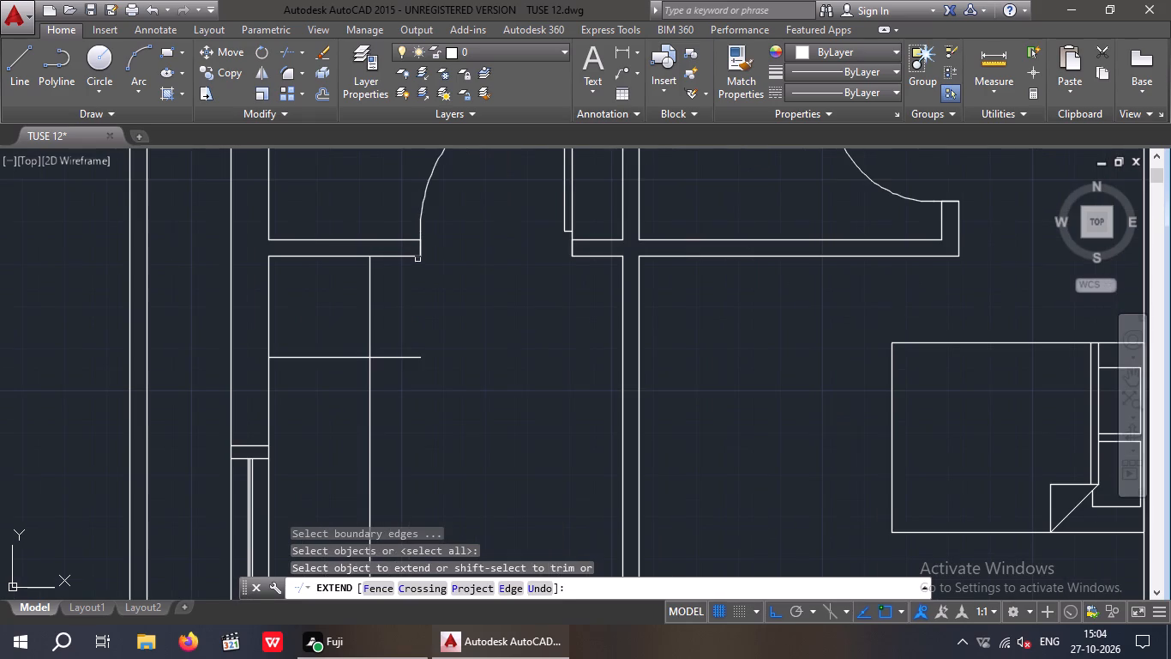
scroll(428, 286, "down", 2)
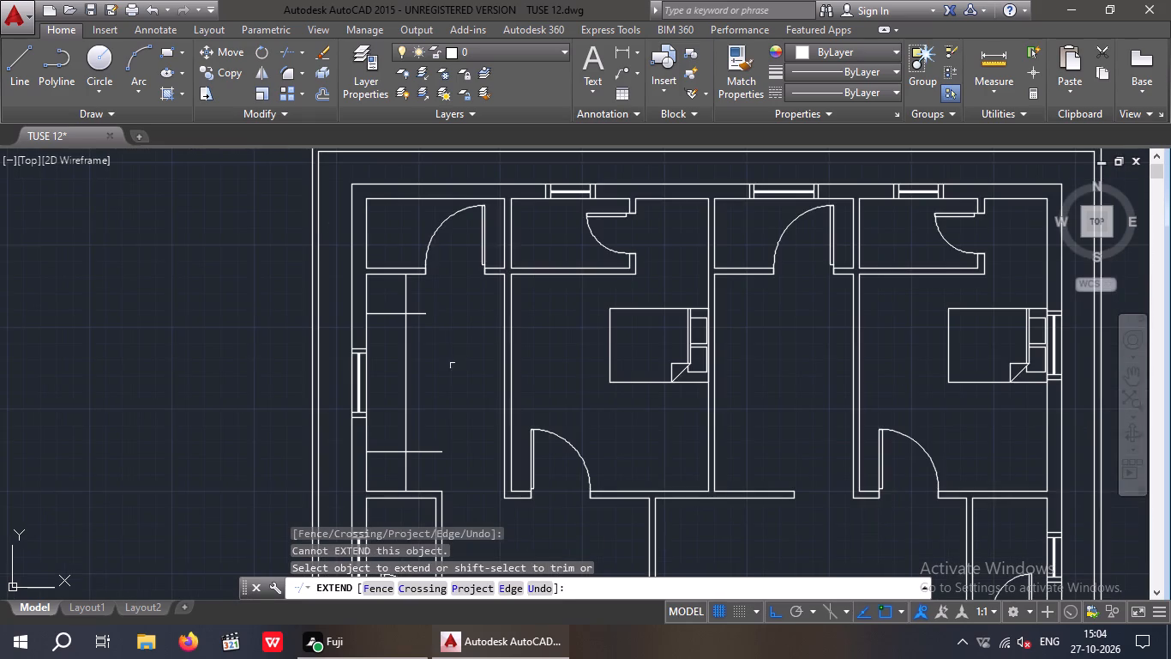
middle_click_drag(456, 373, 436, 244)
scroll(414, 351, "up", 1)
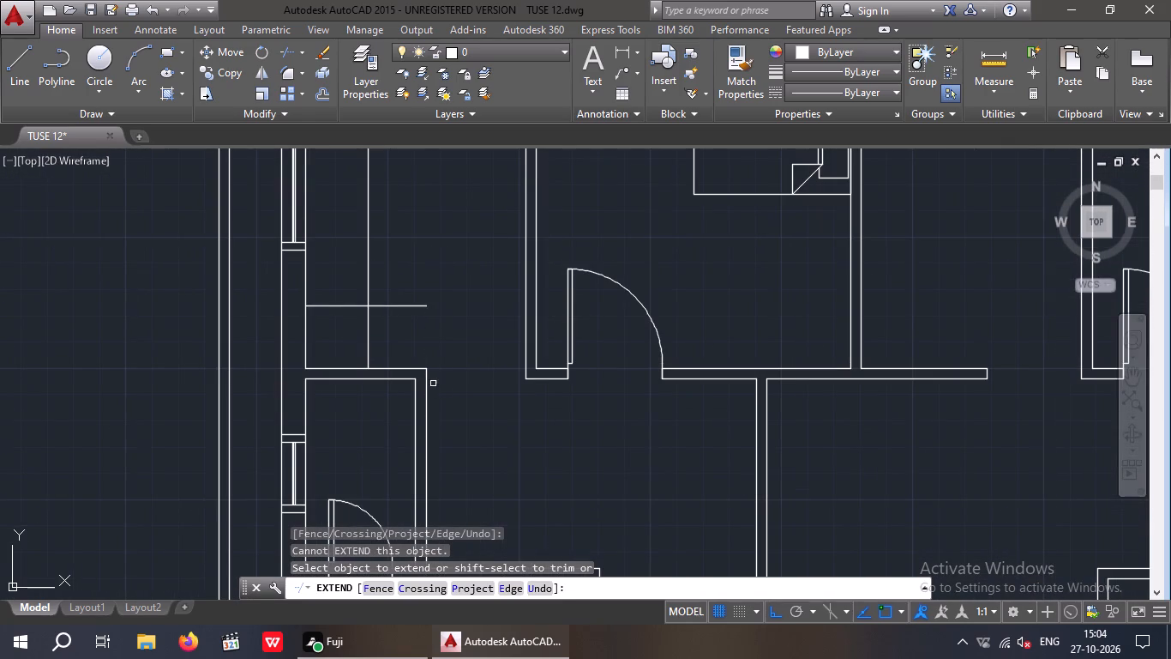
left_click(427, 379)
scroll(423, 331, "down", 1)
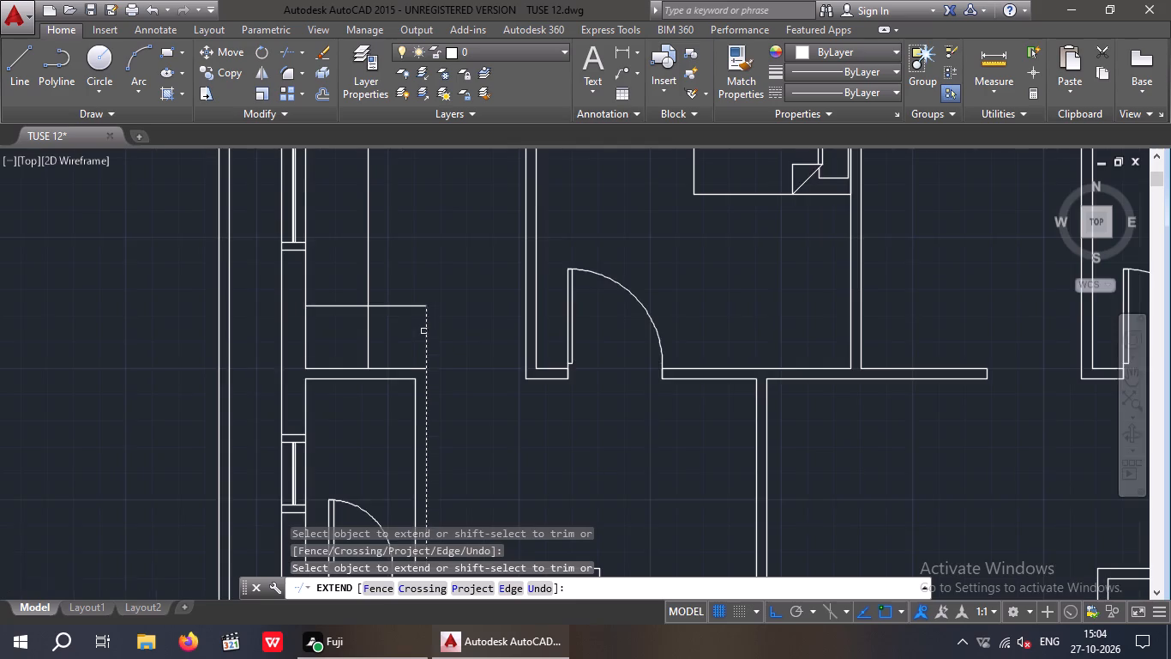
scroll(427, 331, "down", 1)
middle_click(427, 366)
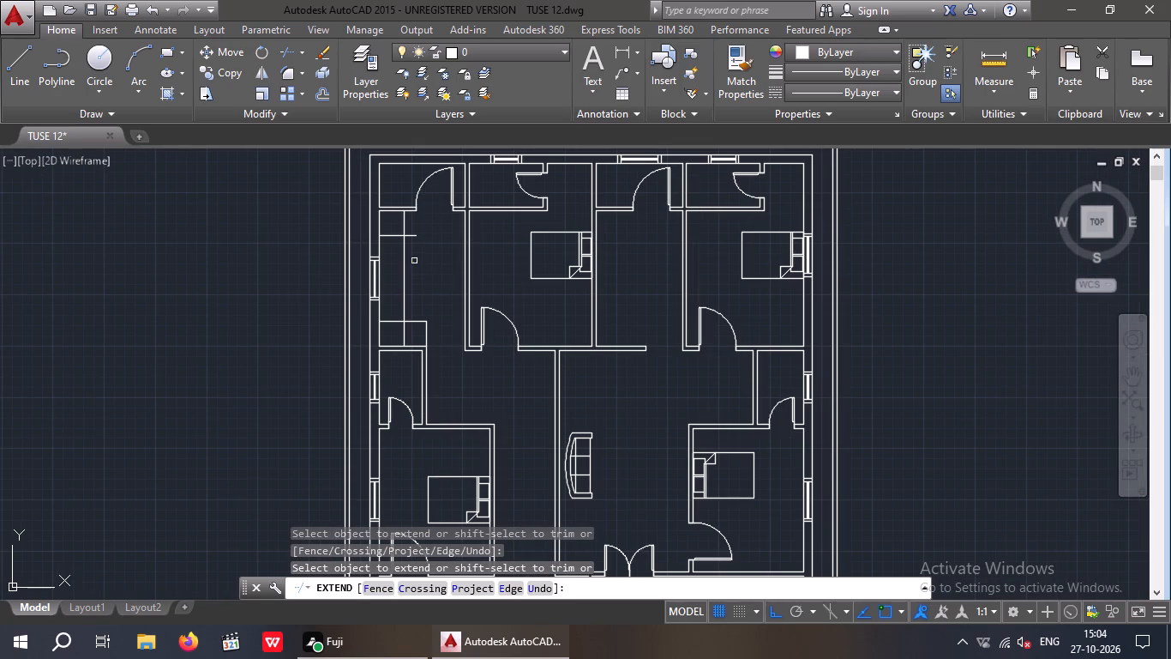
key("Escape")
Draw a vertical line from the wall corner at the upper door opening down to the upper offset line's free end.
left_click(25, 71)
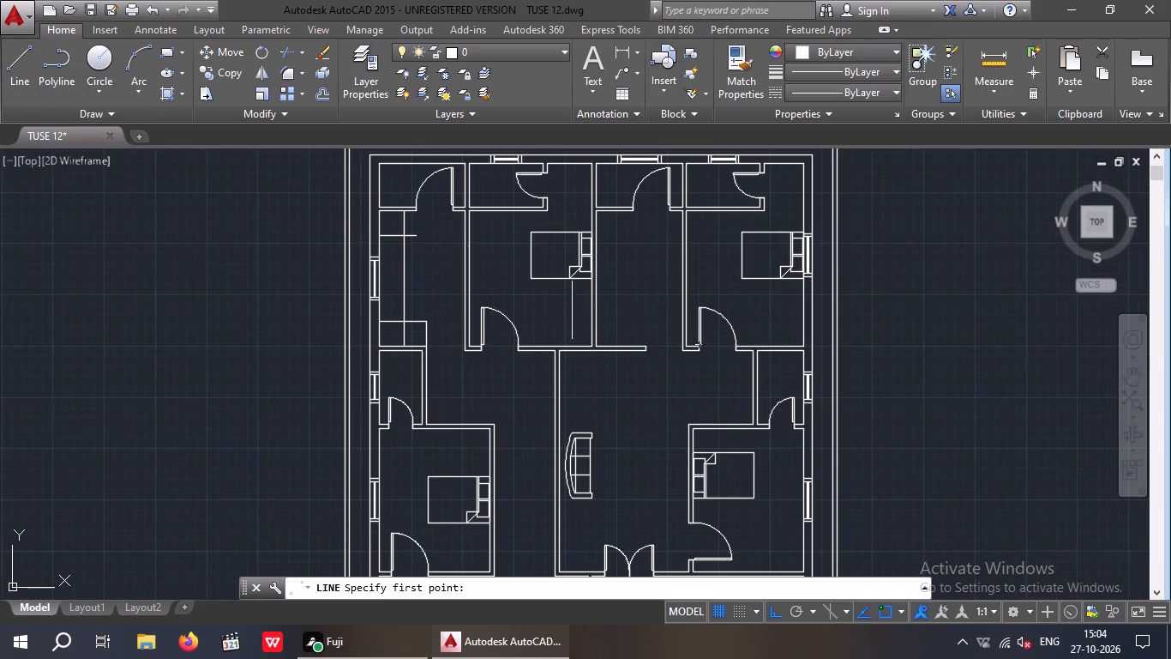
scroll(423, 224, "up", 3)
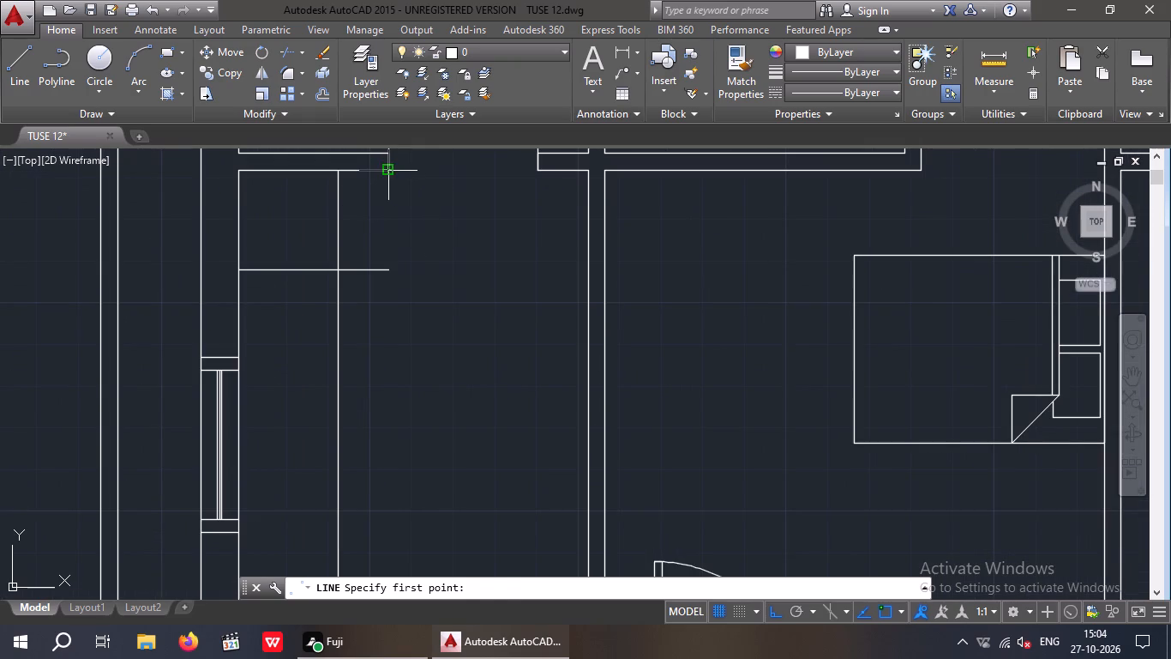
left_click_drag(389, 165, 389, 178)
left_click(387, 268)
key("Escape")
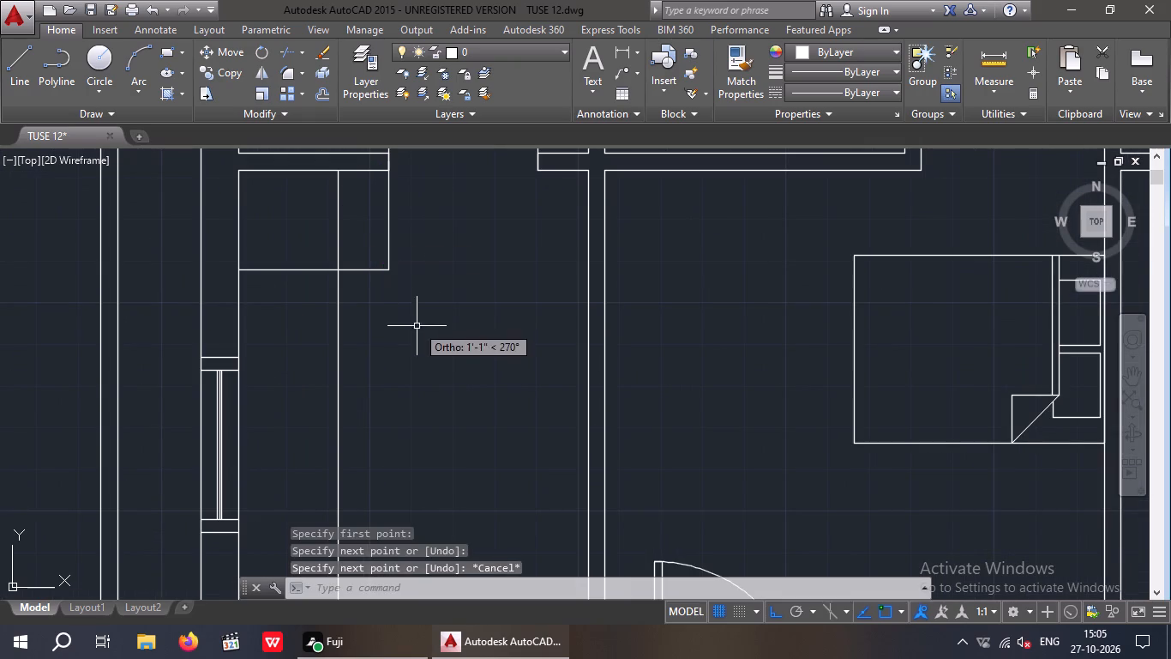
key("Escape")
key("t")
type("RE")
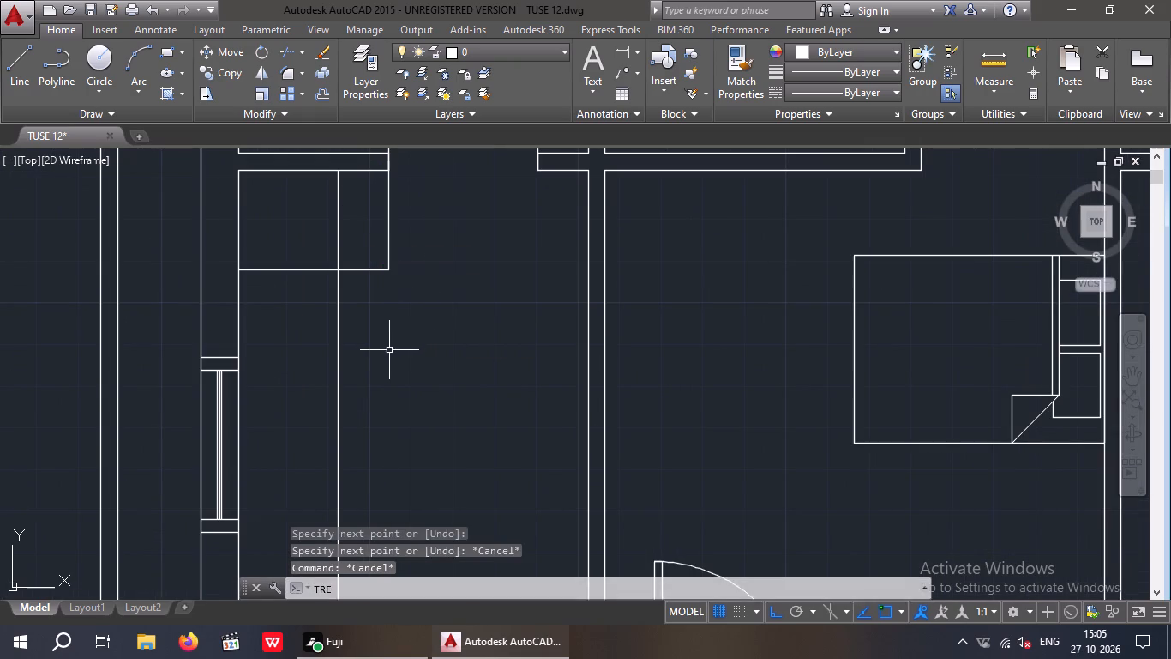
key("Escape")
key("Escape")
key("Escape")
Trim the crossing 2' offset lines at the upper corner of the upper-left room's counter outline.
key("t")
key("r")
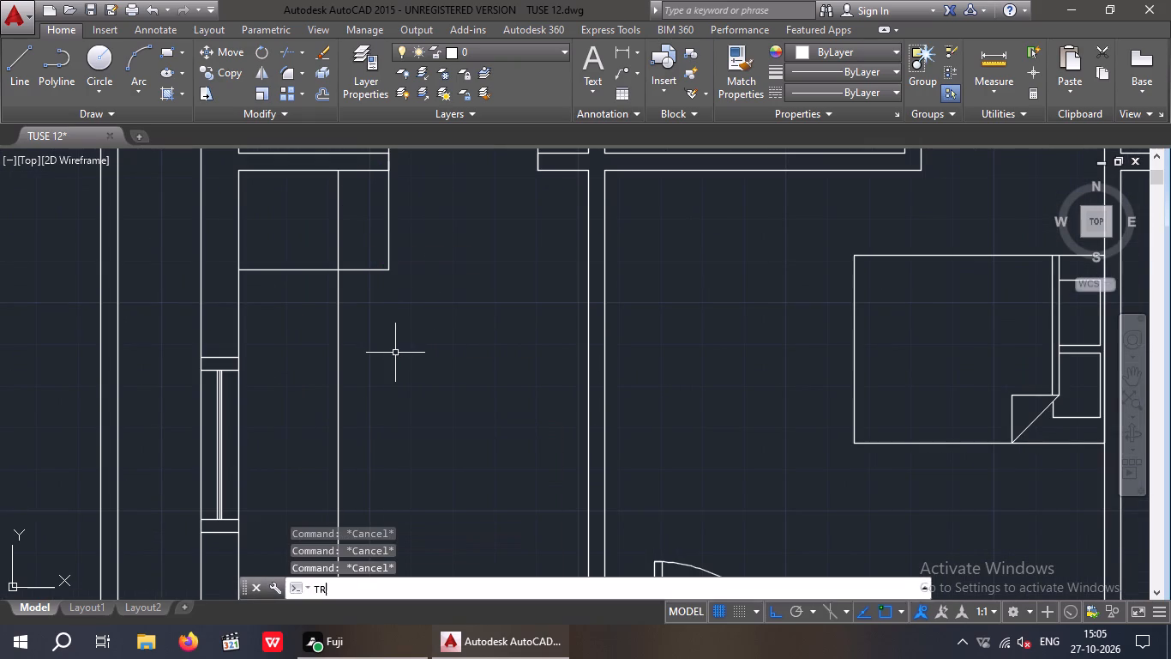
key("space")
key("space")
left_click_drag(362, 209, 340, 227)
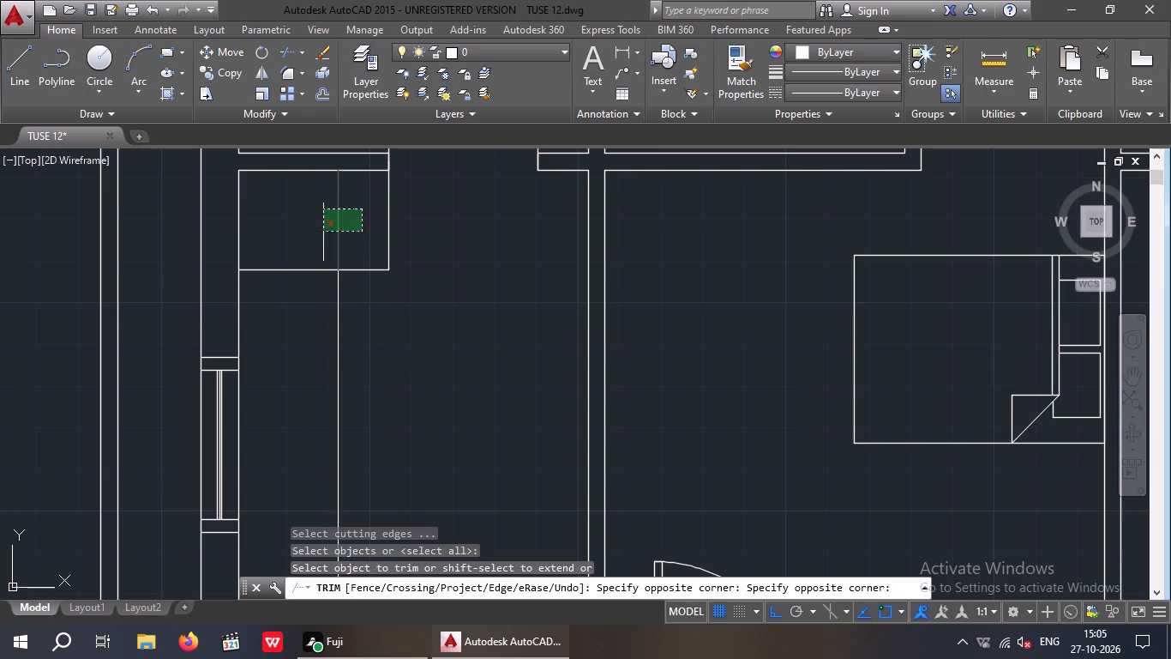
left_click(323, 232)
left_click_drag(324, 294, 312, 276)
left_click(295, 229)
Trim the crossing 2' offset lines at the lower corner of the upper-left room's counter outline.
scroll(295, 252, "down", 3)
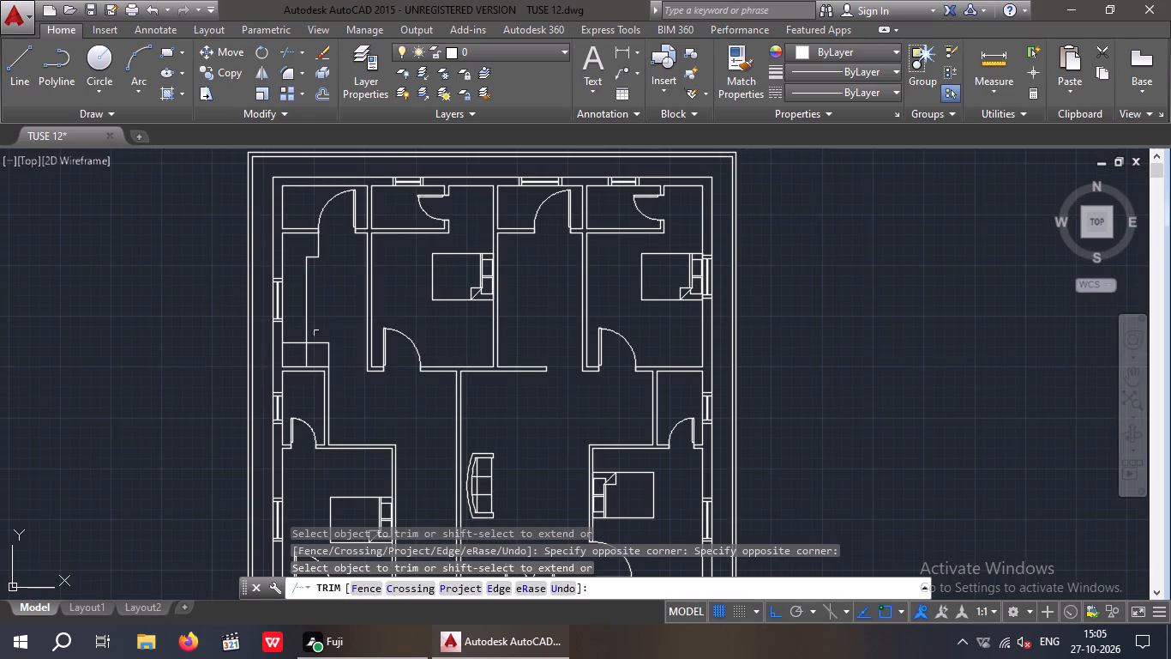
scroll(315, 360, "up", 3)
left_click_drag(310, 331, 207, 352)
left_click(205, 352)
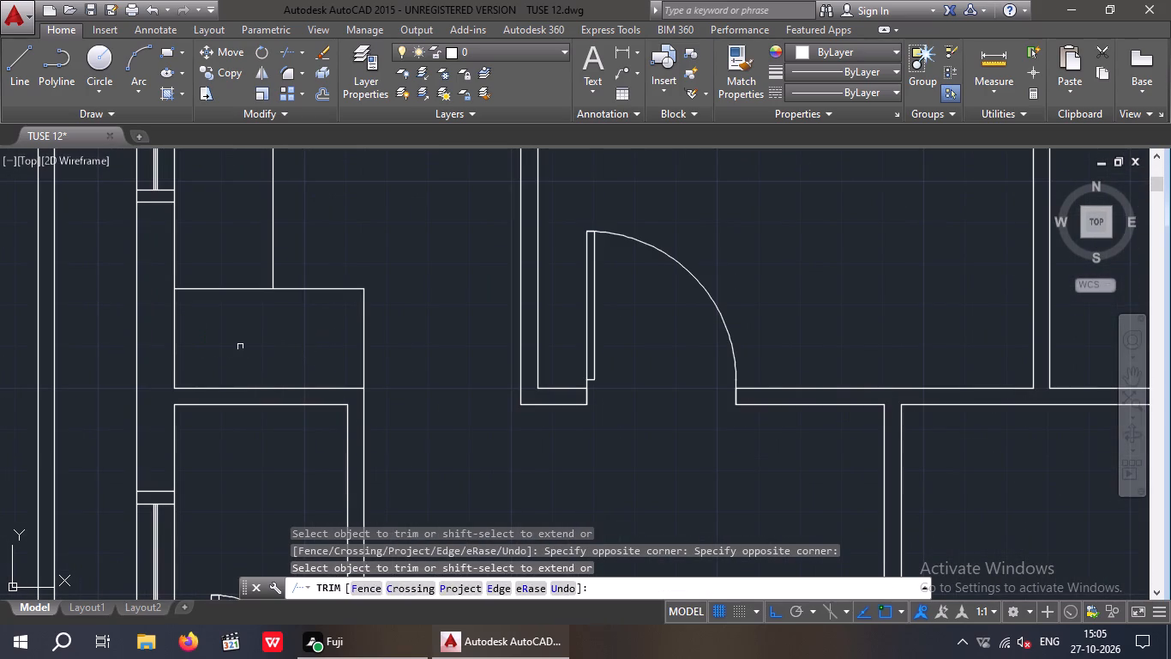
left_click_drag(249, 345, 245, 336)
left_click(214, 274)
scroll(306, 314, "down", 3)
middle_click_drag(374, 416, 369, 458)
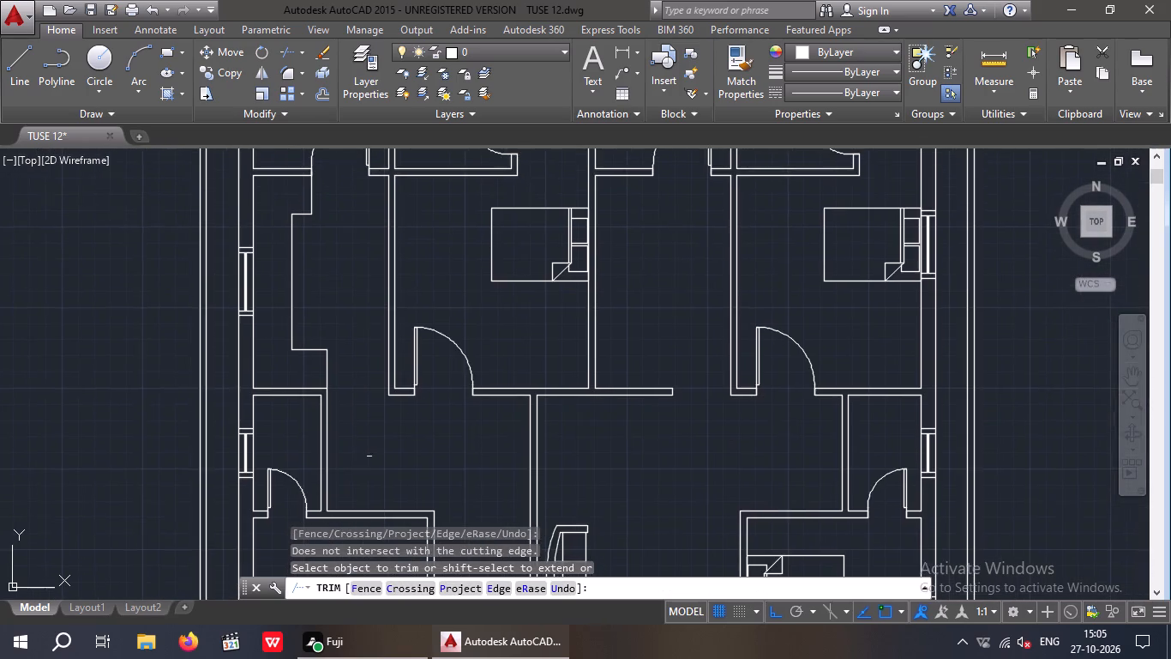
scroll(371, 444, "down", 2)
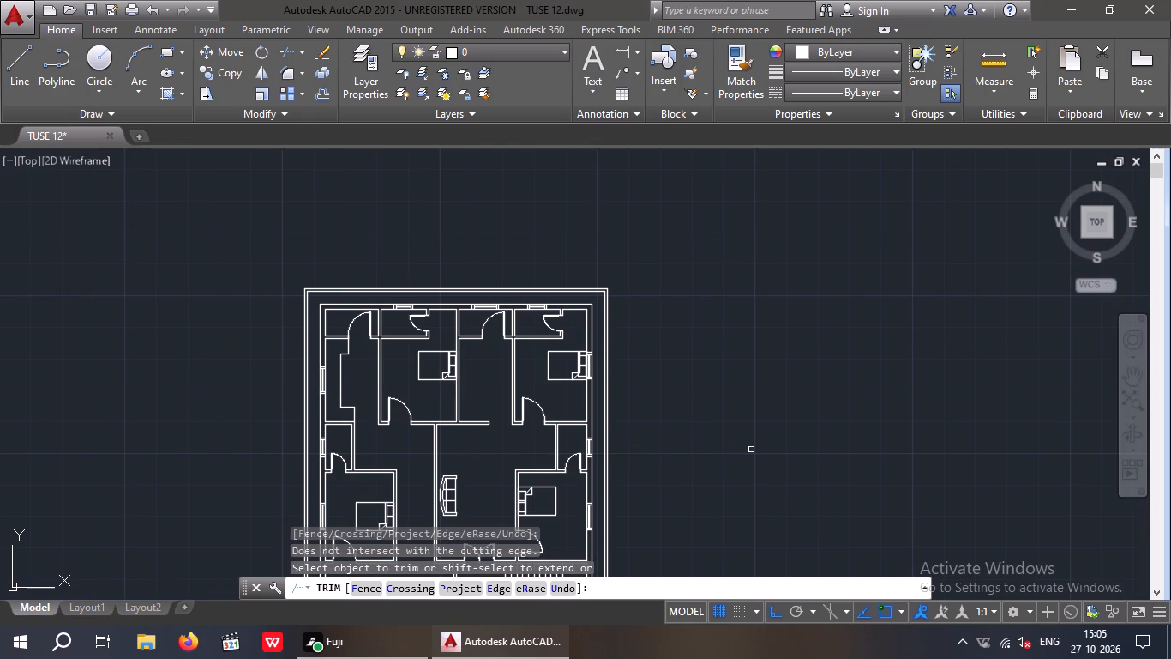
key("Escape")
key("Escape")
key("Escape")
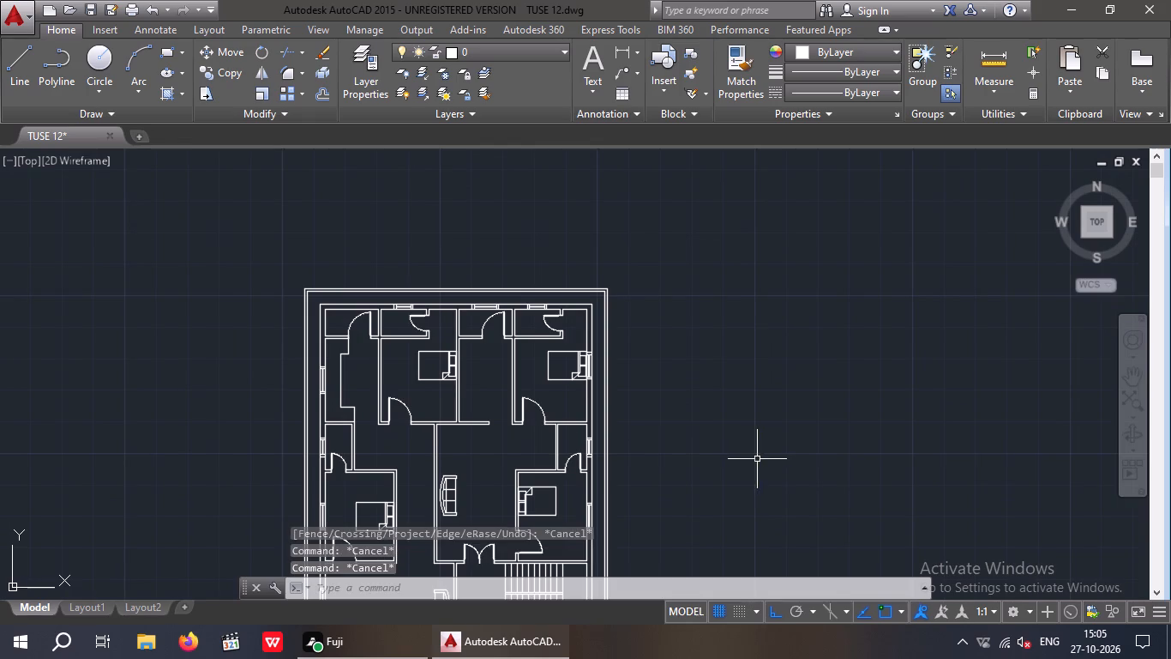
Offset the inner left, lower and upper wall lines of the upper middle room between the two bedrooms by 2' into the room.
key("o")
key("Return")
type("2'")
key("Return")
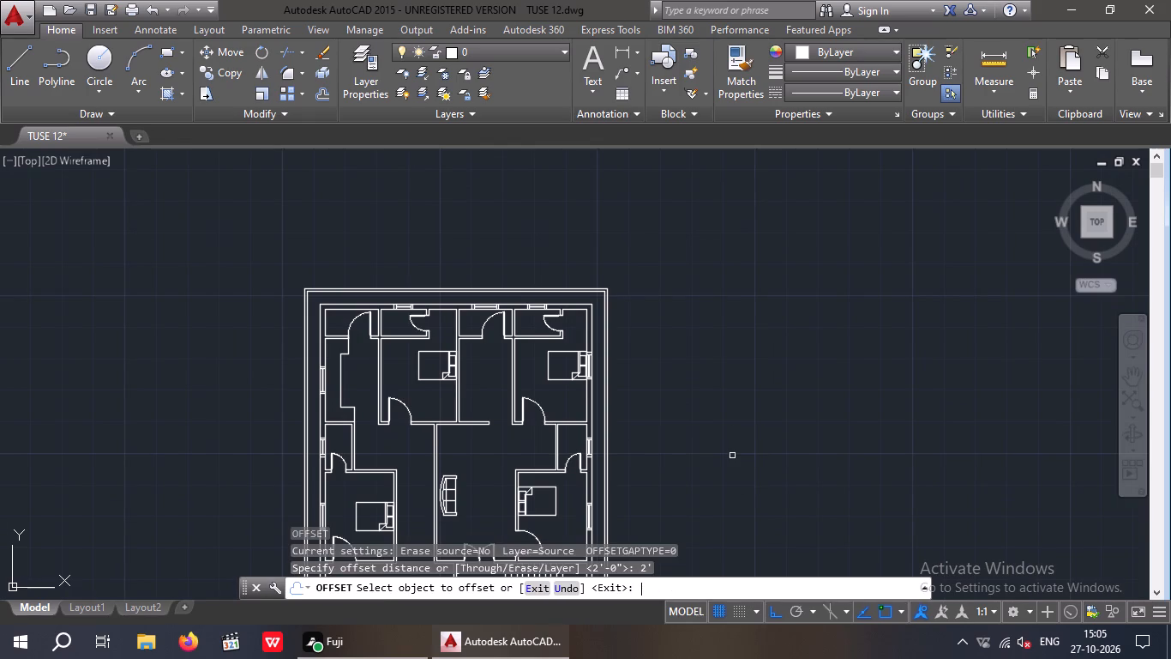
scroll(447, 414, "up", 2)
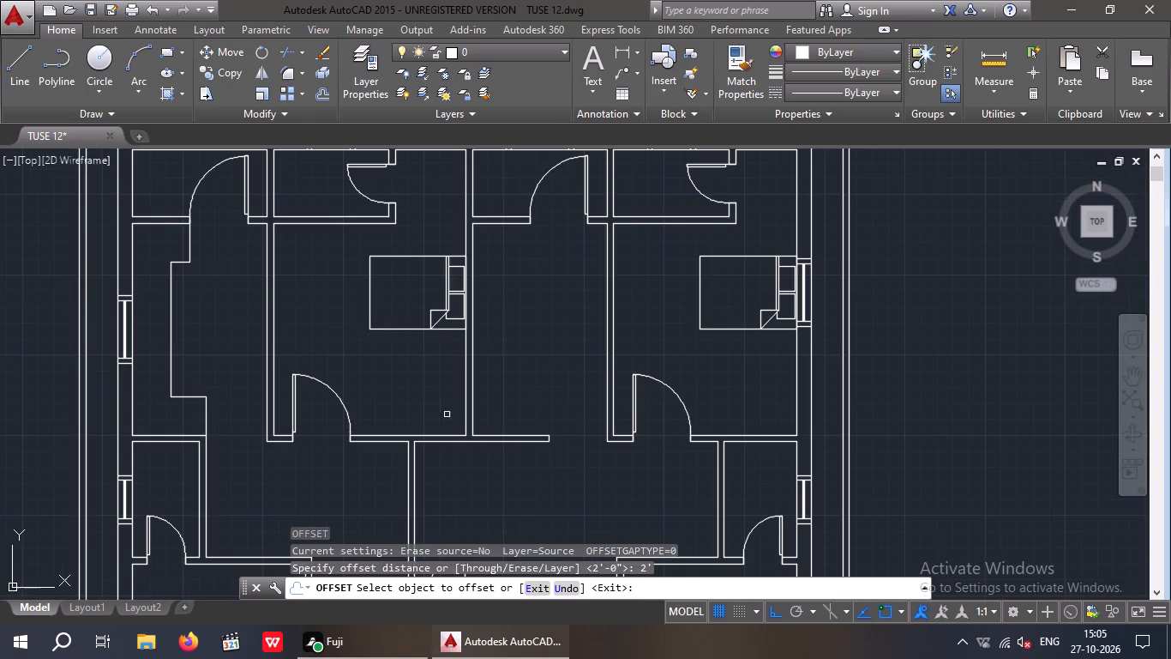
scroll(473, 401, "up", 2)
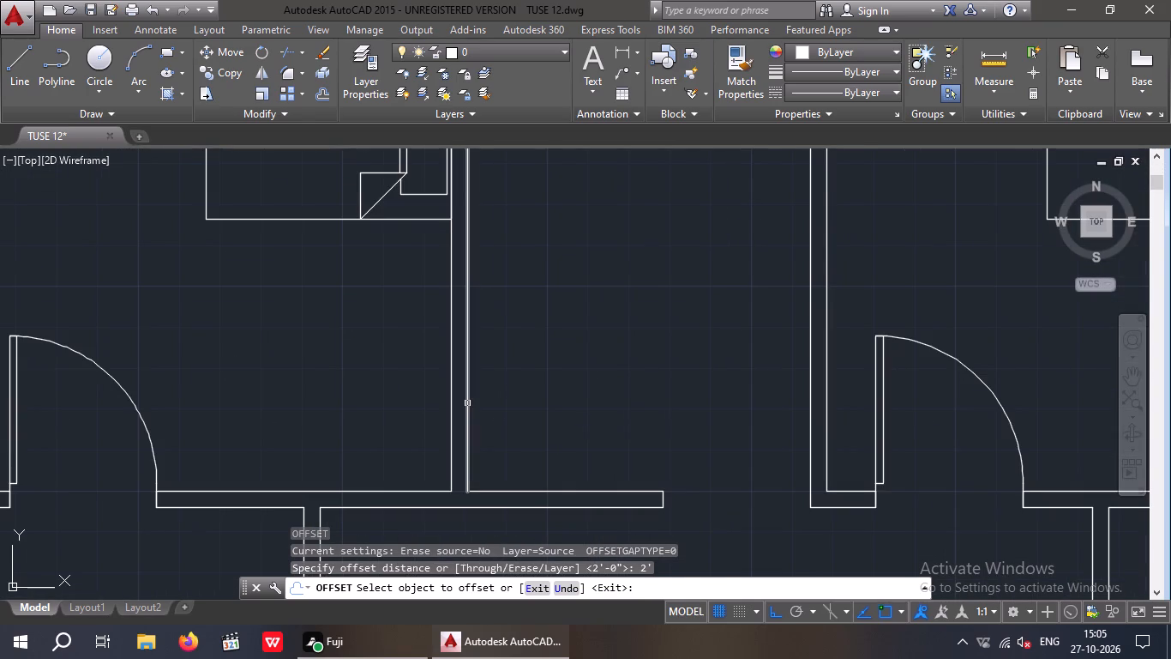
left_click_drag(467, 403, 486, 408)
left_click(535, 399)
scroll(535, 398, "down", 2)
scroll(561, 429, "up", 1)
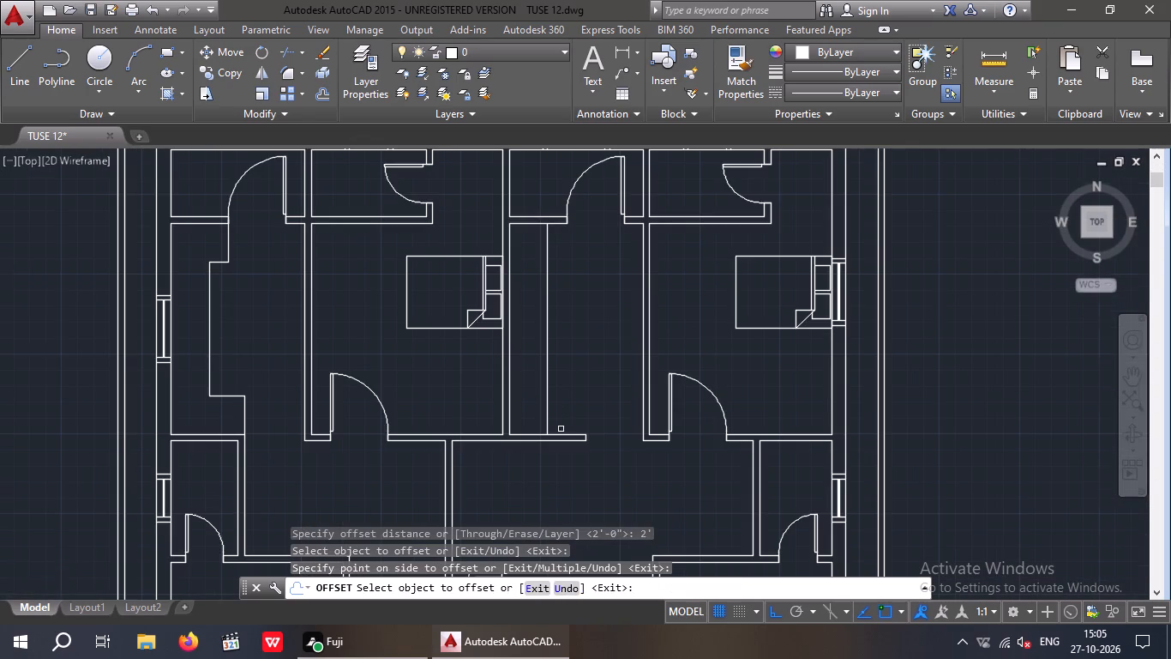
left_click(561, 439)
left_click(566, 380)
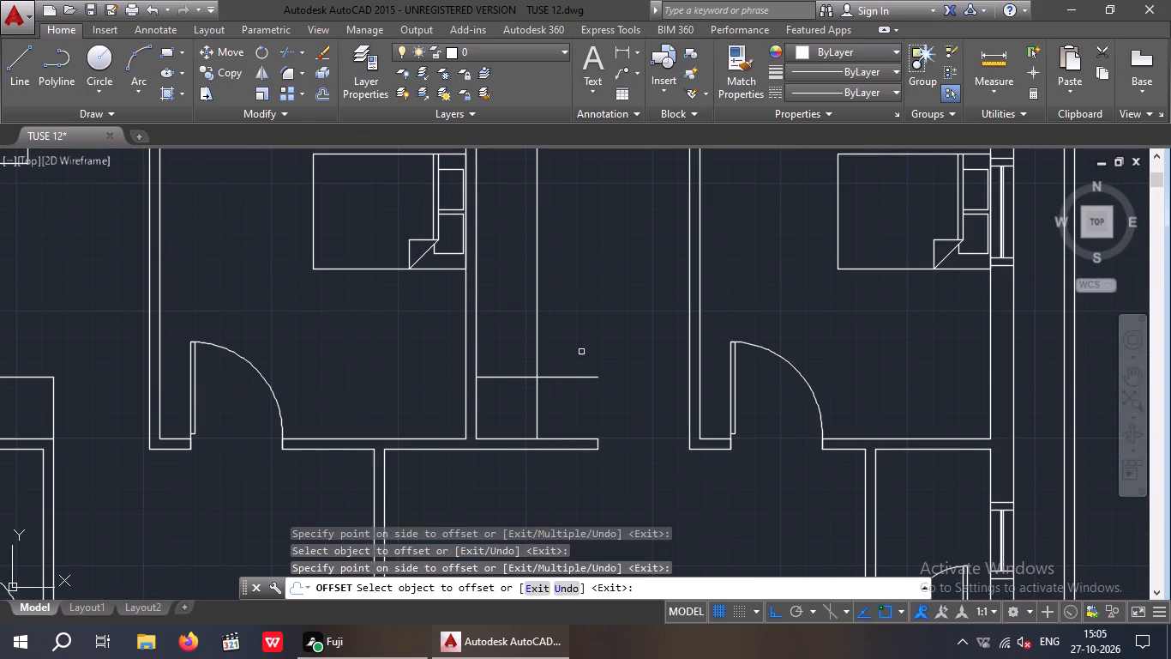
middle_click_drag(583, 354, 585, 489)
scroll(590, 459, "down", 1)
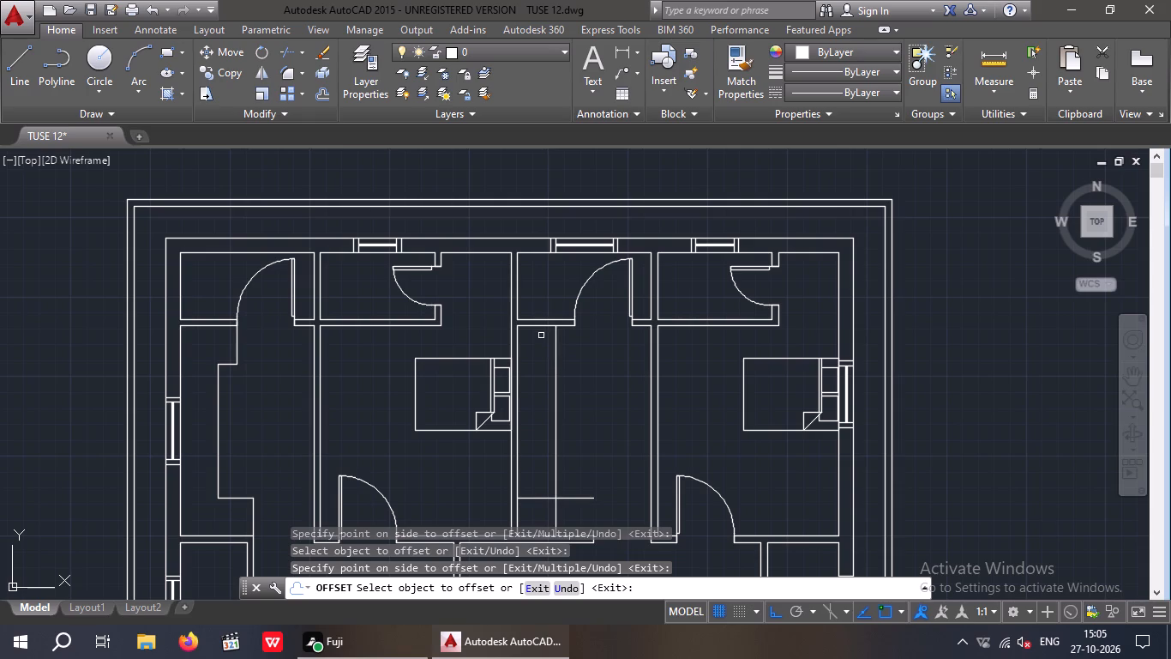
left_click_drag(543, 328, 546, 341)
left_click(561, 382)
key("Escape")
key("Escape")
Draw a vertical line from the wall corner at the middle room's upper door opening down to the upper offset line's free end.
key("l")
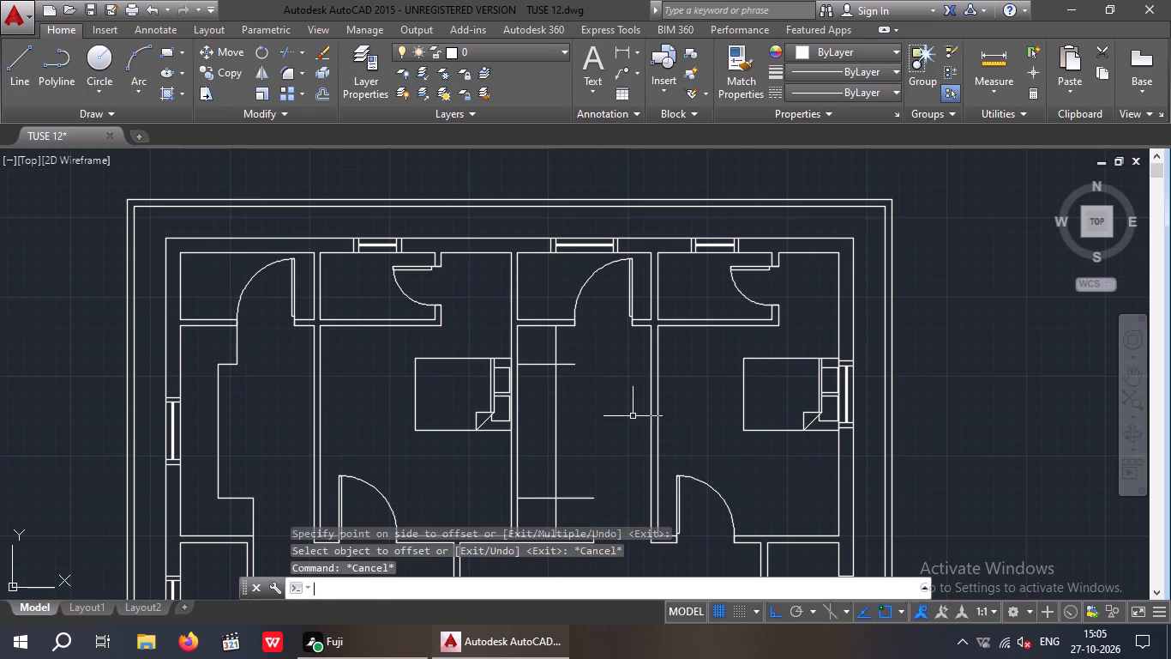
key("space")
scroll(569, 339, "up", 3)
left_click_drag(585, 281, 585, 299)
left_click(583, 440)
key("space")
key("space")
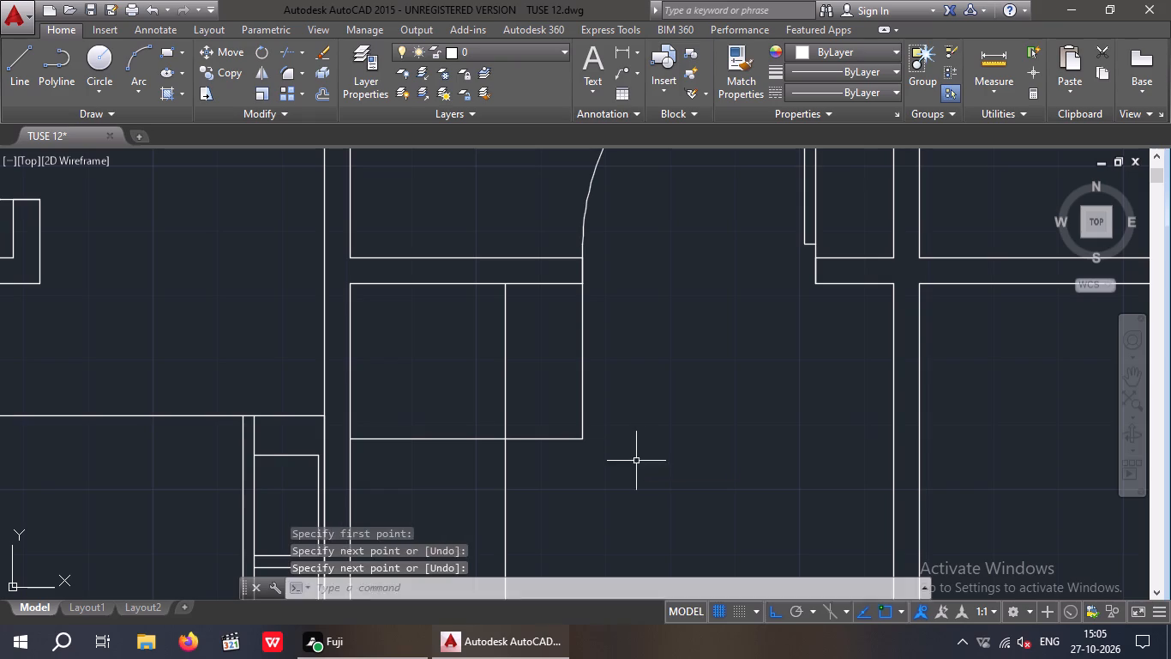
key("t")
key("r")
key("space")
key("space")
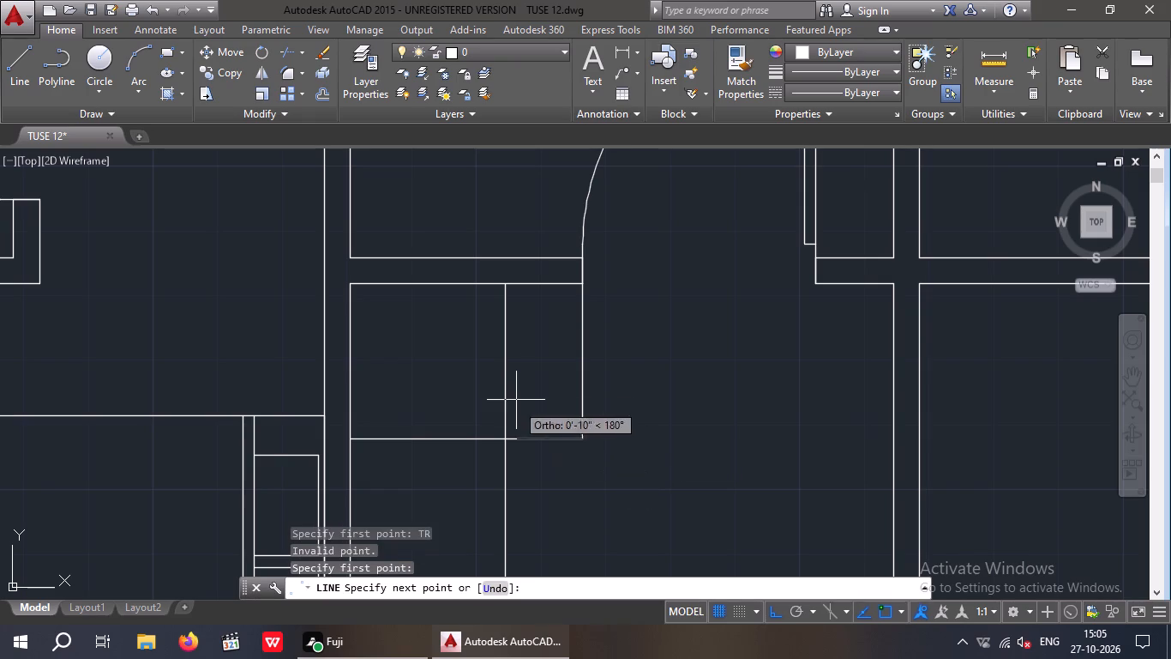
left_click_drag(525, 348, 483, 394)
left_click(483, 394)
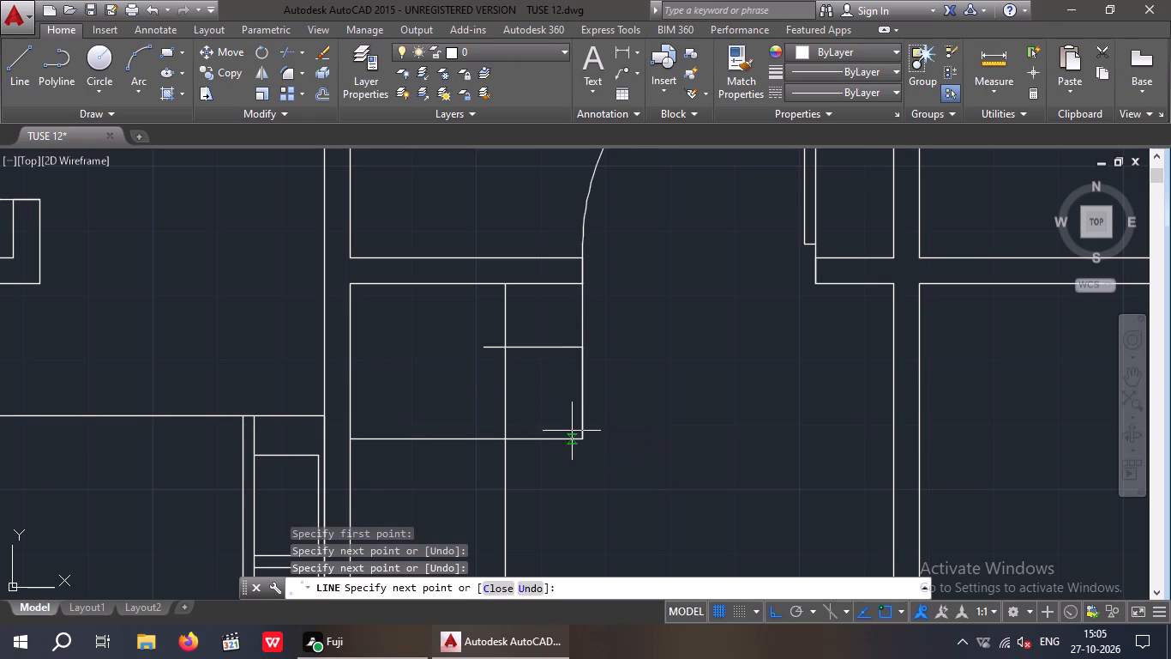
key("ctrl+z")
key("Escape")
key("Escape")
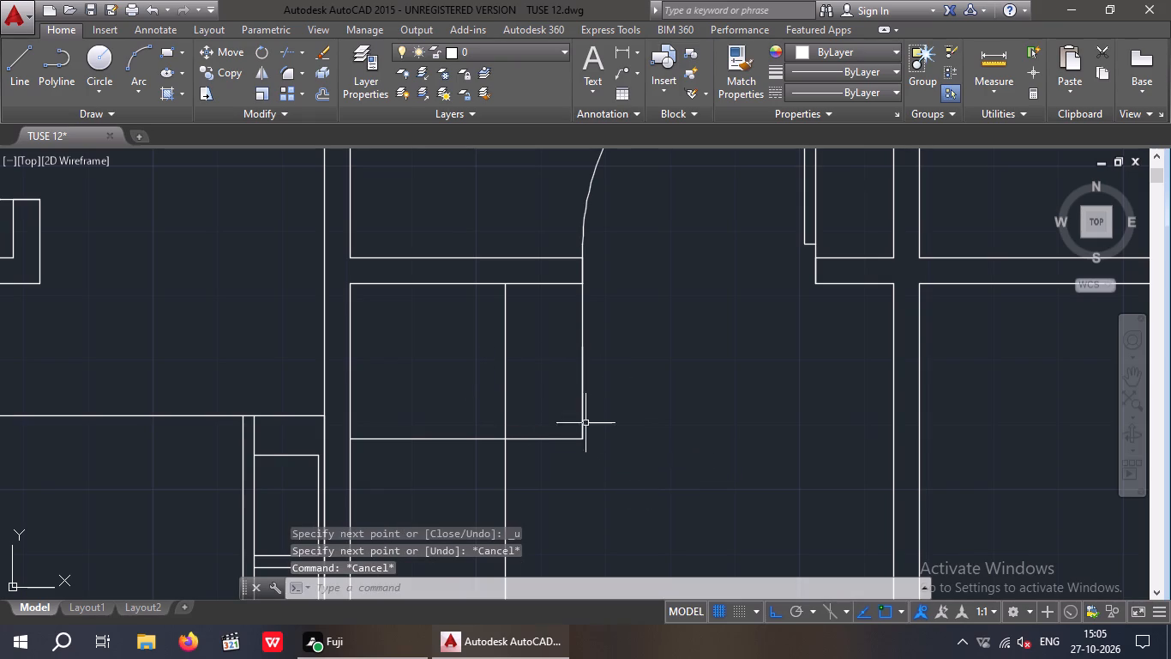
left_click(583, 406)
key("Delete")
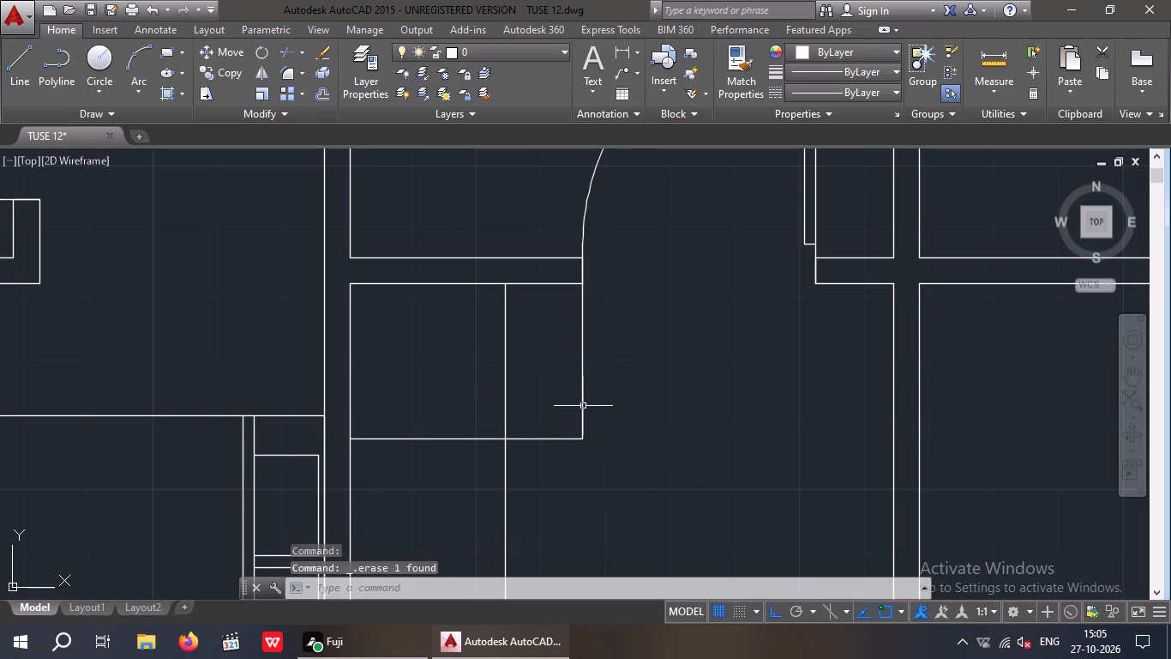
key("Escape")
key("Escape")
Trim the crossing 2' offset lines at the upper corner of the middle room's counter outline.
type("TR")
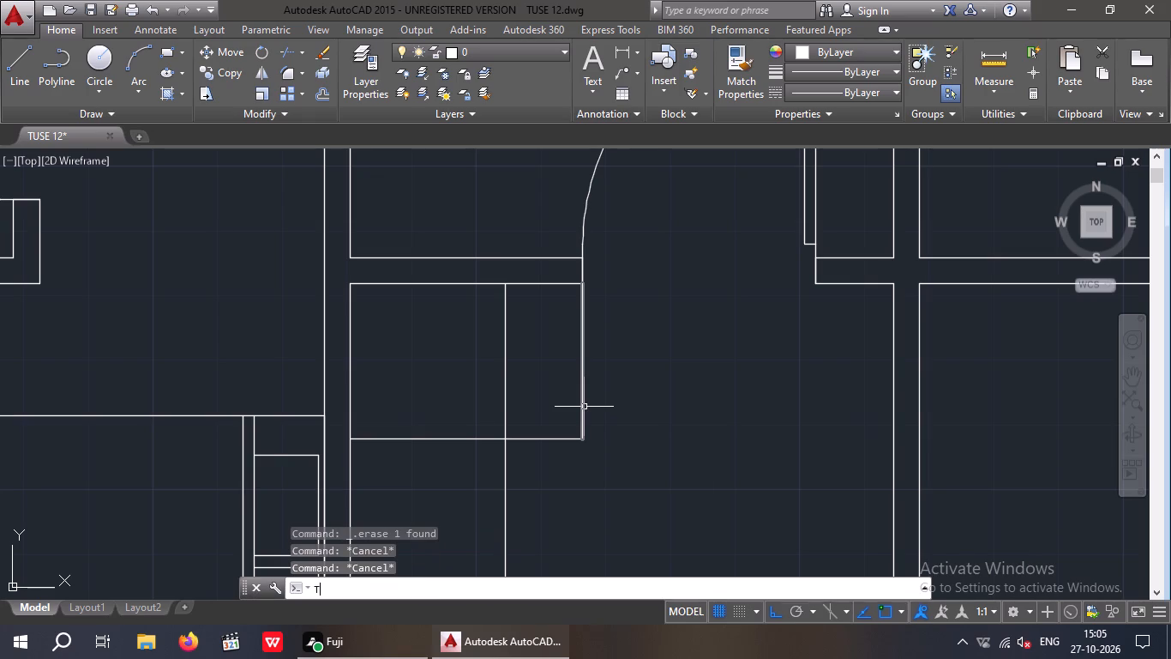
key("space")
key("space")
left_click_drag(531, 334, 473, 388)
left_click(453, 399)
left_click_drag(466, 395, 467, 396)
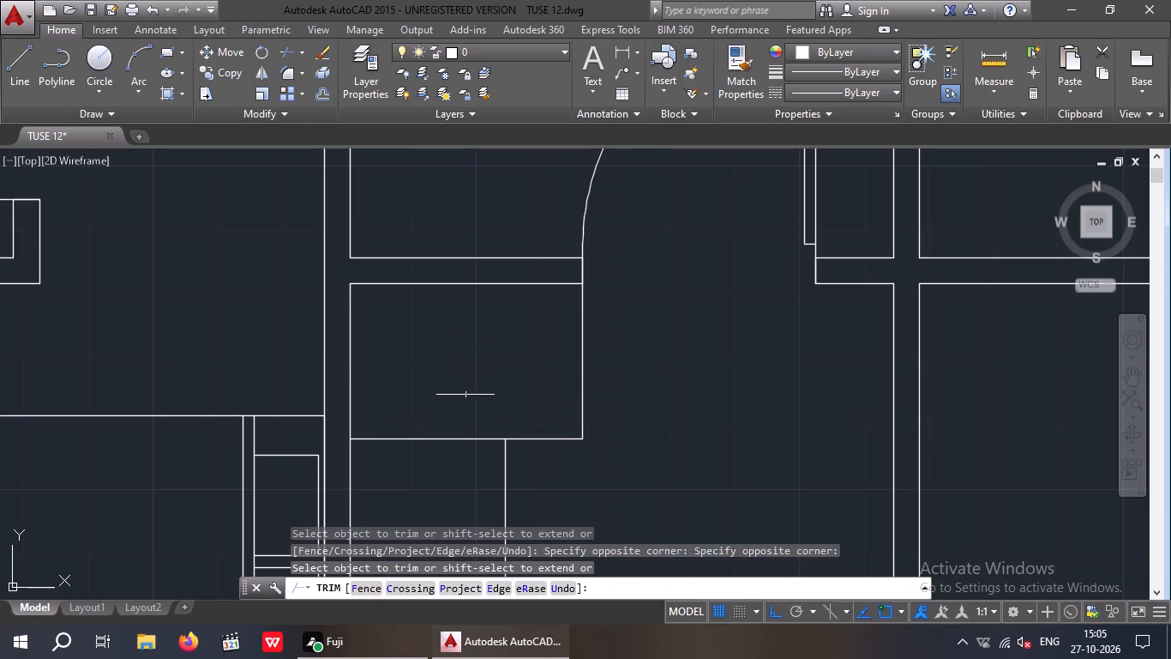
left_click_drag(467, 396, 449, 487)
left_click(450, 489)
Trim the crossing 2' offset lines at the lower corner of the middle room's counter outline.
scroll(432, 438, "down", 4)
middle_click_drag(465, 505, 471, 409)
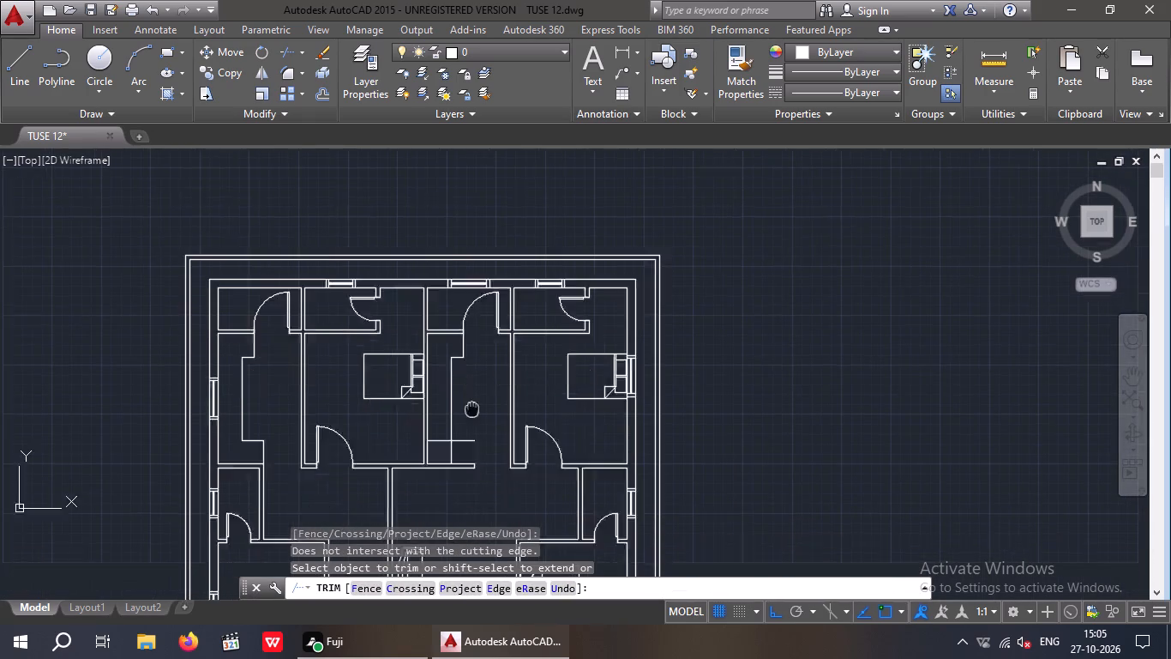
middle_click_drag(471, 409, 471, 376)
scroll(440, 406, "up", 3)
left_click_drag(491, 385, 455, 419)
left_click(454, 419)
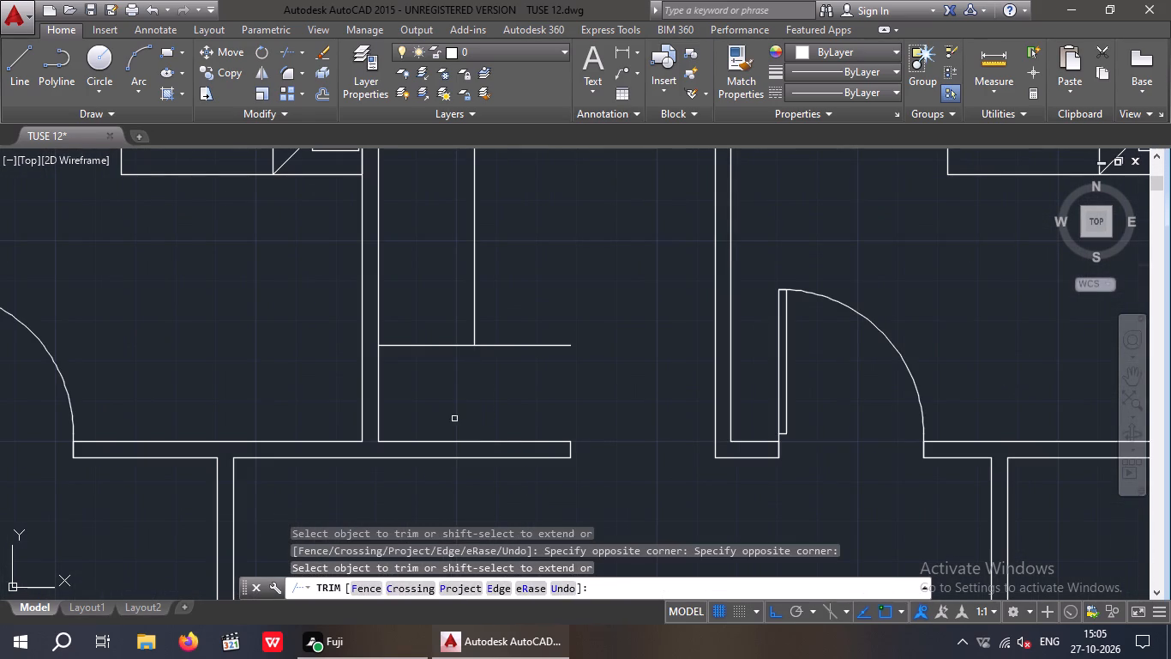
left_click_drag(447, 408, 444, 392)
left_click(433, 333)
key("Escape")
key("Escape")
Extend the end line of the middle room's lower wall up to the lower 2' offset line.
type("EX")
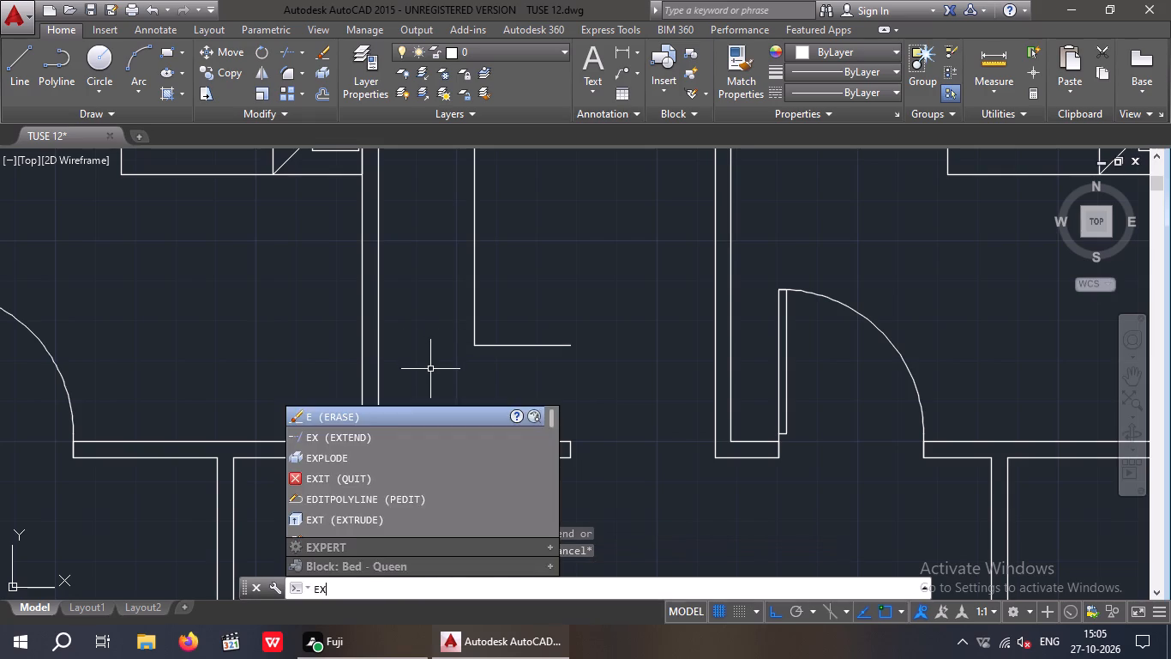
key("space")
key("space")
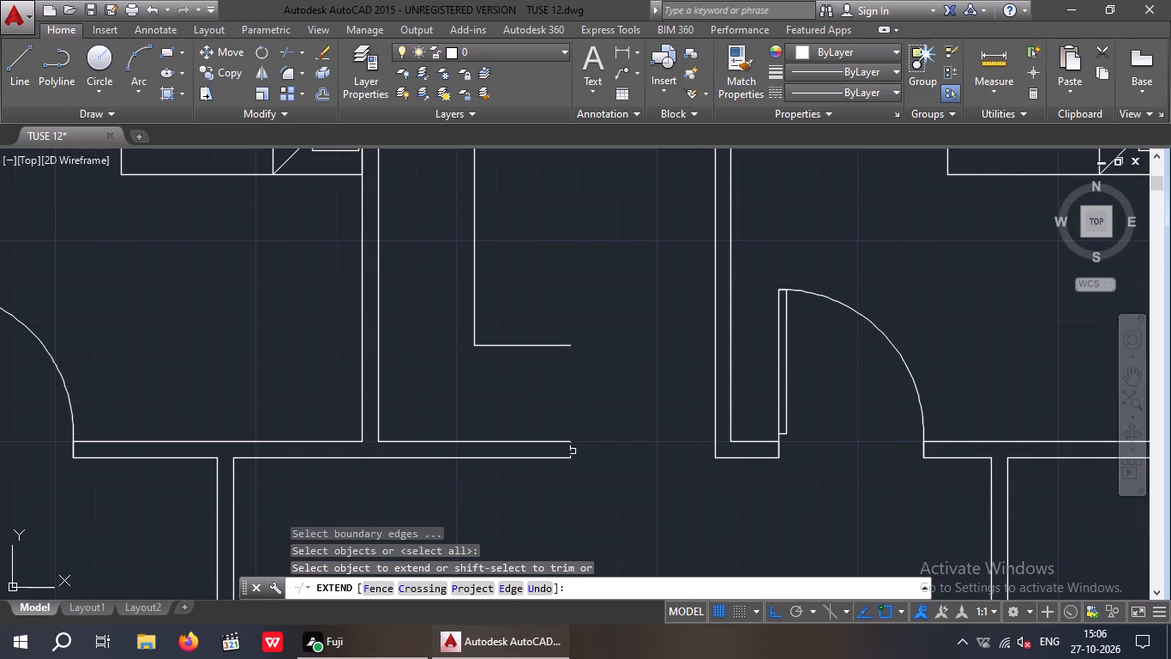
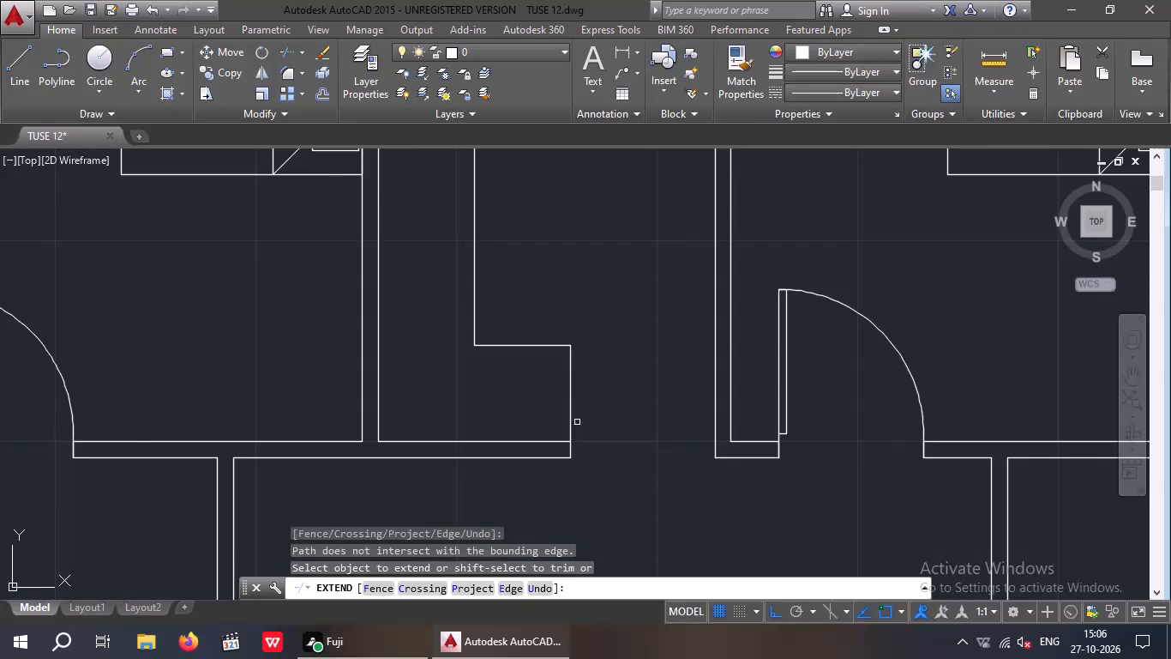
Draw a horizontal line from the midpoint of the upper middle room's right wall across to the upper-left room.
scroll(588, 413, "down", 2)
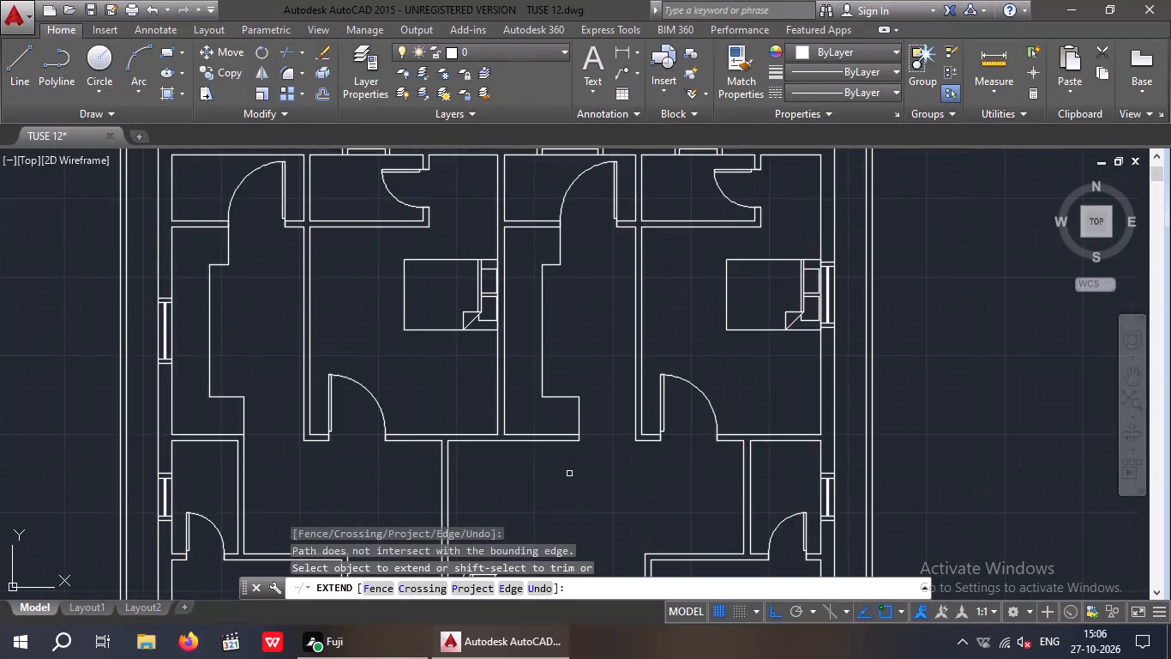
scroll(576, 473, "down", 2)
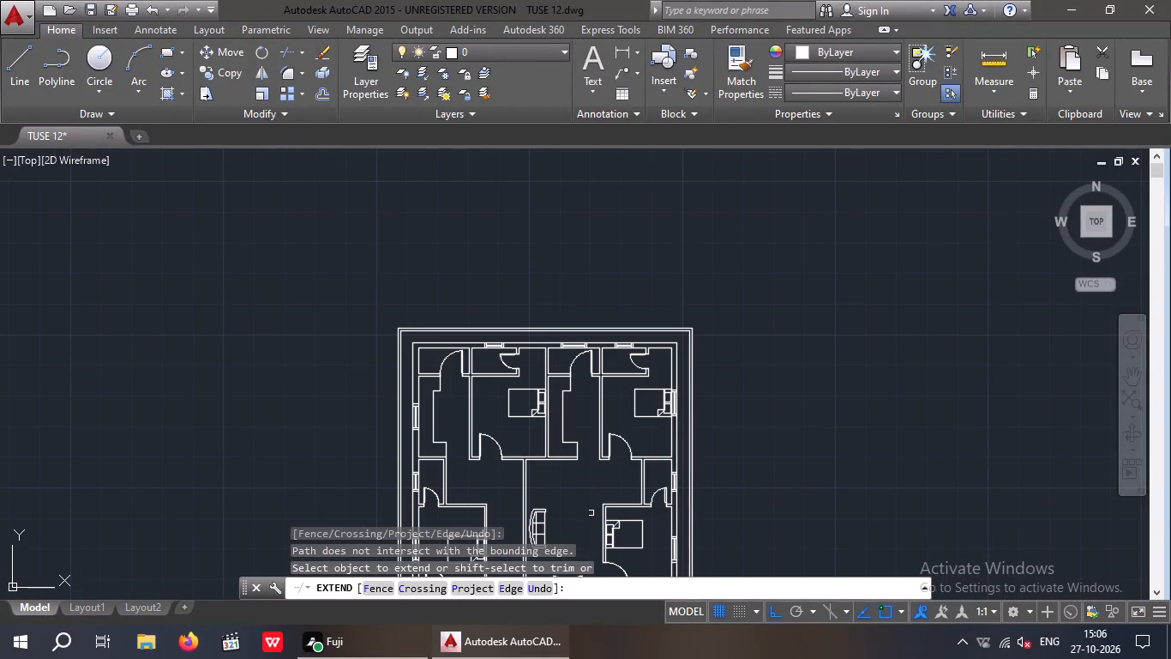
key("Escape")
key("Escape")
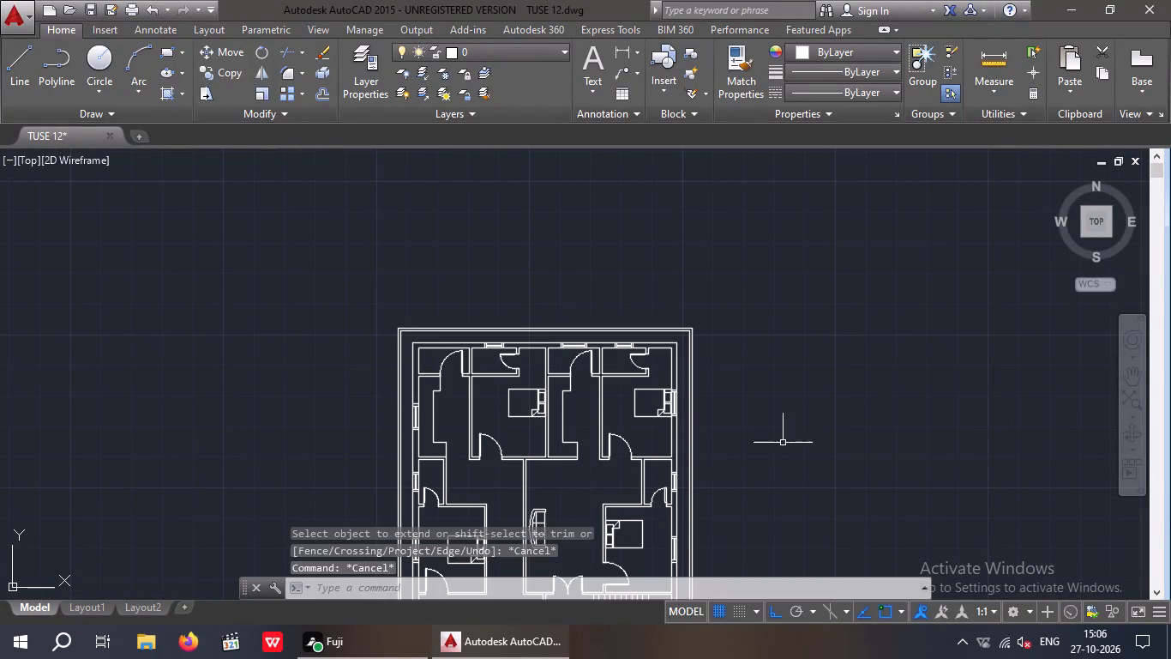
middle_click_drag(723, 420, 676, 425)
scroll(538, 383, "up", 3)
middle_click_drag(585, 434, 573, 488)
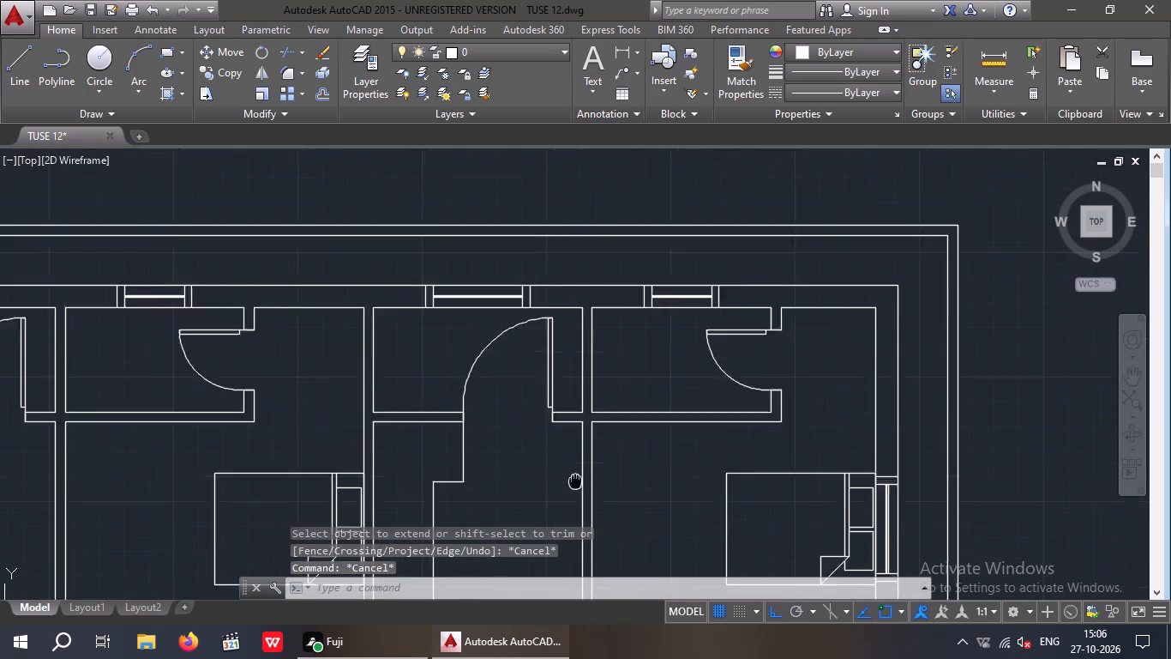
middle_click_drag(573, 488, 564, 520)
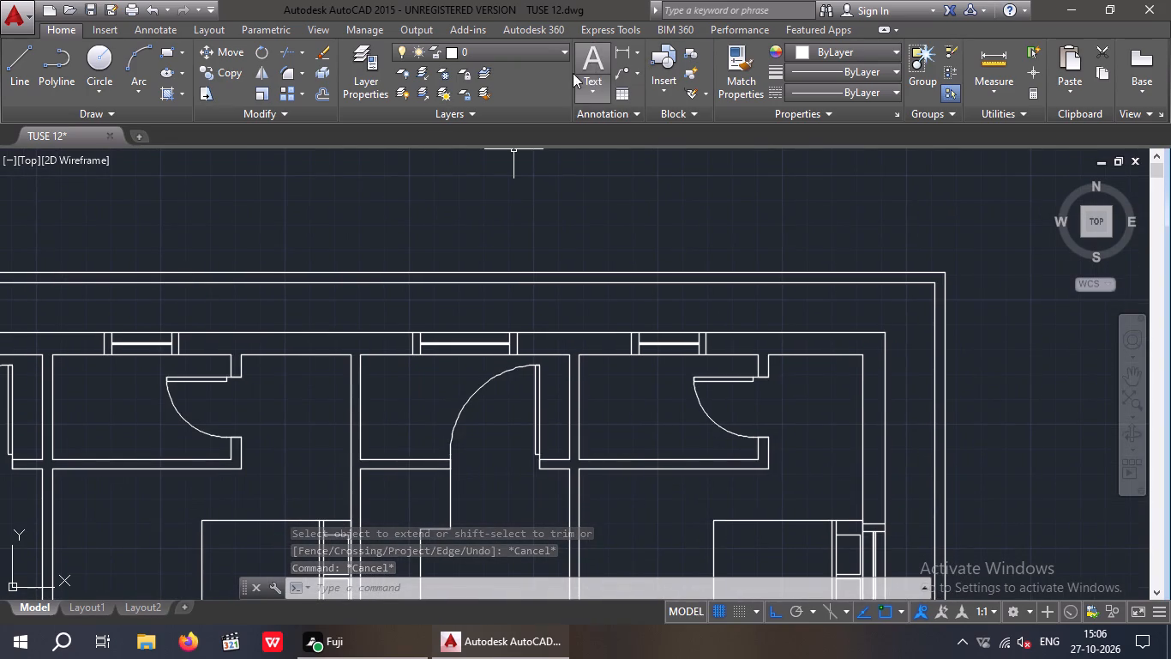
left_click(16, 69)
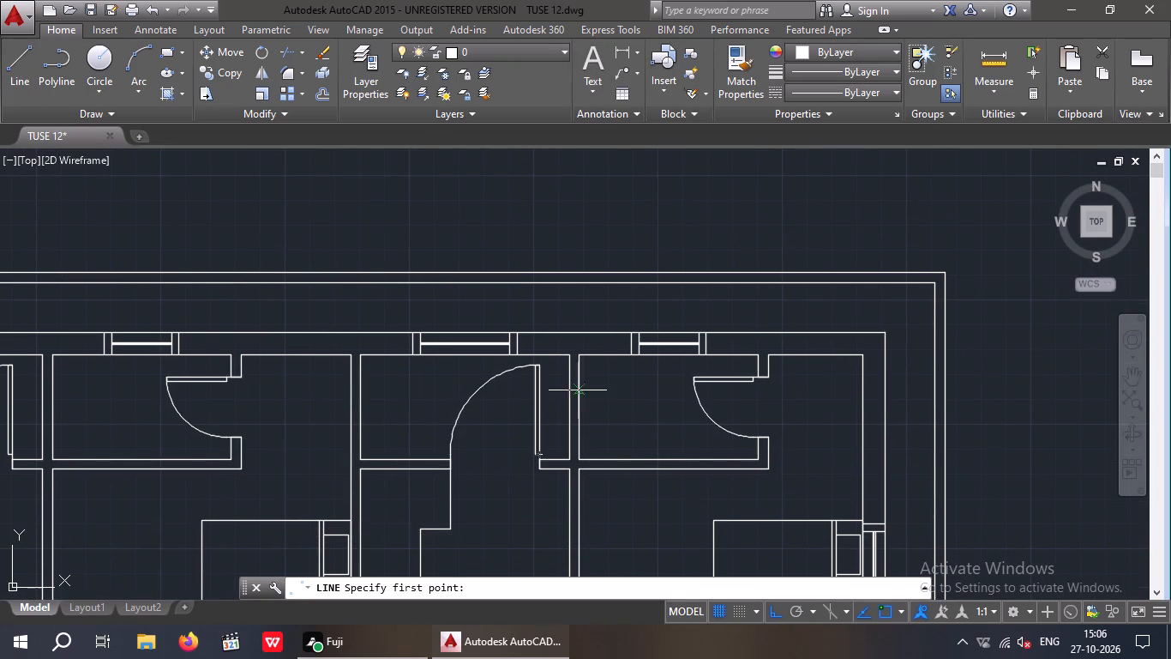
scroll(590, 412, "up", 1)
left_click_drag(571, 404, 525, 415)
middle_click_drag(338, 429, 669, 435)
scroll(694, 432, "down", 2)
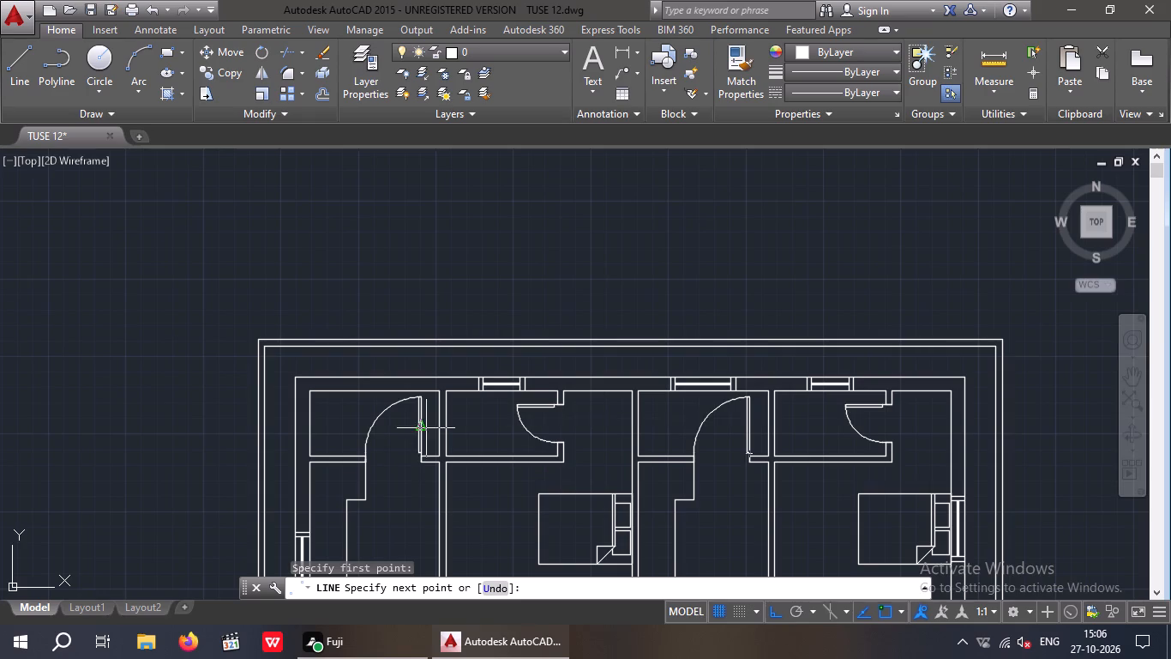
scroll(426, 428, "up", 3)
left_click(136, 411)
key("Escape")
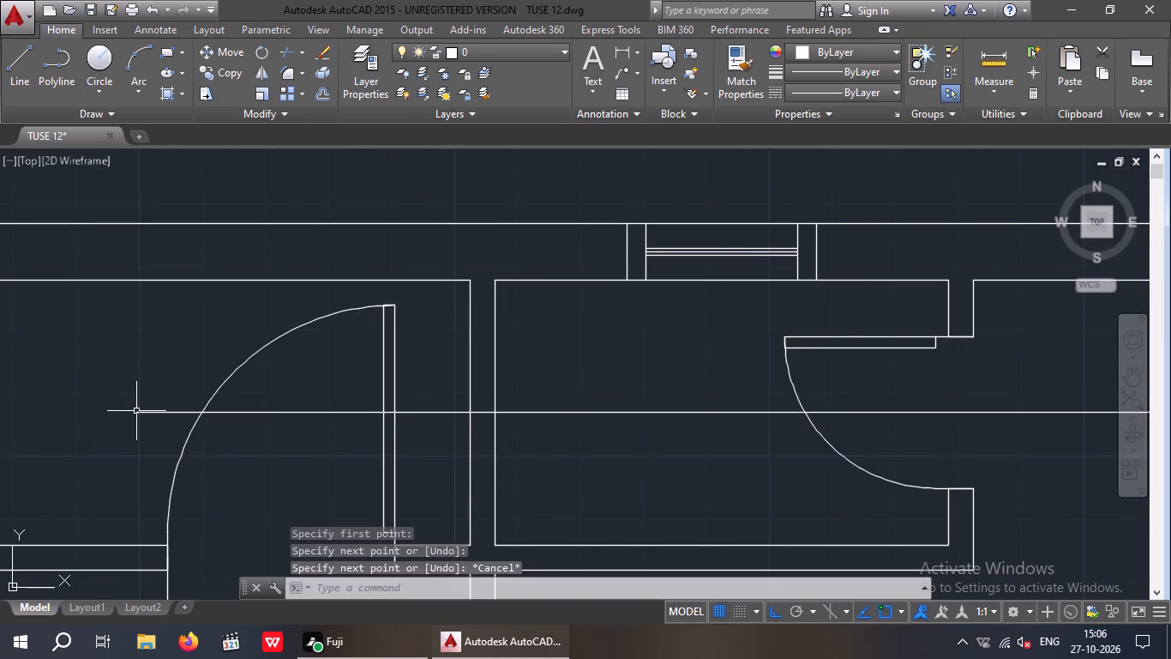
Draw a vertical line upward from the midpoint of the upper wall of the small bathroom on the plan's right side.
scroll(136, 411, "down", 5)
middle_click_drag(187, 432, 251, 291)
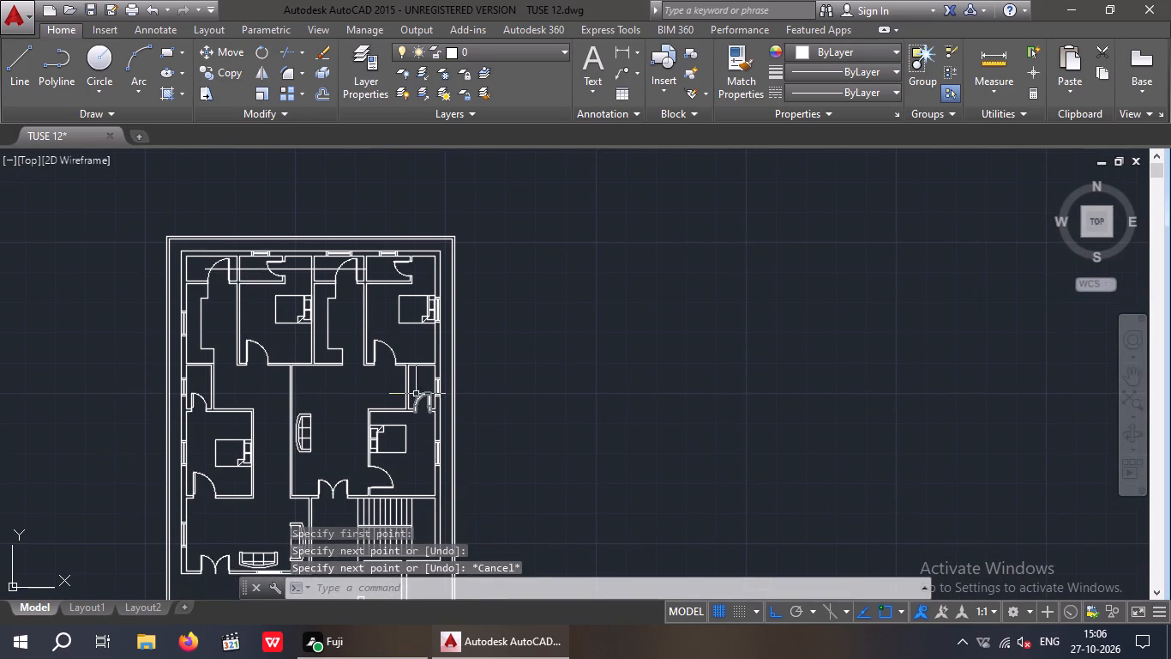
left_click(17, 59)
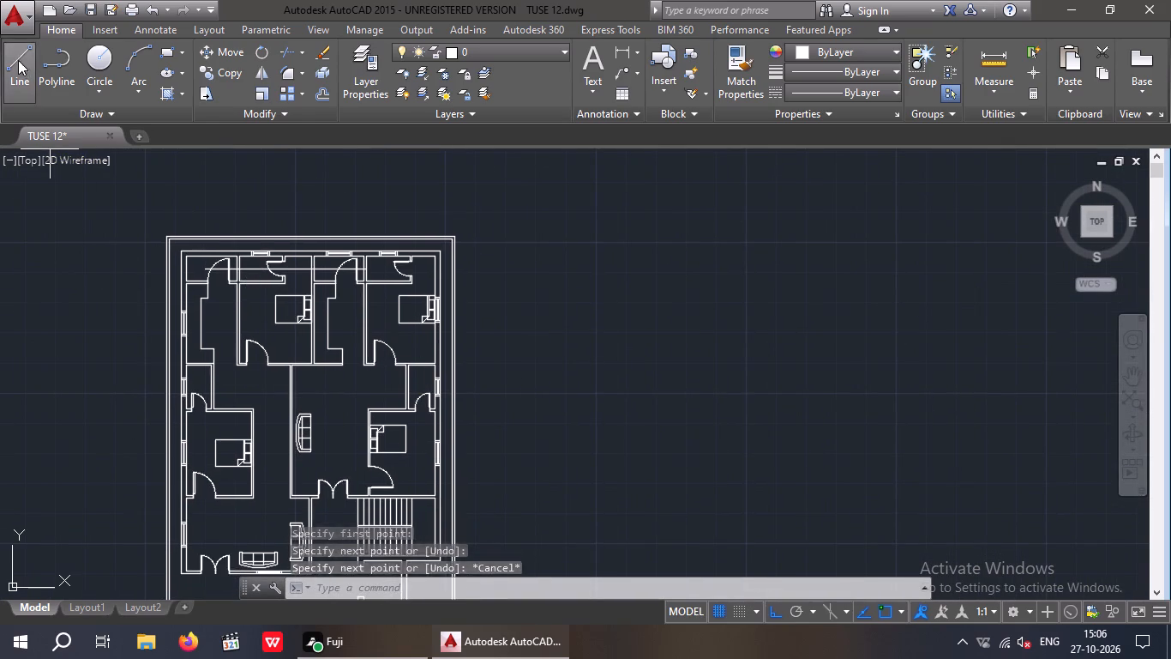
scroll(424, 381, "up", 3)
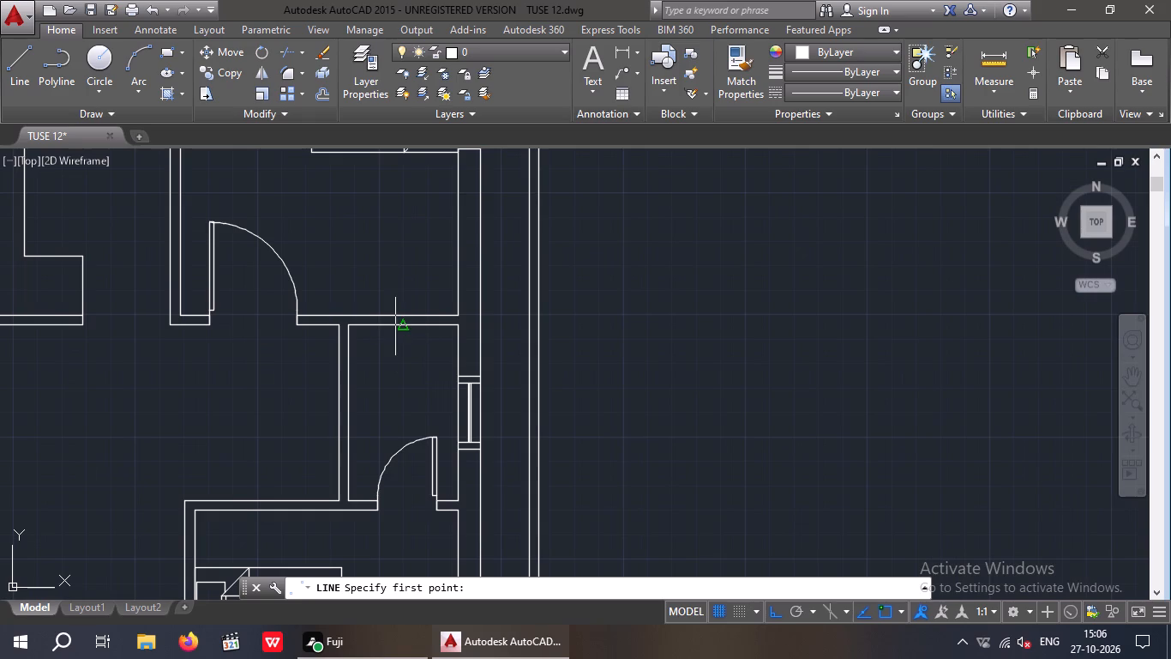
left_click(403, 325)
left_click(402, 209)
key("space")
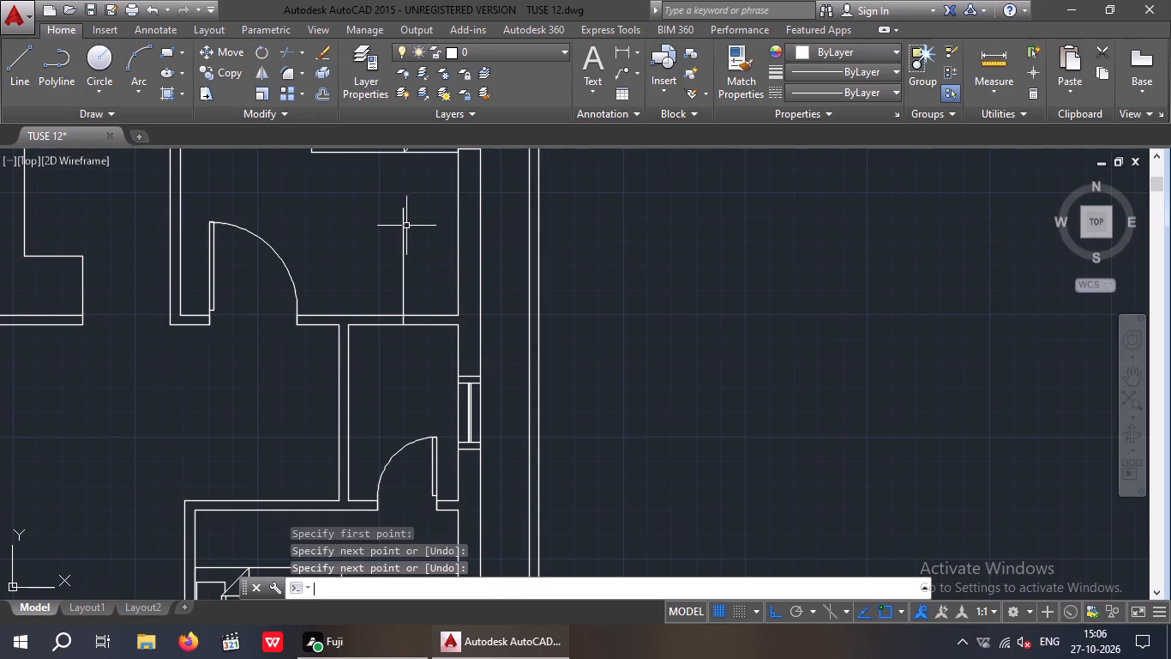
Draw a vertical line about 2'-5" upward from the midpoint of the upper wall of the plan's left small bathroom.
scroll(394, 254, "down", 3)
key("space")
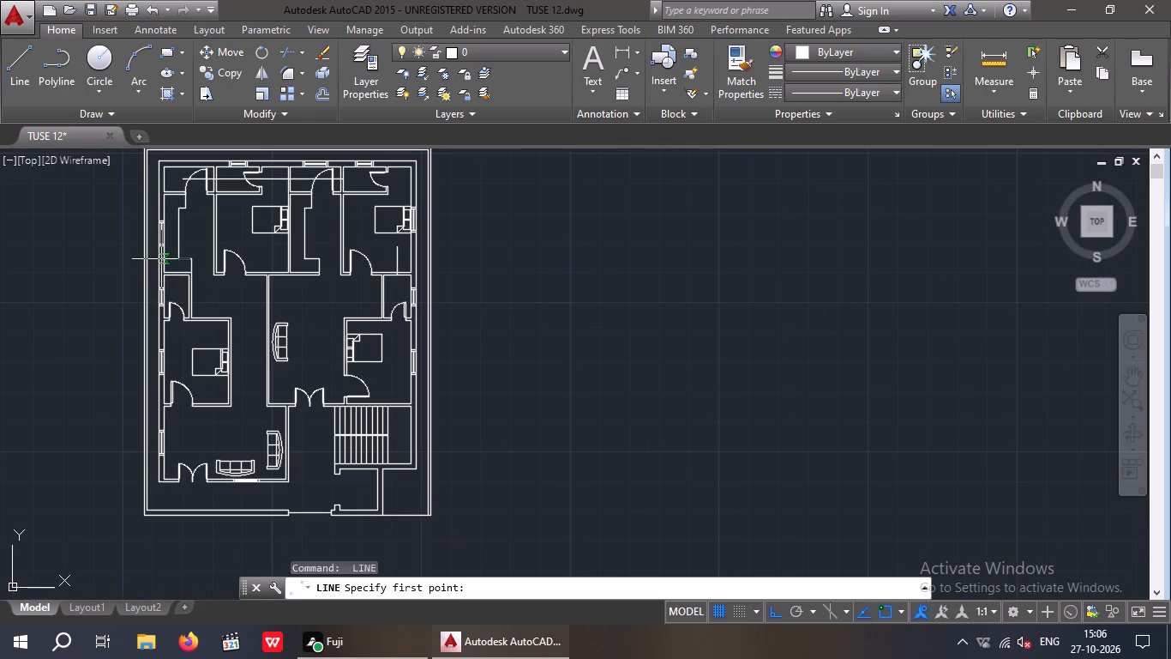
scroll(160, 259, "up", 4)
left_click(261, 350)
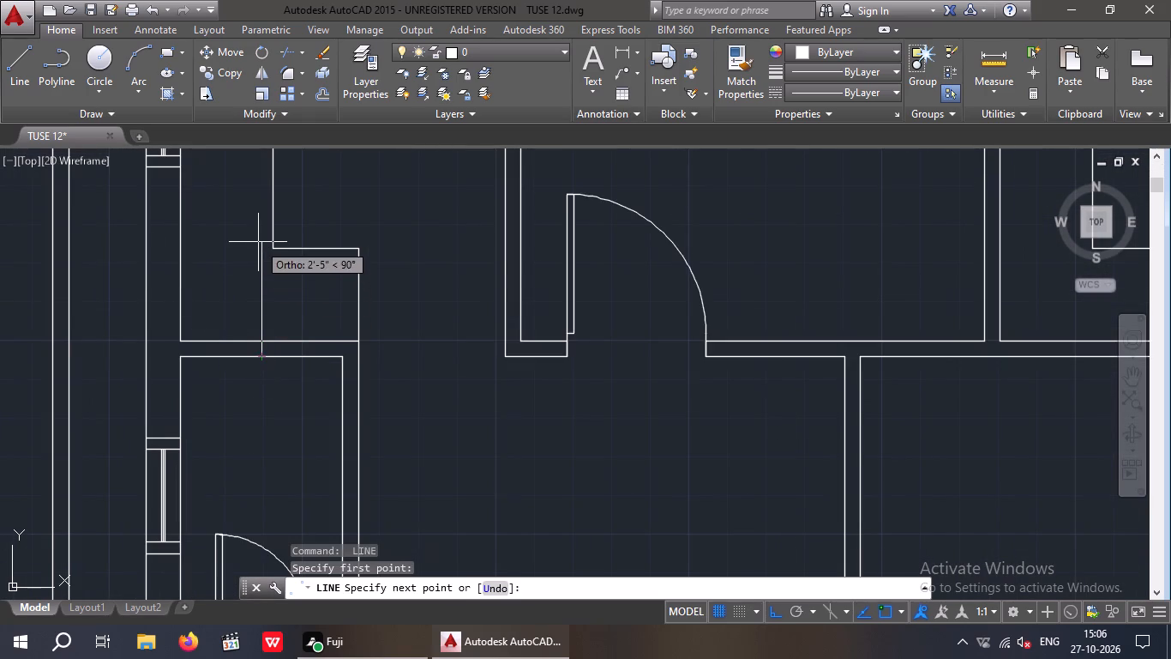
left_click(258, 239)
key("space")
Insert the "Toilet - top" block in the empty space to the right of the floor plan.
scroll(254, 333, "down", 3)
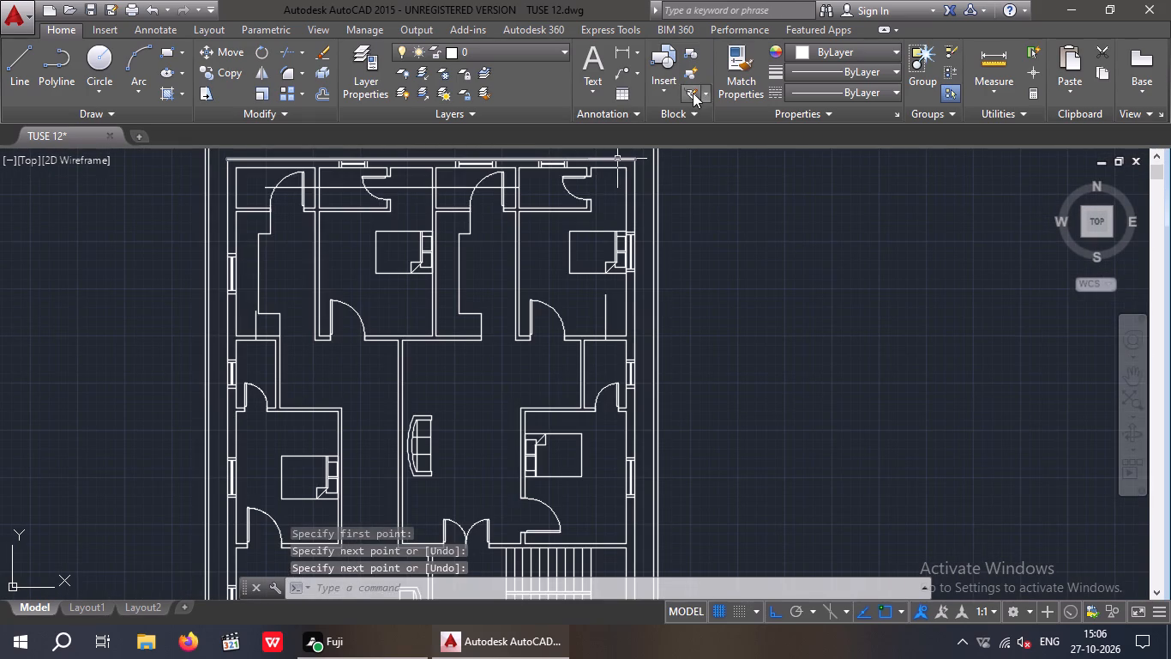
left_click(653, 65)
left_click(704, 212)
left_click(727, 332)
key("space")
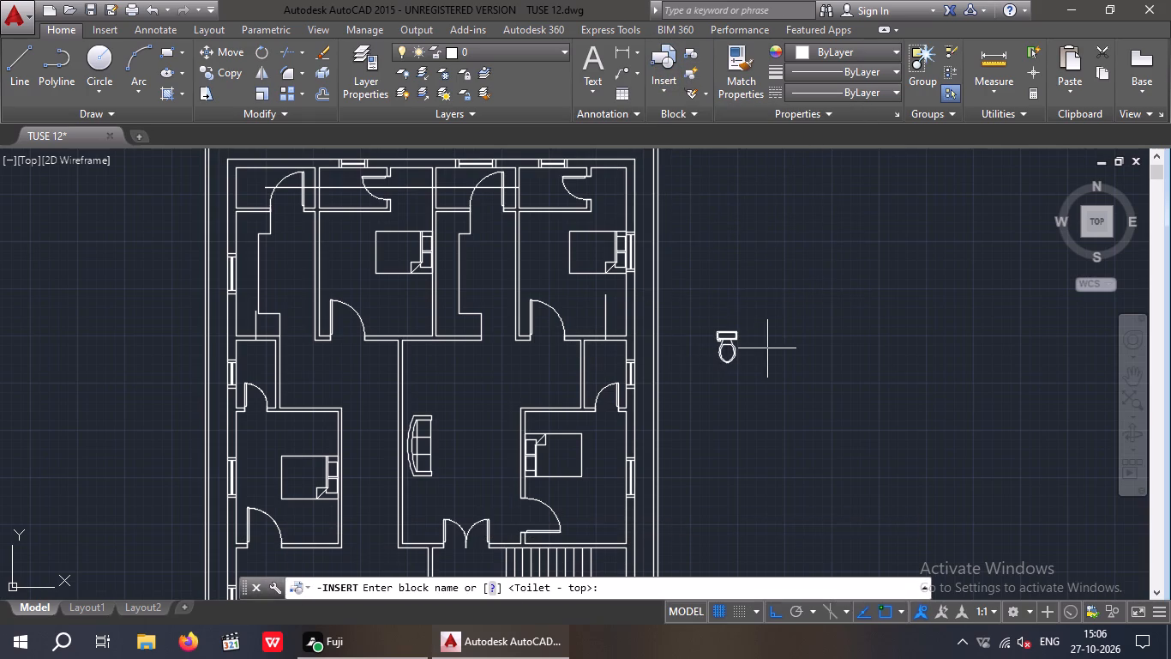
left_click_drag(772, 287, 730, 383)
left_click_drag(761, 290, 711, 380)
key("Escape")
key("Escape")
Copy the toilet by its tank's back midpoint to the vertical line's lower end in the right small bathroom, with Ortho off.
left_click_drag(754, 321, 712, 394)
left_click(710, 395)
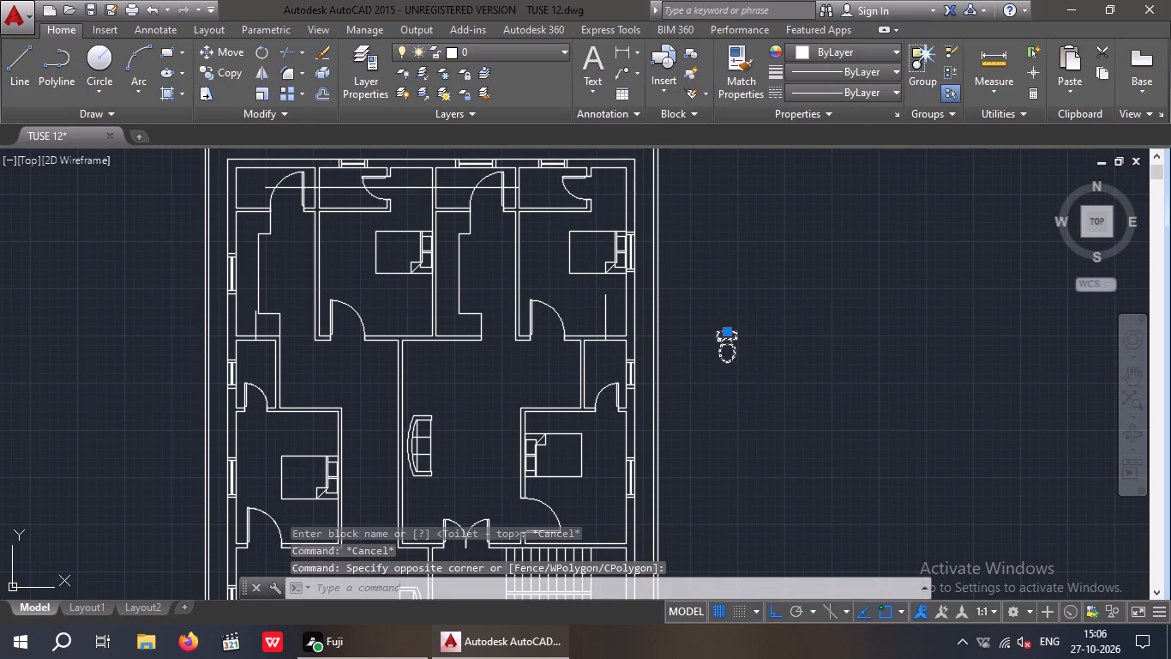
left_click(225, 76)
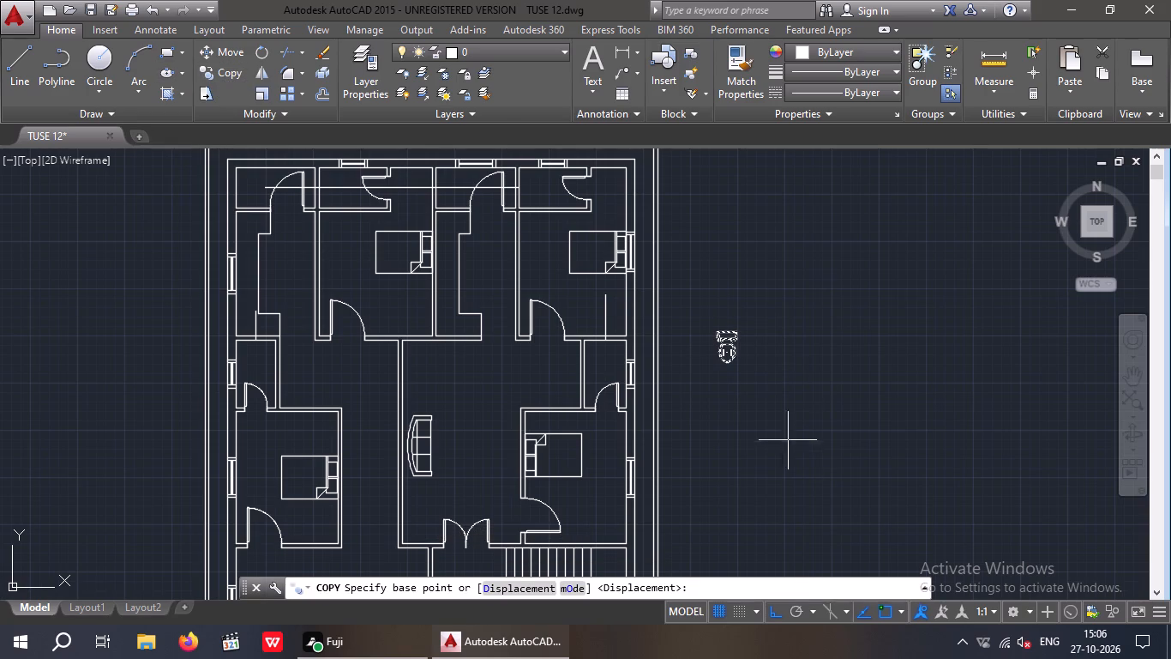
left_click(780, 615)
scroll(737, 321, "up", 4)
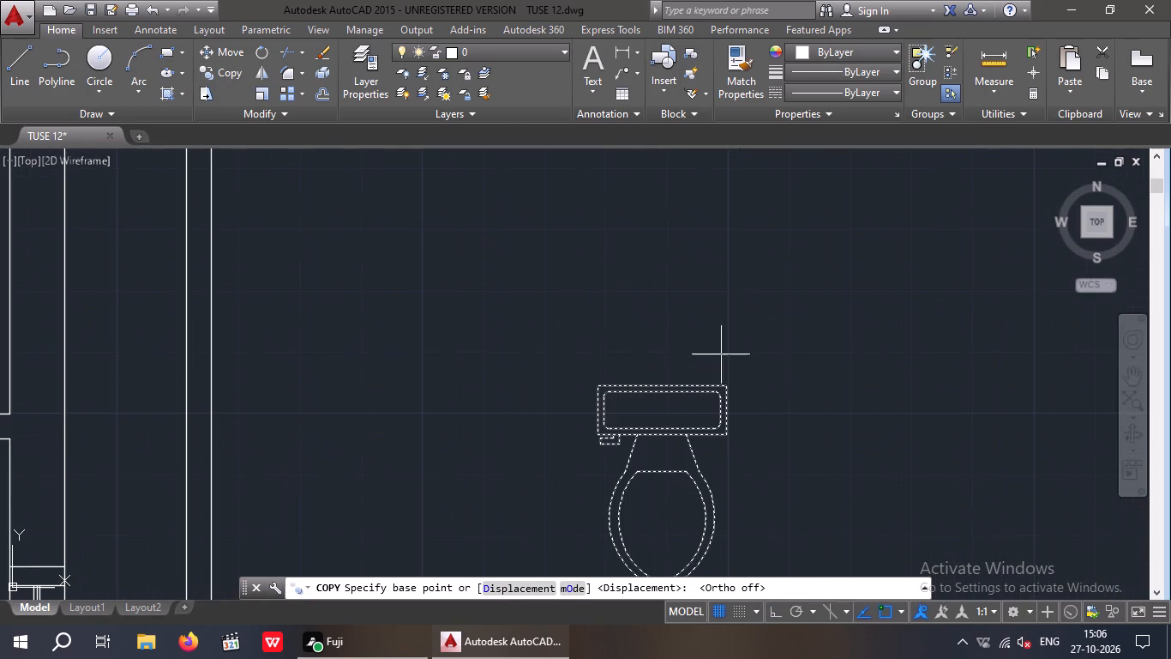
left_click(663, 380)
scroll(679, 317, "down", 4)
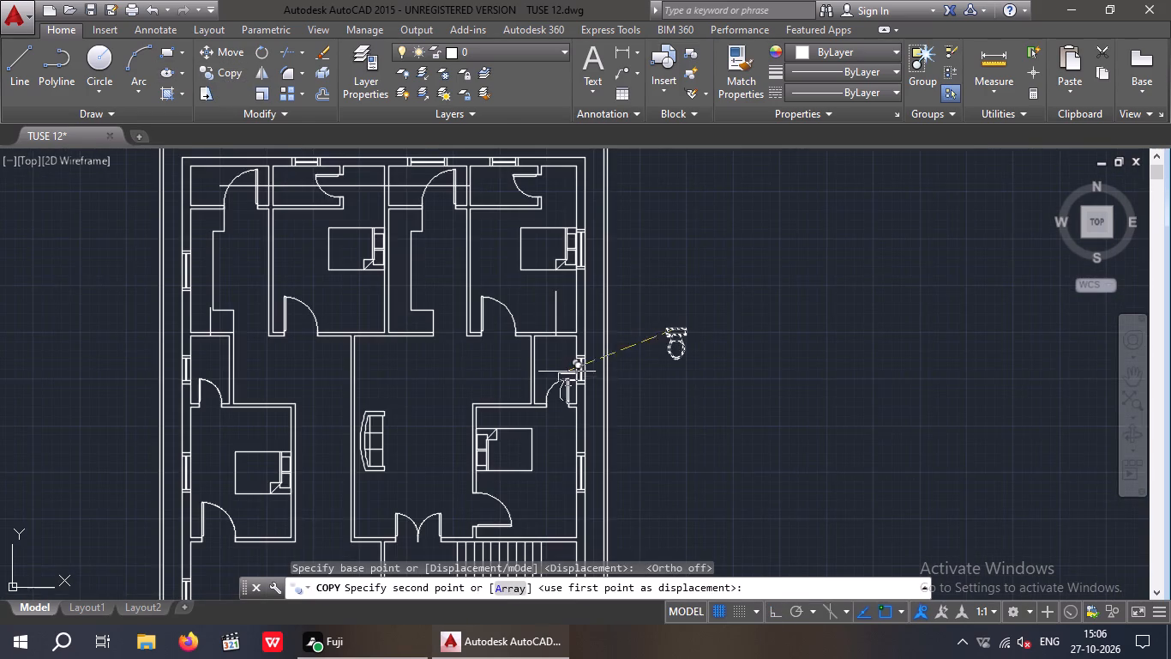
scroll(546, 334, "up", 4)
left_click(588, 337)
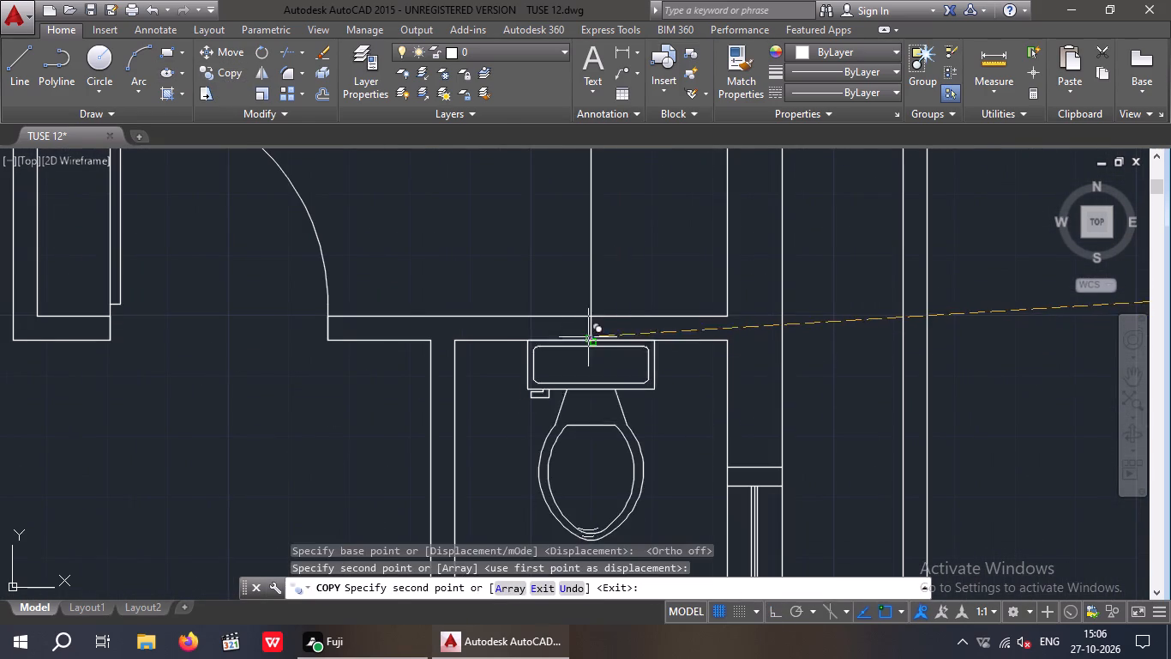
Place another toilet copy at the lower end of the vertical line on the left small bathroom's upper wall.
scroll(616, 331, "down", 6)
scroll(408, 339, "up", 5)
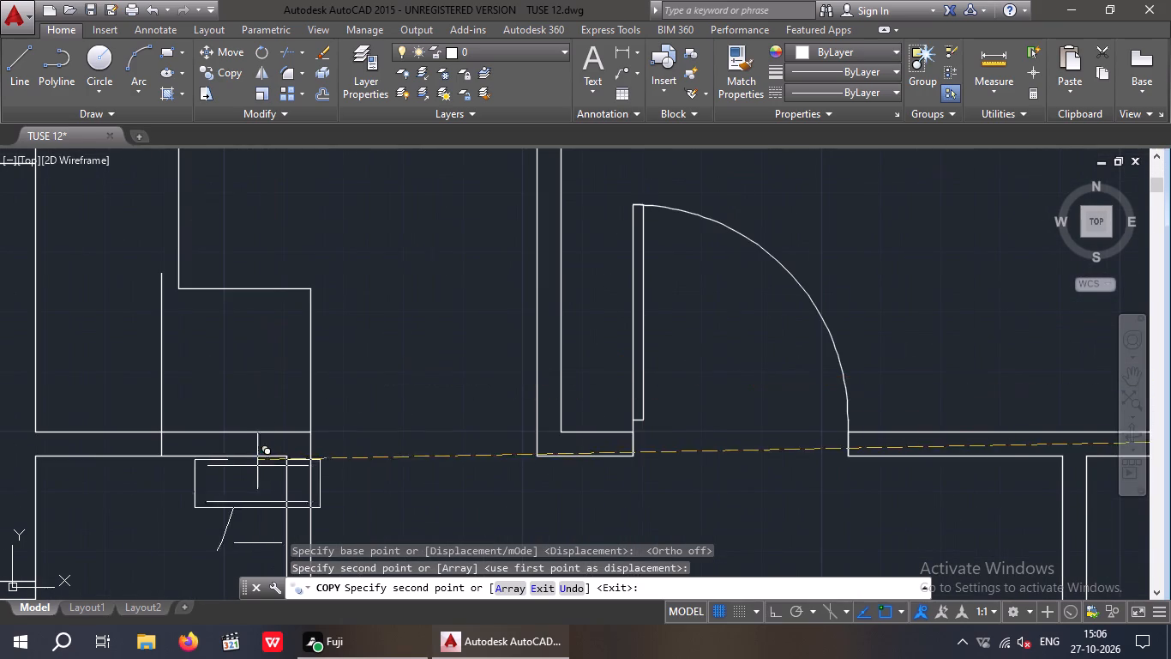
middle_click_drag(161, 480, 399, 396)
scroll(405, 376, "up", 3)
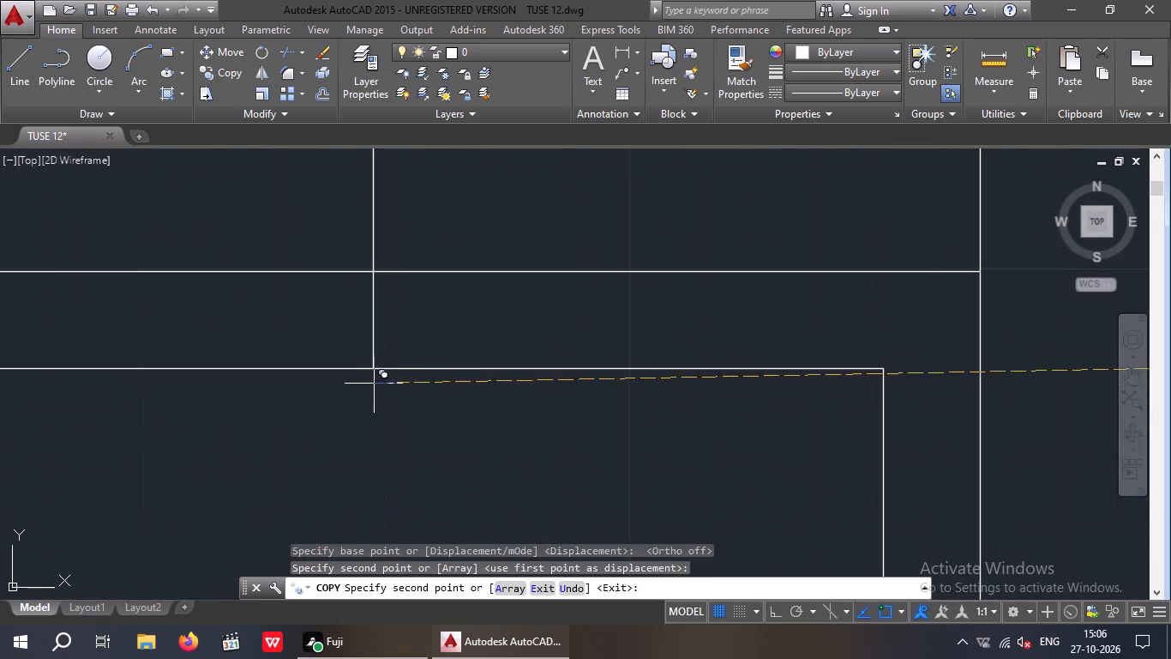
left_click(370, 367)
scroll(399, 338, "down", 3)
scroll(623, 355, "down", 1)
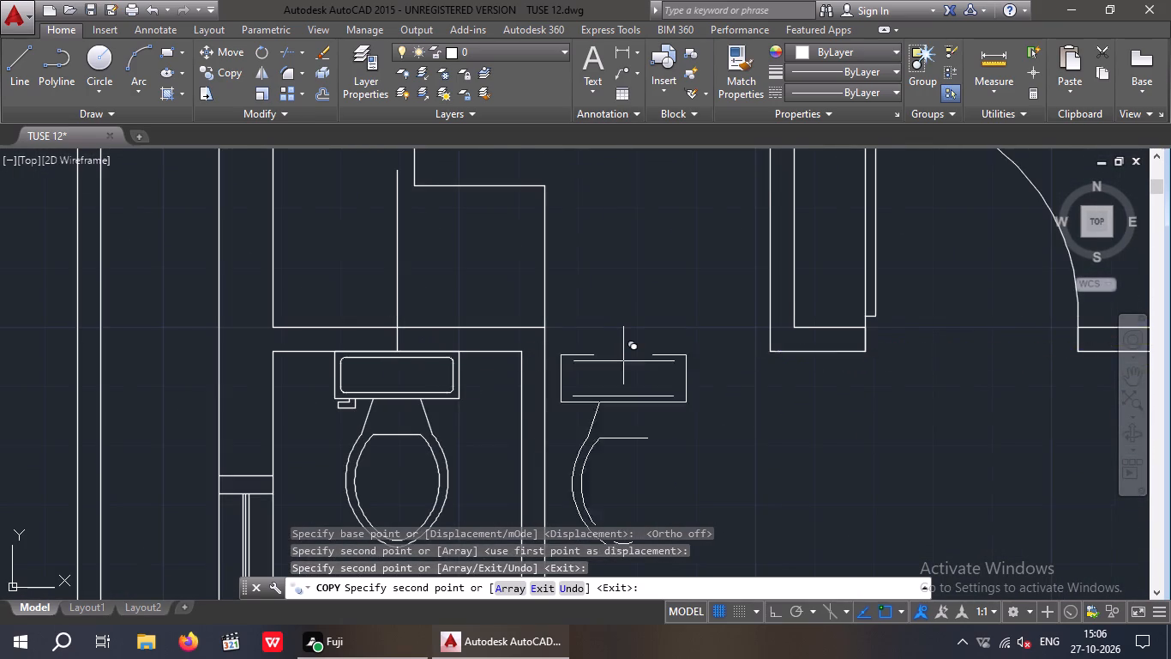
scroll(623, 355, "down", 4)
key("Escape")
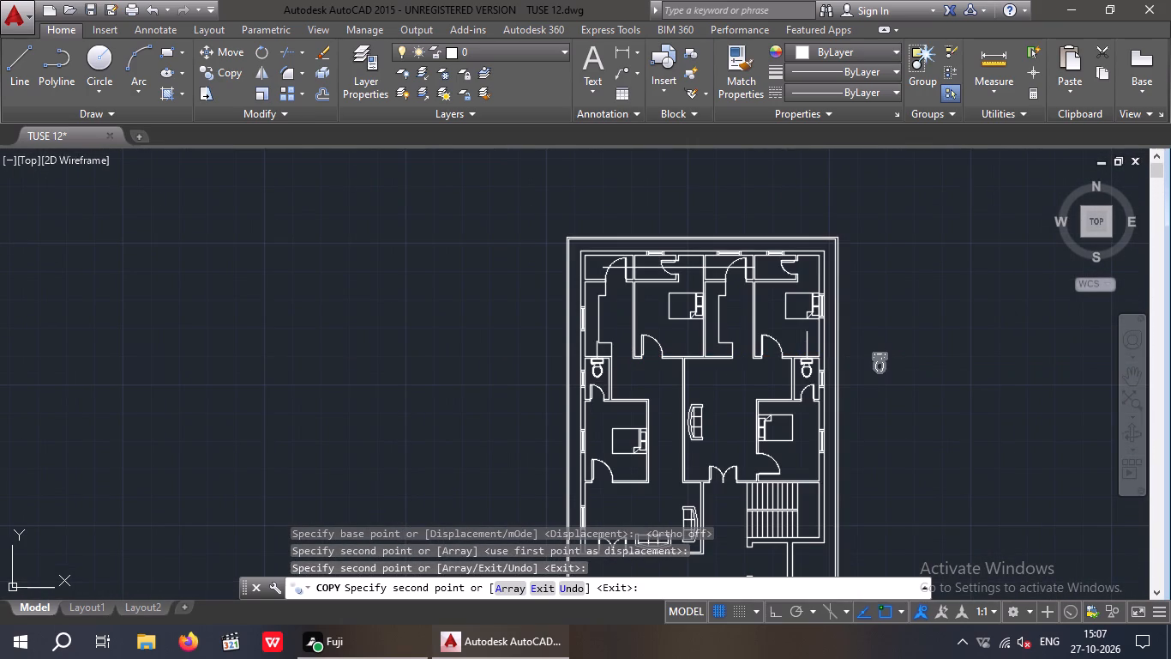
Rotate the toilet outside the plan by 90° with Ortho on, so its tank is on the left side.
scroll(886, 368, "up", 2)
middle_click_drag(868, 394, 723, 441)
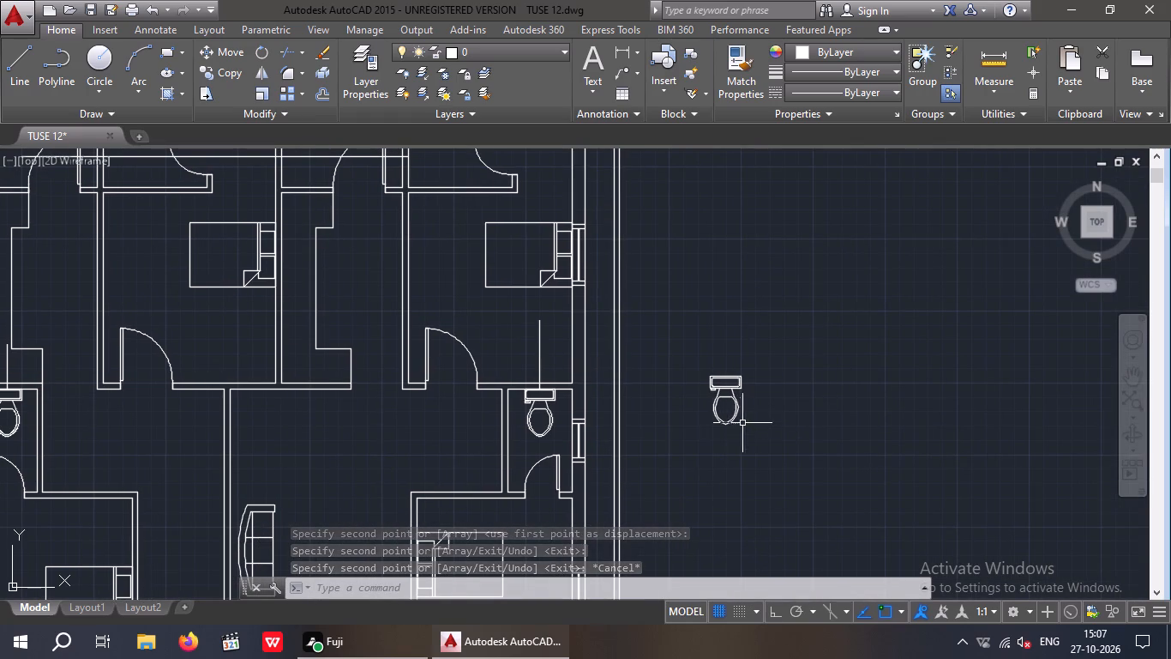
left_click_drag(735, 375, 700, 425)
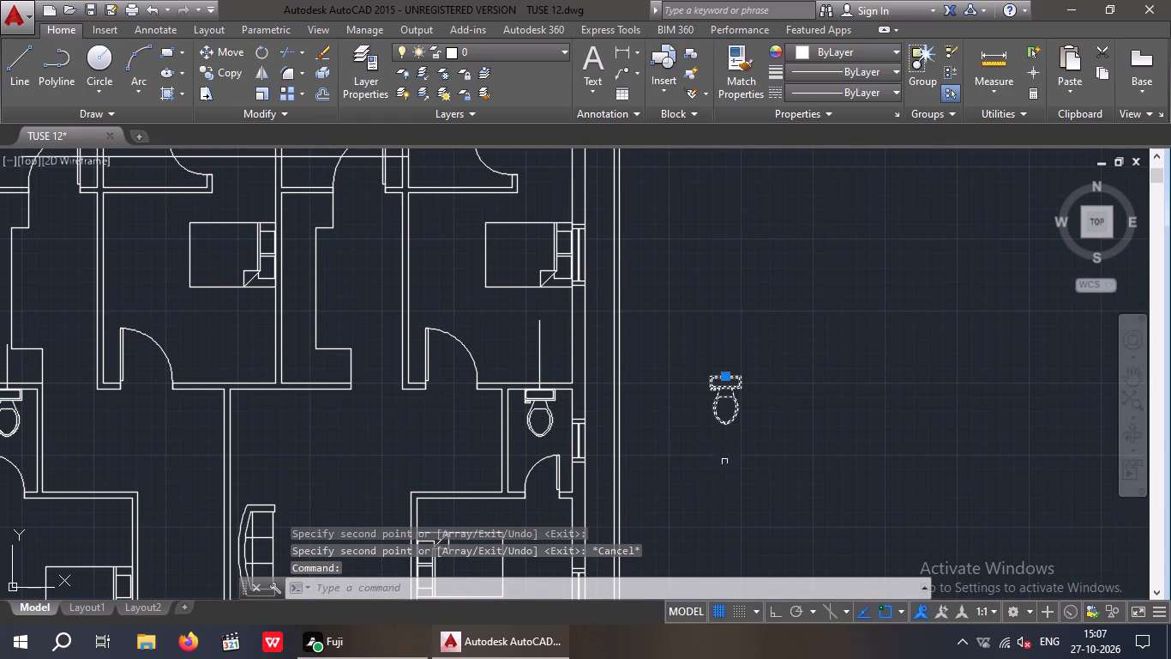
left_click(781, 617)
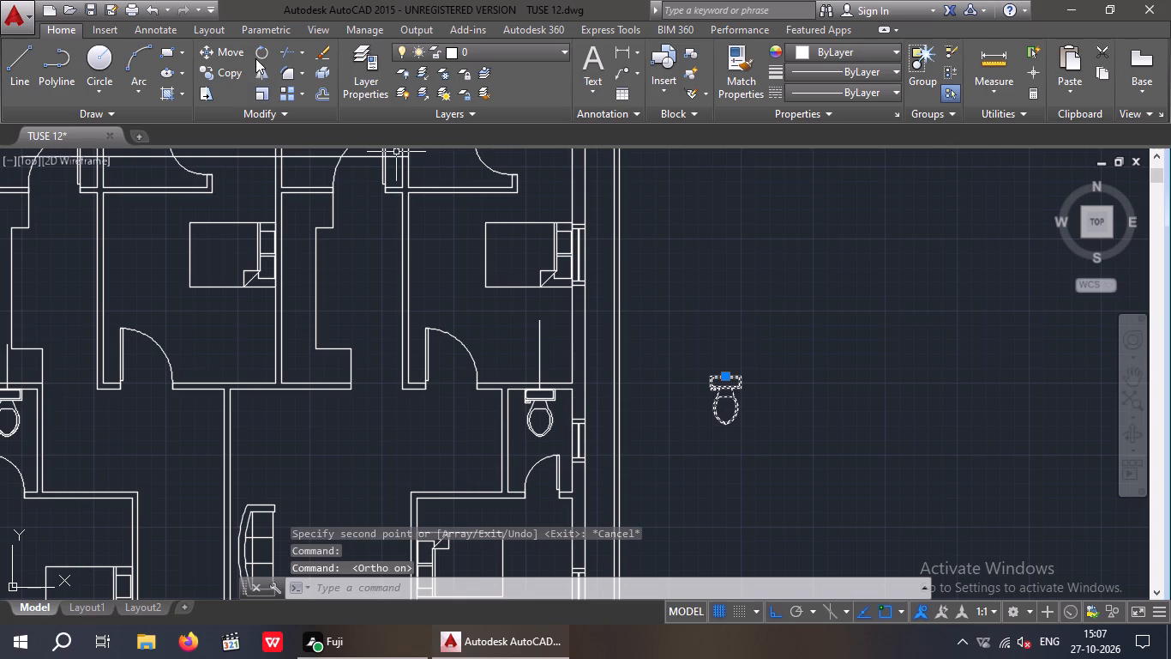
left_click(259, 53)
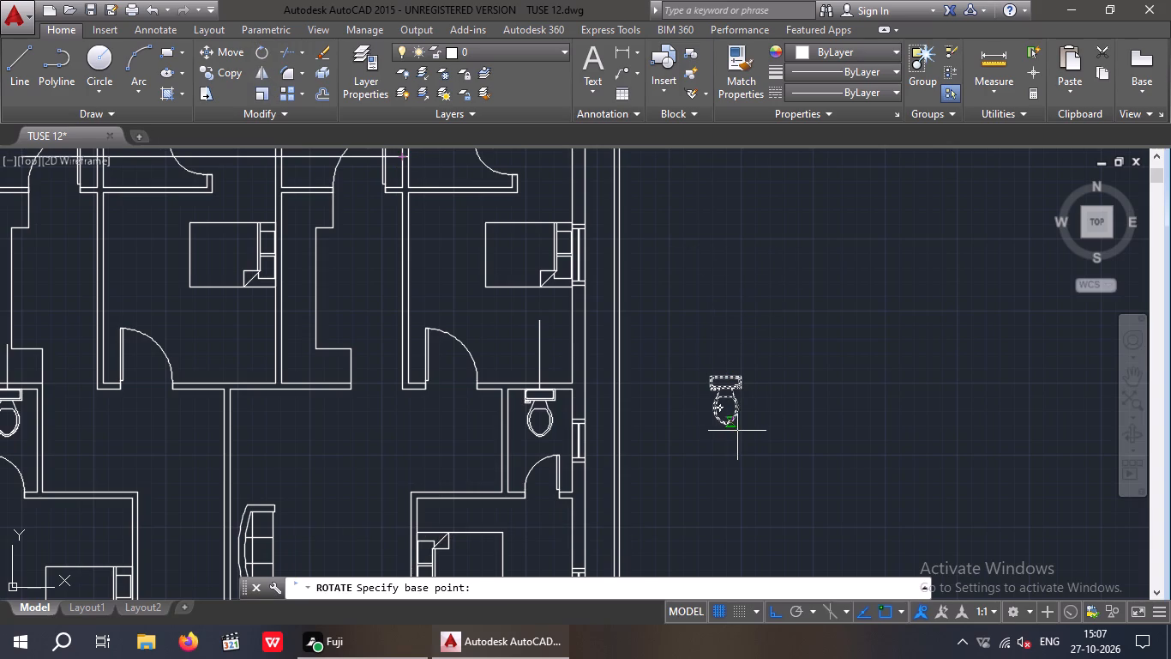
left_click(732, 429)
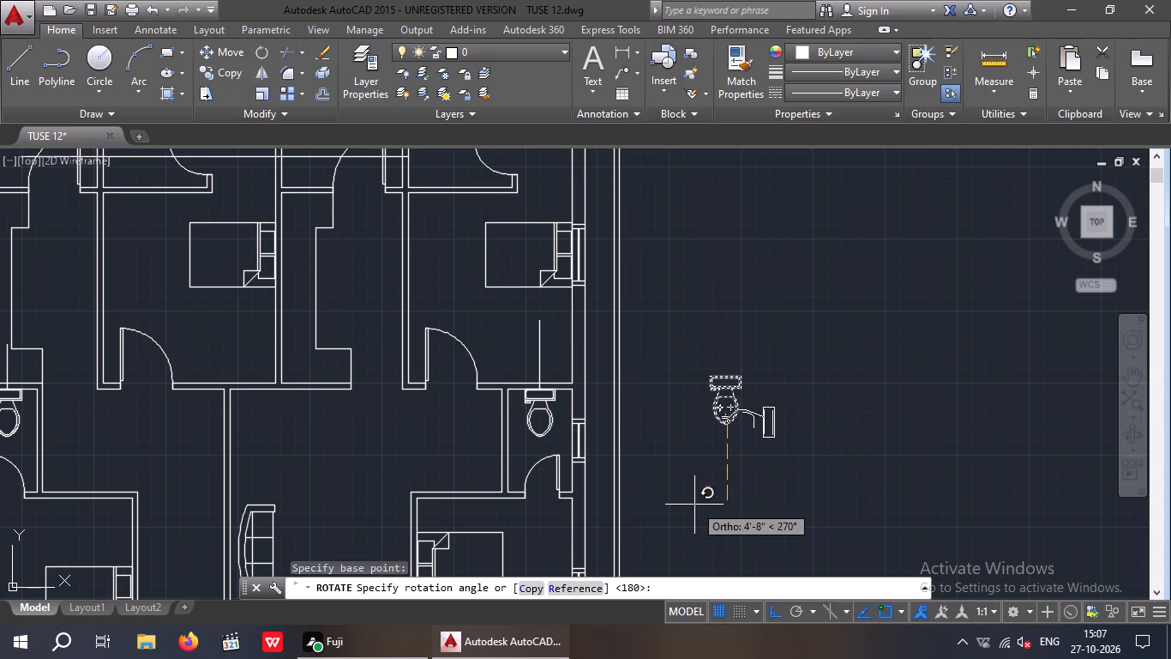
left_click(789, 277)
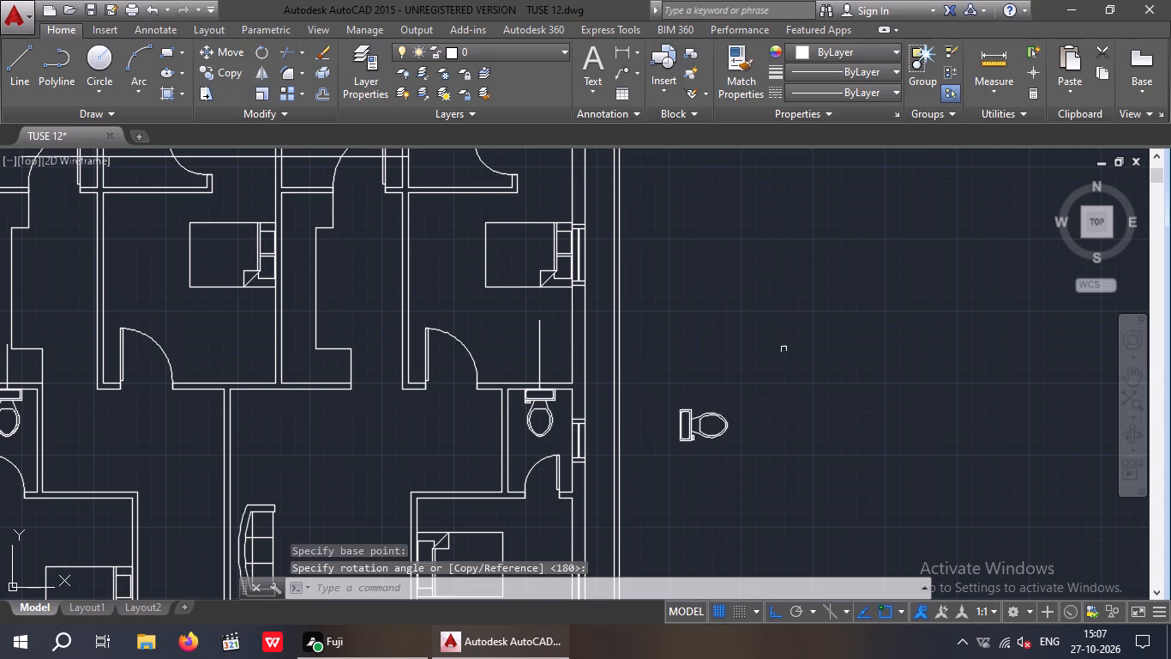
Copy the rotated toilet by its tank's back midpoint to the horizontal guide line's right end in the upper-right bathroom, with Ortho off.
left_click_drag(778, 328, 683, 454)
left_click(674, 454)
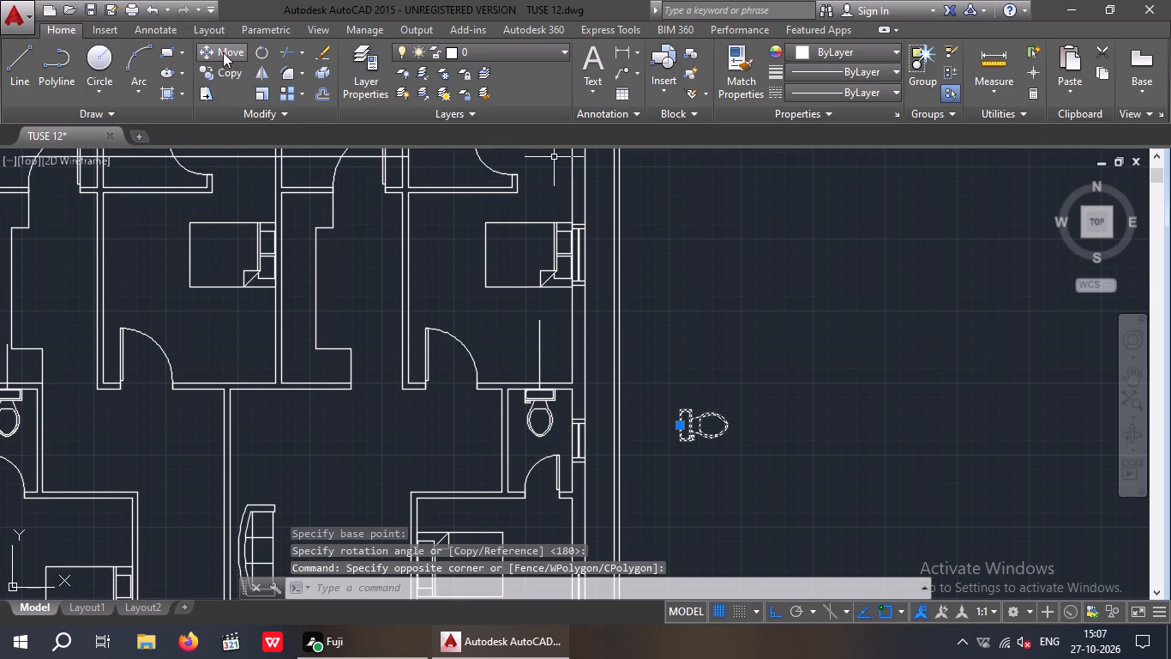
left_click_drag(229, 70, 221, 75)
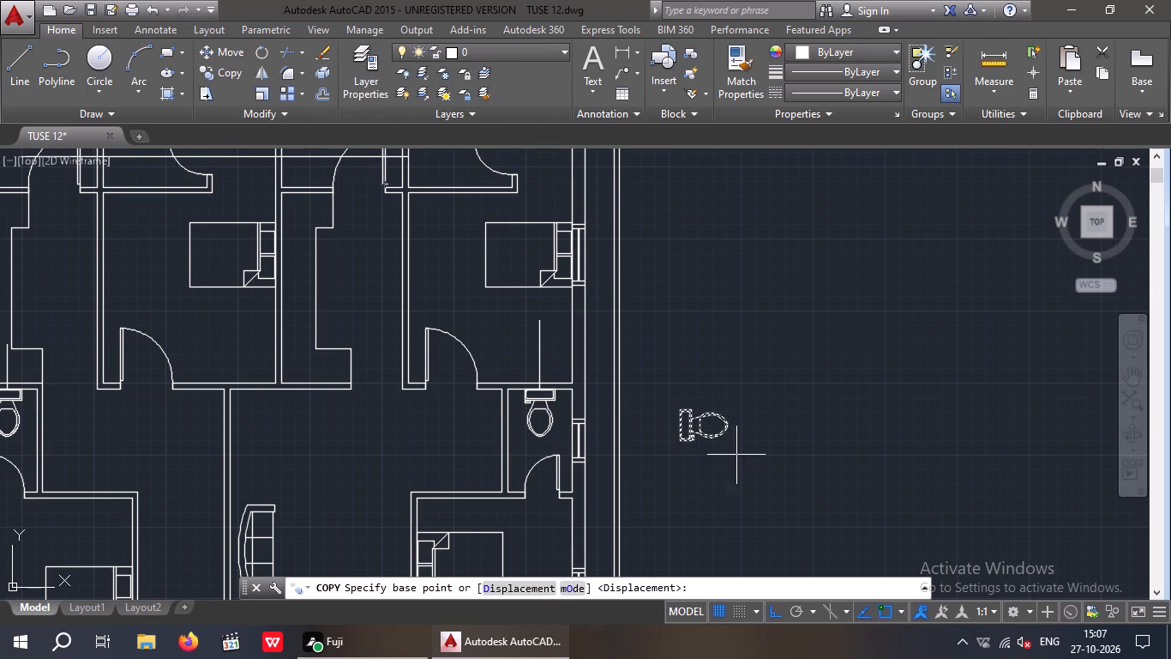
left_click(772, 621)
scroll(687, 415, "up", 5)
middle_click_drag(667, 517, 641, 239)
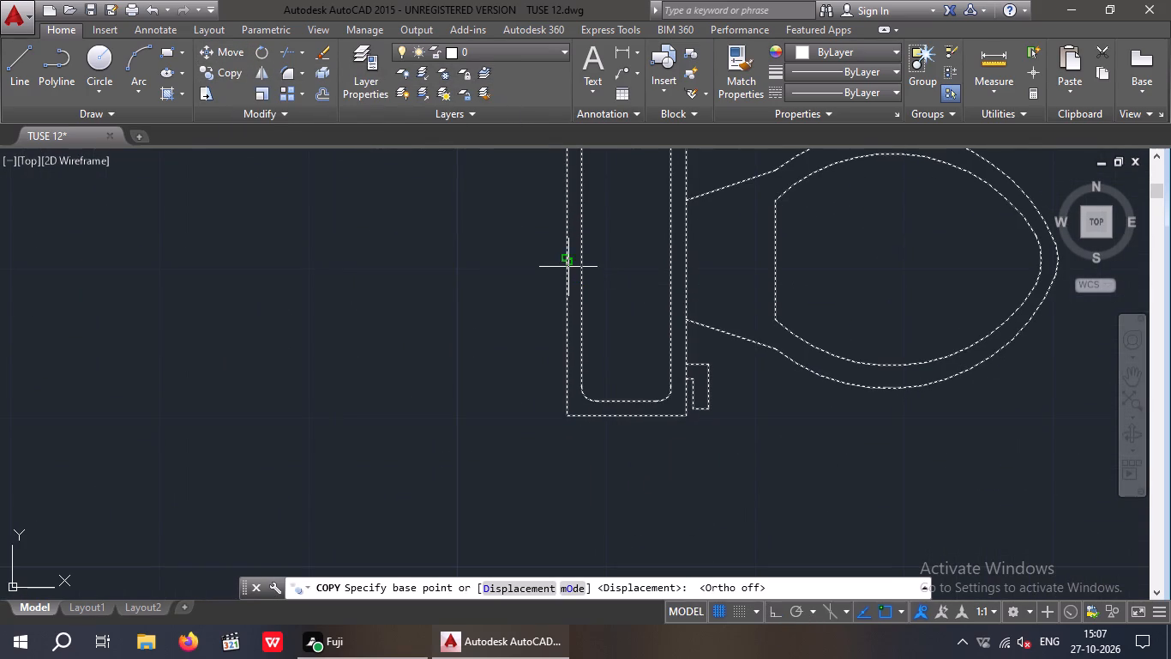
left_click(562, 261)
scroll(558, 265, "down", 5)
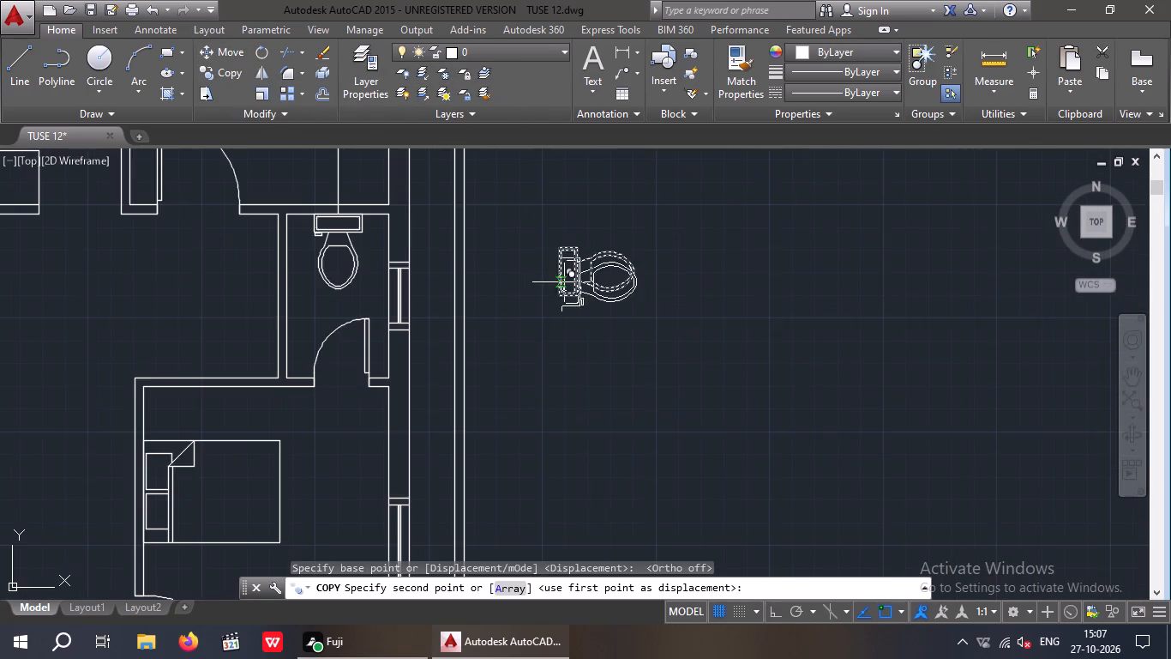
middle_click_drag(579, 292, 673, 437)
scroll(674, 398, "down", 3)
scroll(527, 292, "up", 4)
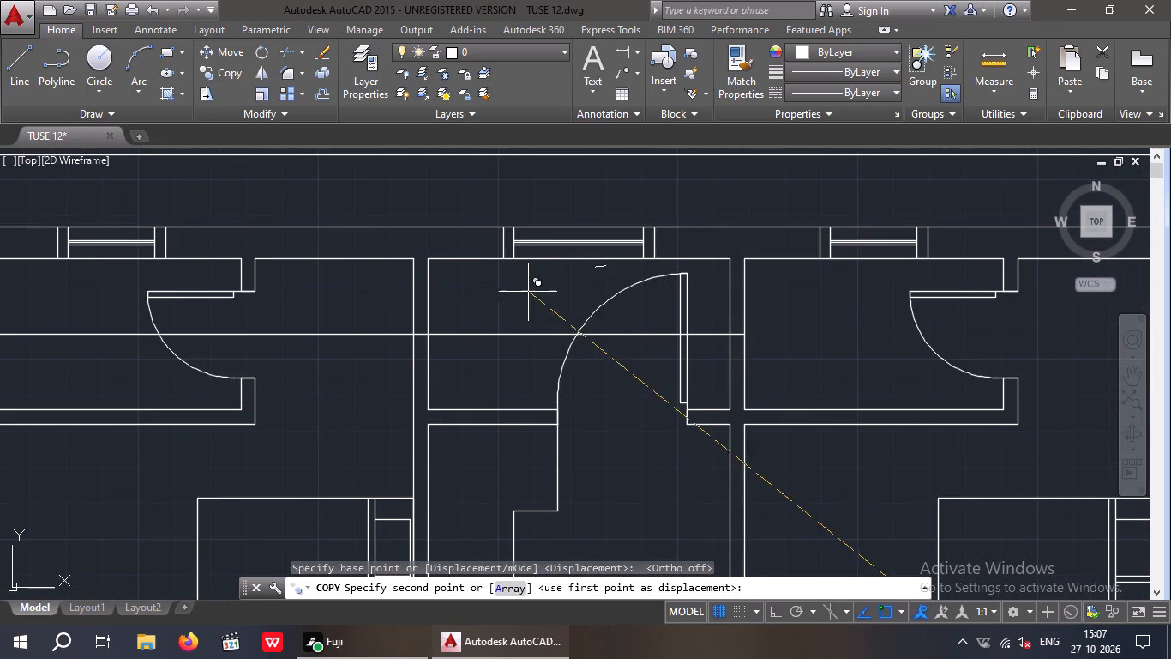
scroll(734, 335, "up", 3)
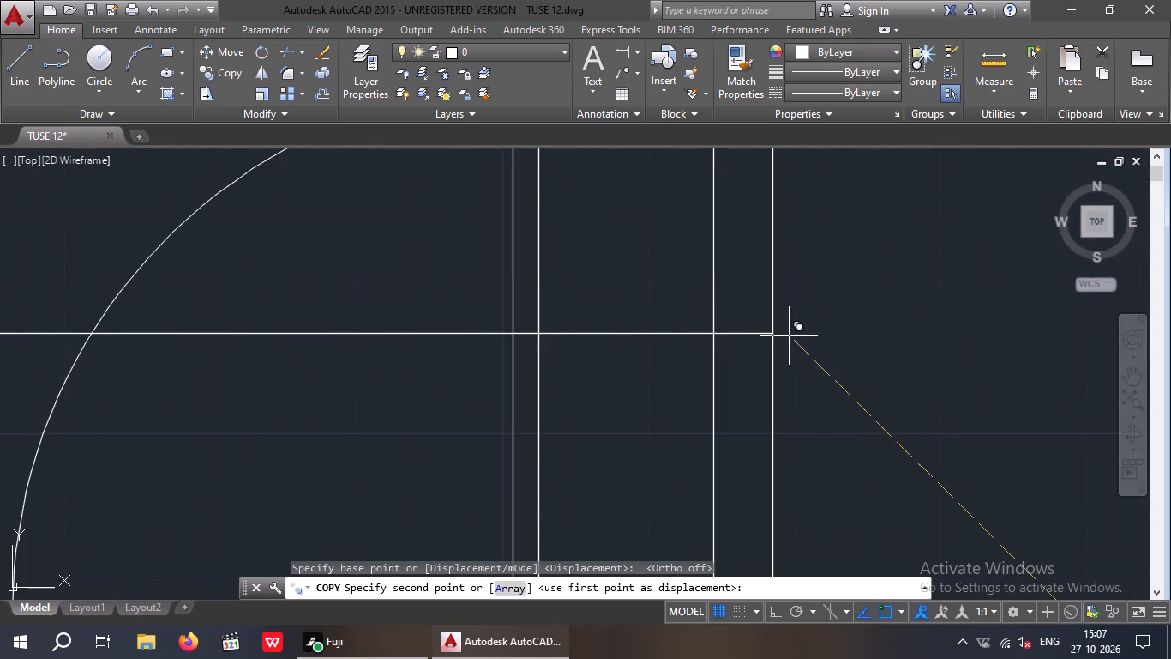
left_click(778, 329)
Place another toilet copy where the horizontal guide line meets the inner left wall of the upper-left bathroom.
scroll(785, 317, "down", 4)
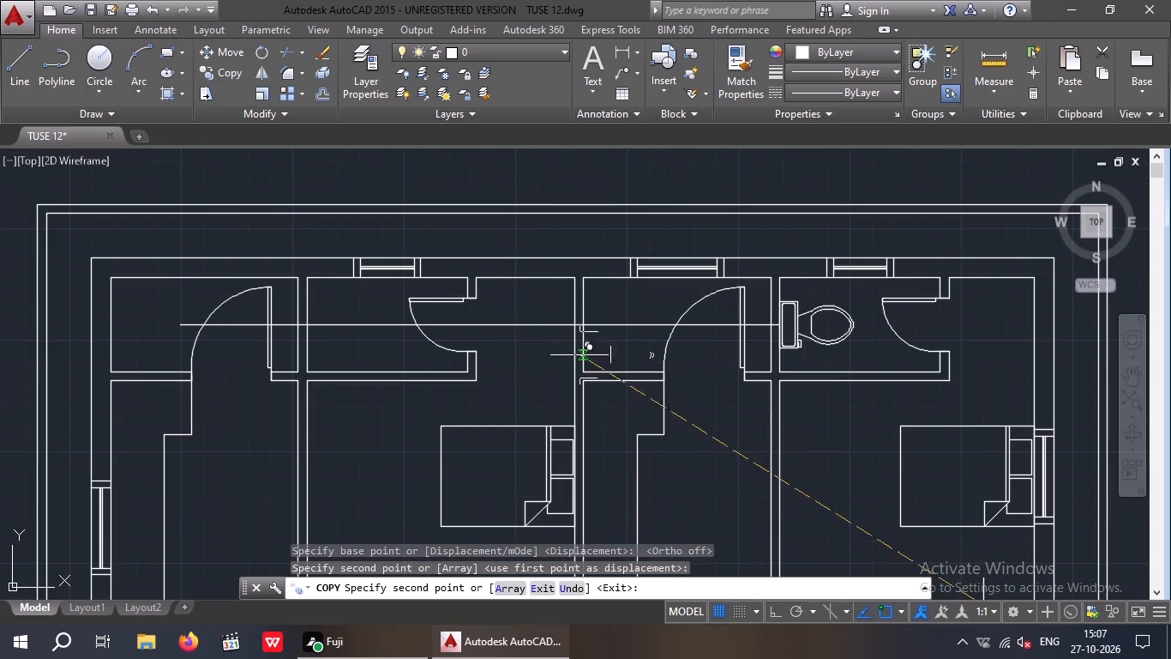
scroll(311, 314, "up", 3)
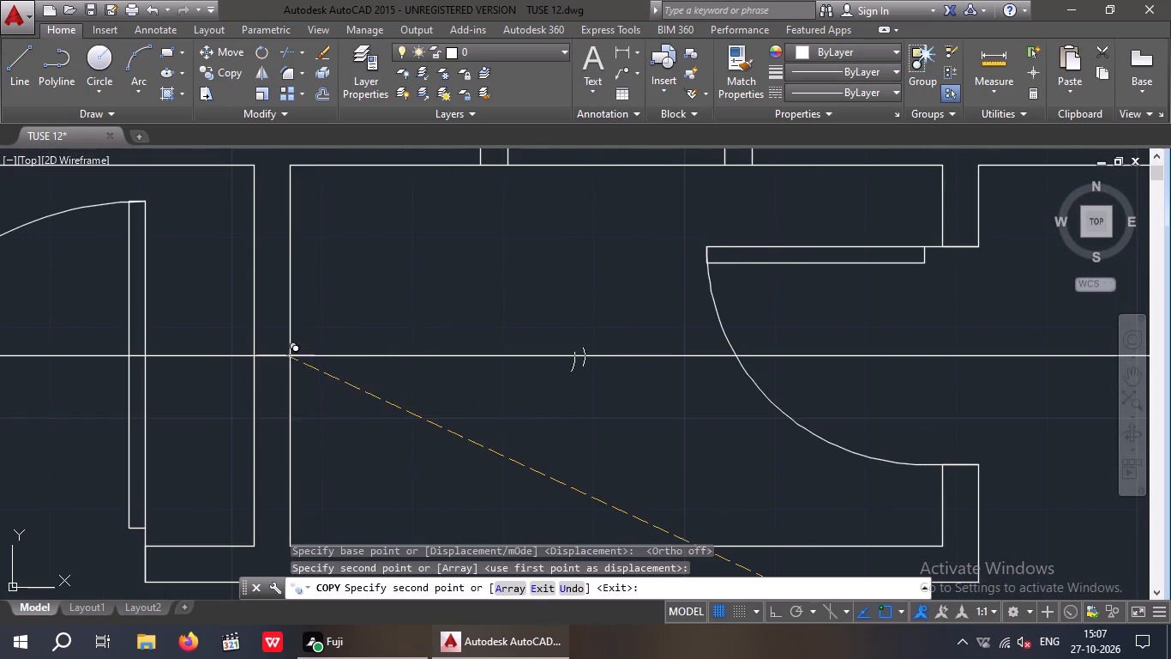
left_click(290, 350)
key("Escape")
Delete the horizontal guide line running through the two upper bathrooms.
scroll(465, 300, "down", 3)
scroll(665, 297, "up", 1)
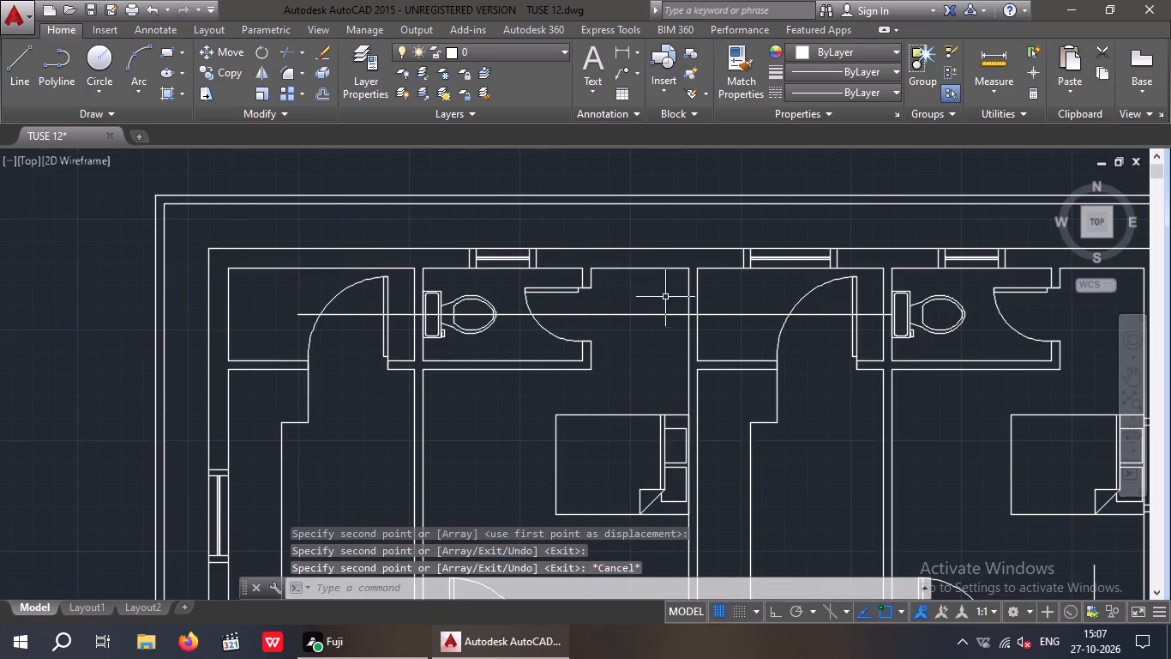
scroll(665, 297, "up", 1)
left_click_drag(649, 396, 560, 334)
left_click(561, 296)
key("Delete")
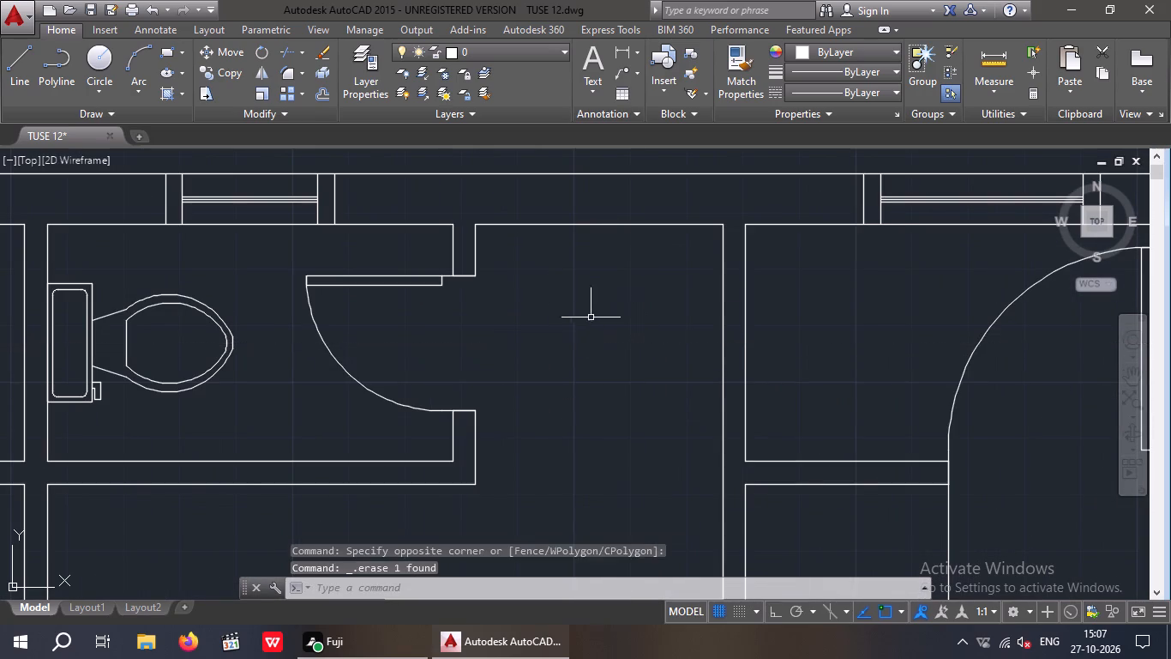
Delete the two vertical guide lines above the toilets in the right and left small bathrooms.
scroll(598, 305, "down", 4)
scroll(796, 444, "up", 3)
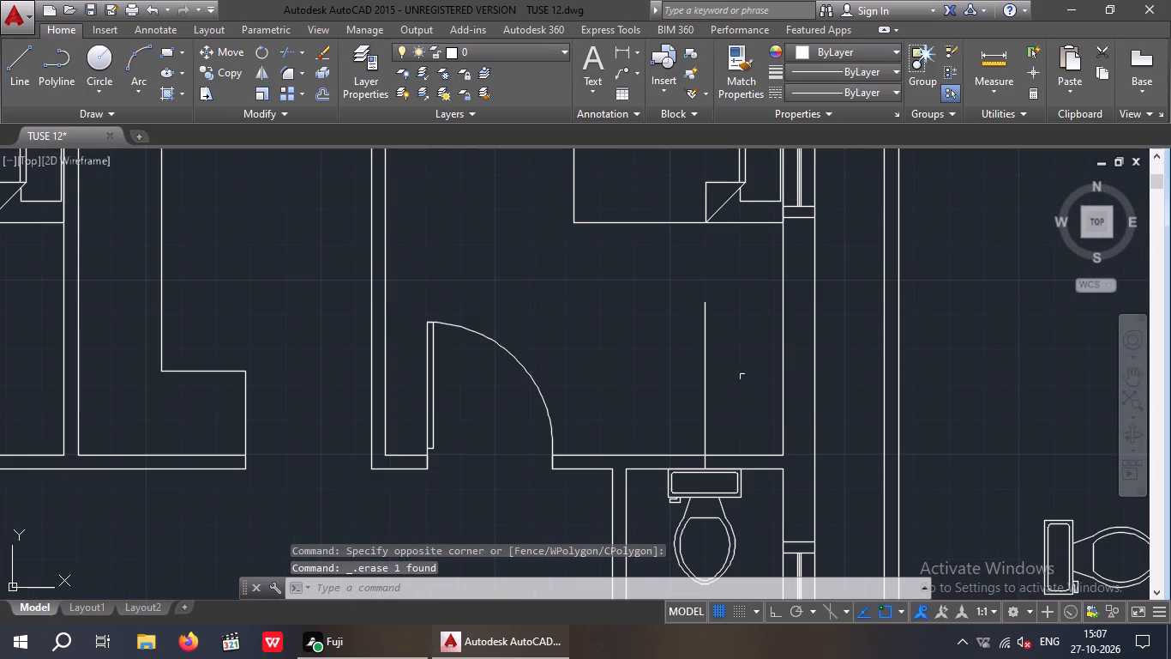
left_click_drag(747, 360, 678, 417)
left_click(678, 414)
key("Delete")
scroll(705, 346, "down", 4)
scroll(483, 354, "up", 5)
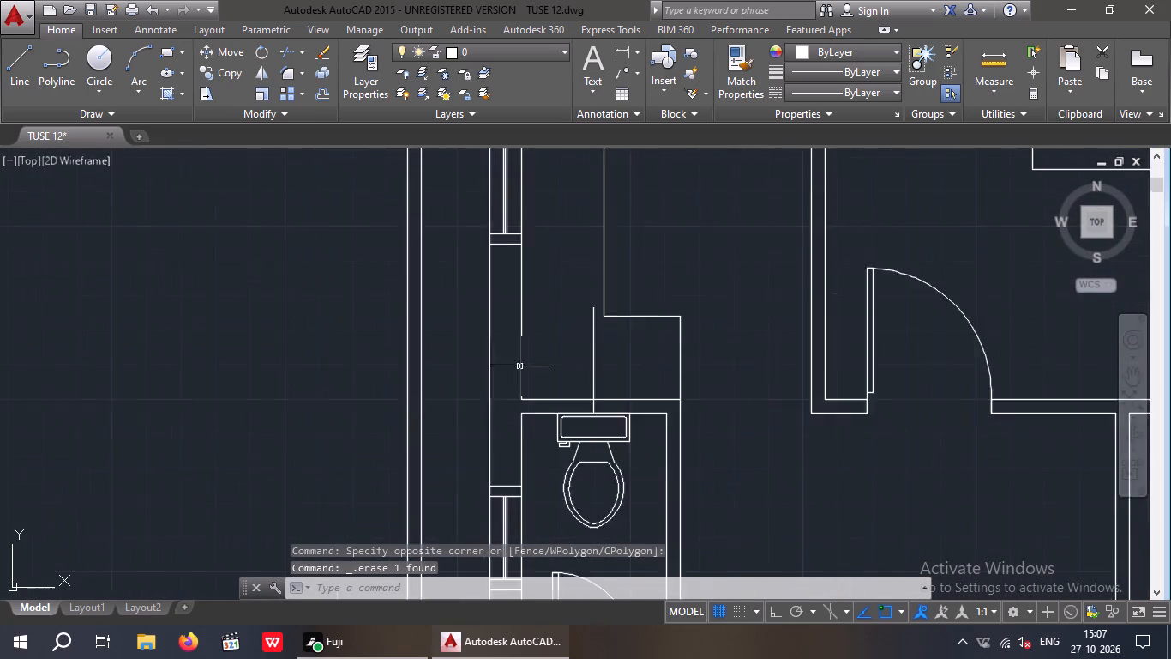
left_click_drag(687, 350, 592, 399)
left_click(584, 404)
key("Delete")
Delete the spare toilet block outside the plan, to the right of the outer wall.
scroll(598, 381, "down", 6)
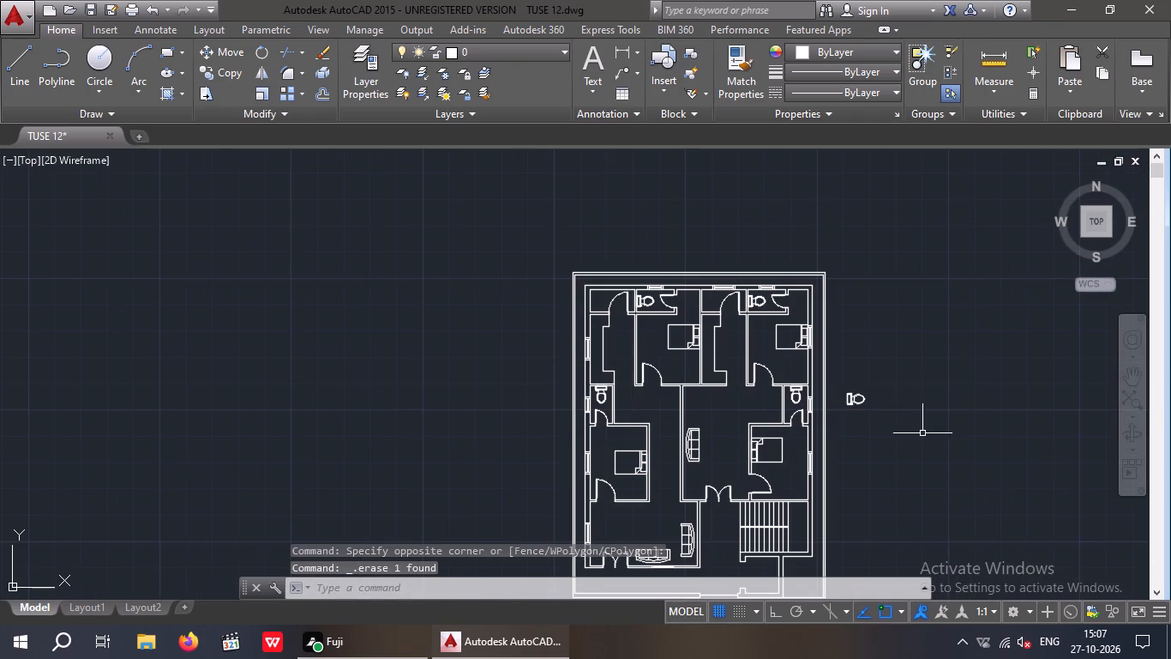
left_click_drag(886, 355, 845, 467)
left_click(836, 469)
key("Delete")
Measure the inner width of the lower-left living room along its bottom wall with a linear dimension.
middle_click_drag(892, 414, 736, 373)
middle_click_drag(776, 437, 712, 359)
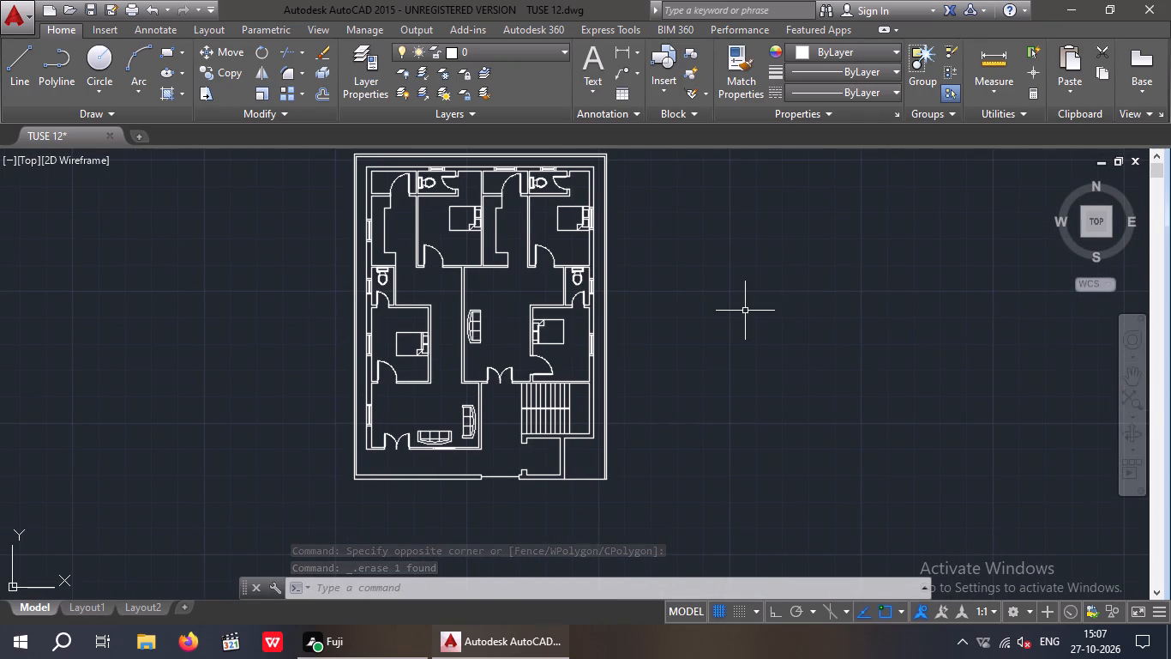
key("Escape")
key("Escape")
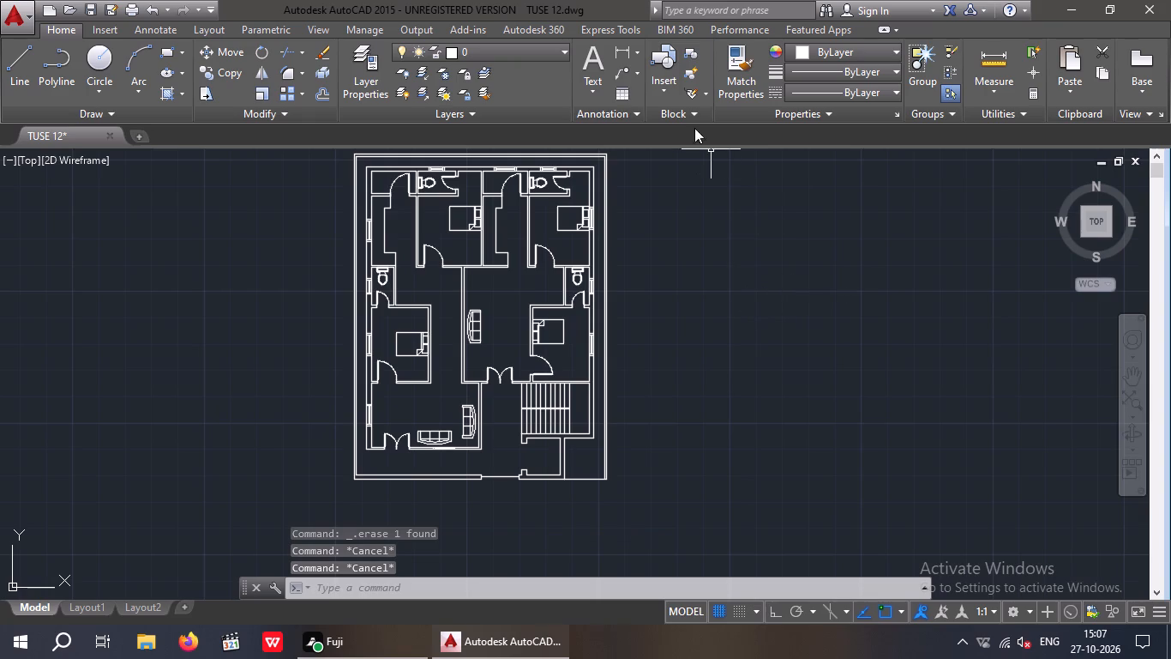
left_click(621, 51)
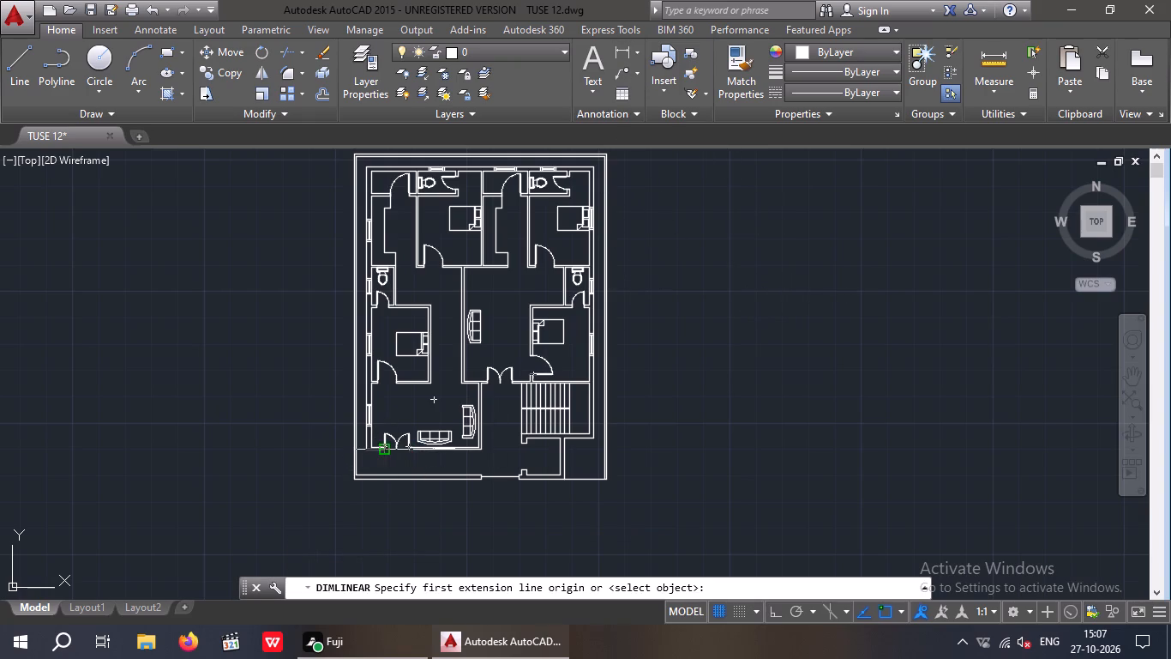
scroll(378, 450, "up", 3)
left_click(339, 439)
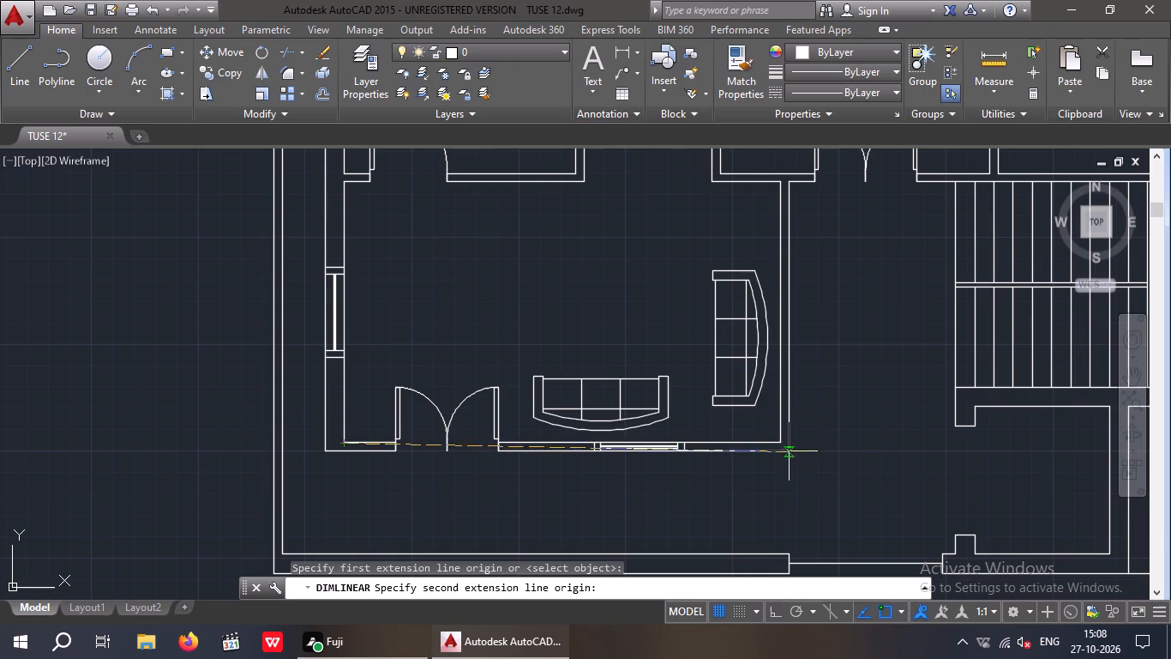
left_click(782, 441)
scroll(678, 303, "up", 3)
scroll(669, 316, "down", 2)
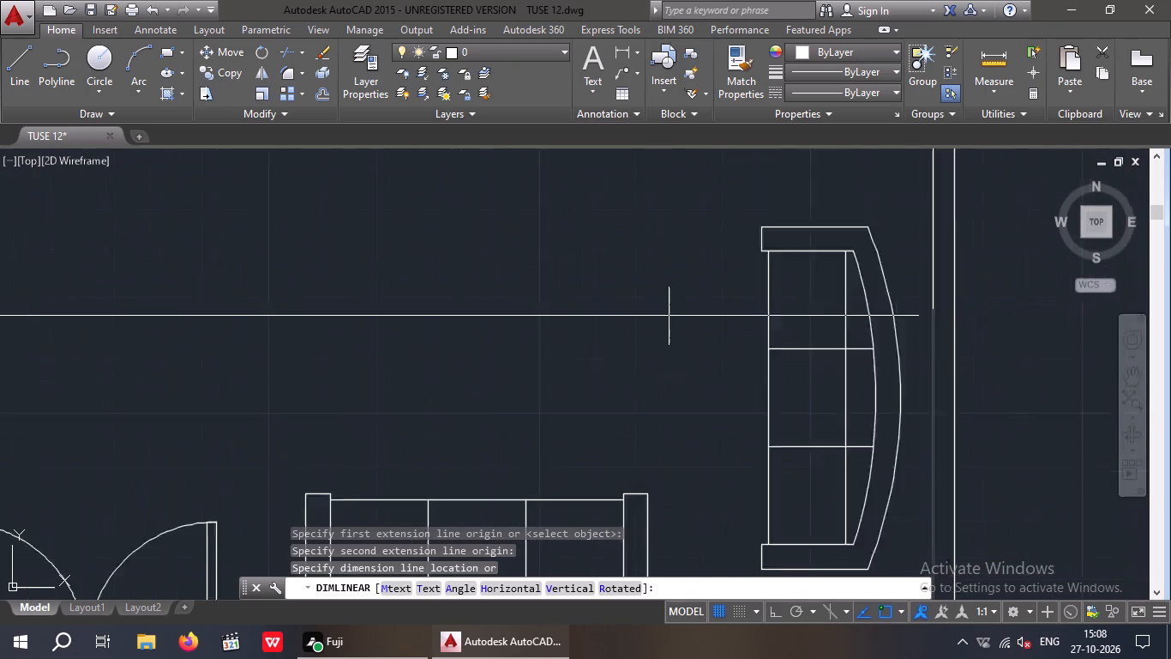
scroll(668, 319, "down", 3)
key("space")
Measure the living room's vertical extent from the bedroom's lower-right wall corner perpendicular to the bottom wall with a linear dimension.
key("space")
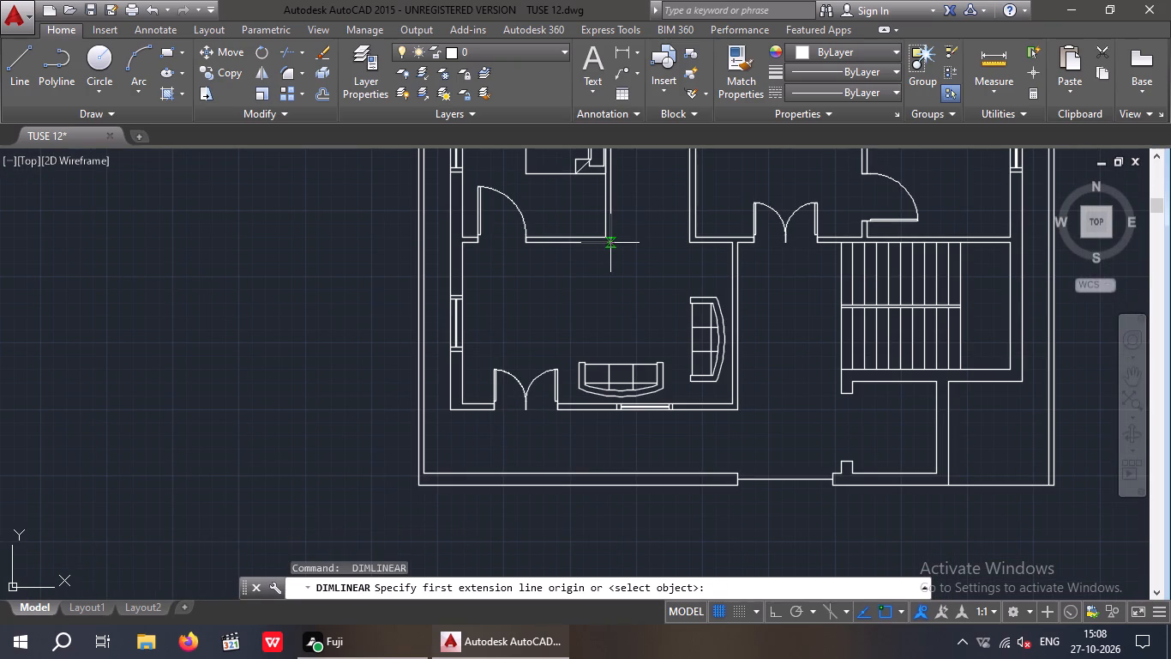
left_click_drag(607, 243, 603, 257)
scroll(612, 449, "up", 3)
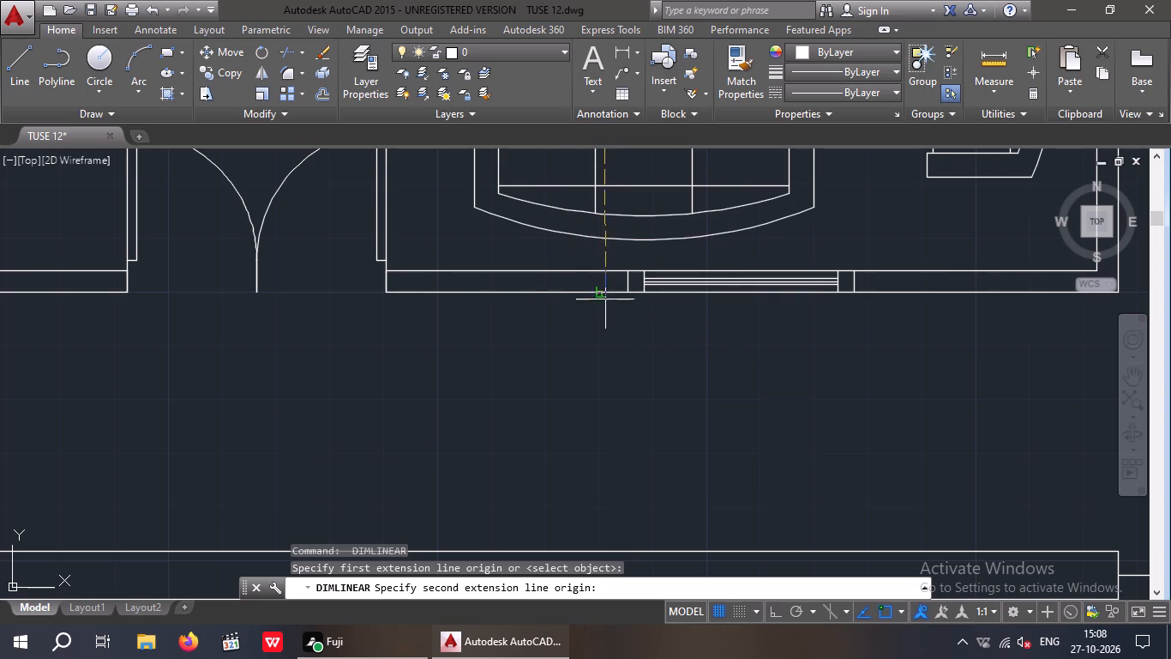
left_click(604, 292)
middle_click_drag(617, 334, 539, 475)
scroll(557, 399, "down", 4)
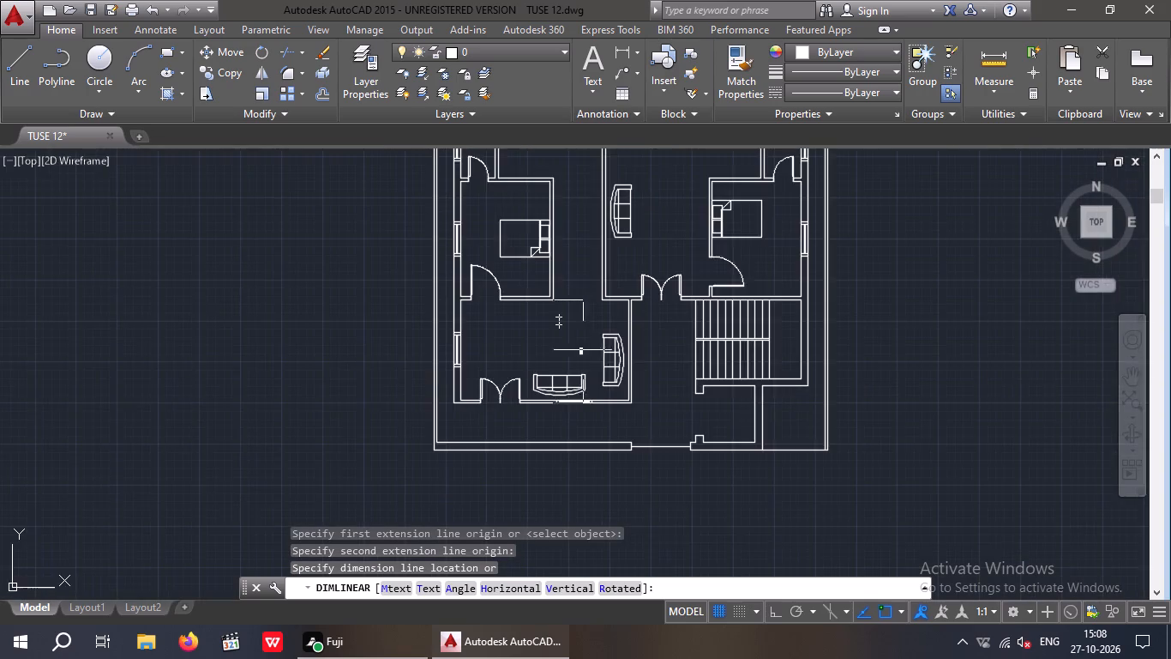
scroll(571, 318, "up", 3)
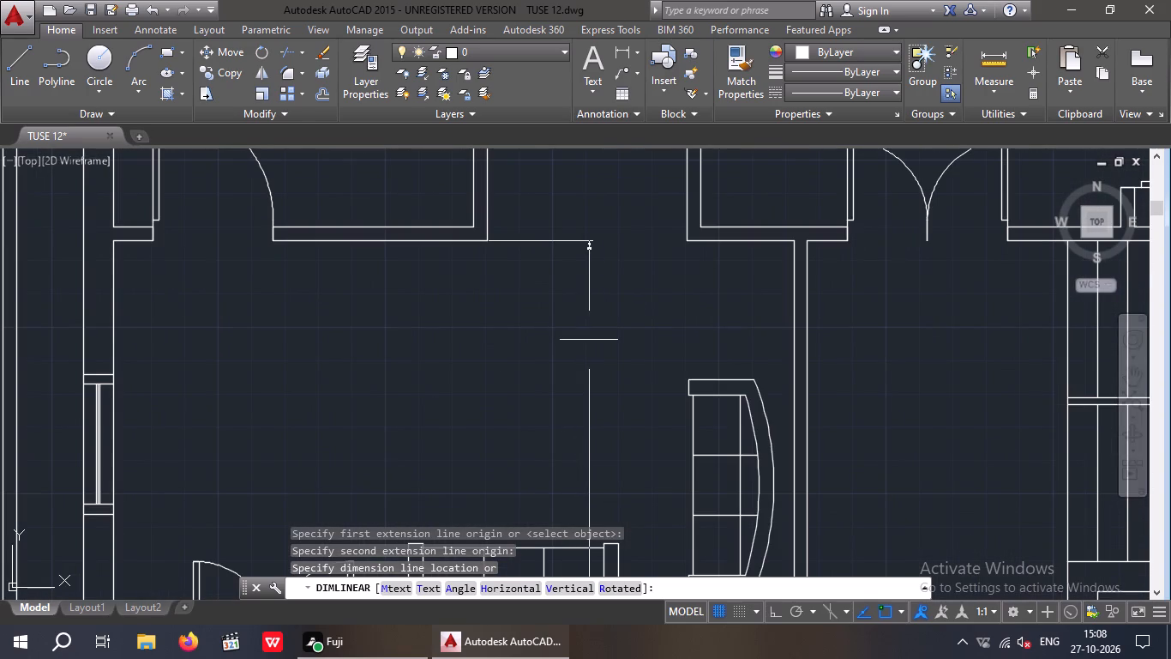
key("Escape")
Create a wide multiline text frame starting in the upper left of the lower-left living room, with text height 8".
scroll(588, 339, "down", 4)
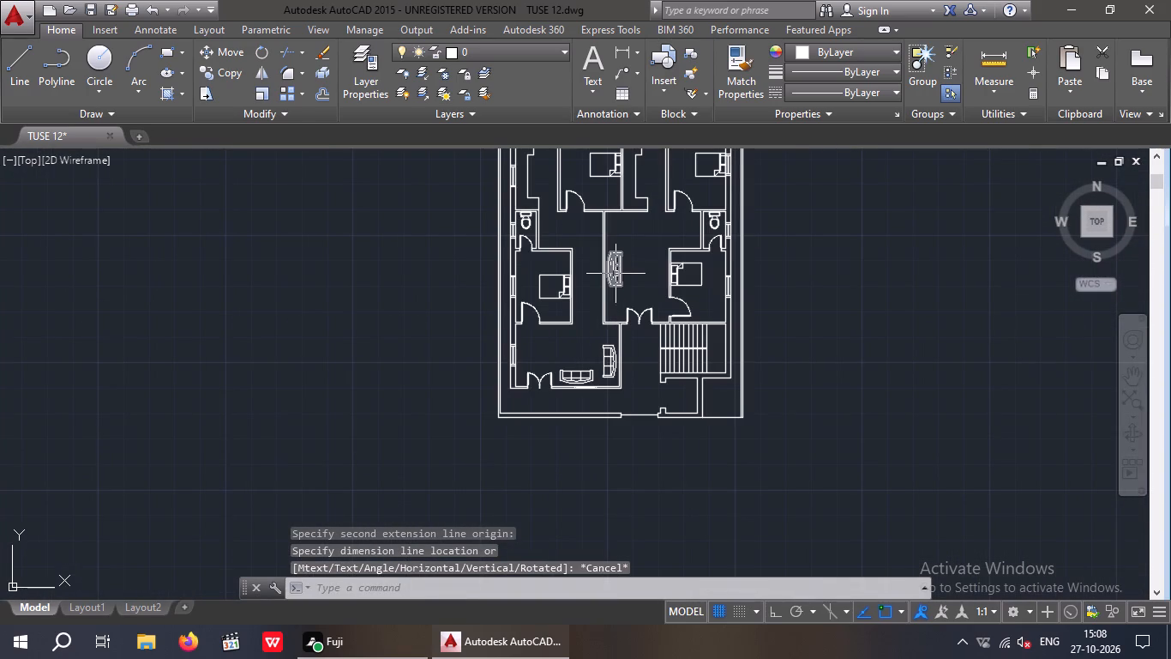
left_click(598, 55)
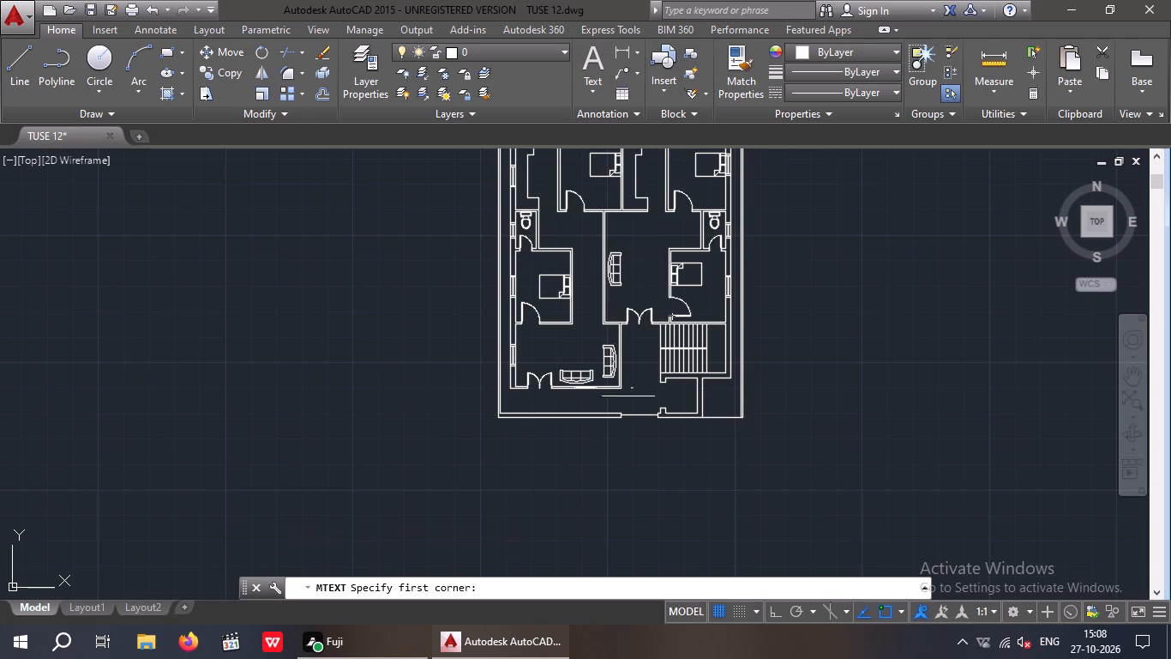
scroll(518, 380, "up", 3)
left_click_drag(525, 209, 531, 230)
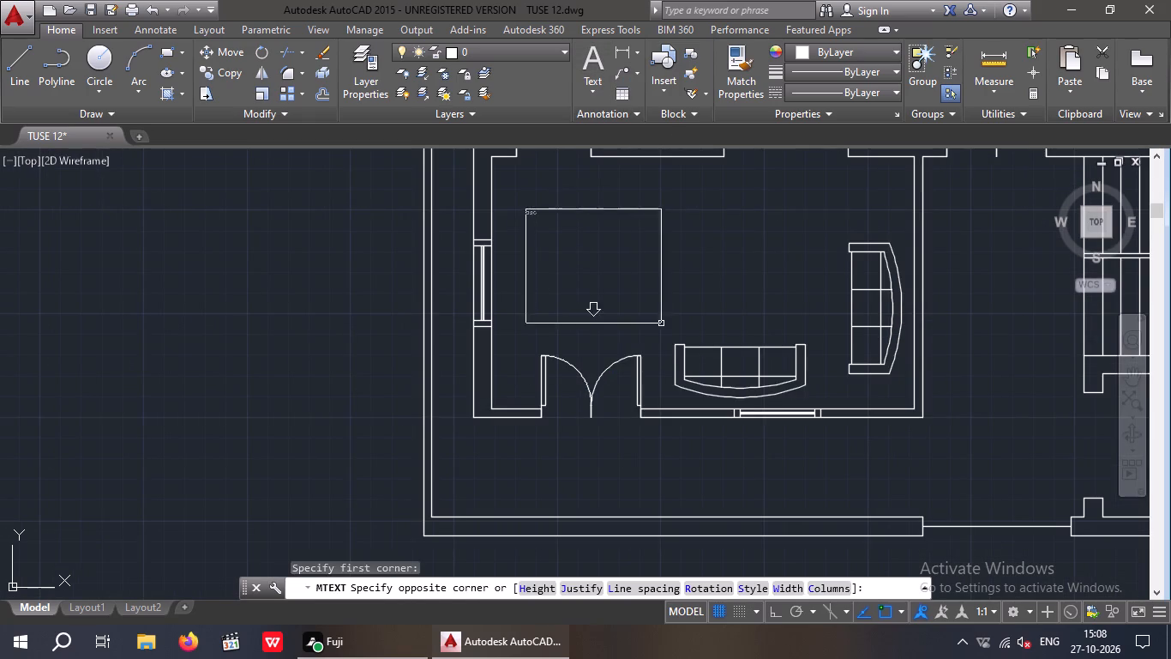
middle_click_drag(663, 323, 498, 391)
middle_click_drag(1016, 403, 845, 463)
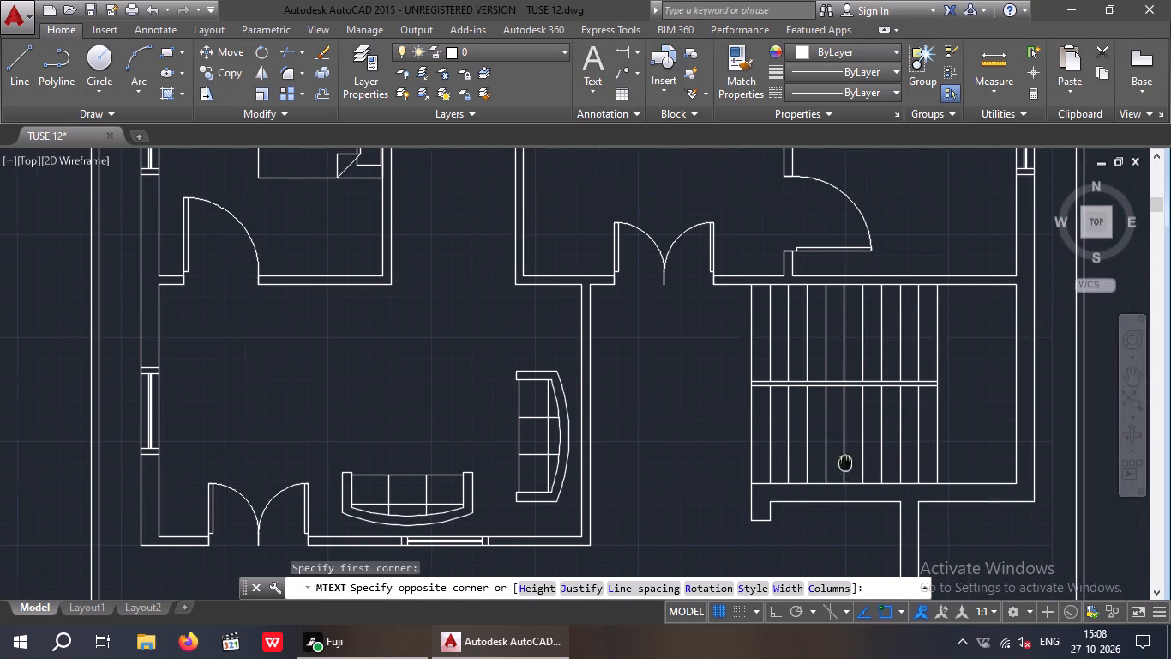
left_click(1082, 427)
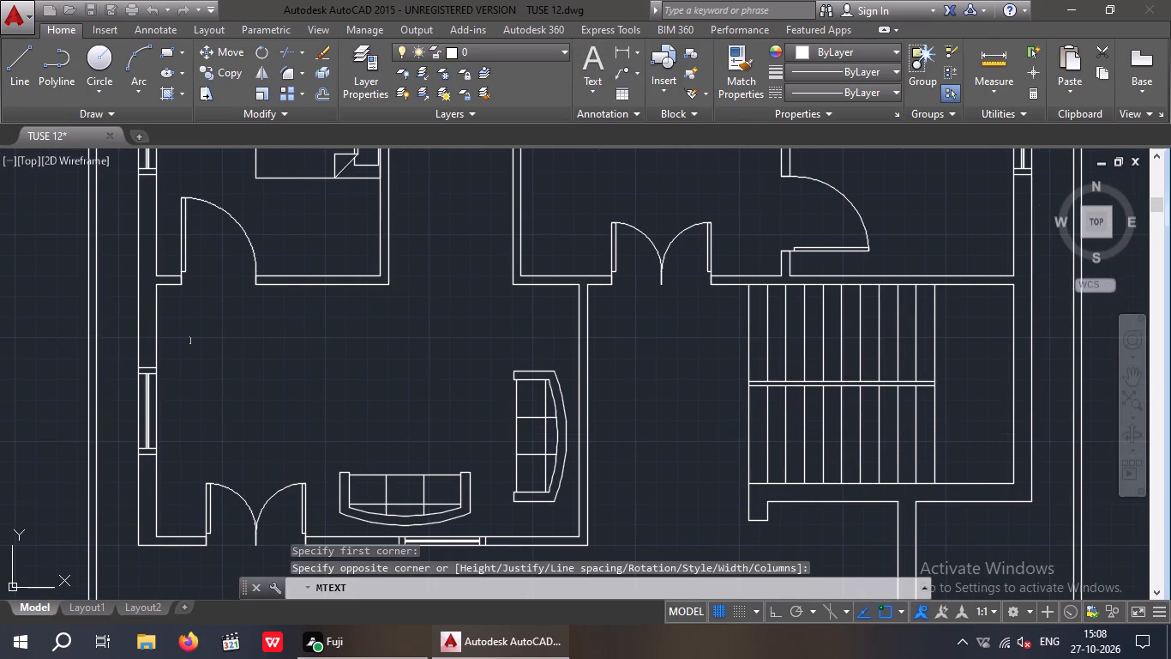
left_click(189, 75)
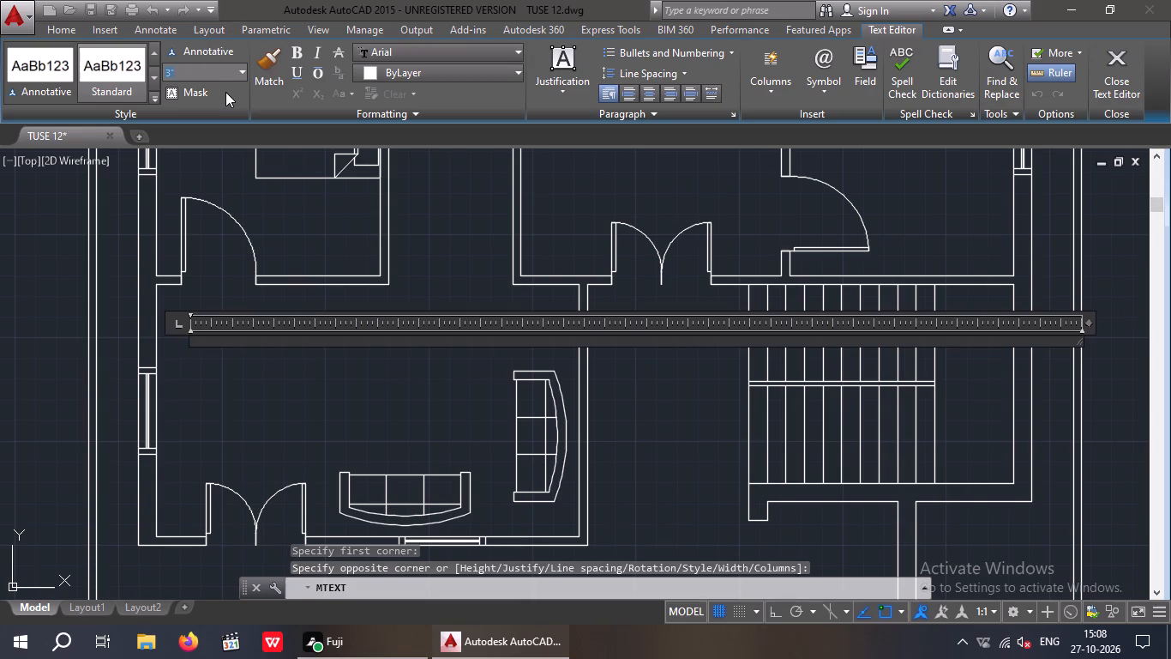
key("8")
key("shift+quotedbl")
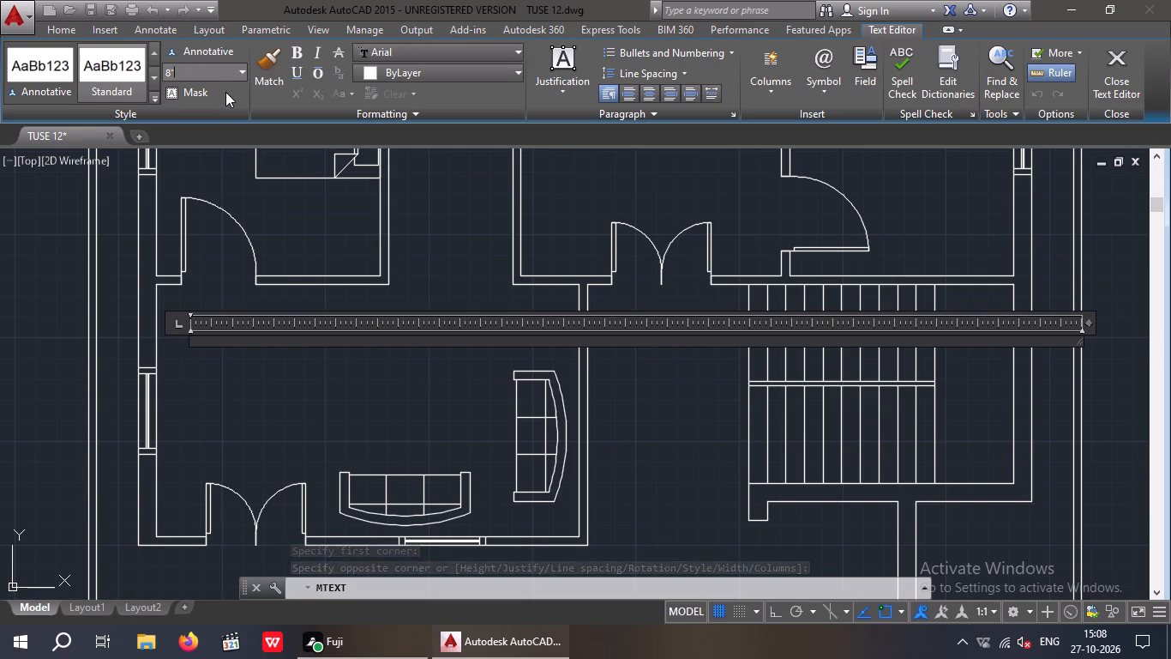
key("Return")
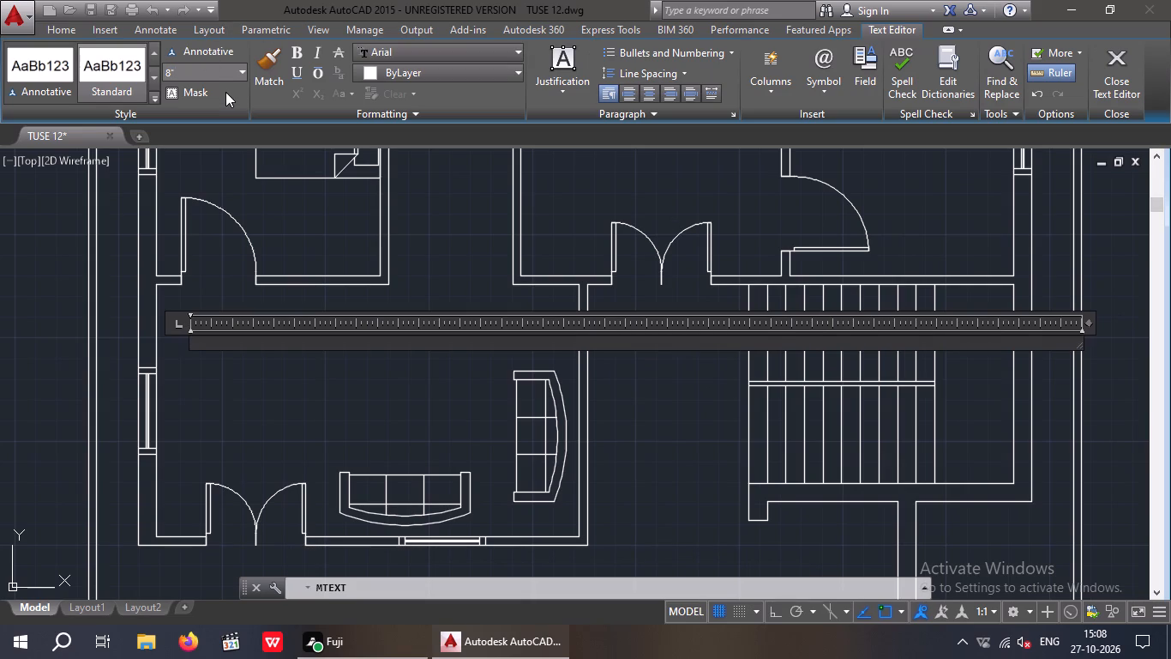
Write the room label as LIVING HALL with the size 17'X10'6" on a second line.
type("LIVI")
type("NG")
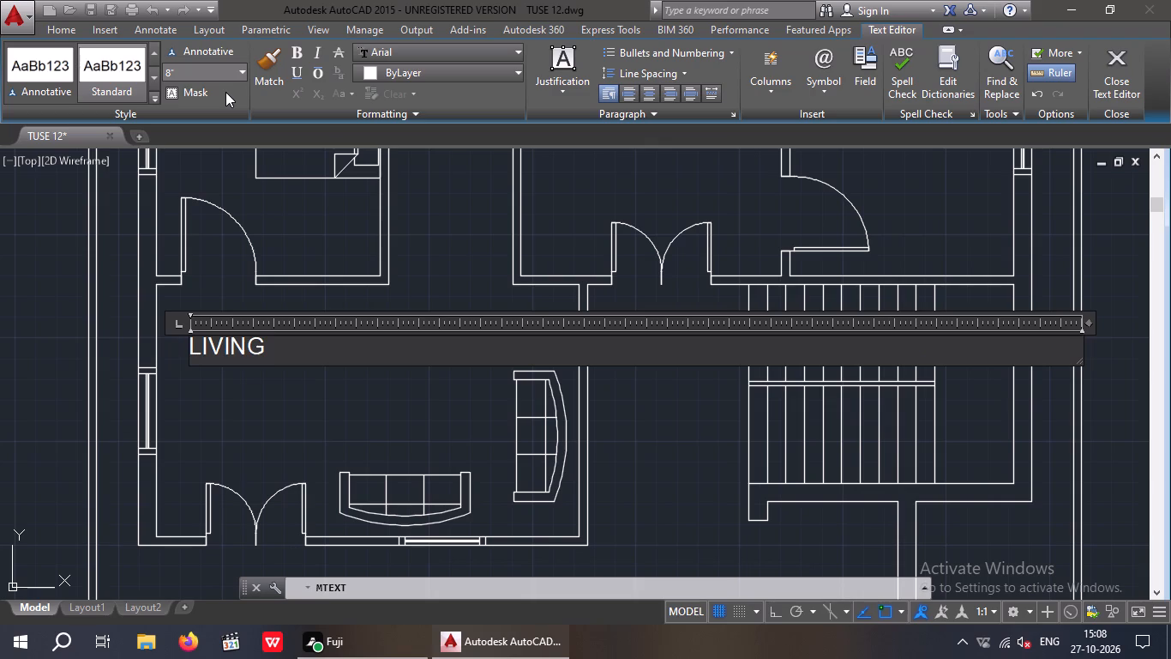
key("space")
type("HA")
type("LL")
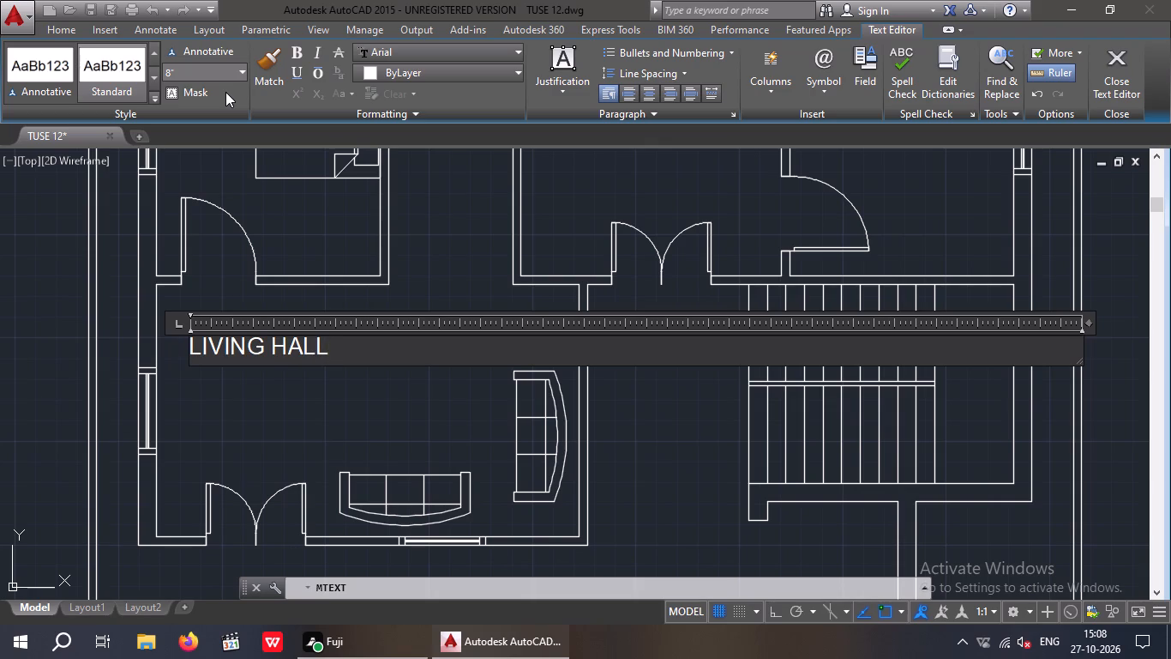
key("Return")
type("17")
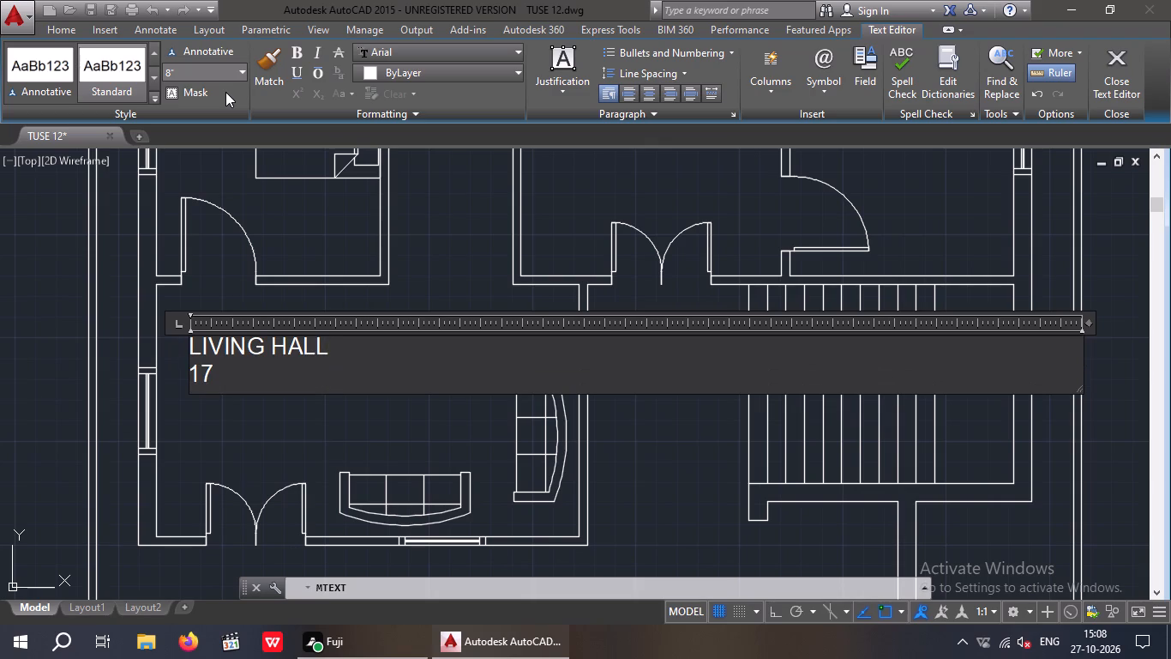
key("apostrophe")
type("10'6")
key("shift+quotedbl")
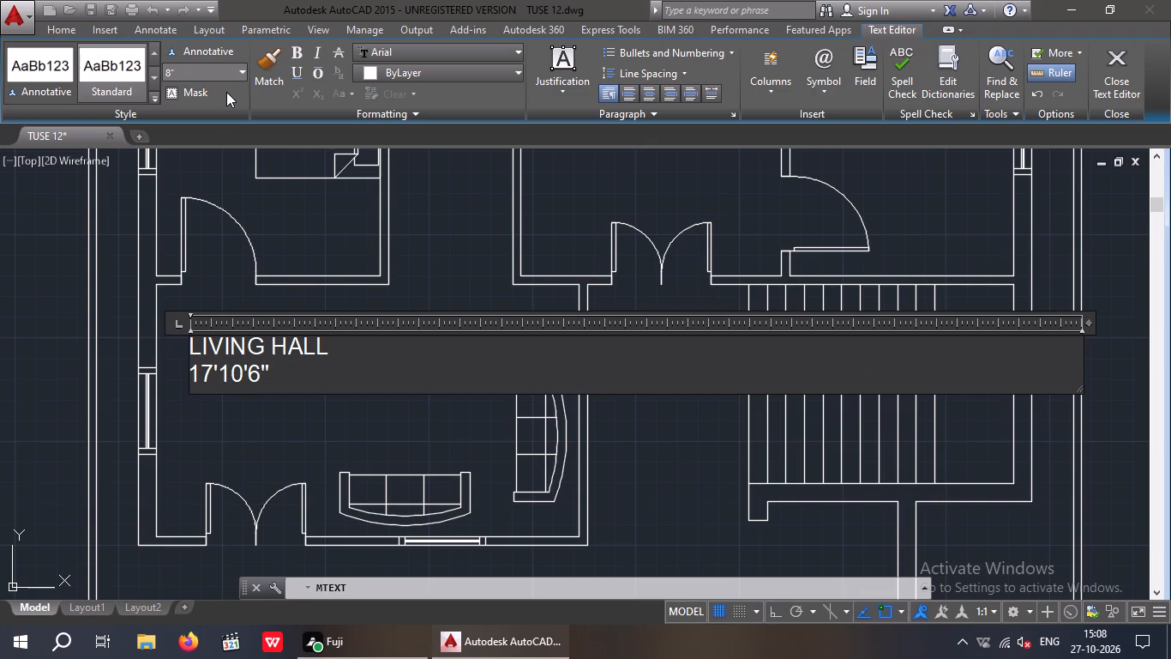
key("Left")
key("Left")
key("Left")
key("Left")
key("Left")
key("x")
Indent the size line by two spaces to centre it under LIVING HALL and finish the label.
key("Left")
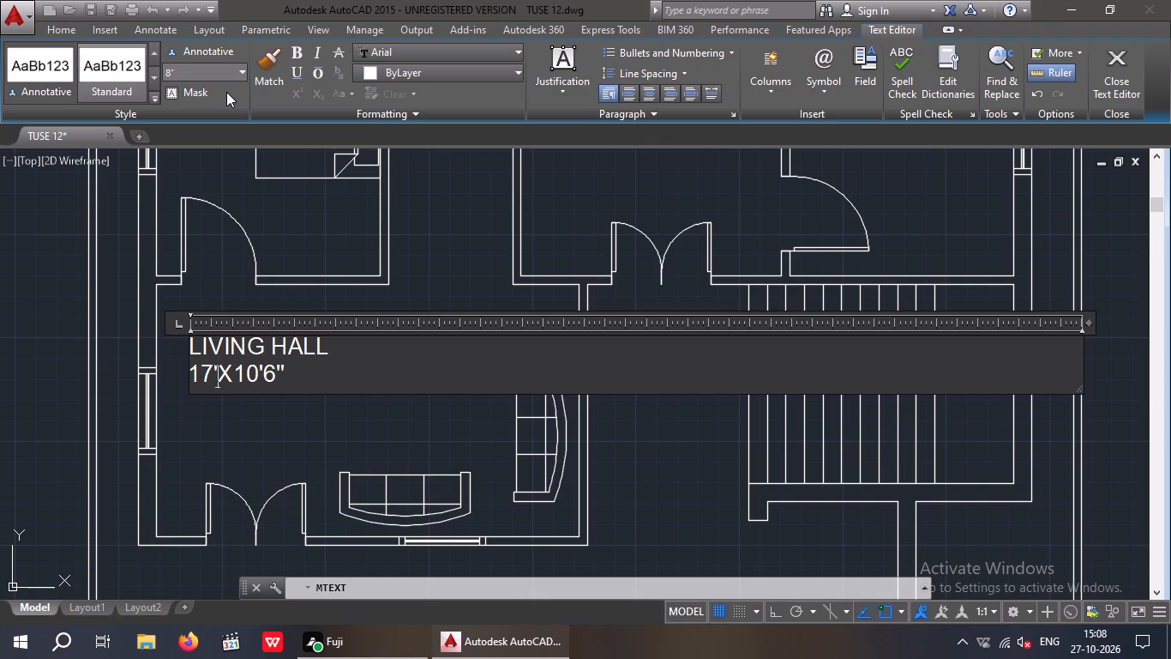
key("Left")
key("Left")
key("Left")
key("space")
key("space")
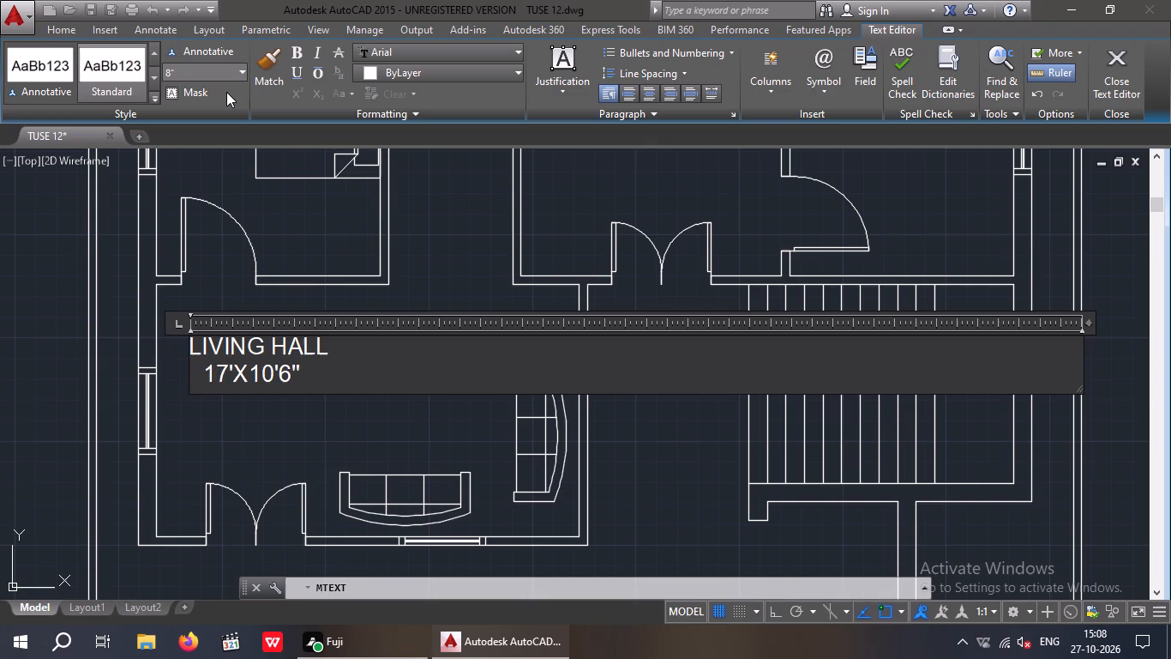
left_click(436, 293)
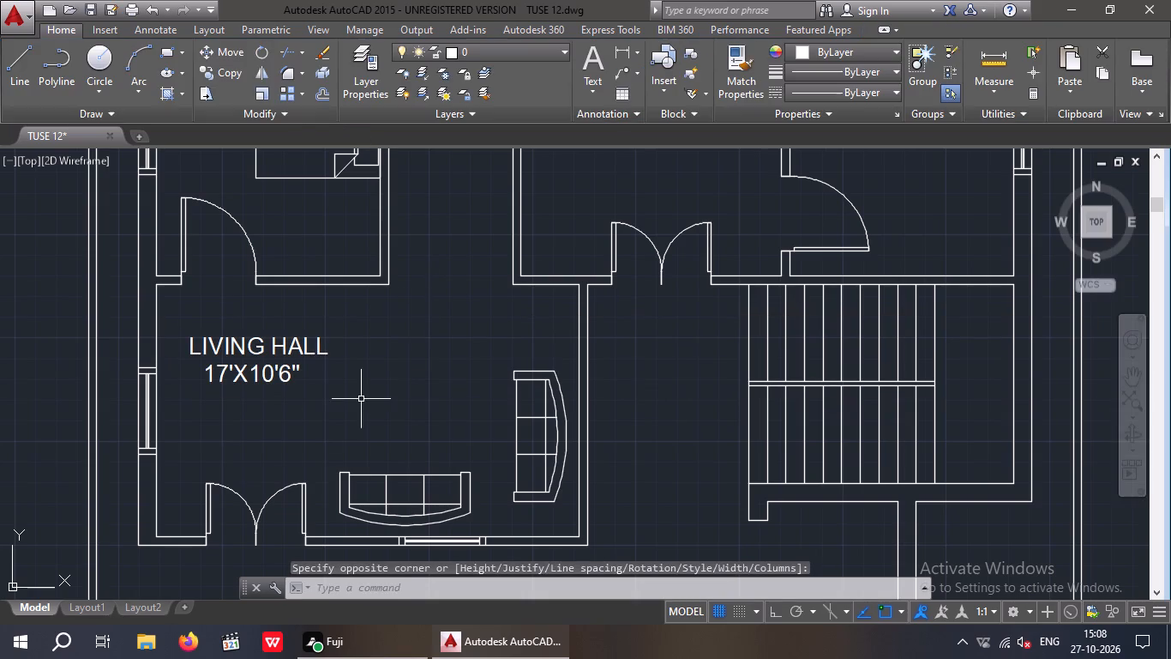
Move the LIVING HALL label to the middle of the living room, above the lower sofa.
left_click_drag(303, 426, 248, 397)
left_click_drag(278, 409, 218, 372)
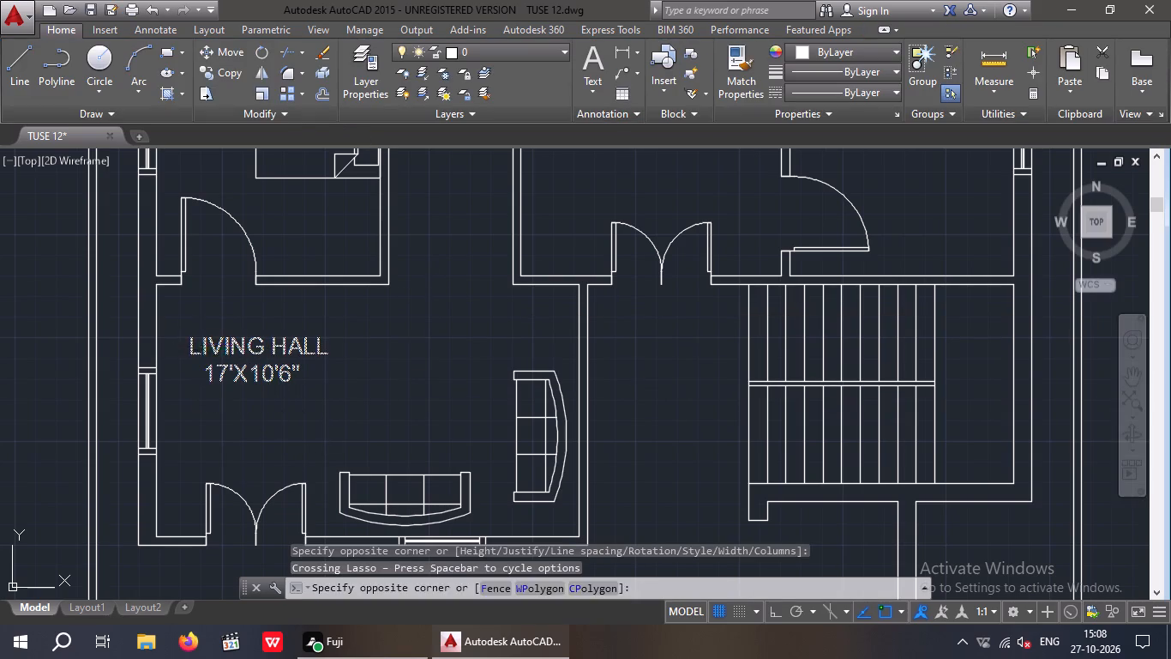
left_click(202, 347)
left_click(218, 55)
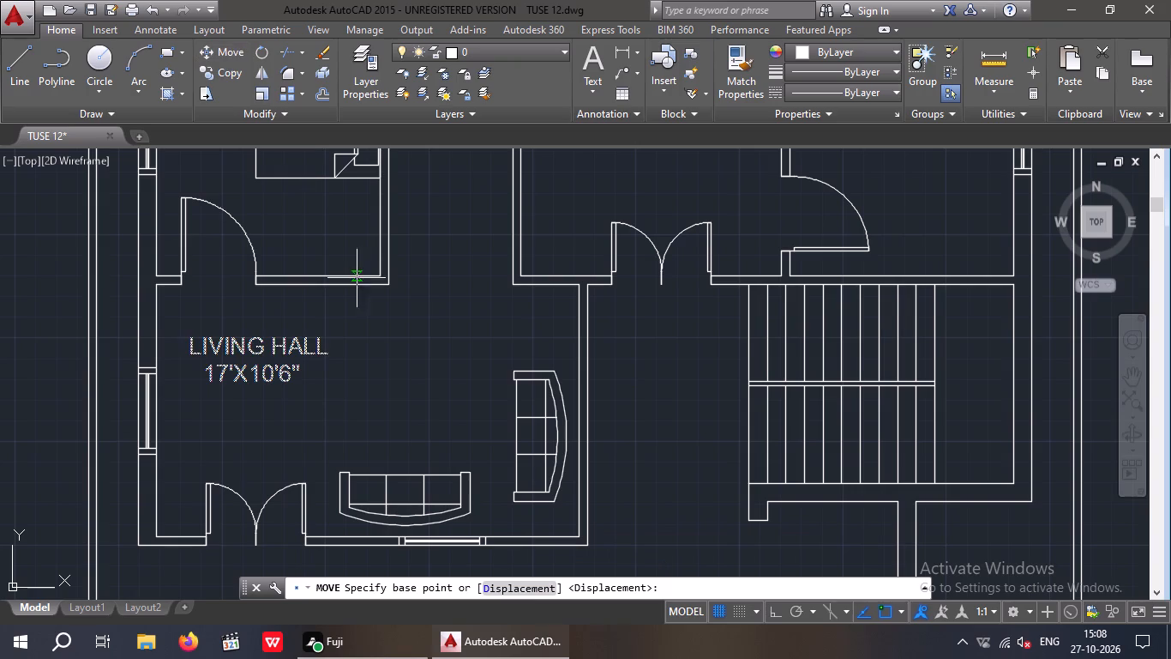
left_click(206, 375)
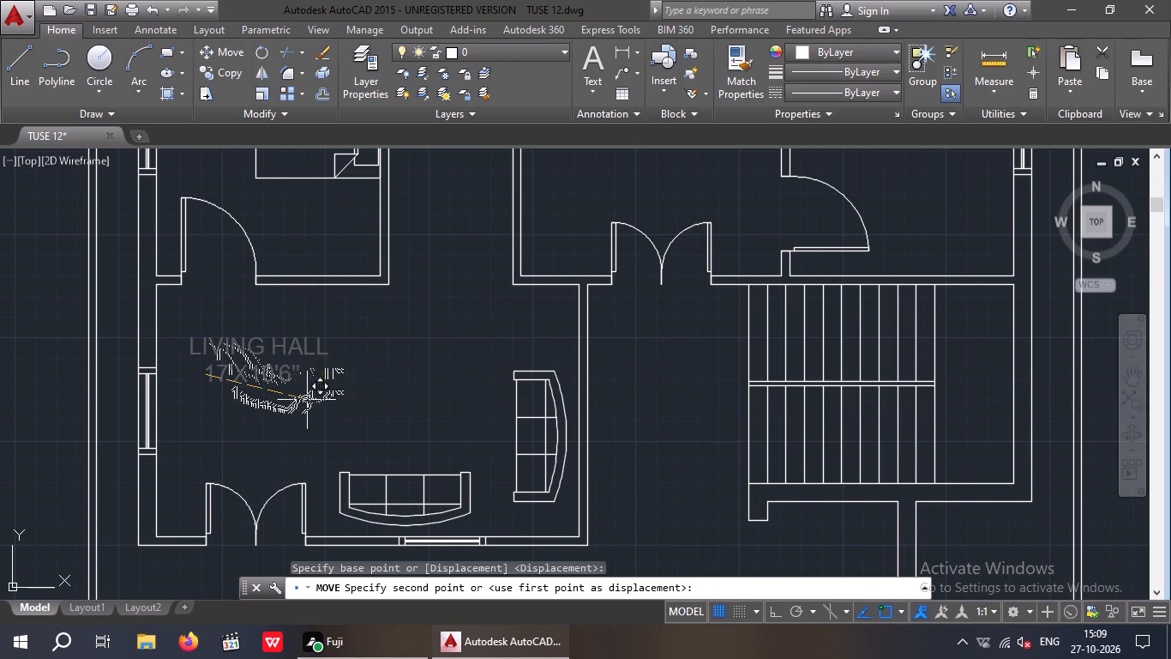
left_click(306, 400)
Measure the inner width of the bedroom above the living hall along its bottom wall with a linear dimension.
scroll(303, 329, "down", 2)
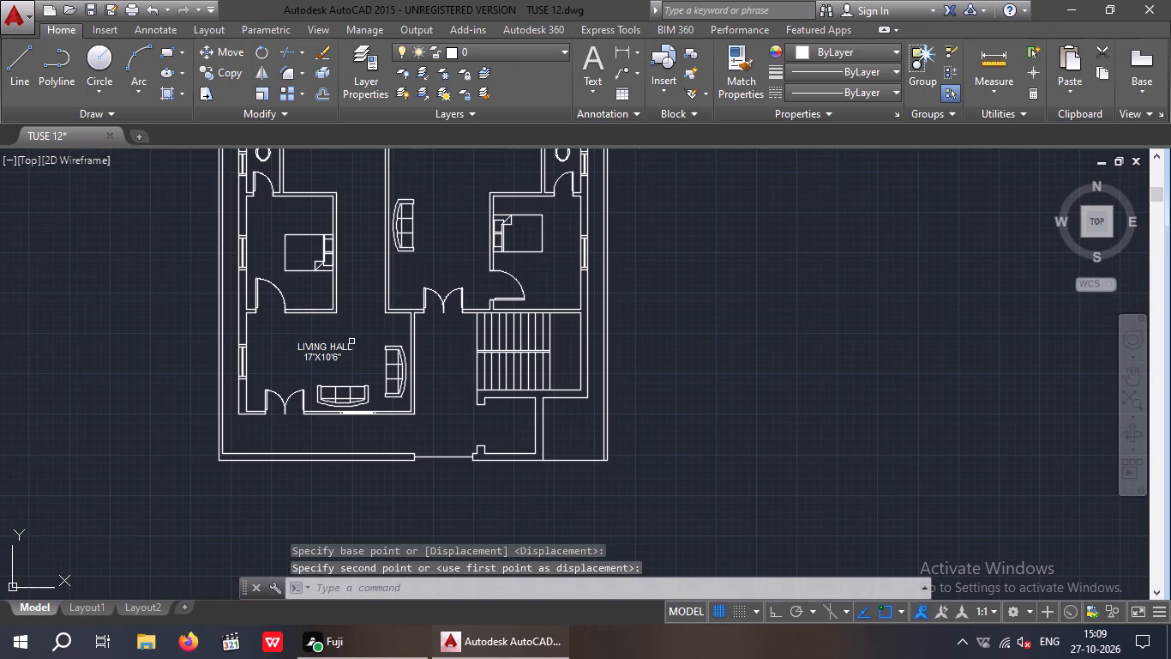
left_click(622, 53)
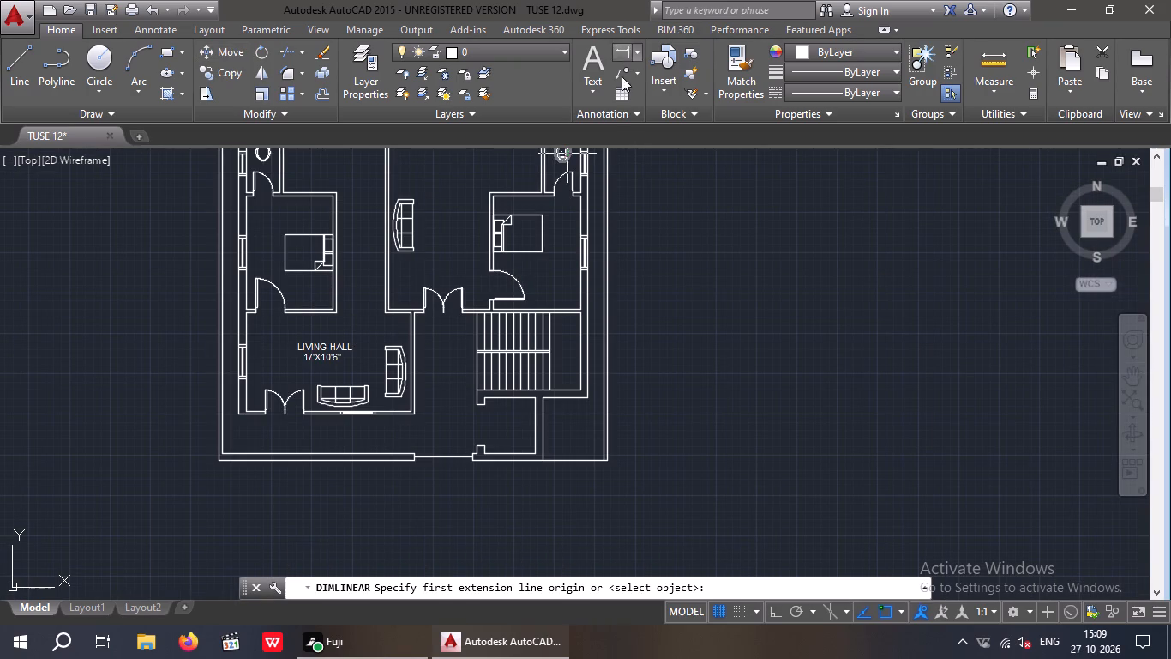
scroll(241, 309, "up", 3)
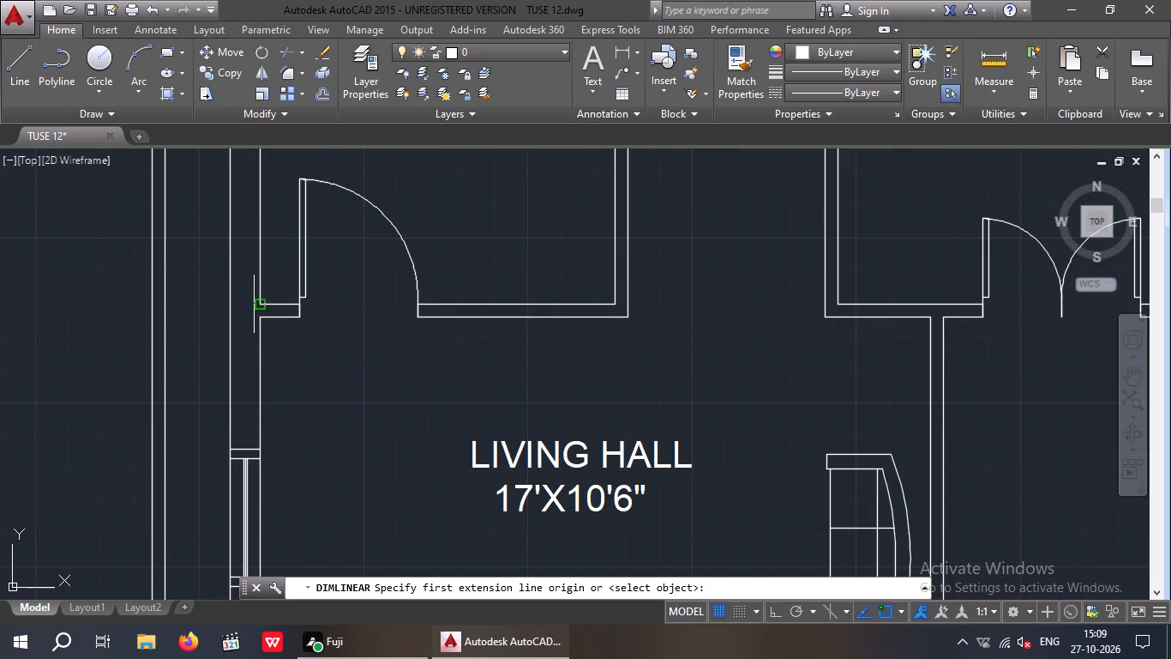
left_click(259, 304)
left_click(617, 302)
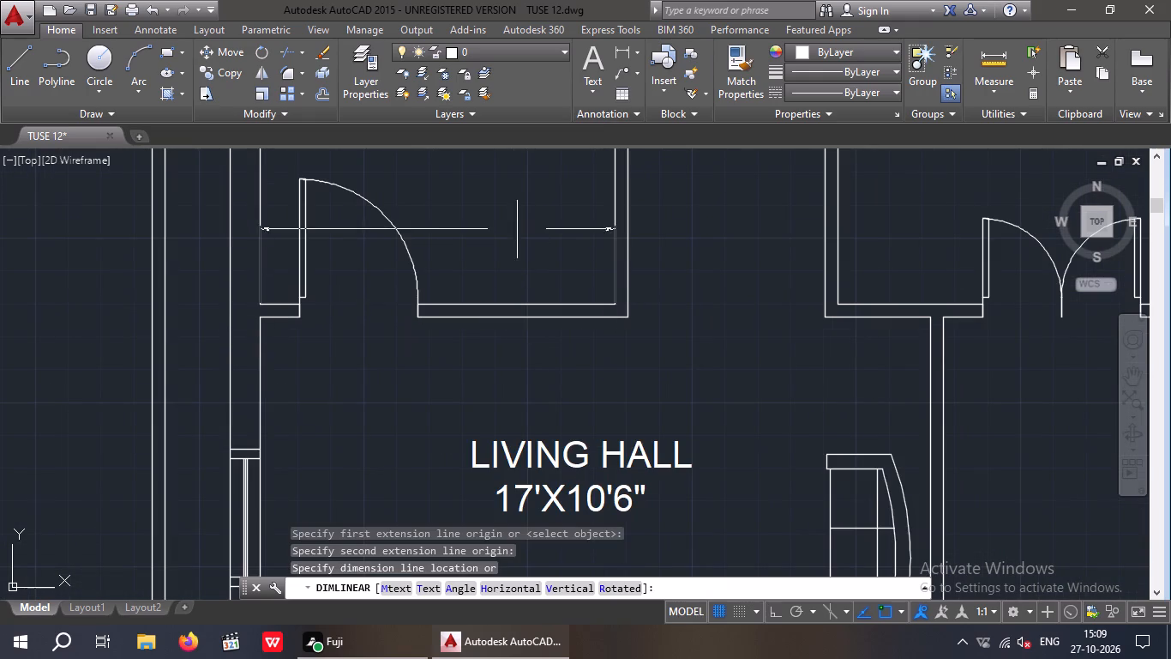
middle_click_drag(532, 273, 520, 351)
scroll(477, 287, "up", 2)
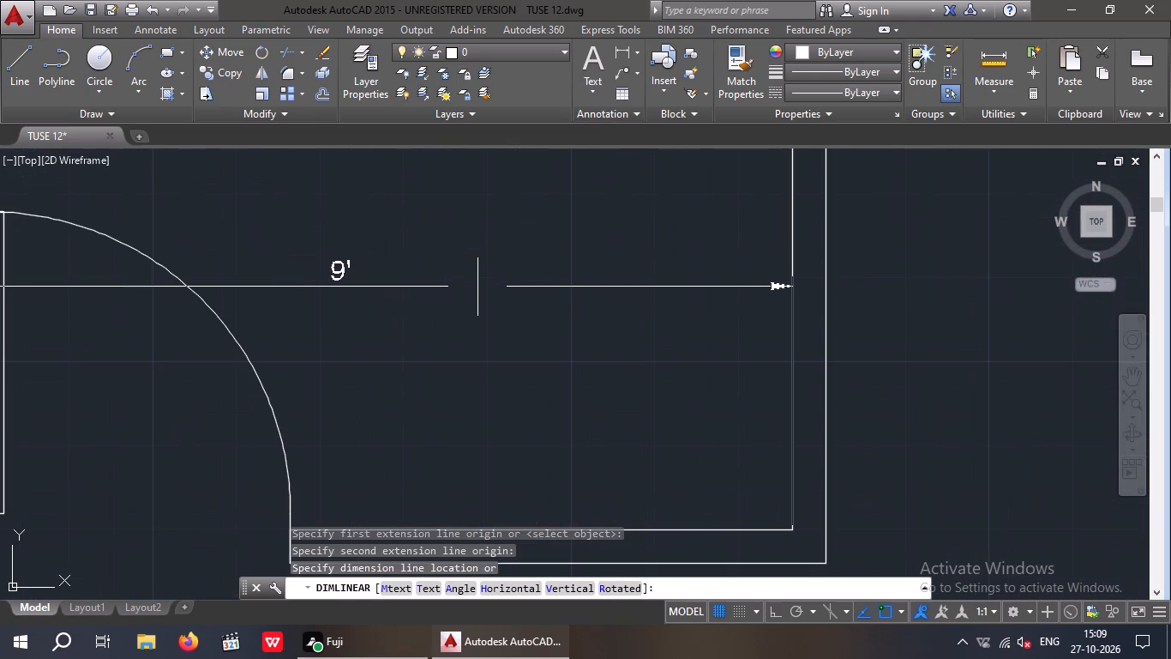
key("space")
Measure the same bedroom's inner length along its right wall, from upper to lower corner, with a linear dimension.
scroll(474, 285, "up", 1)
scroll(474, 285, "down", 6)
key("space")
scroll(507, 204, "up", 2)
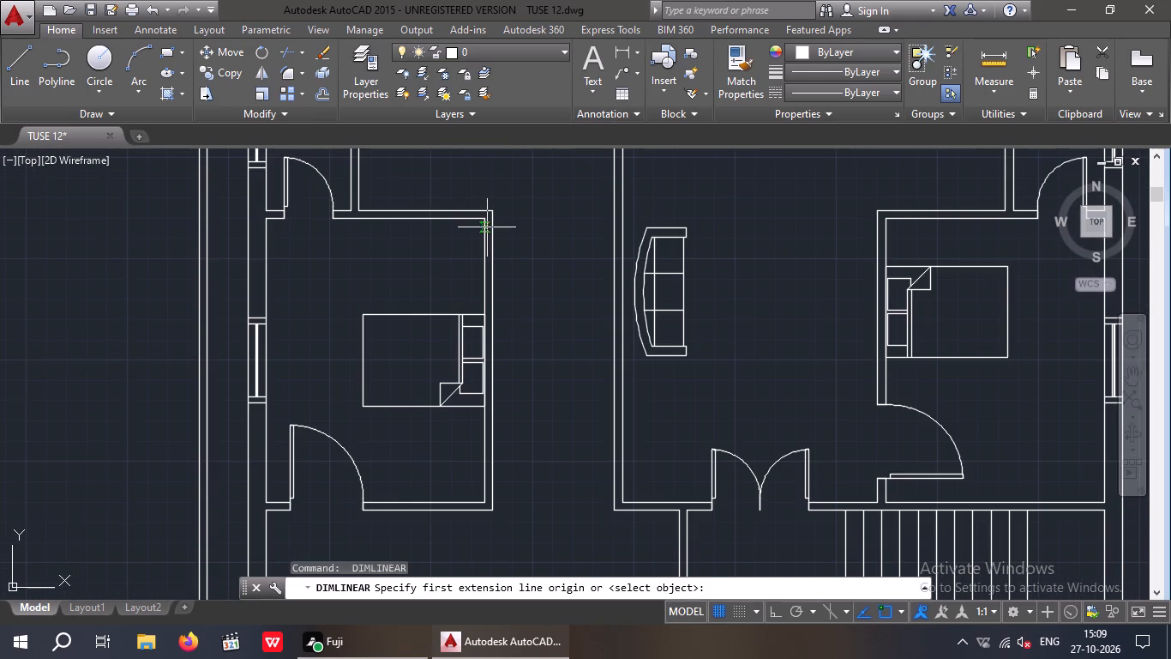
left_click(483, 223)
scroll(502, 481, "up", 2)
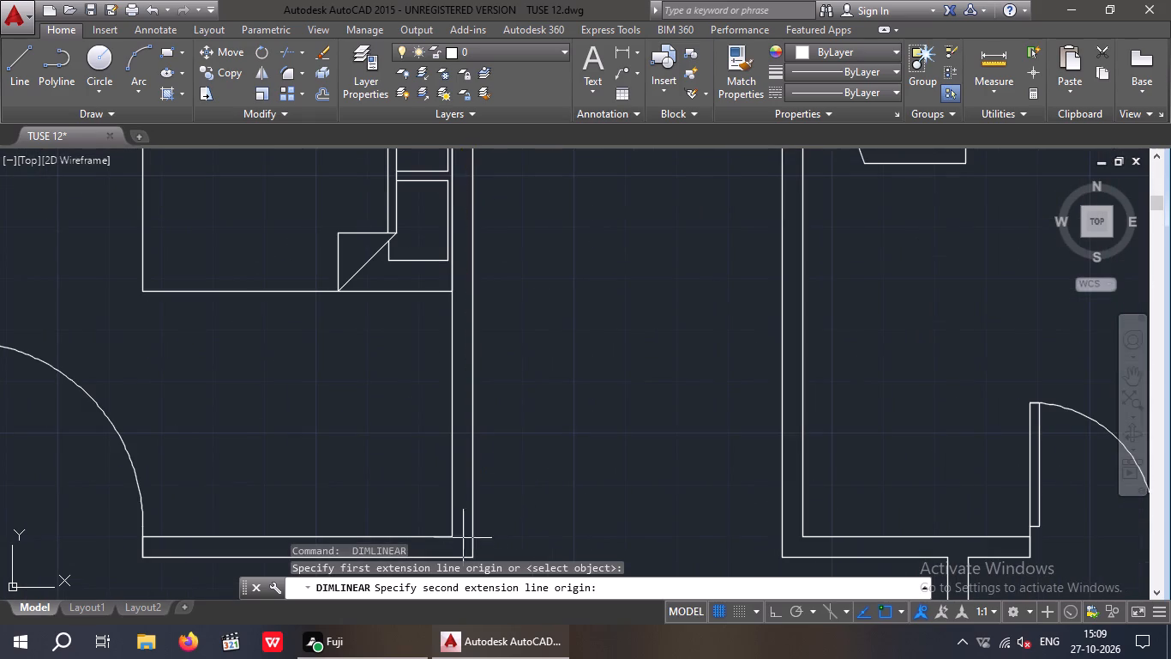
left_click_drag(452, 535, 453, 524)
scroll(403, 328, "up", 1)
middle_click_drag(408, 380, 408, 451)
middle_click_drag(358, 307, 407, 436)
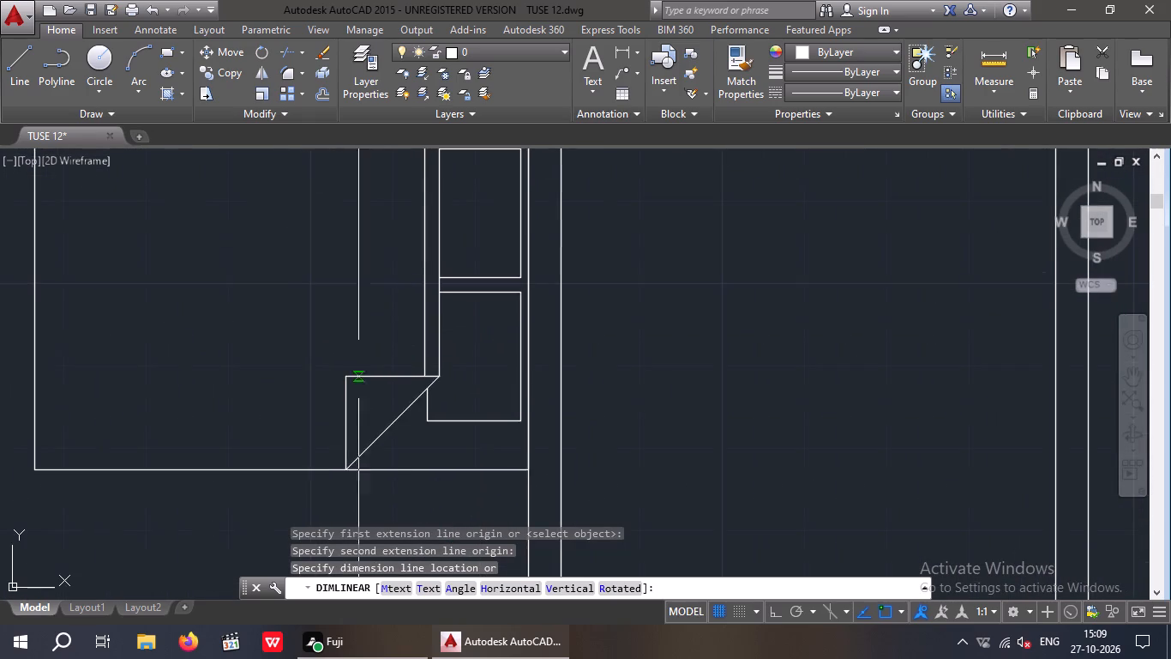
middle_click_drag(331, 322, 421, 360)
scroll(386, 321, "down", 1)
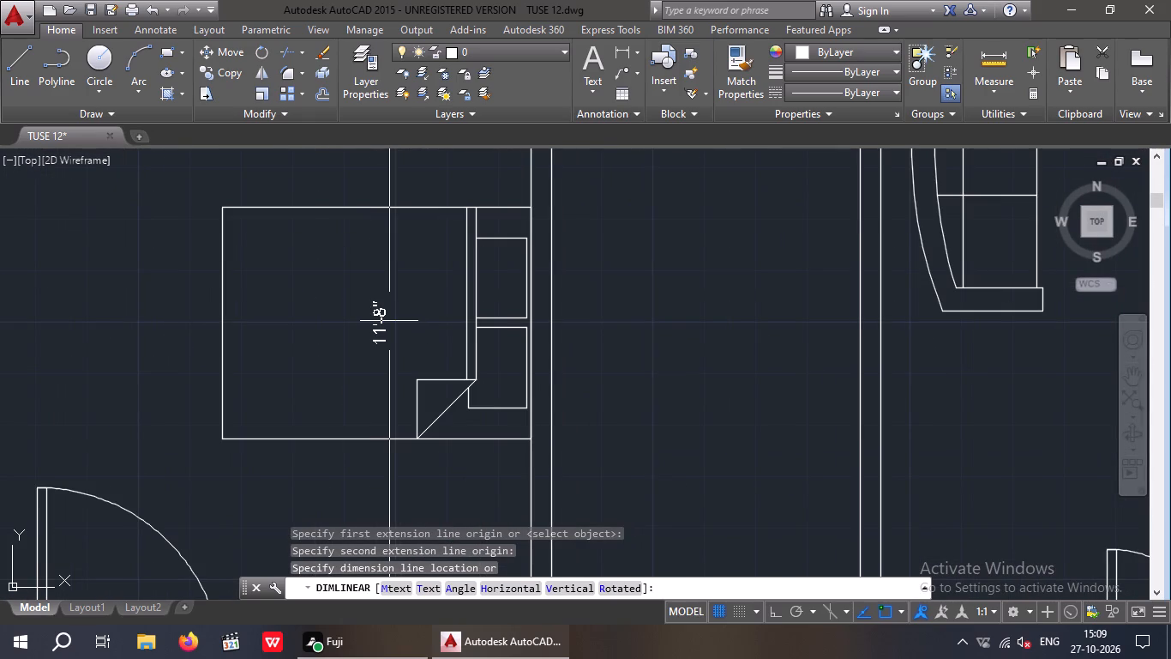
key("Escape")
Create a wide multiline text frame starting left of the bed in the bedroom above the living hall, with text height 8".
scroll(392, 312, "down", 4)
middle_click_drag(410, 390, 410, 414)
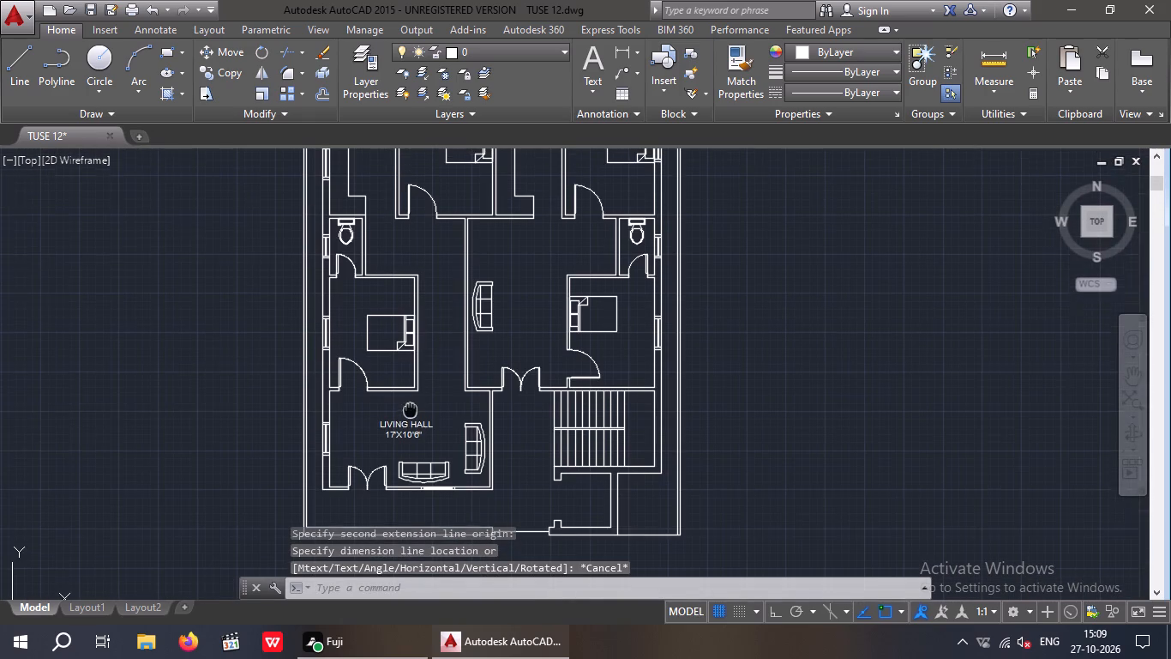
middle_click_drag(410, 414, 411, 418)
left_click(600, 54)
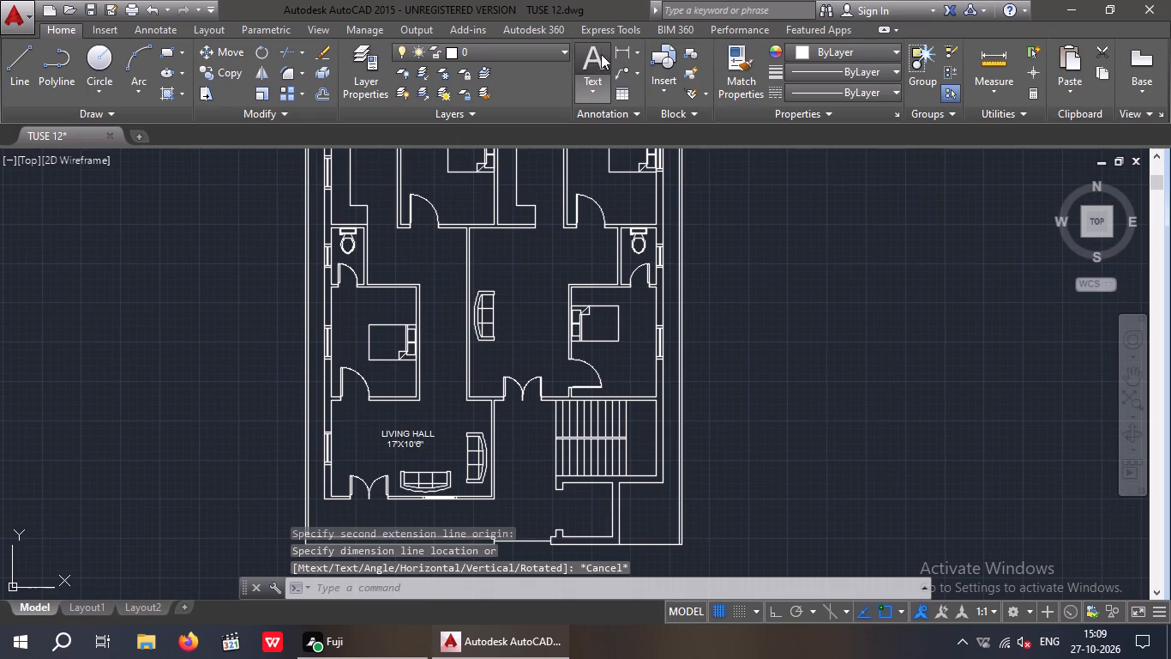
scroll(317, 329, "up", 3)
left_click_drag(394, 252, 418, 290)
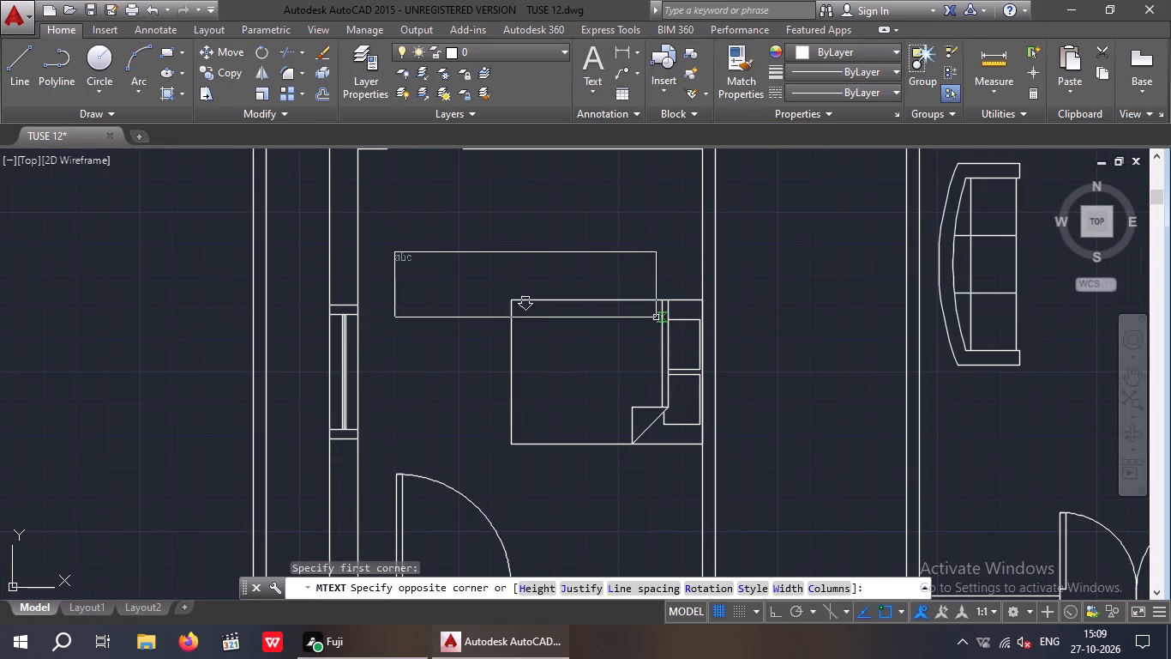
middle_click_drag(655, 317, 461, 407)
scroll(508, 322, "down", 3)
left_click(892, 355)
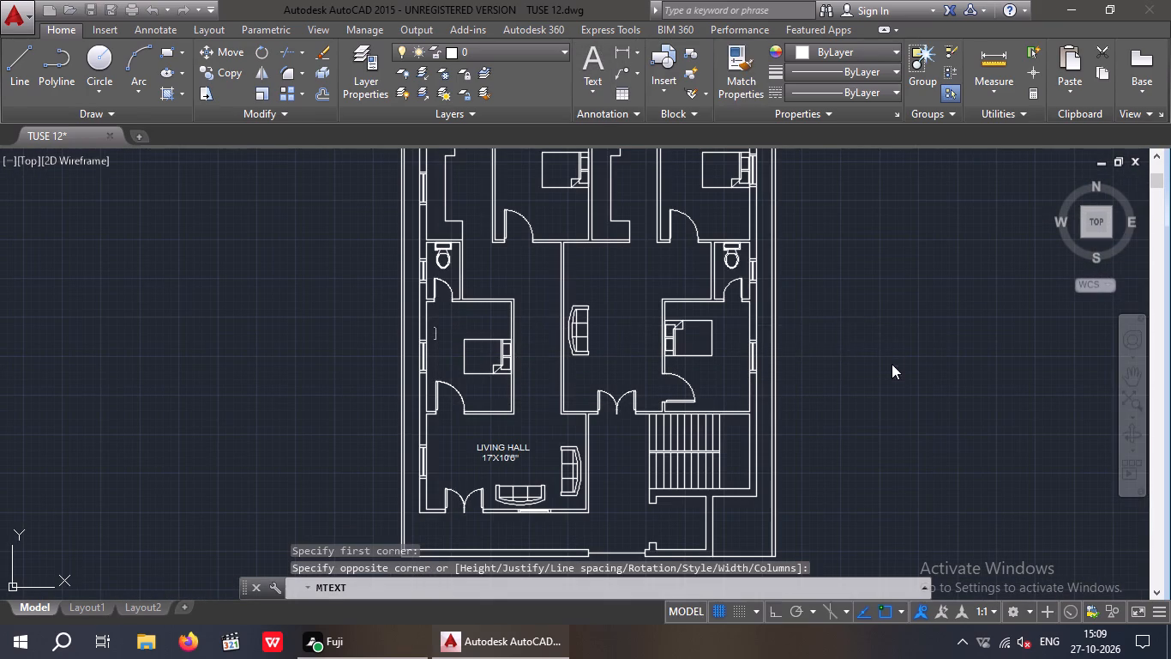
left_click(177, 69)
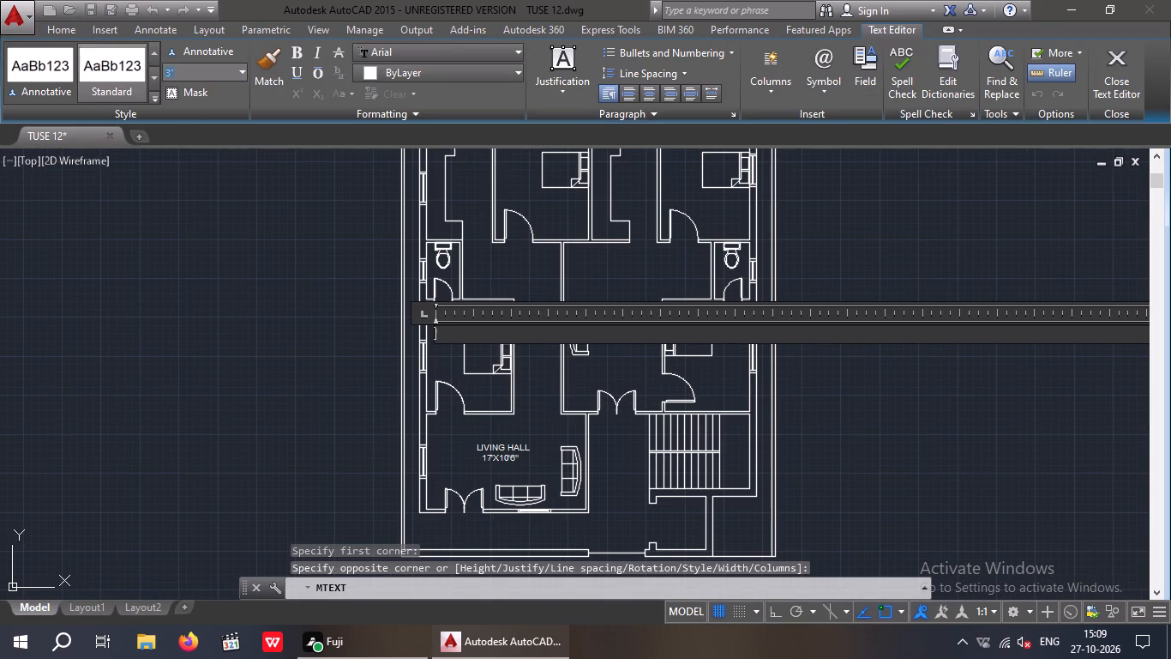
key("BackSpace")
type("BE")
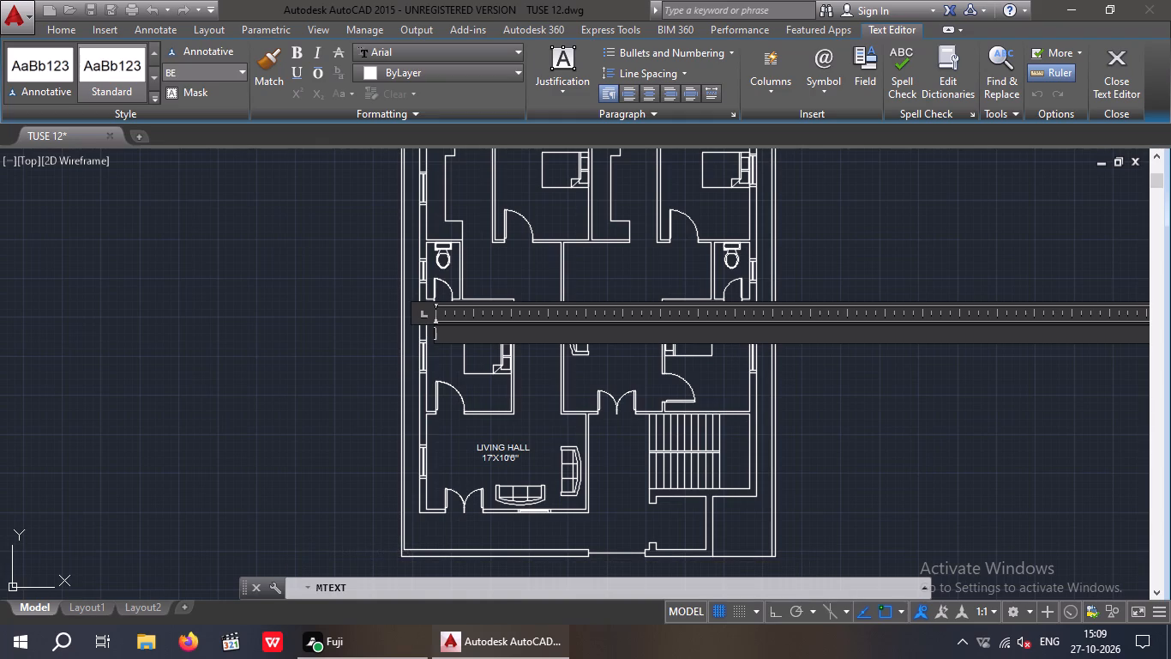
key("BackSpace")
key("BackSpace")
key("8")
key("shift+quotedbl")
key("Return")
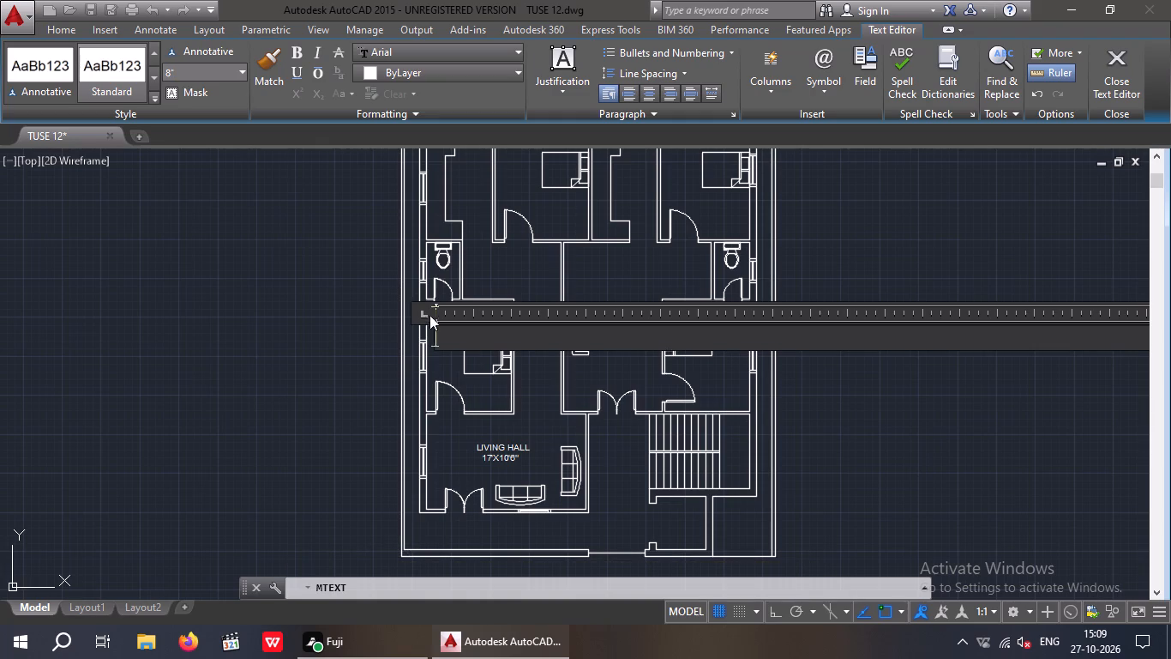
Enter the bedroom label as BEDROOM on the first line and 9'X11'8" on the second line.
key("b")
key("e")
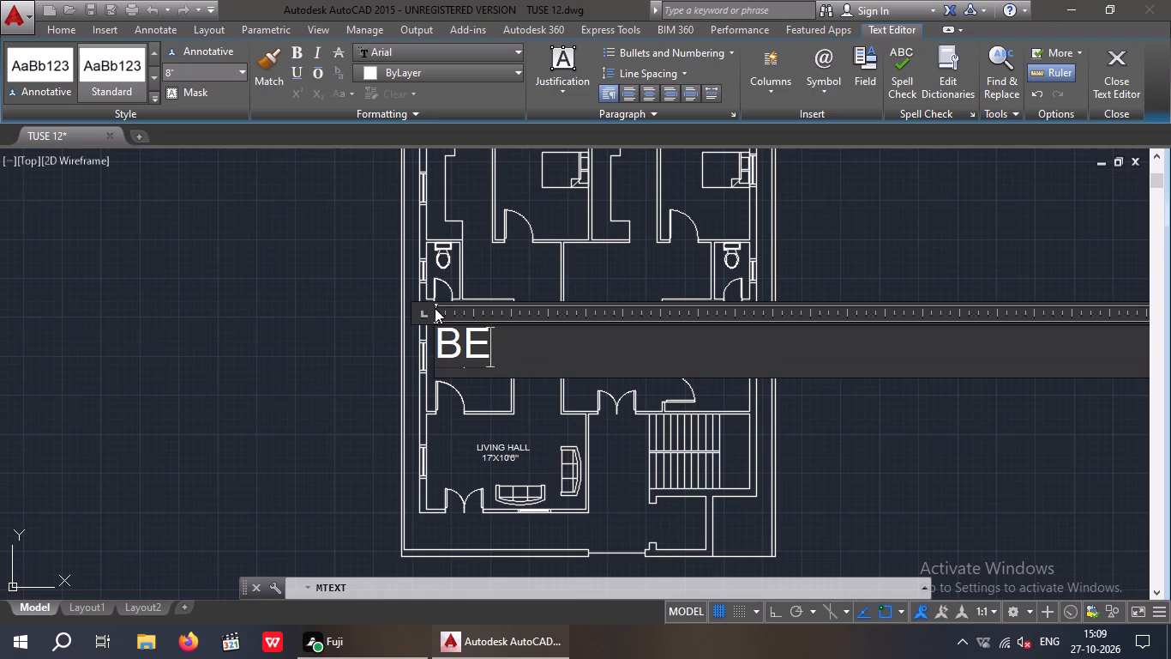
key("Return")
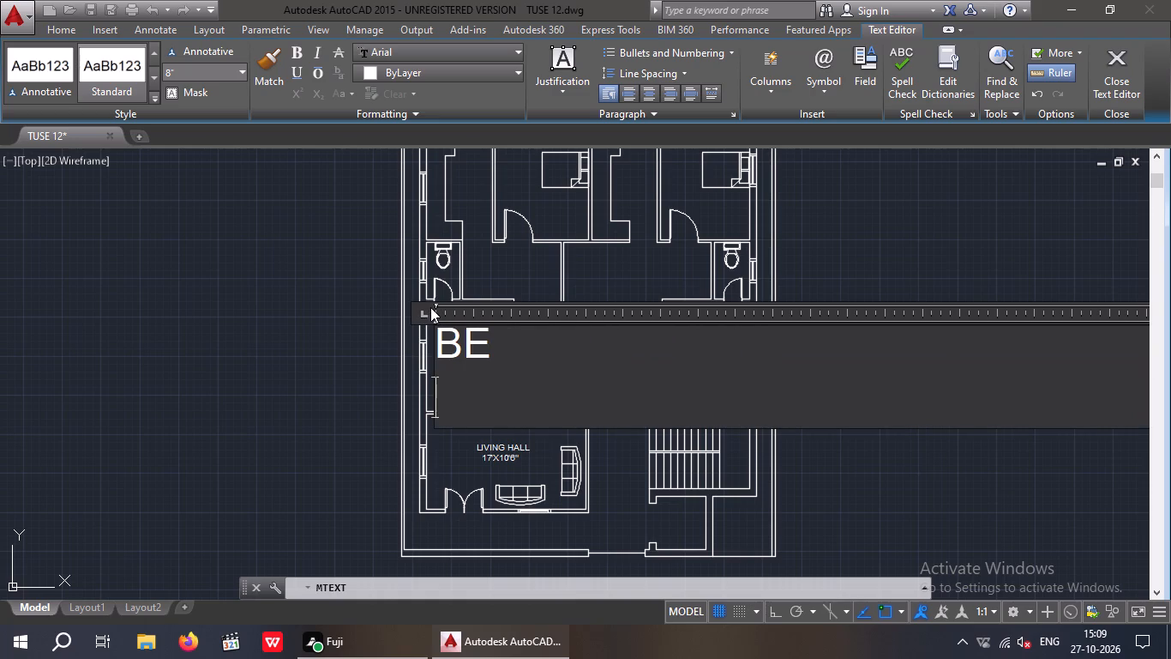
type("9'")
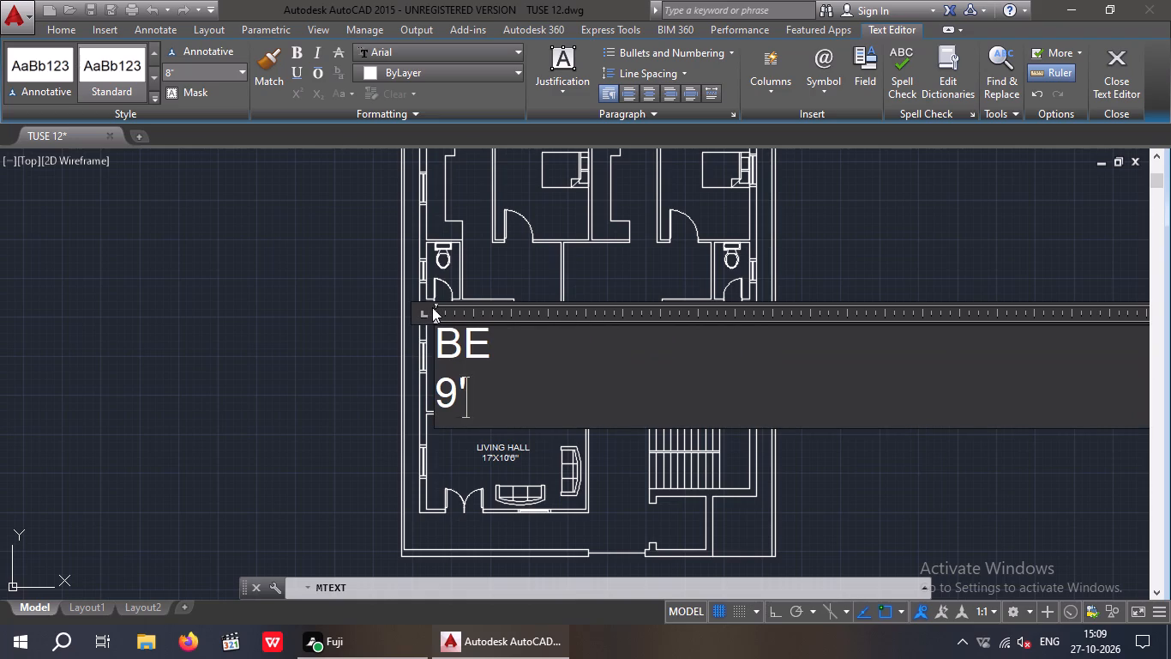
key("x")
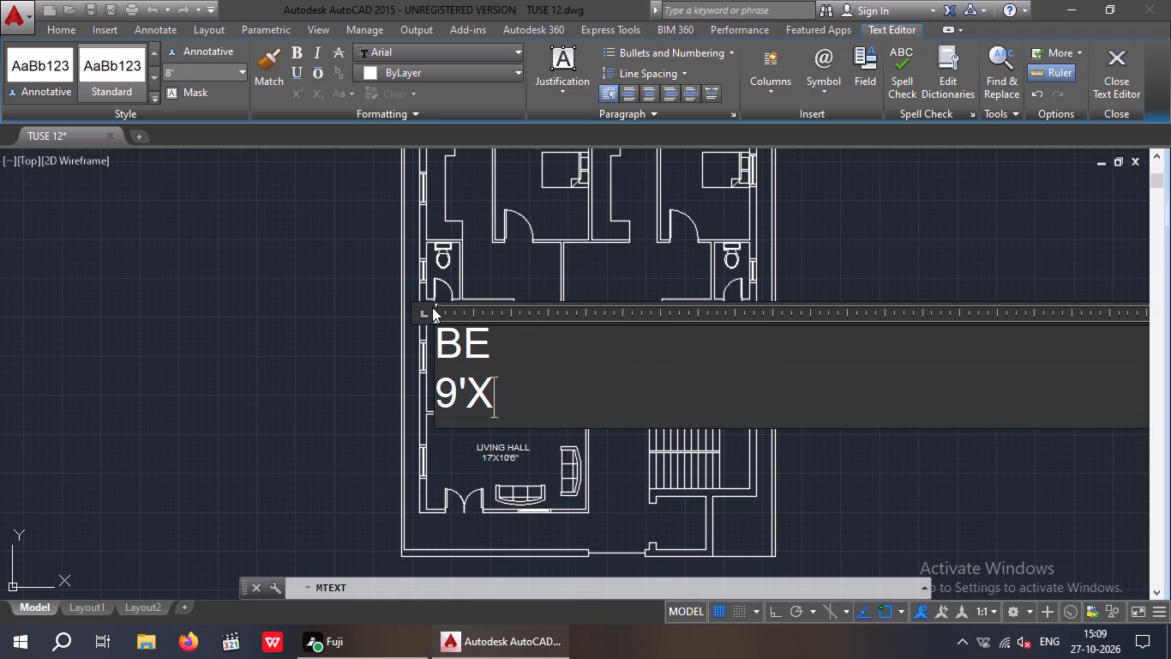
type("11'8\"")
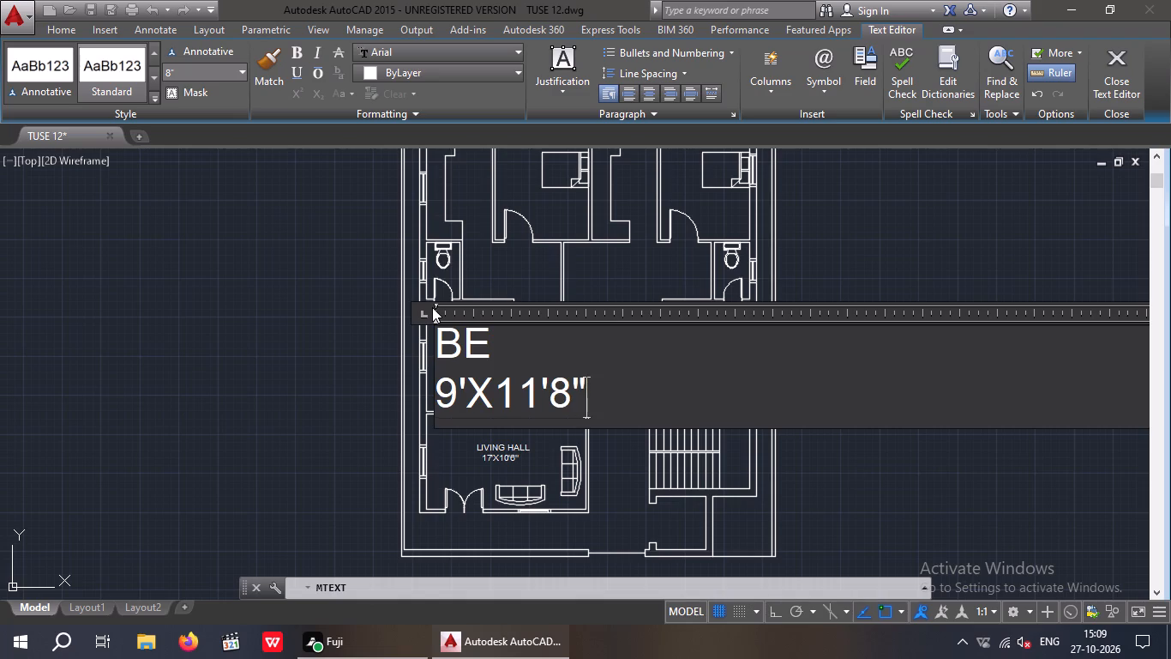
key("1")
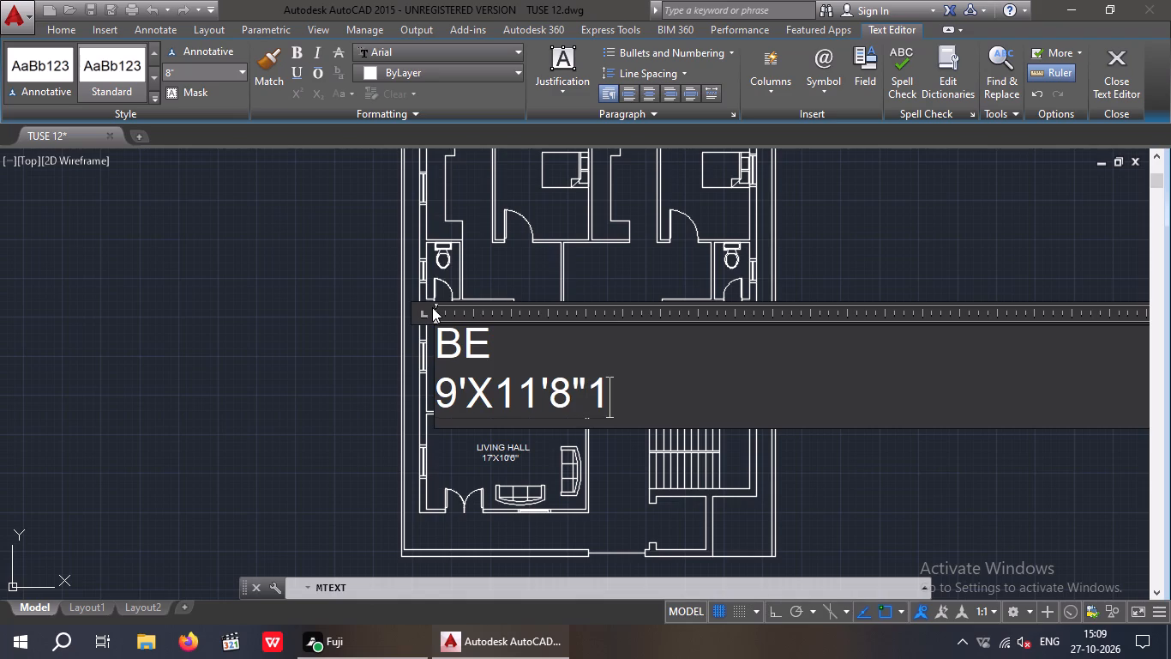
key("BackSpace")
key("Up")
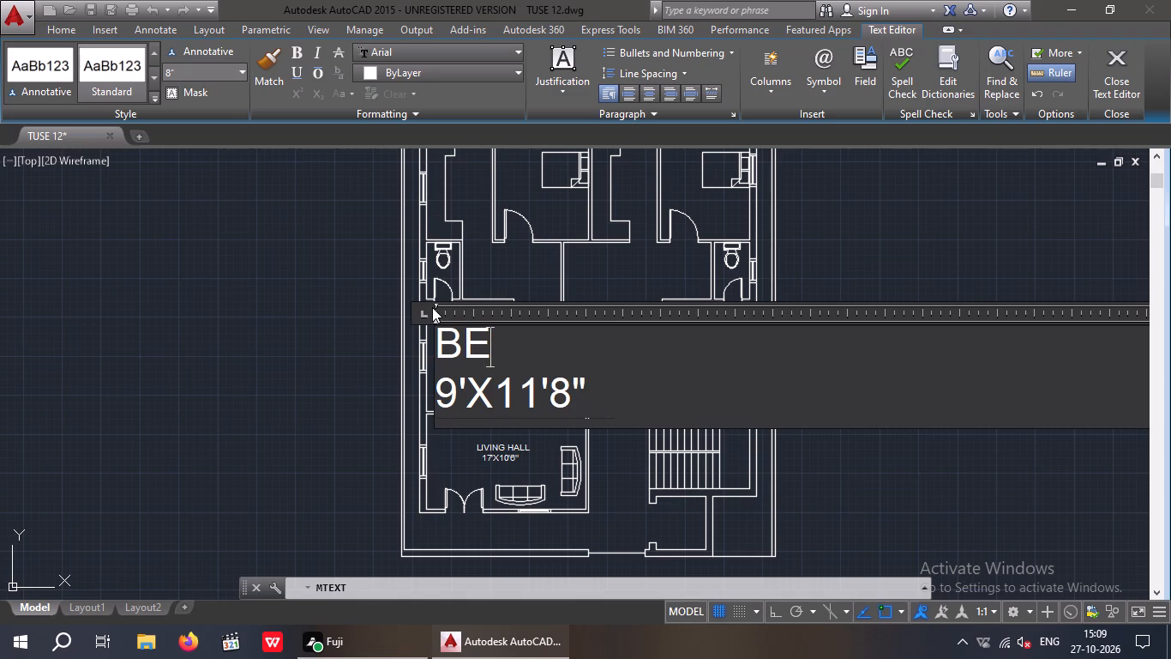
type("DROOM")
key("Down")
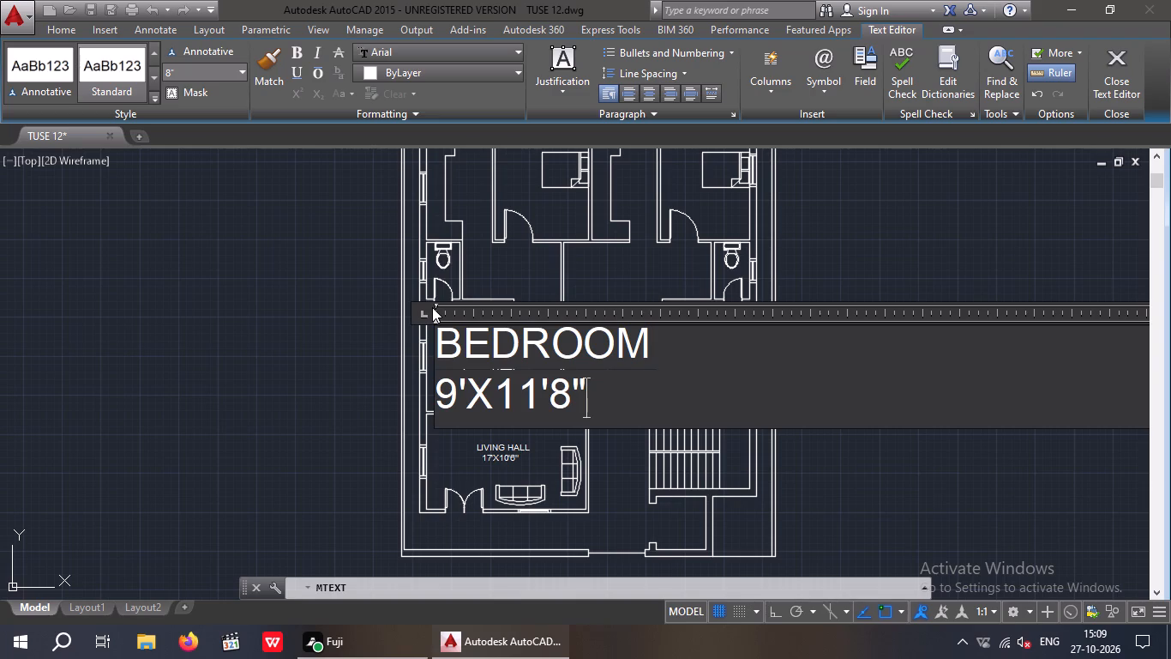
Indent the label's size line by two spaces so it sits centred under BEDROOM, and finish the text.
key("Left")
key("Left")
key("Left")
key("Left")
key("Left")
key("Left")
key("Left")
key("Left")
key("space")
key("space")
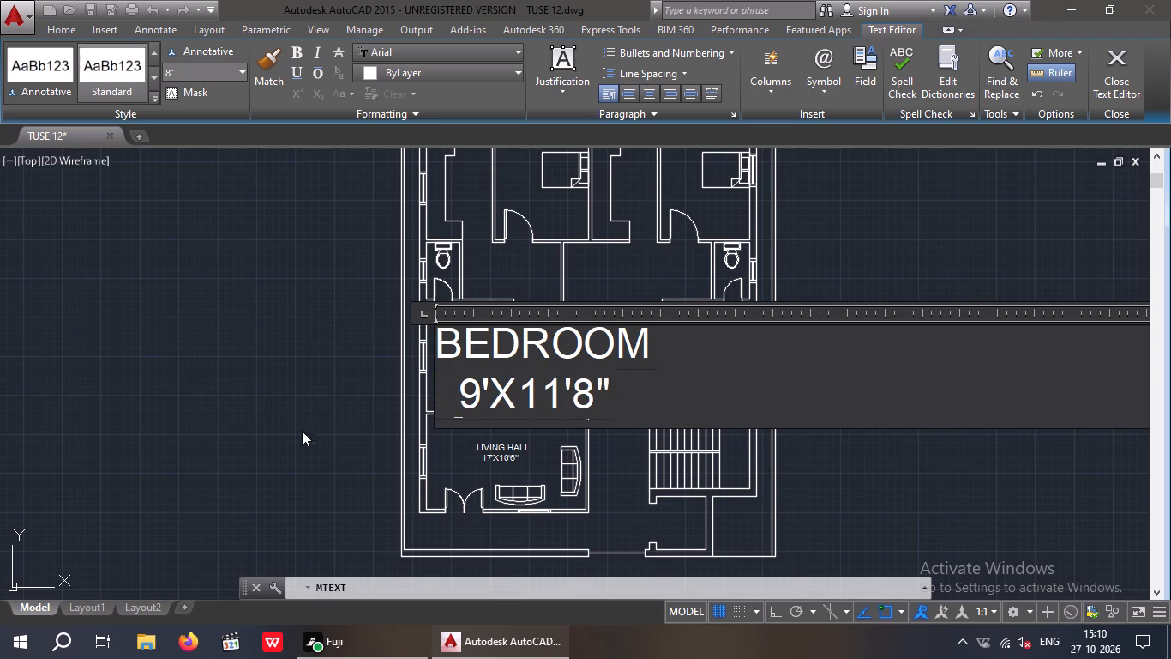
left_click(290, 403)
Move the BEDROOM label down and slightly right, level with the middle of the bed and overlapping its left side.
scroll(430, 302, "up", 3)
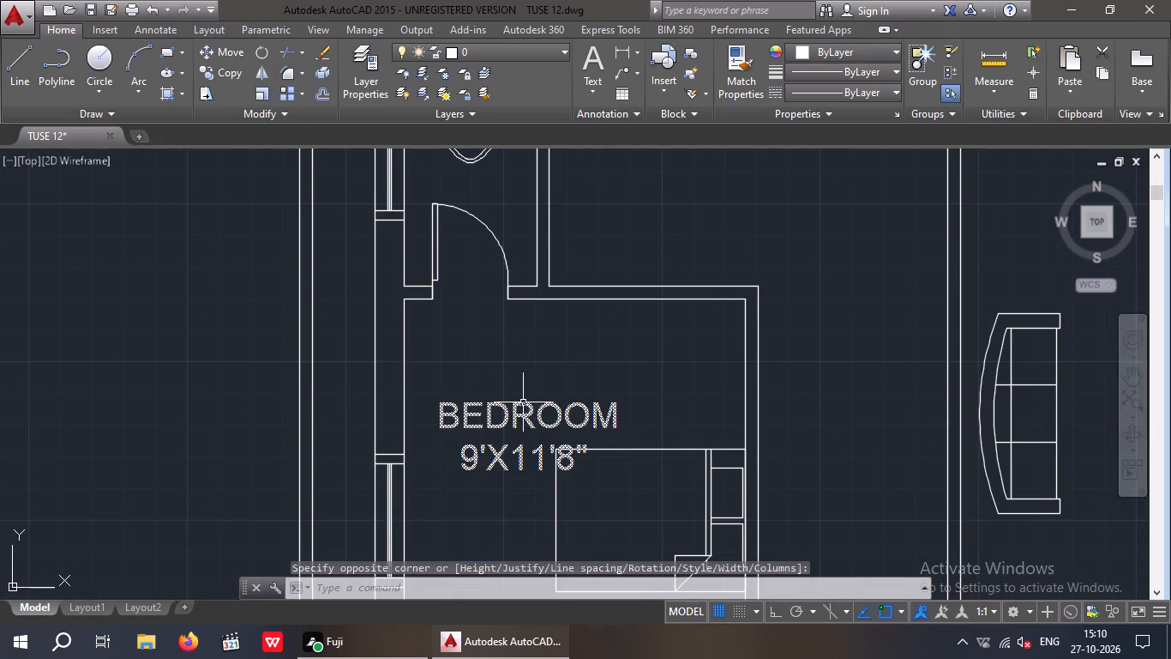
middle_click_drag(522, 402, 501, 311)
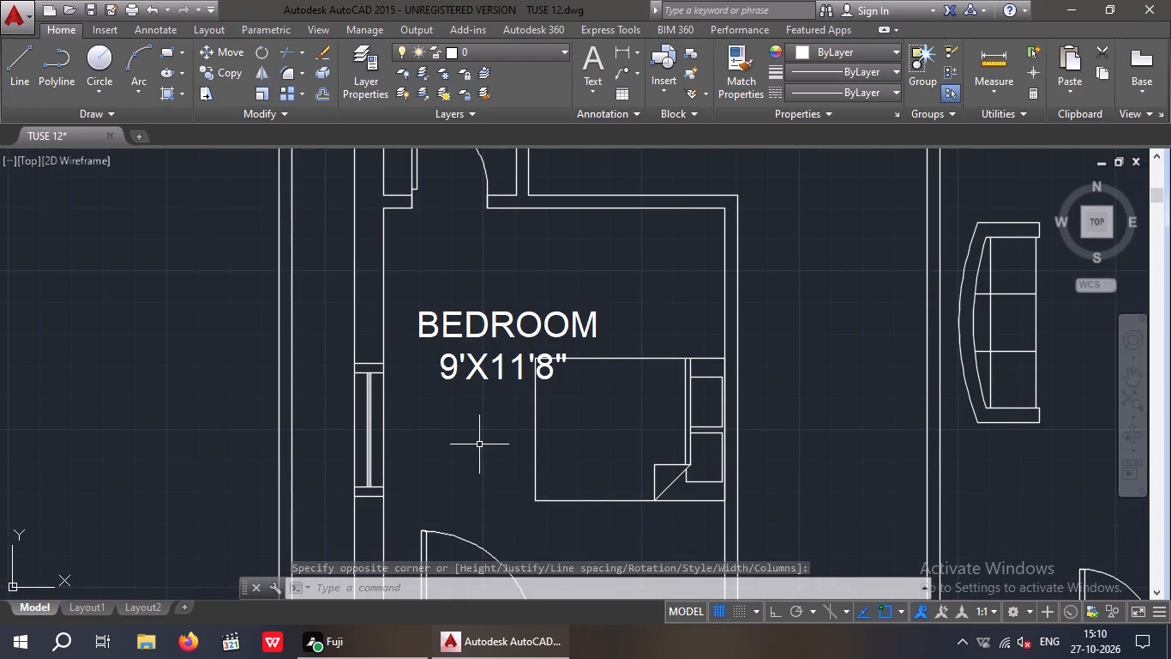
left_click(479, 444)
left_click(431, 322)
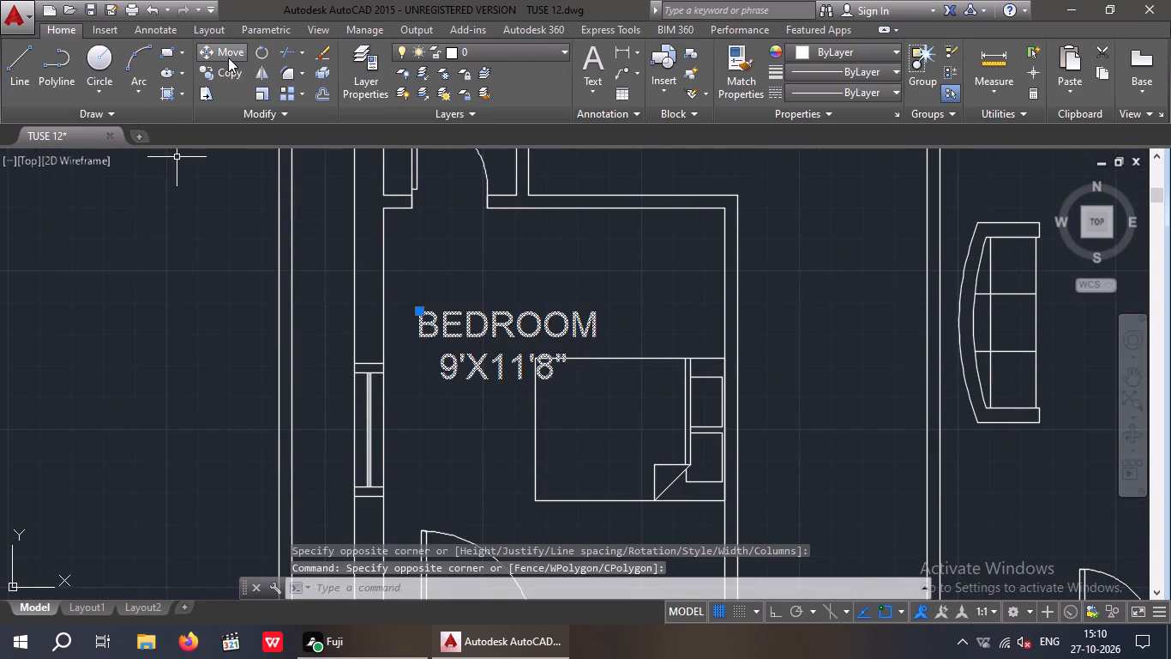
left_click(226, 57)
left_click(450, 382)
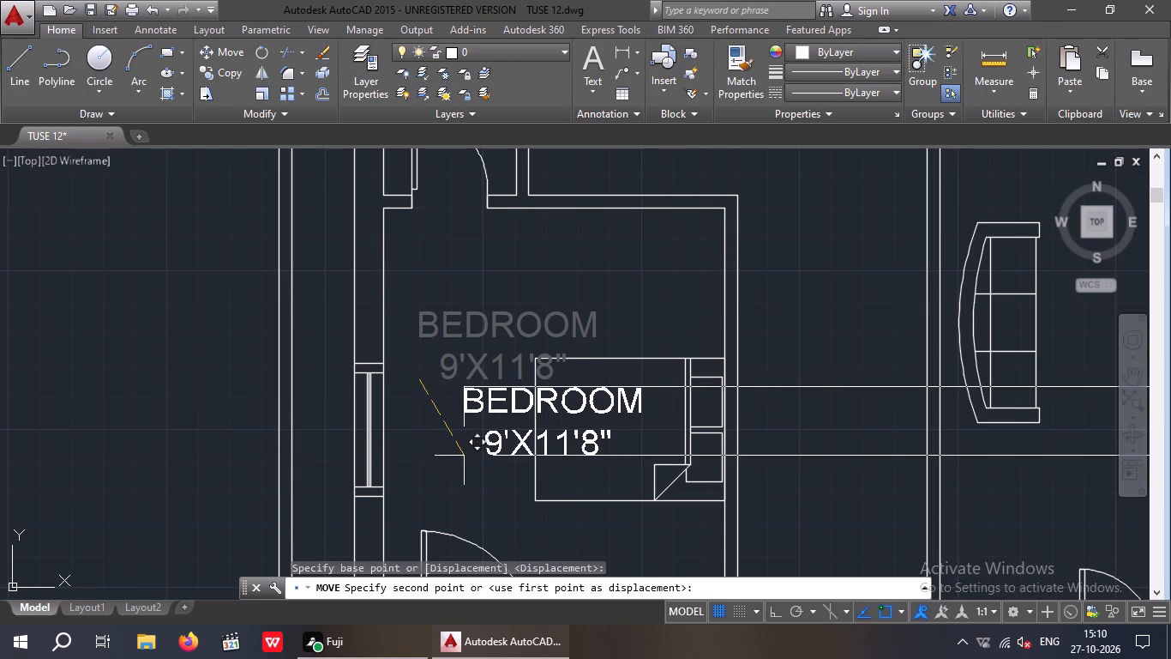
left_click(464, 454)
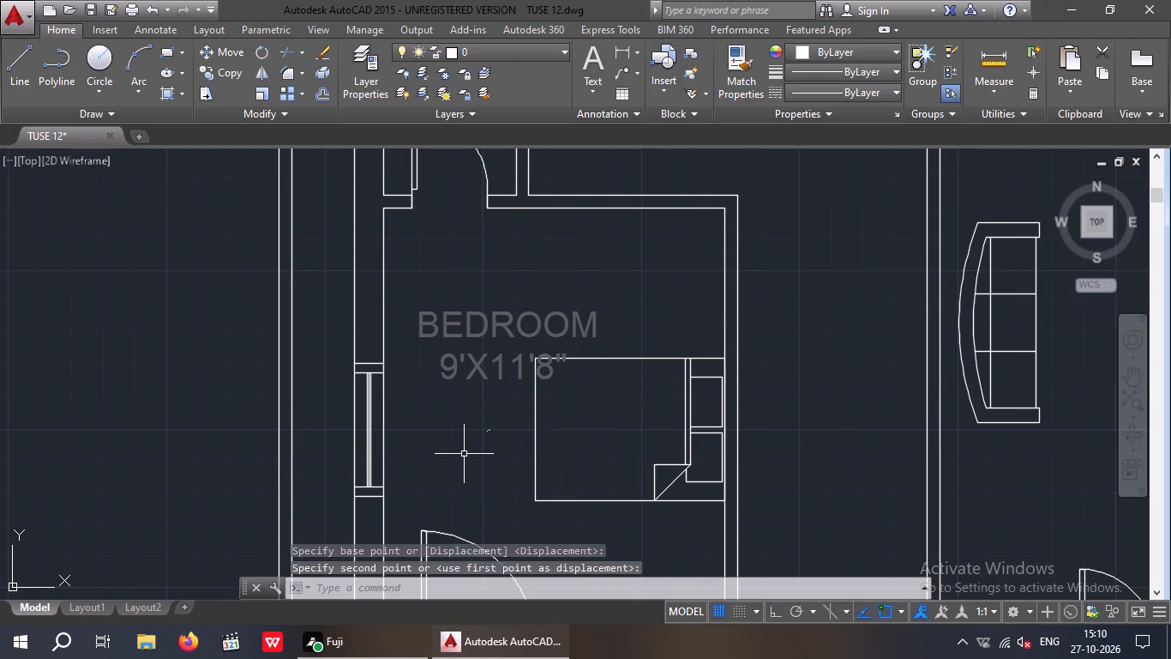
Measure the passage width between the labelled bedroom's lower-right outer corner and the opposite wall corner with a linear dimension.
scroll(465, 382, "down", 2)
middle_click_drag(604, 380, 405, 363)
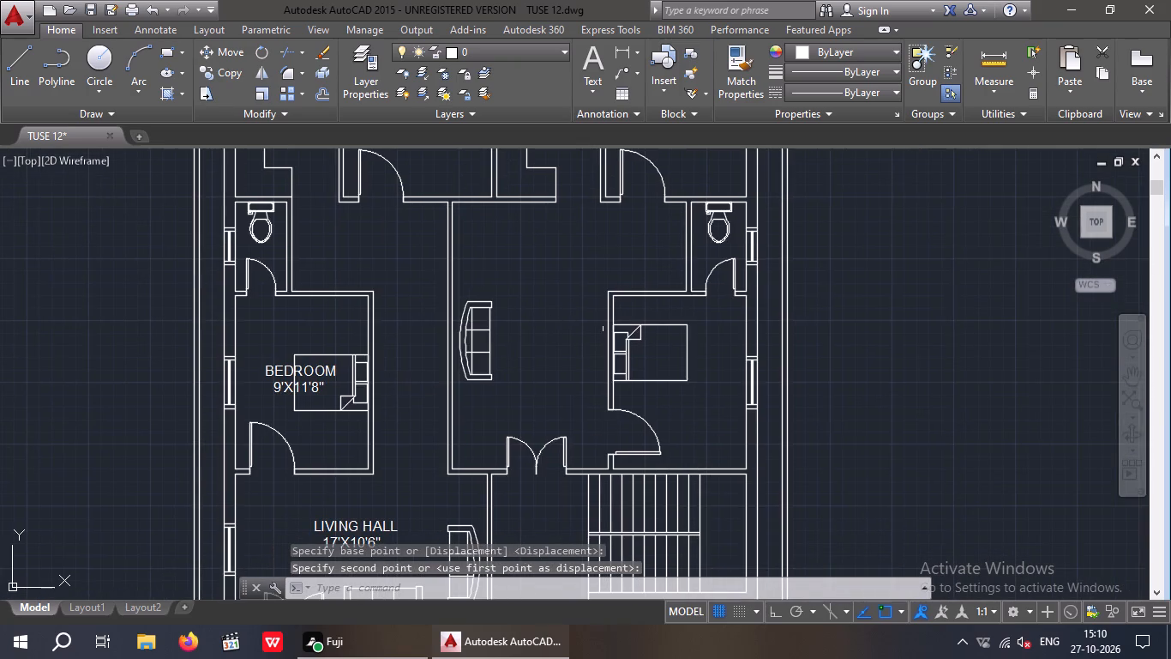
middle_click_drag(590, 327, 474, 342)
scroll(589, 327, "down", 1)
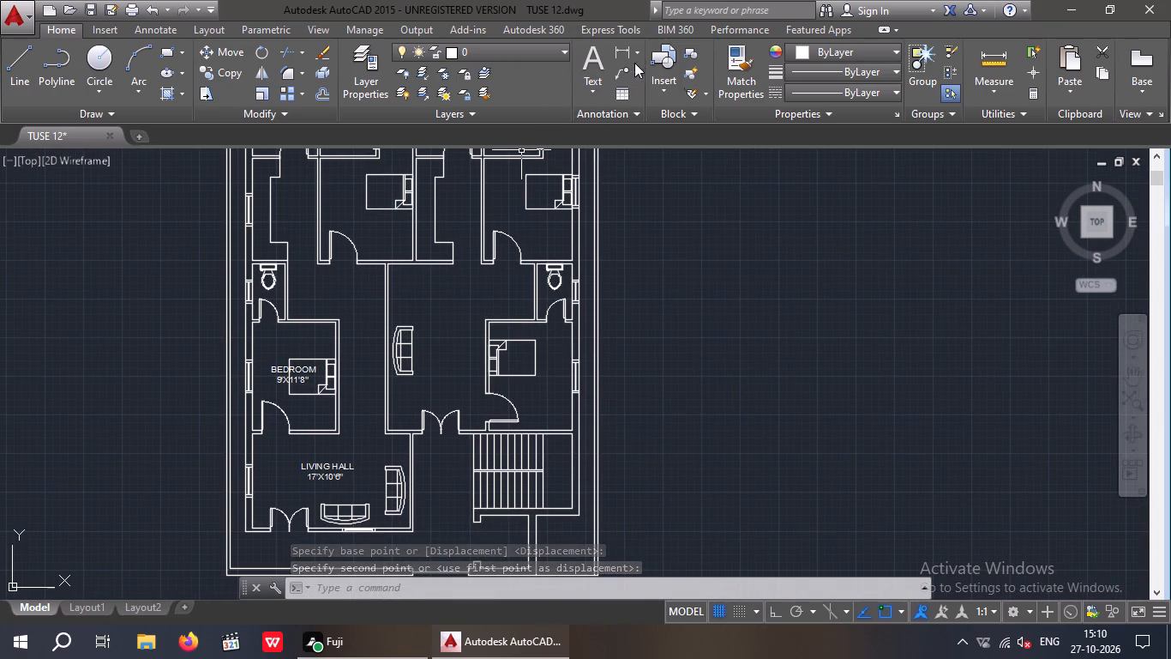
left_click(619, 60)
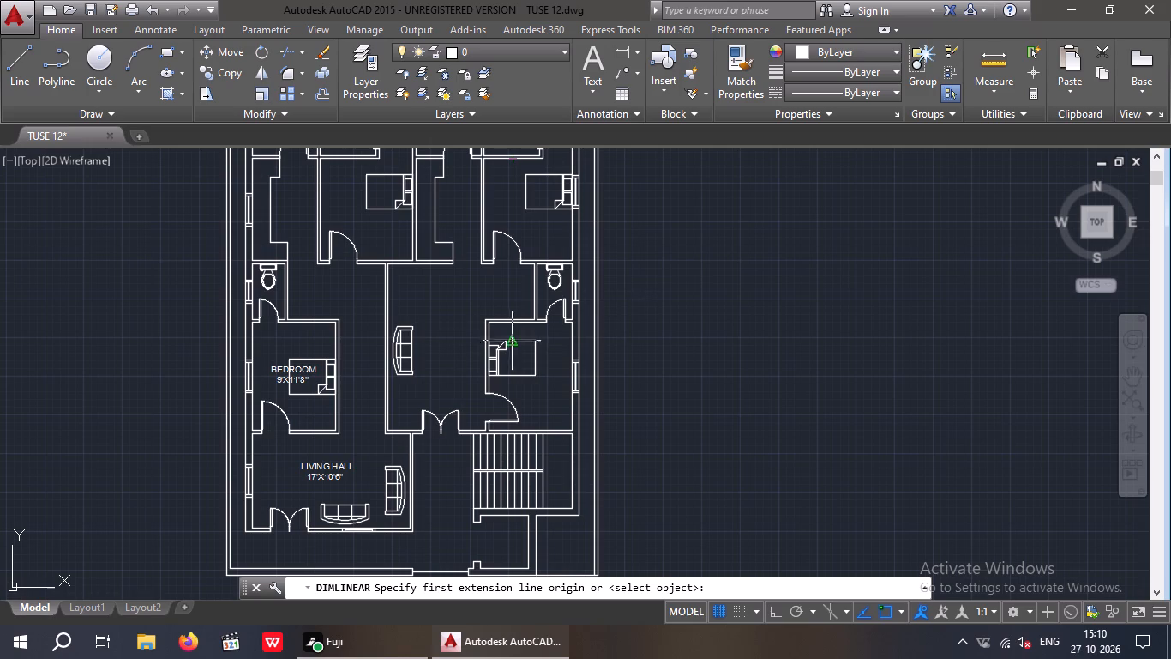
scroll(354, 444, "up", 3)
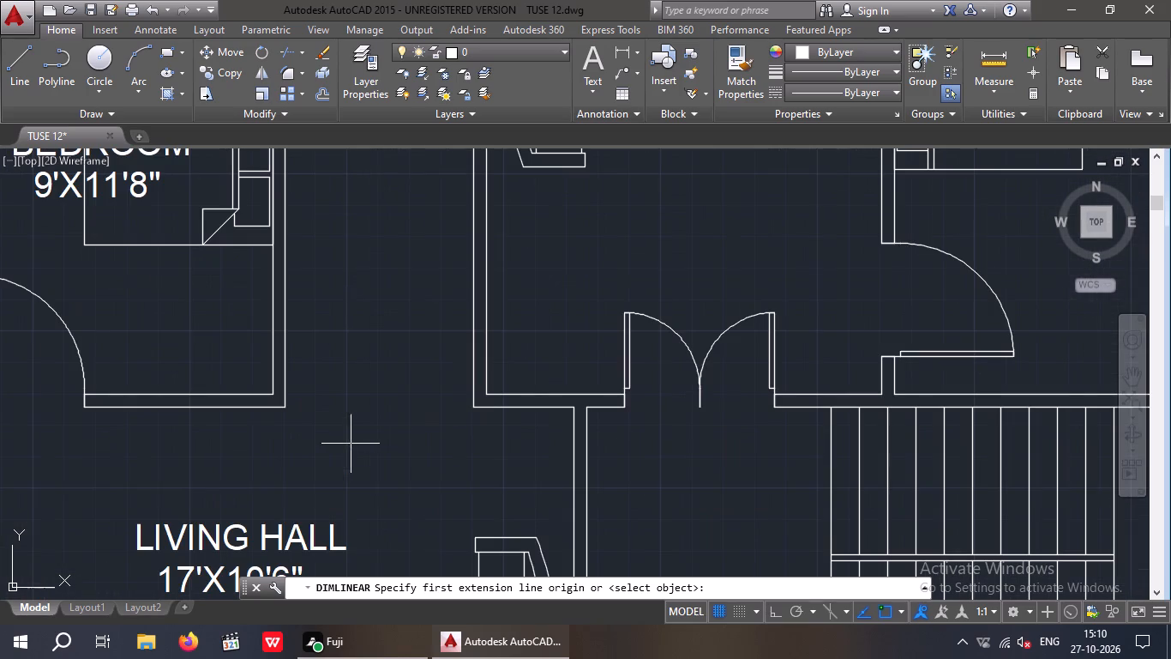
left_click_drag(287, 407, 302, 407)
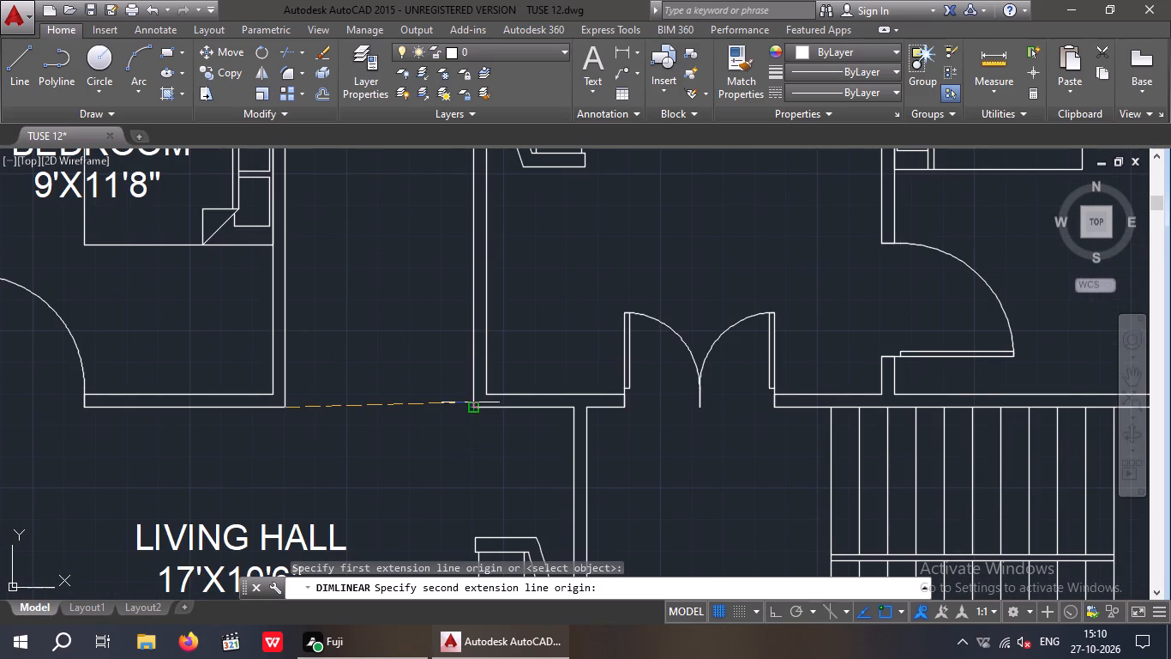
left_click(472, 406)
scroll(453, 323, "up", 4)
scroll(444, 337, "down", 3)
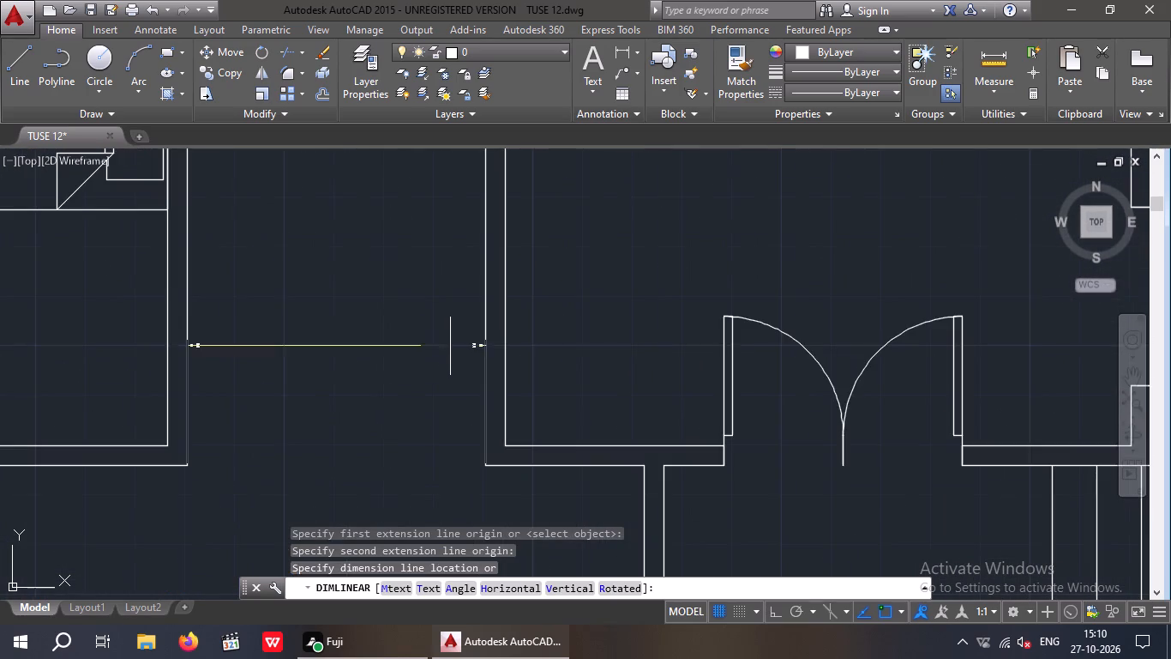
key("space")
Measure the passage length along its right wall, from the upper corner to the lower corner, with a linear dimension.
scroll(441, 335, "down", 5)
key("space")
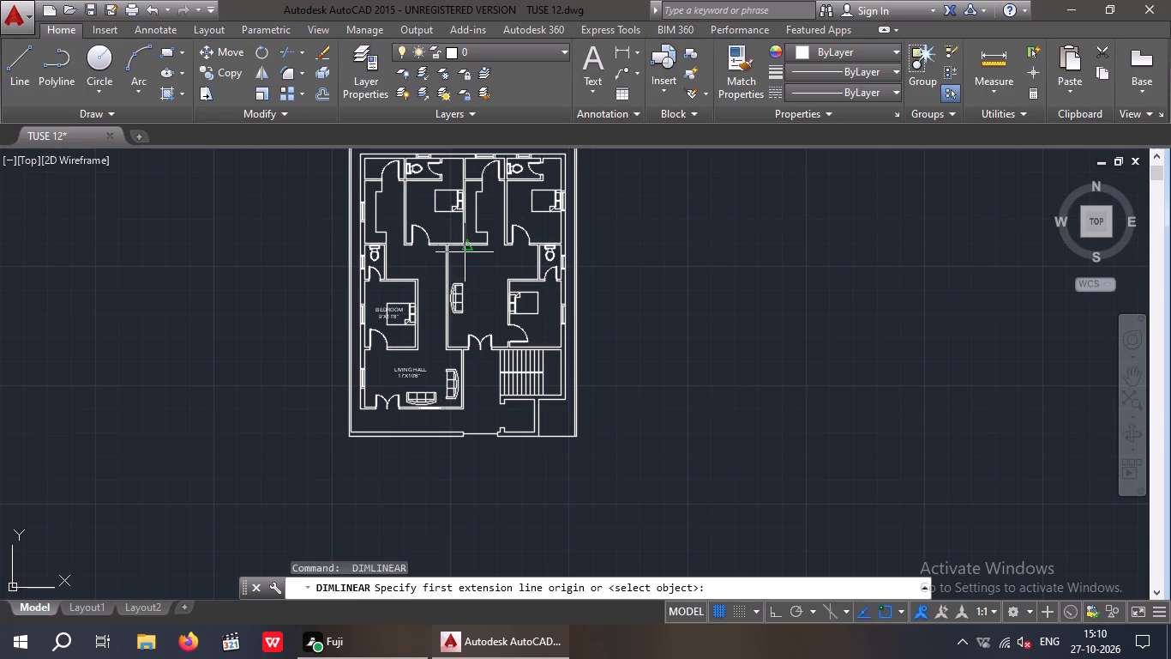
scroll(465, 245, "up", 3)
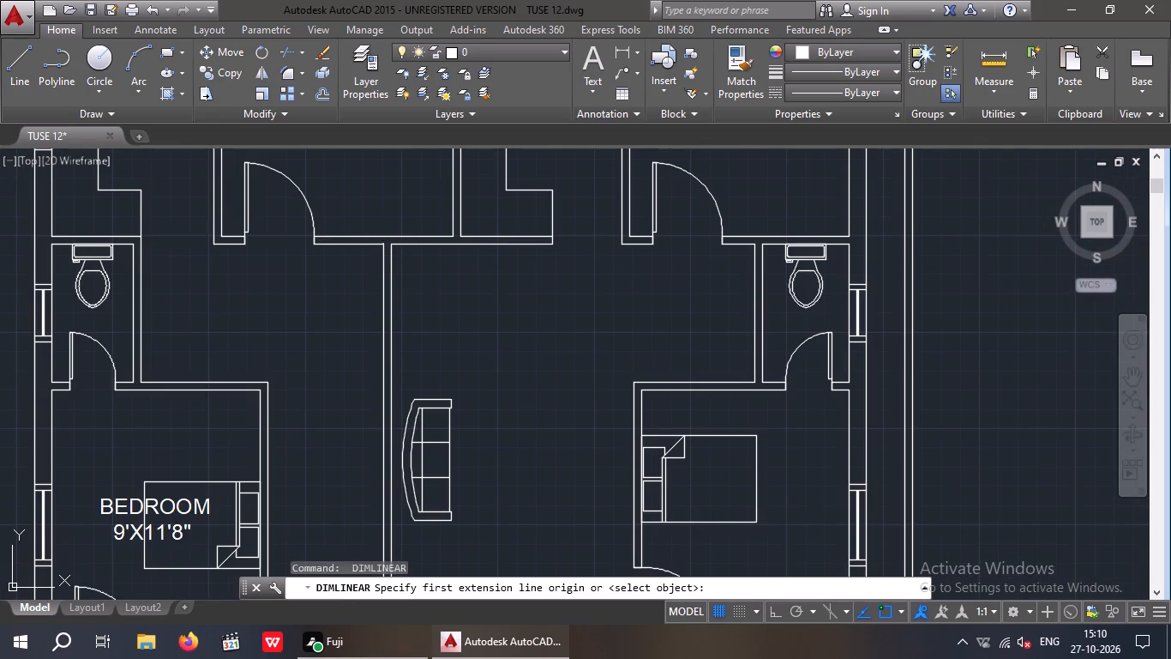
left_click(381, 244)
scroll(383, 249, "down", 4)
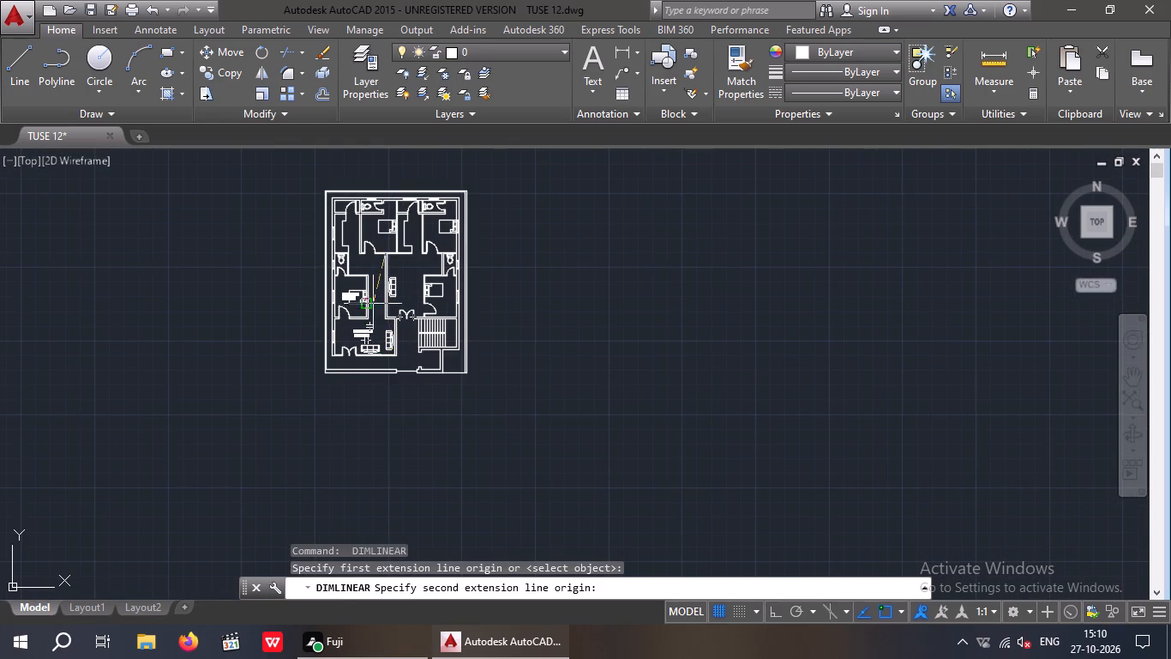
scroll(377, 312, "up", 5)
left_click(427, 356)
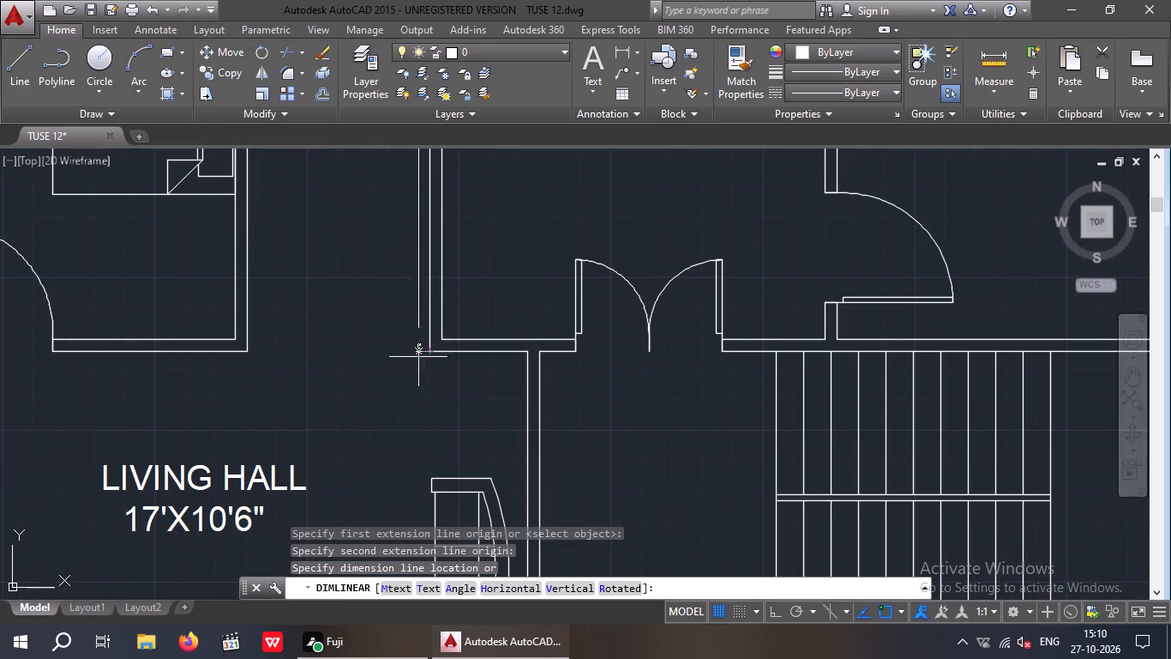
middle_click_drag(414, 353, 407, 497)
scroll(395, 396, "down", 2)
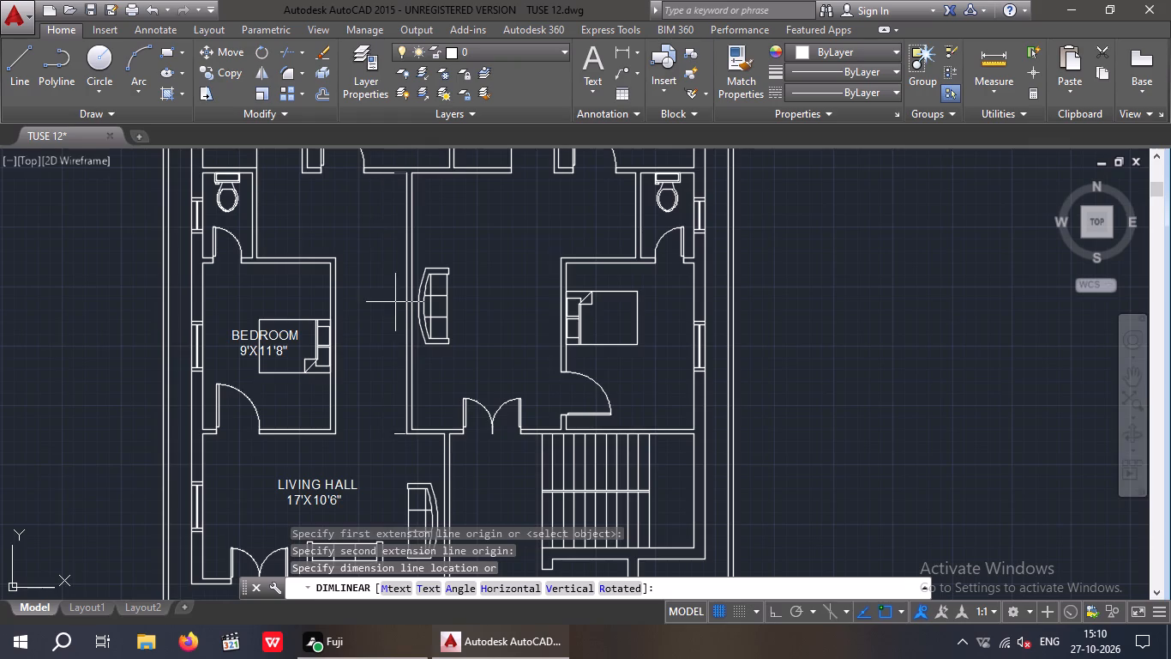
scroll(396, 301, "up", 5)
scroll(391, 306, "down", 1)
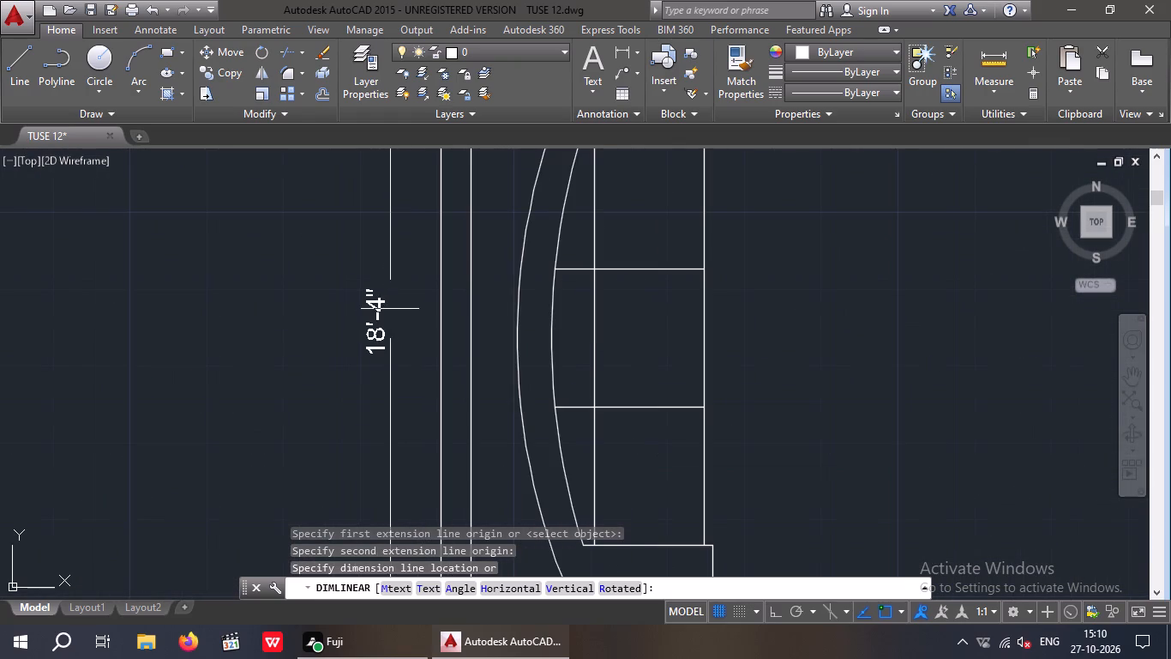
key("Escape")
Create a wide multiline text frame in the empty area right of the floor plan, with text height 8".
scroll(386, 311, "down", 6)
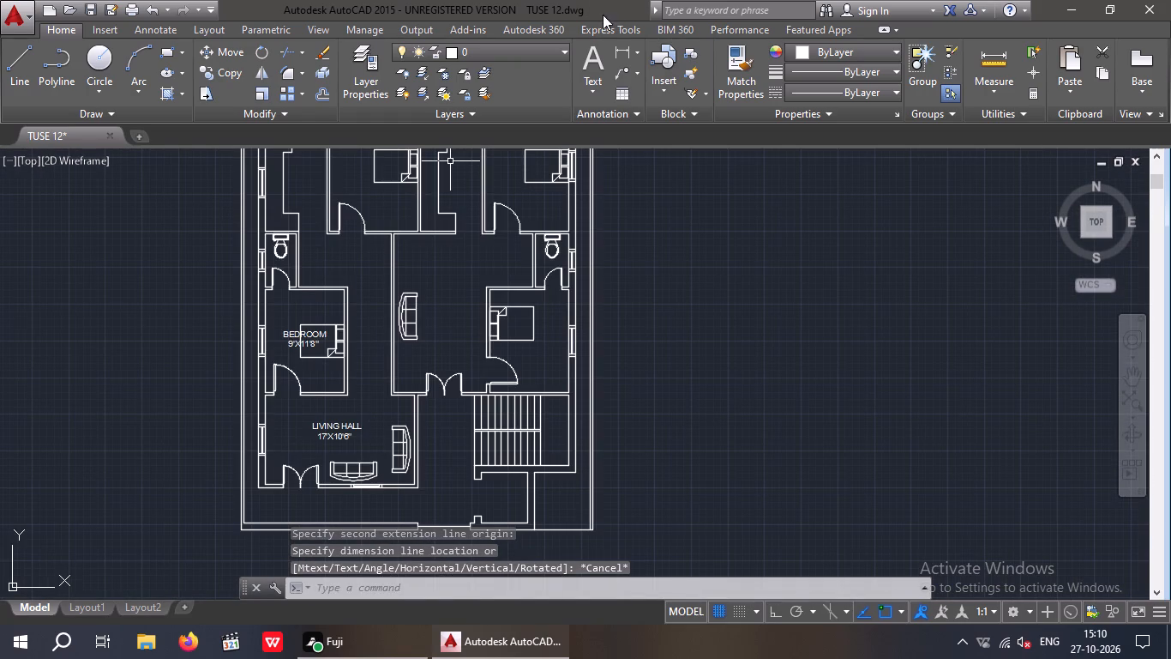
left_click(614, 58)
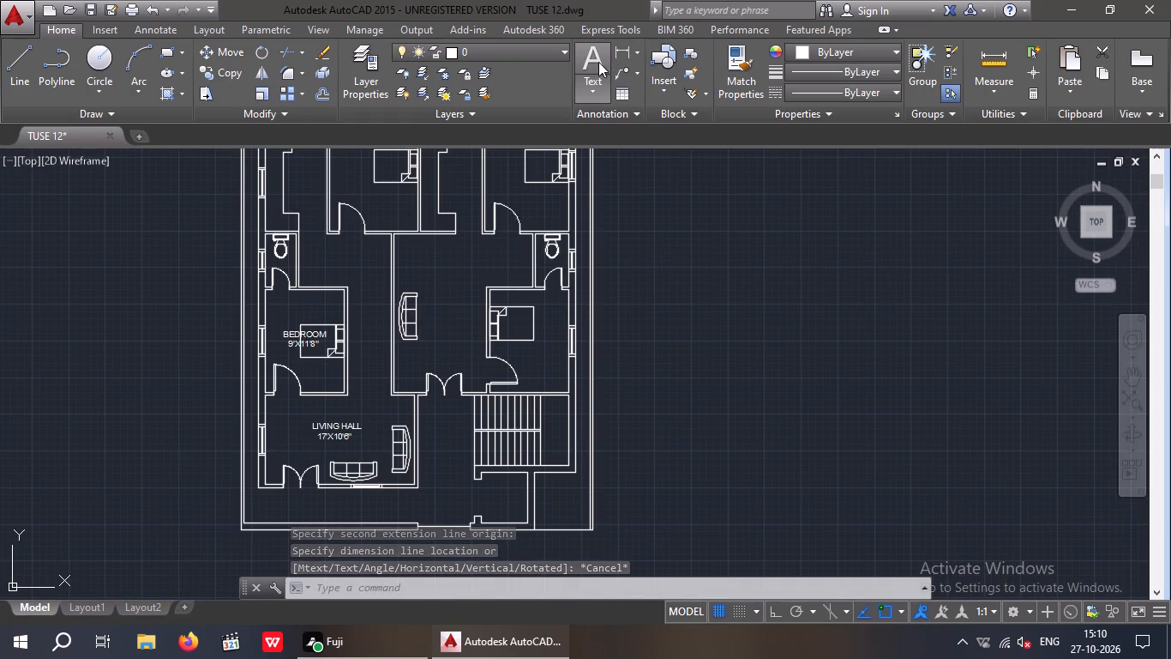
left_click(598, 61)
left_click_drag(649, 282, 659, 296)
middle_click_drag(717, 330, 327, 348)
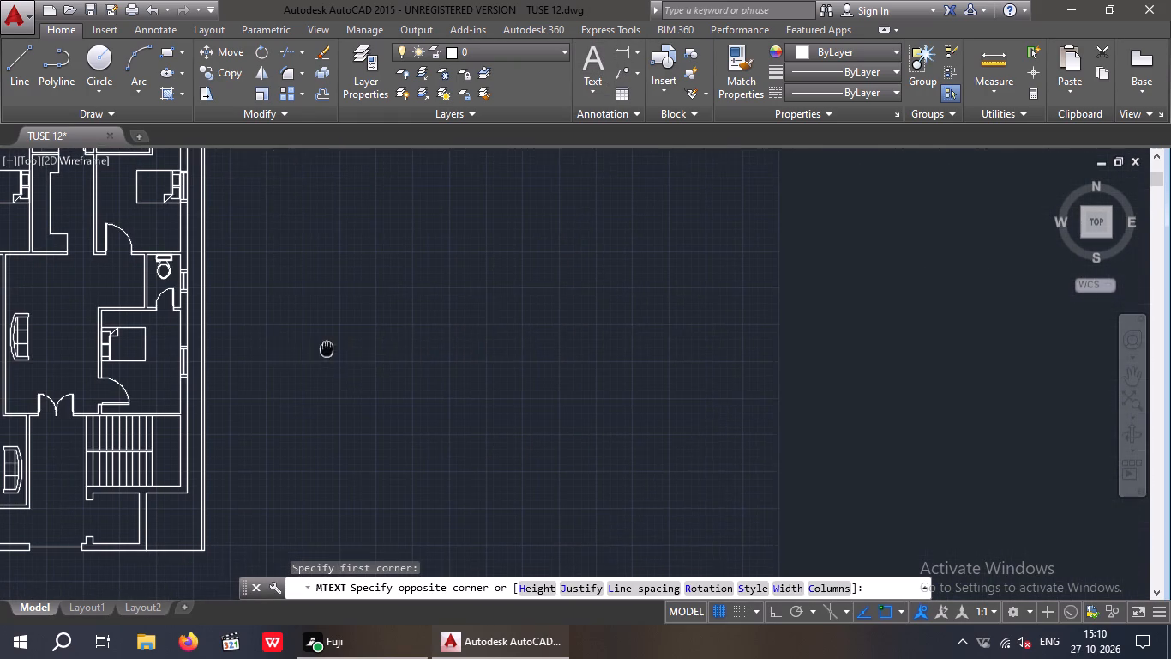
left_click(796, 362)
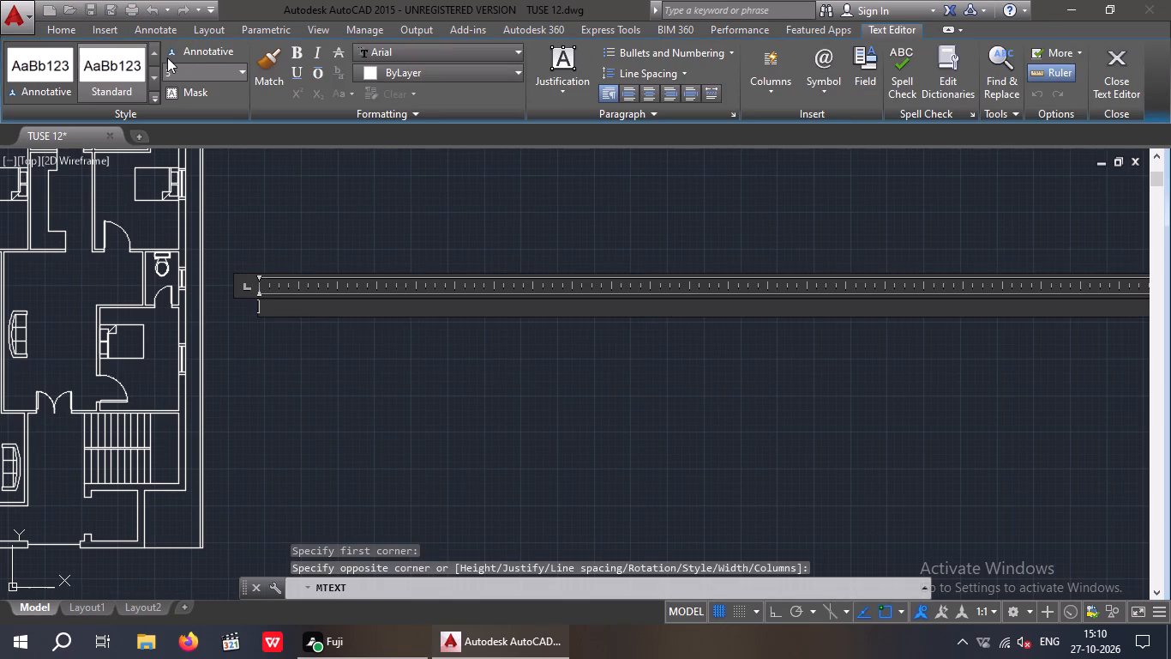
left_click(179, 67)
key("BackSpace")
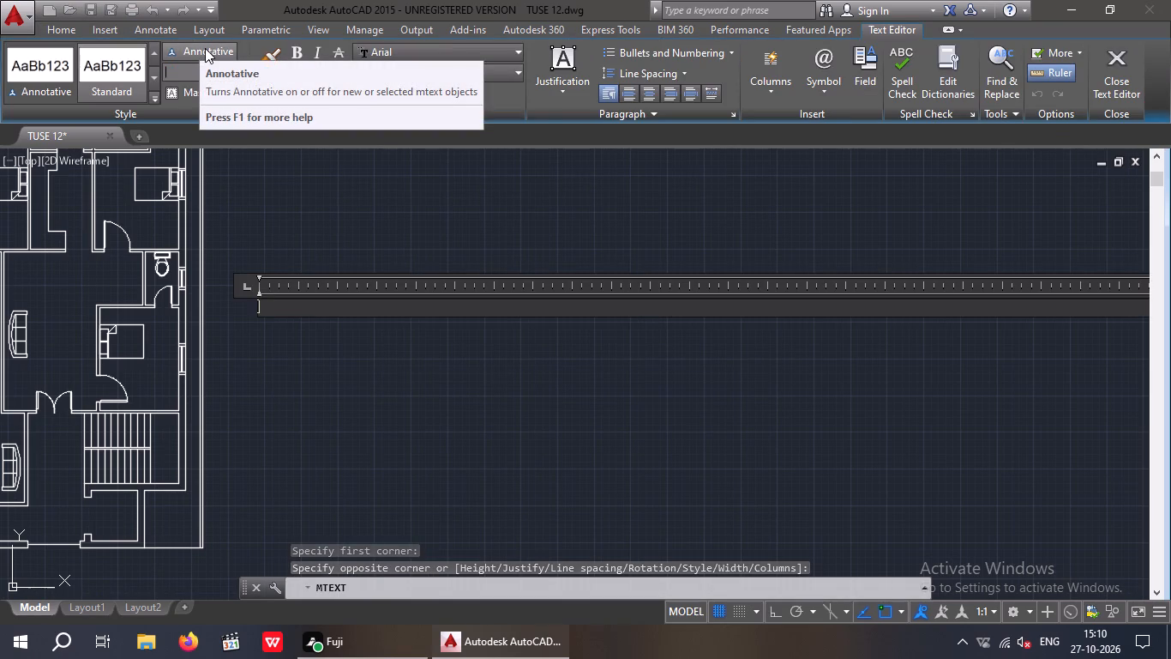
key("8")
key("shift+quotedbl")
key("Return")
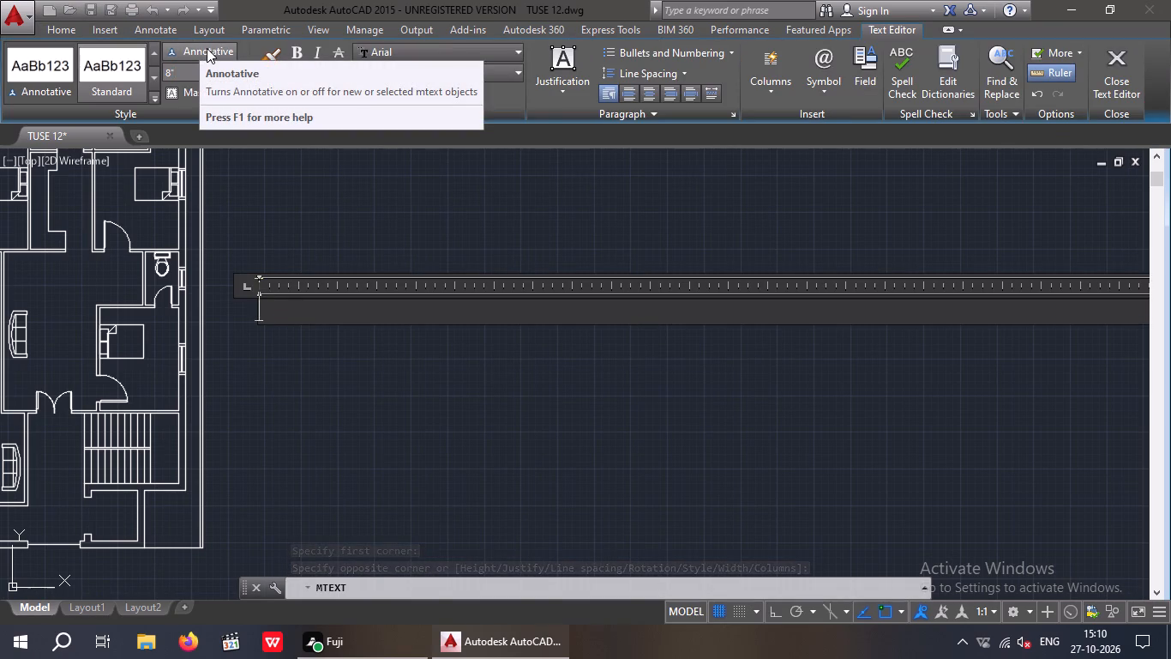
Enter PASSAGE as the first line of the new text label.
type("PAS")
key("s")
key("a")
type("GR")
key("BackSpace")
key("e")
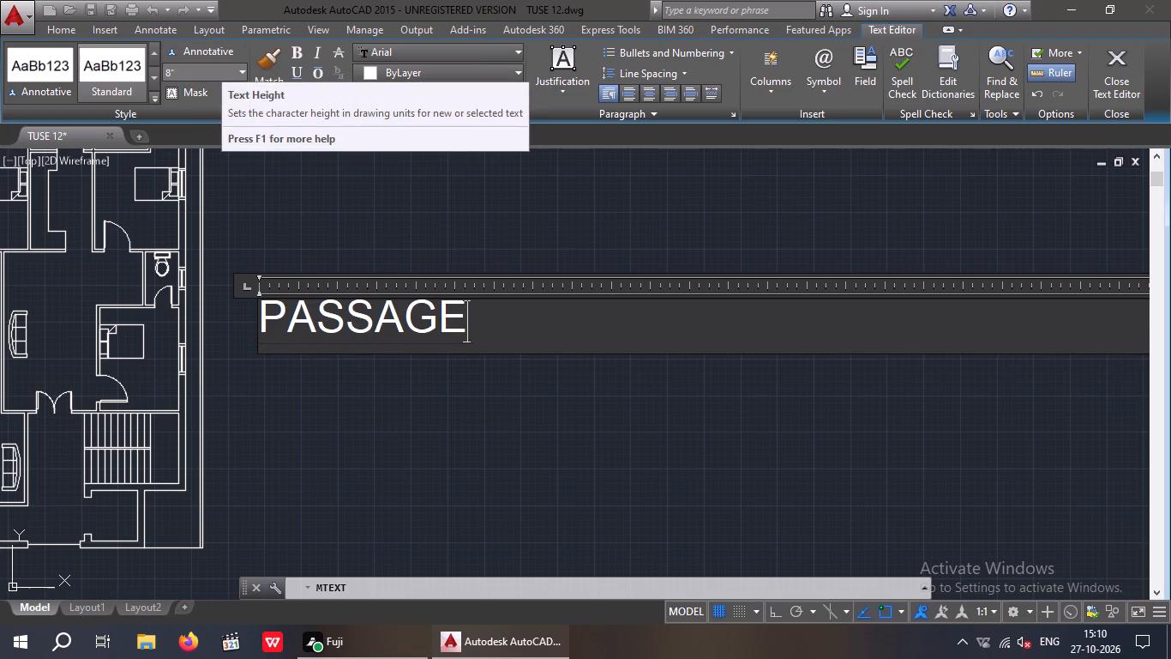
Add the size 5'X18'4" as the label's second line, indented by one space, and finish the text.
key("Return")
key("5")
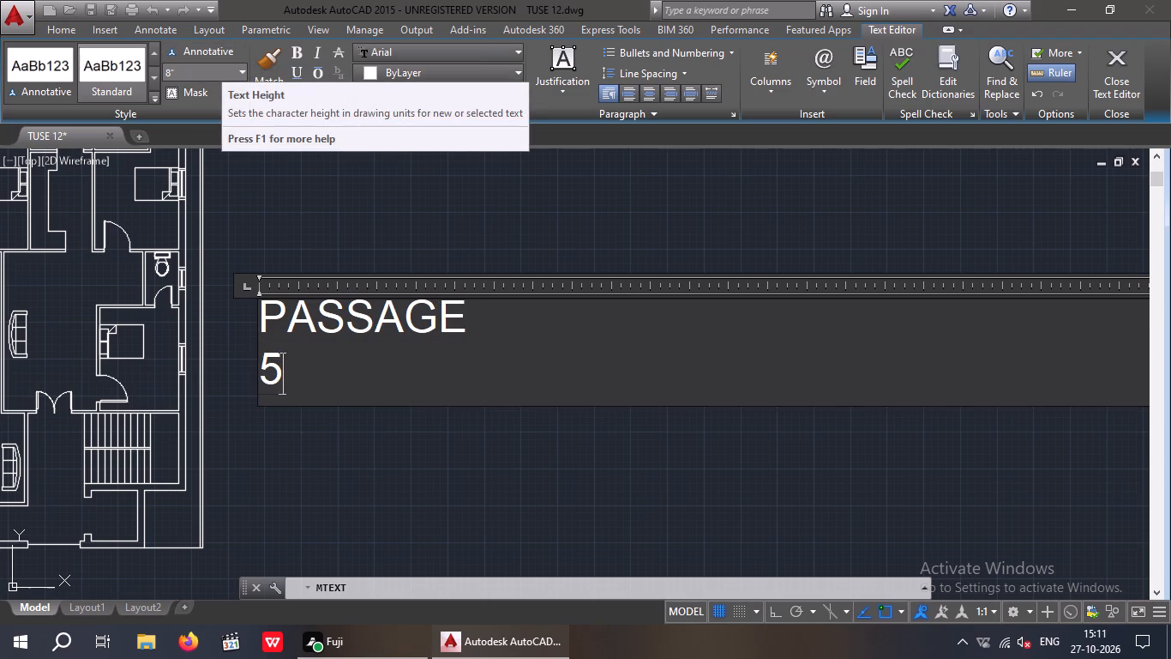
key("apostrophe")
type("10")
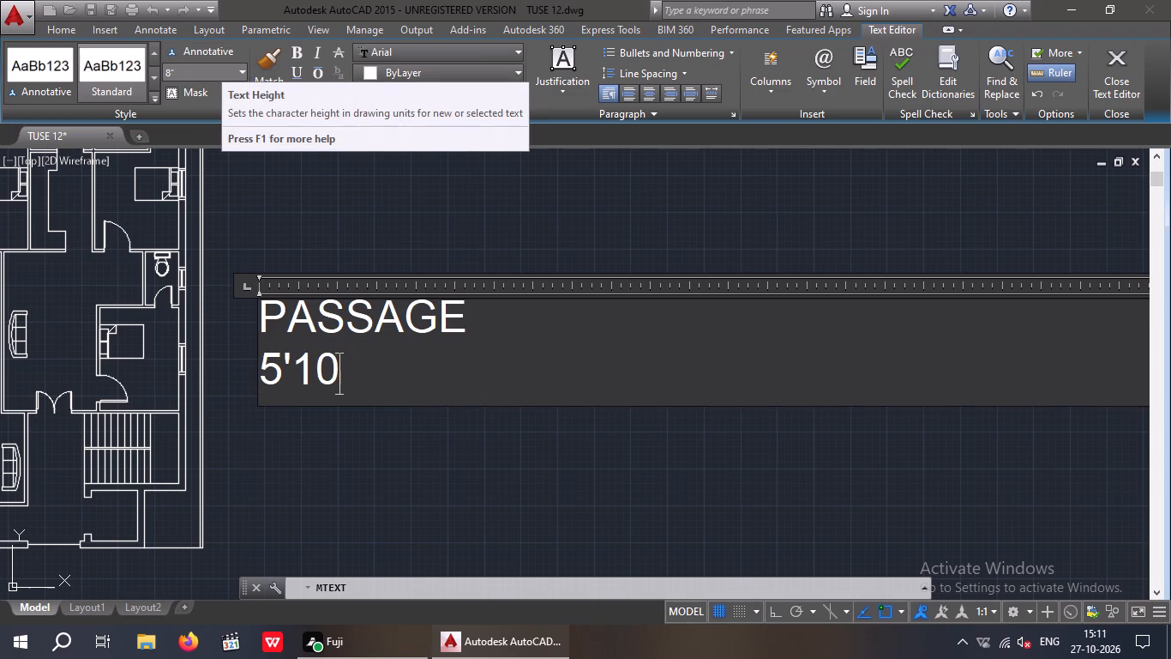
key("BackSpace")
type("8'4")
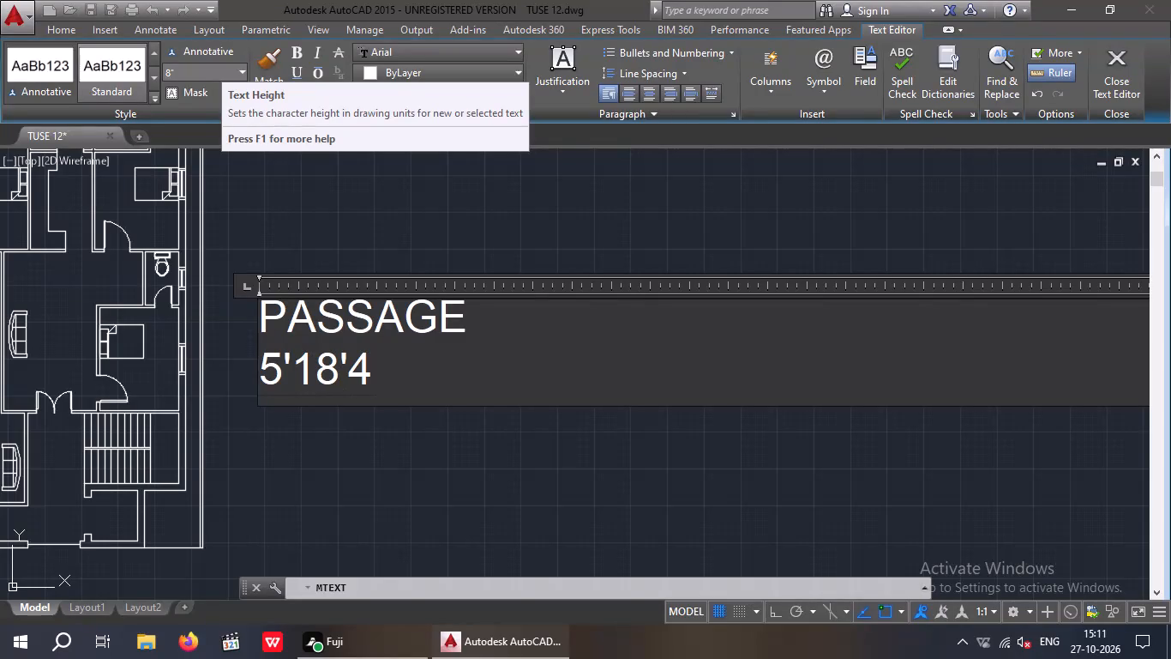
key("shift+quotedbl")
key("Left")
key("Left")
key("Left")
key("Left")
key("Left")
key("x")
key("Left")
key("Left")
key("Left")
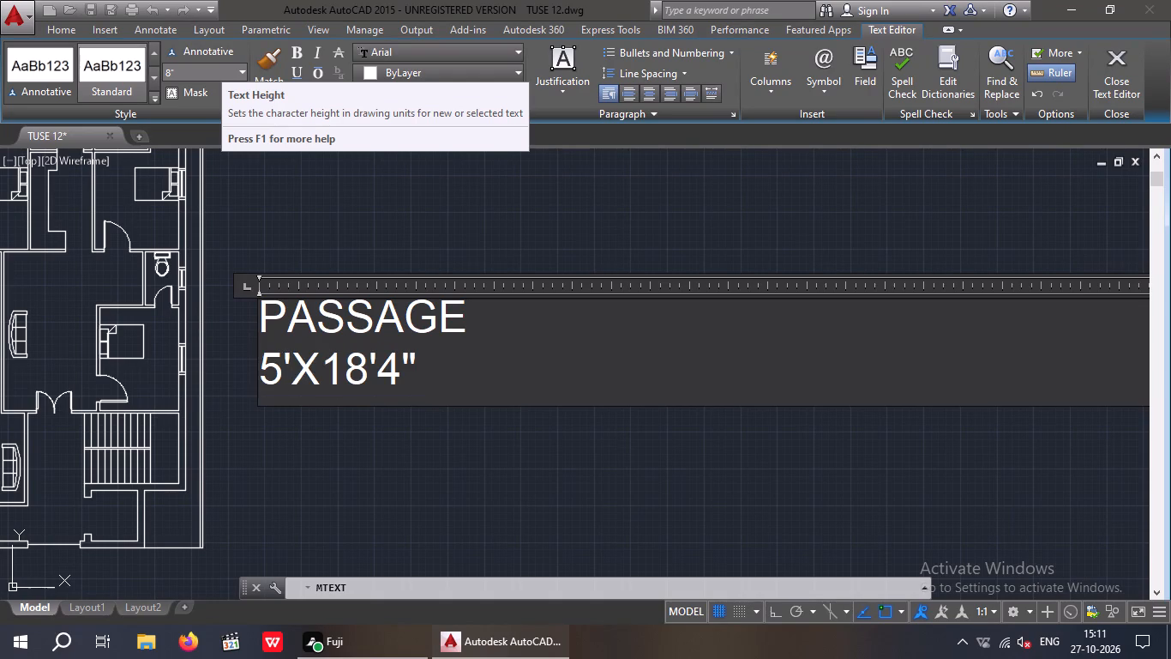
key("space")
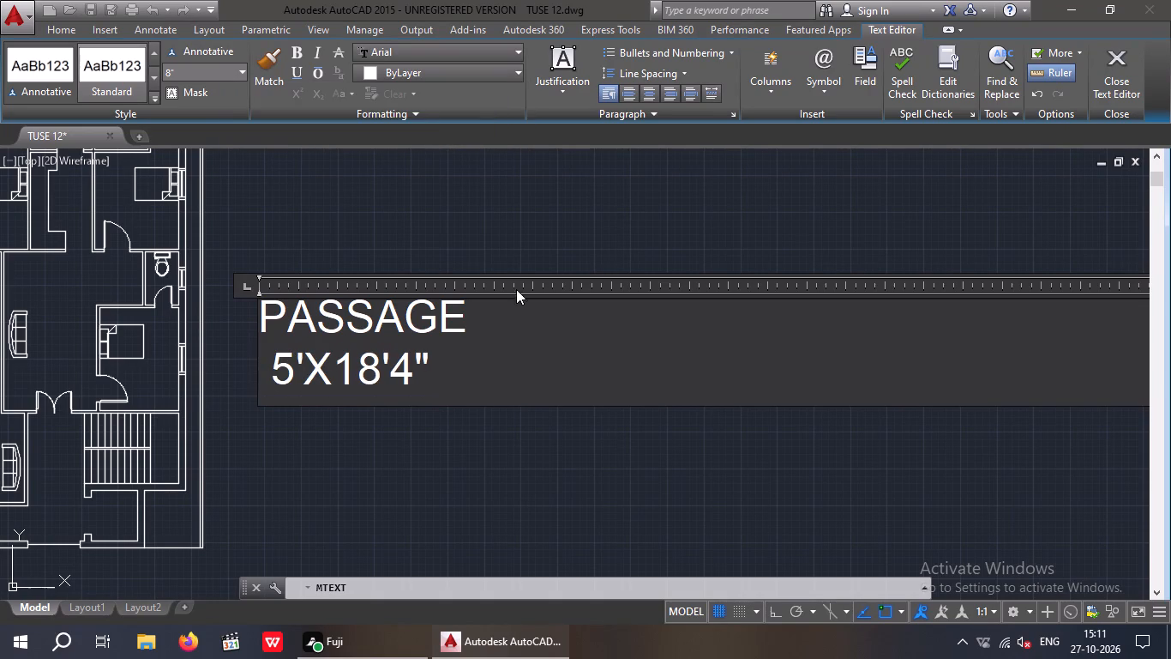
left_click(512, 279)
left_click(519, 243)
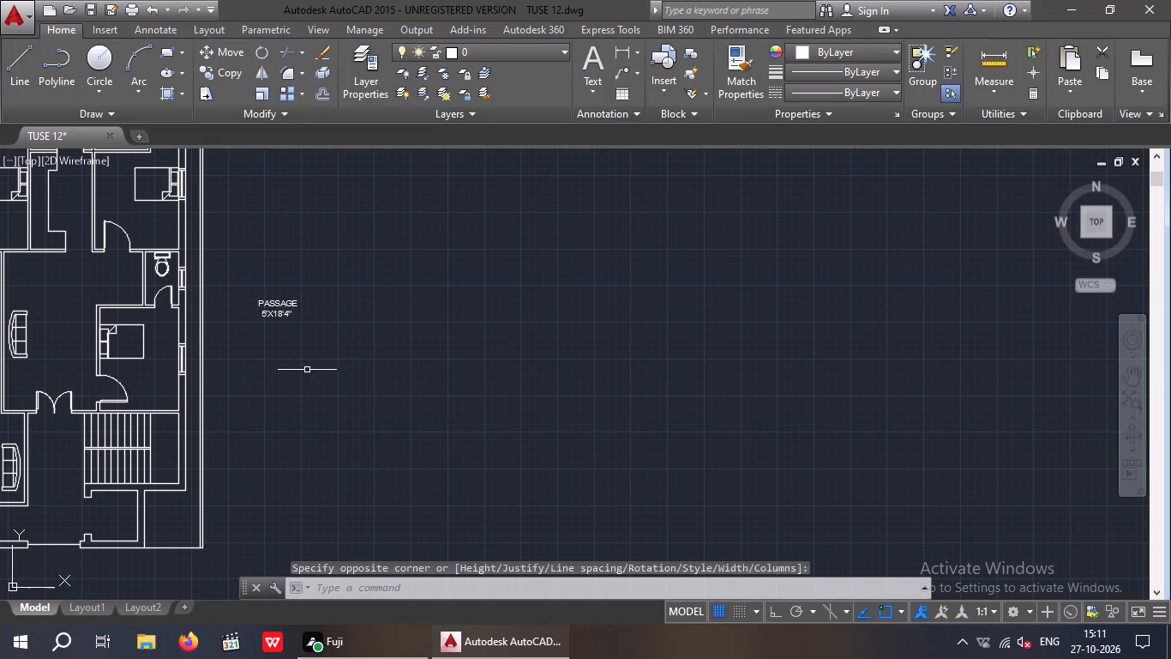
Rotate the PASSAGE label 90 degrees with Ortho on so it reads vertically.
left_click(302, 342)
left_click(245, 263)
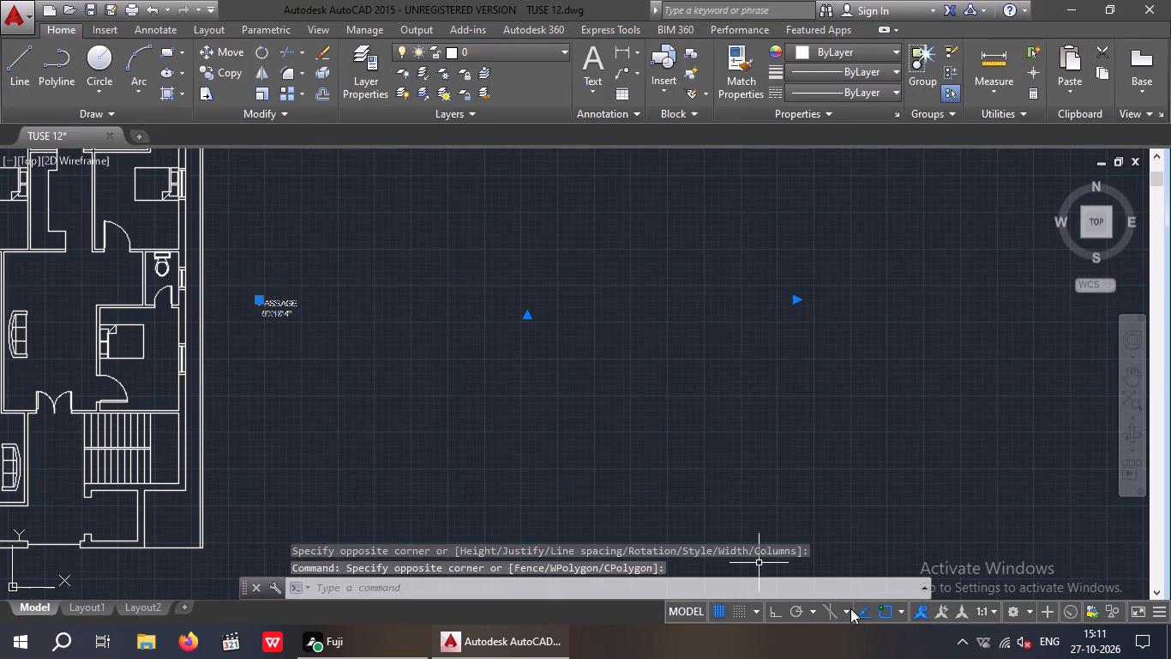
left_click(772, 614)
left_click(264, 54)
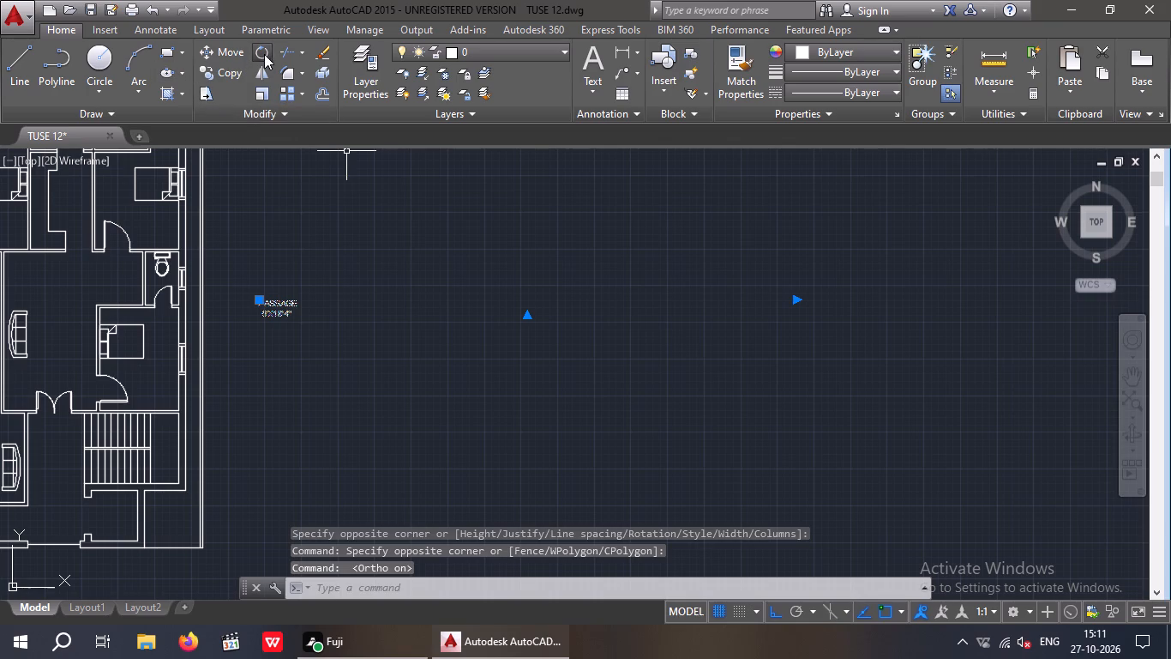
left_click(306, 304)
left_click(271, 259)
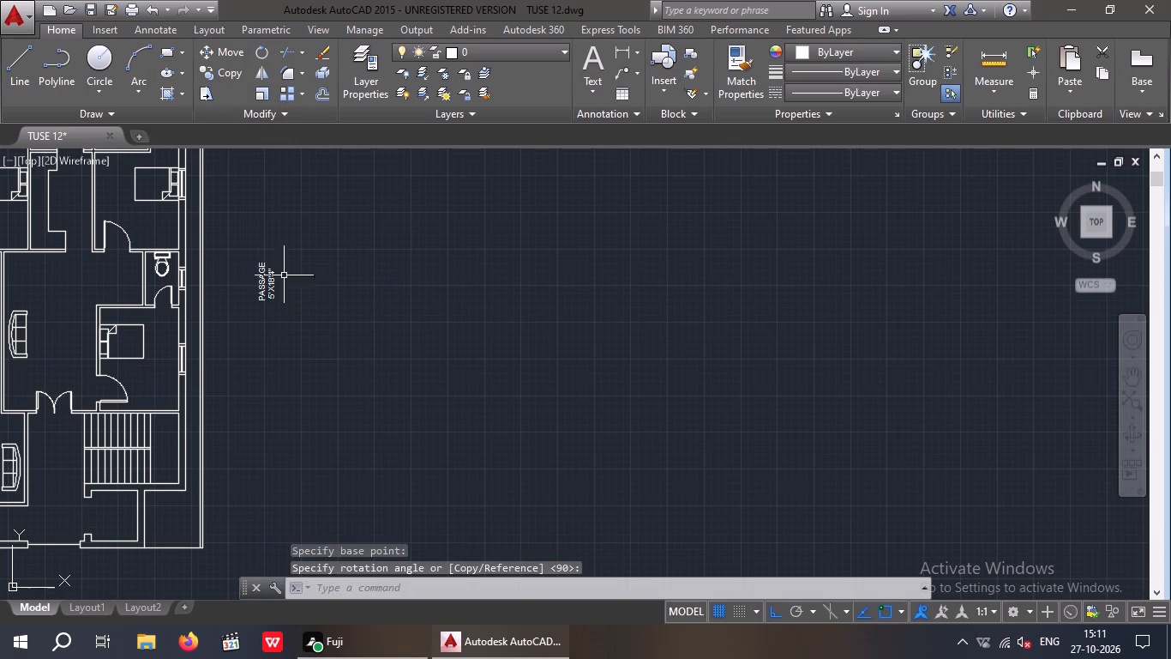
Move the vertical PASSAGE label, with Ortho off, into the passage between the labelled bedroom and the wall behind the sofa.
left_click_drag(309, 233, 265, 281)
left_click(240, 303)
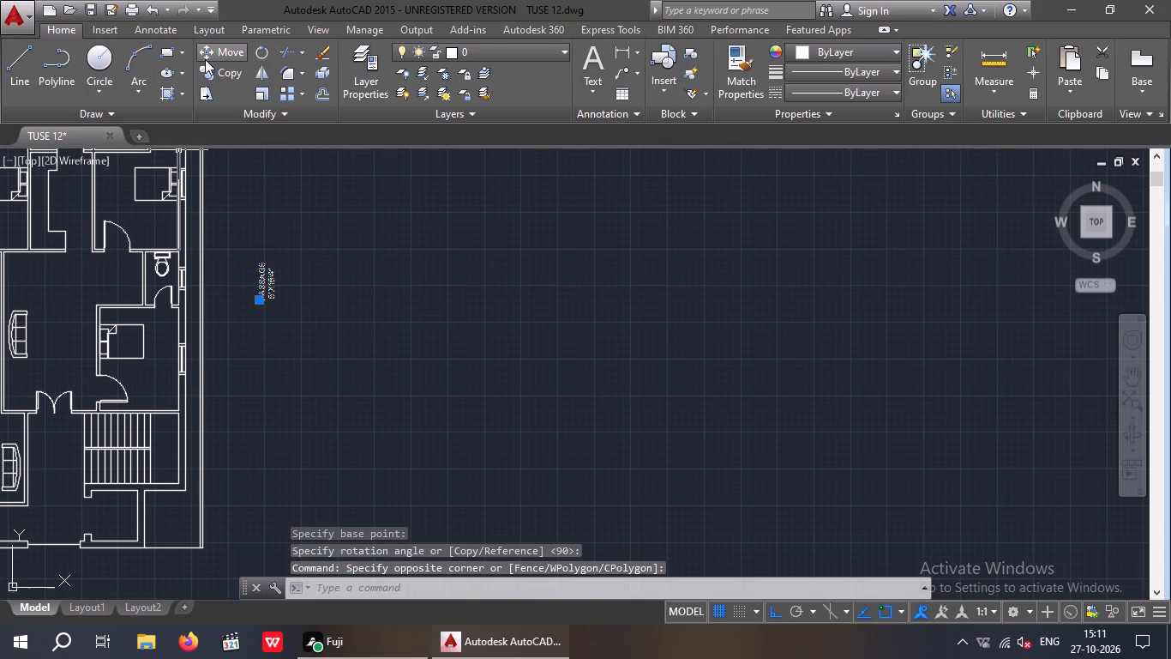
left_click(219, 53)
left_click(772, 614)
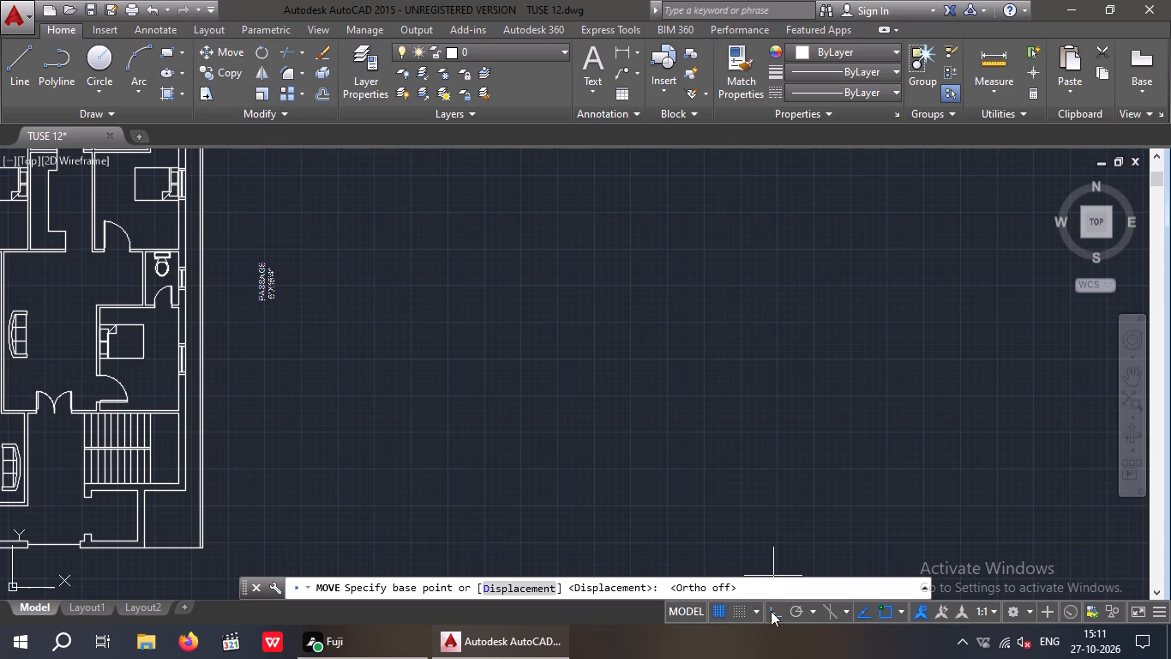
left_click_drag(285, 300, 294, 305)
middle_click_drag(381, 336, 568, 375)
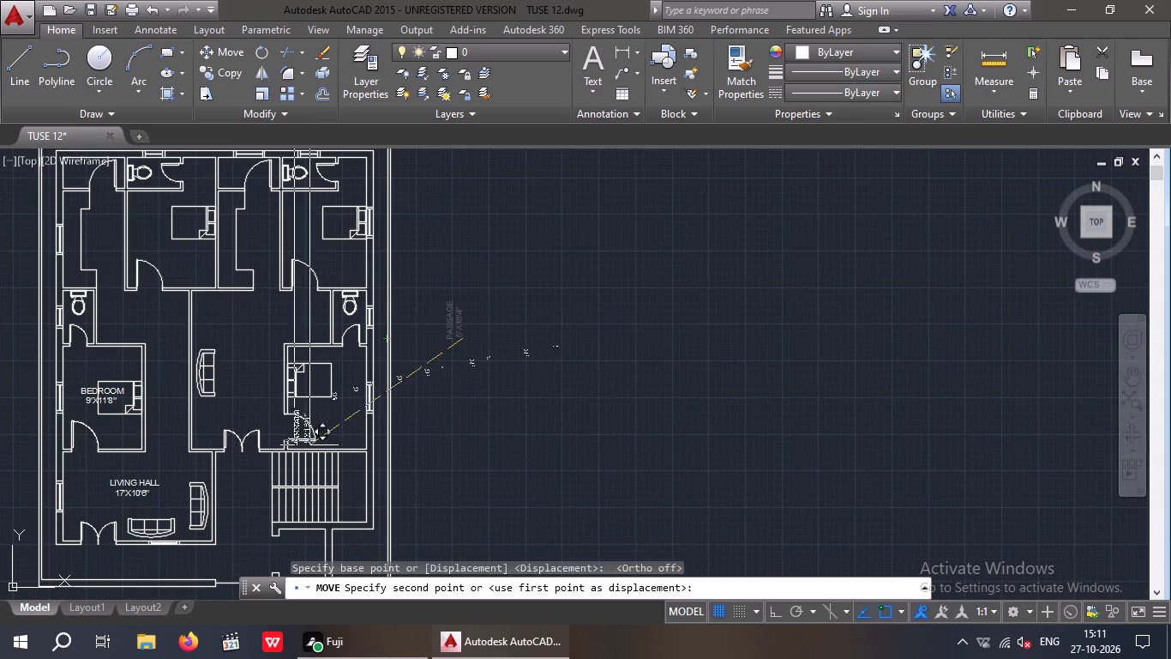
scroll(194, 415, "up", 3)
middle_click_drag(144, 416, 261, 392)
scroll(177, 408, "down", 1)
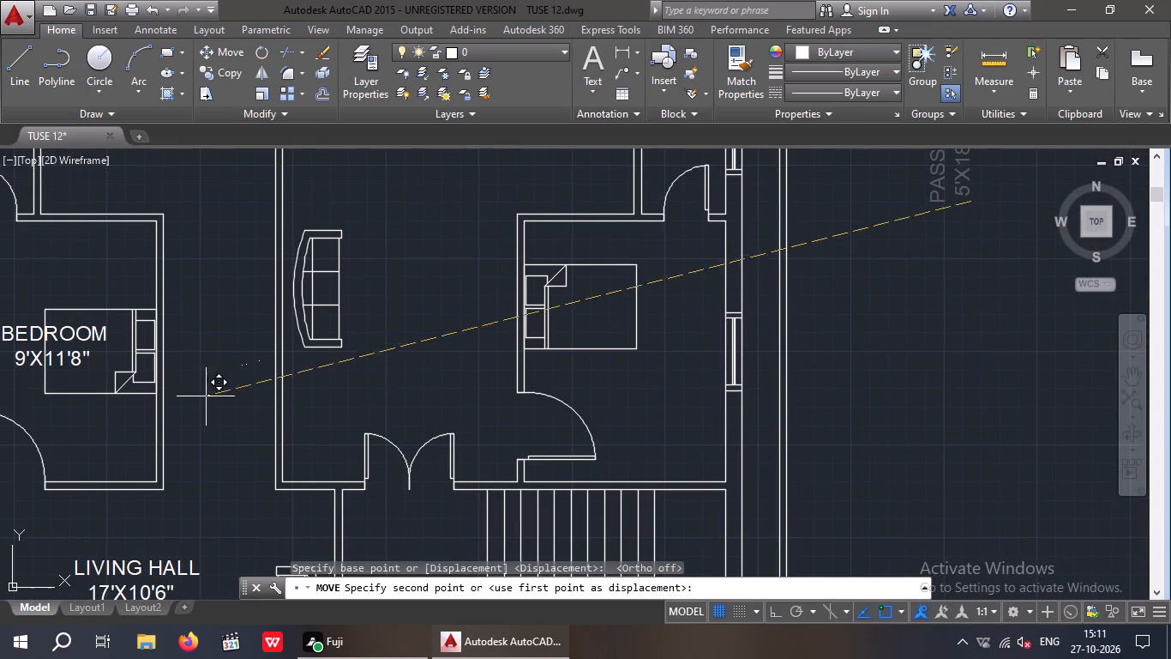
left_click(239, 353)
Measure the upper-left kitchen's width from its lower-left inner corner to the opposite wall corner with a linear dimension.
scroll(246, 363, "down", 3)
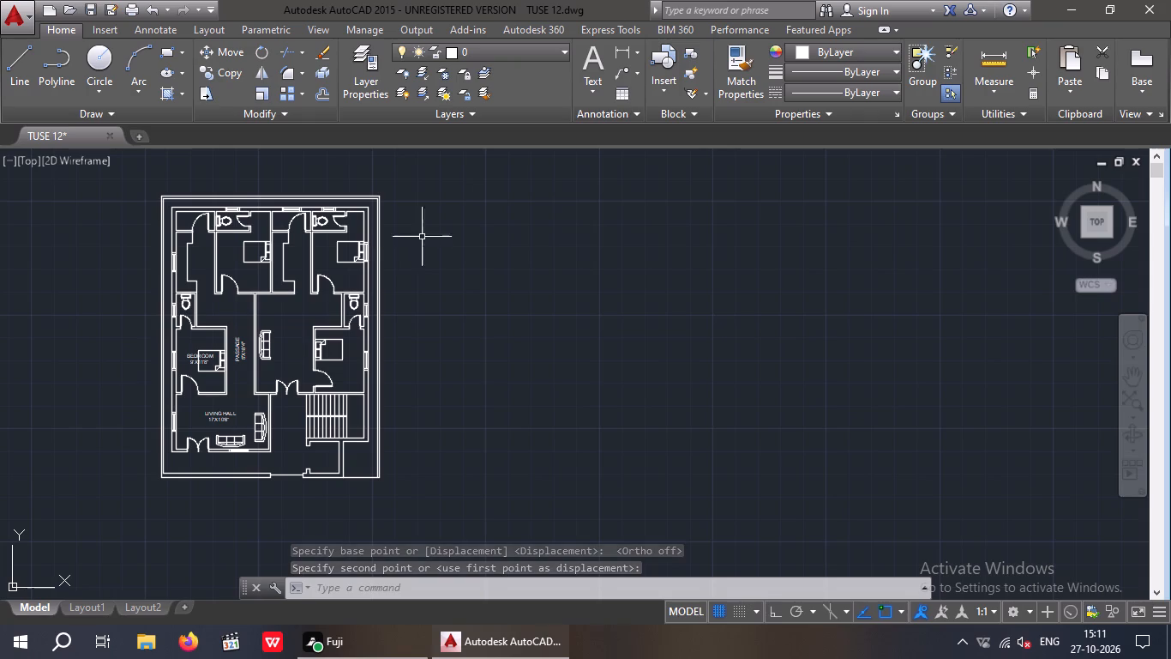
middle_click_drag(496, 444, 507, 450)
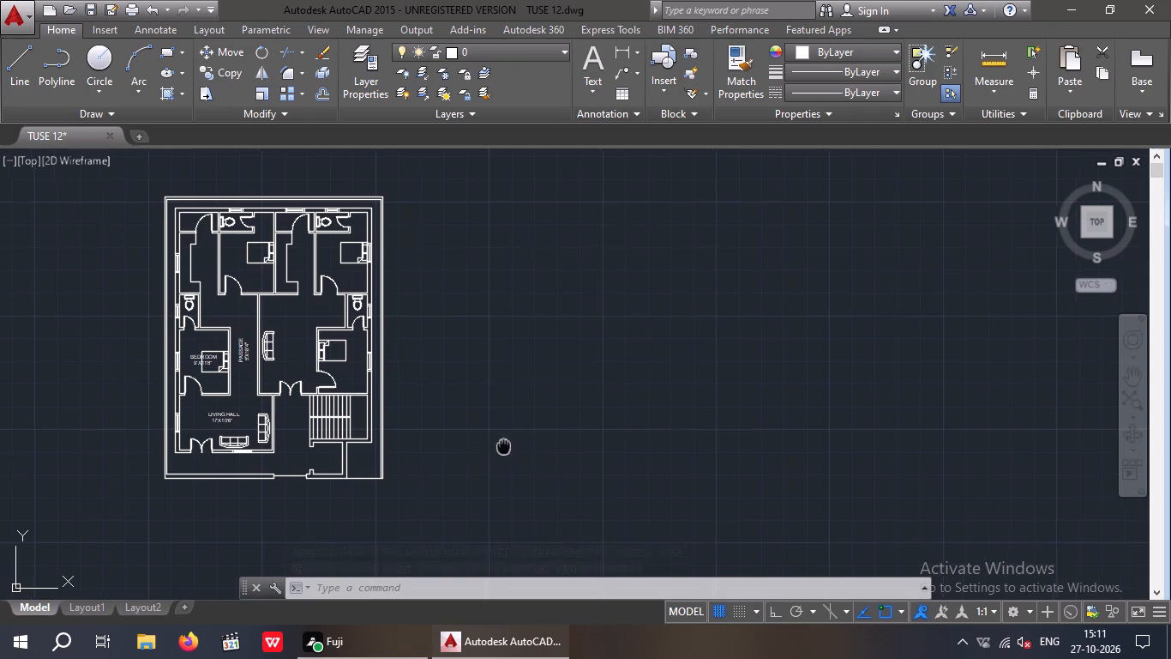
middle_click_drag(507, 450, 587, 529)
middle_click_drag(525, 471, 543, 471)
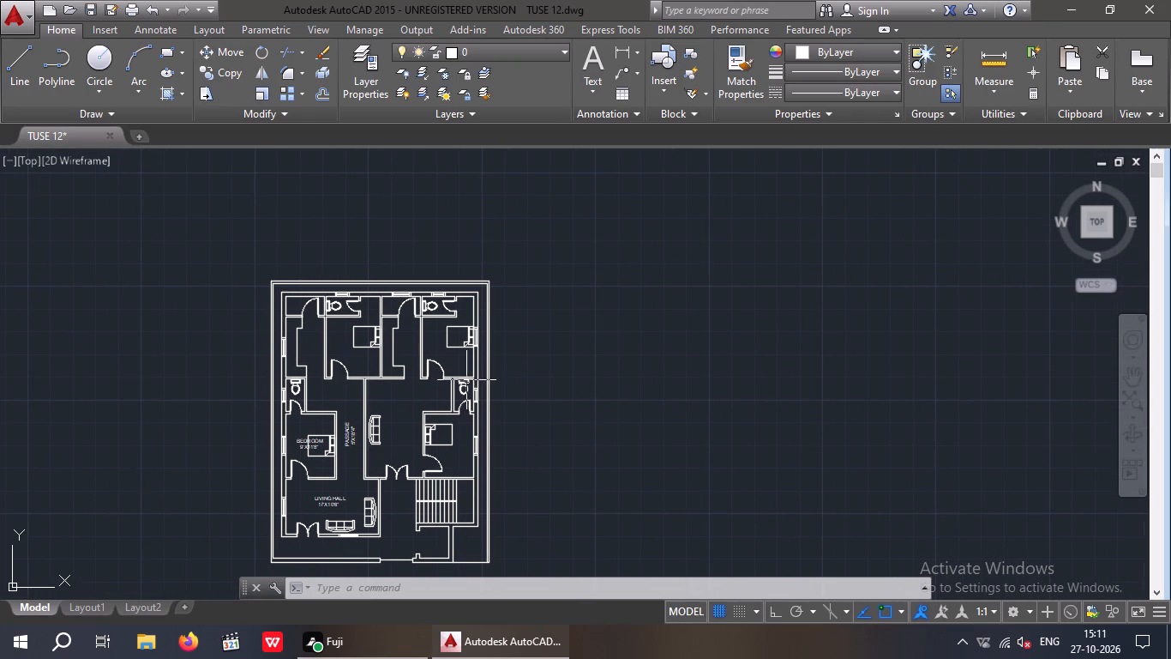
scroll(332, 403, "up", 2)
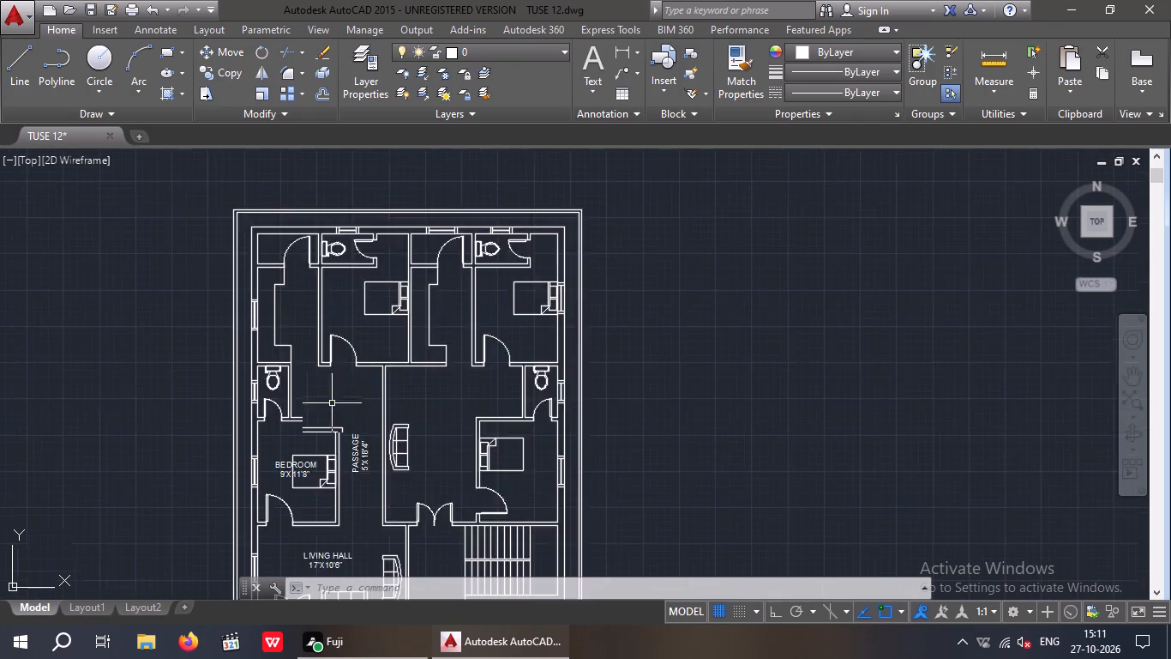
middle_click_drag(351, 438, 349, 521)
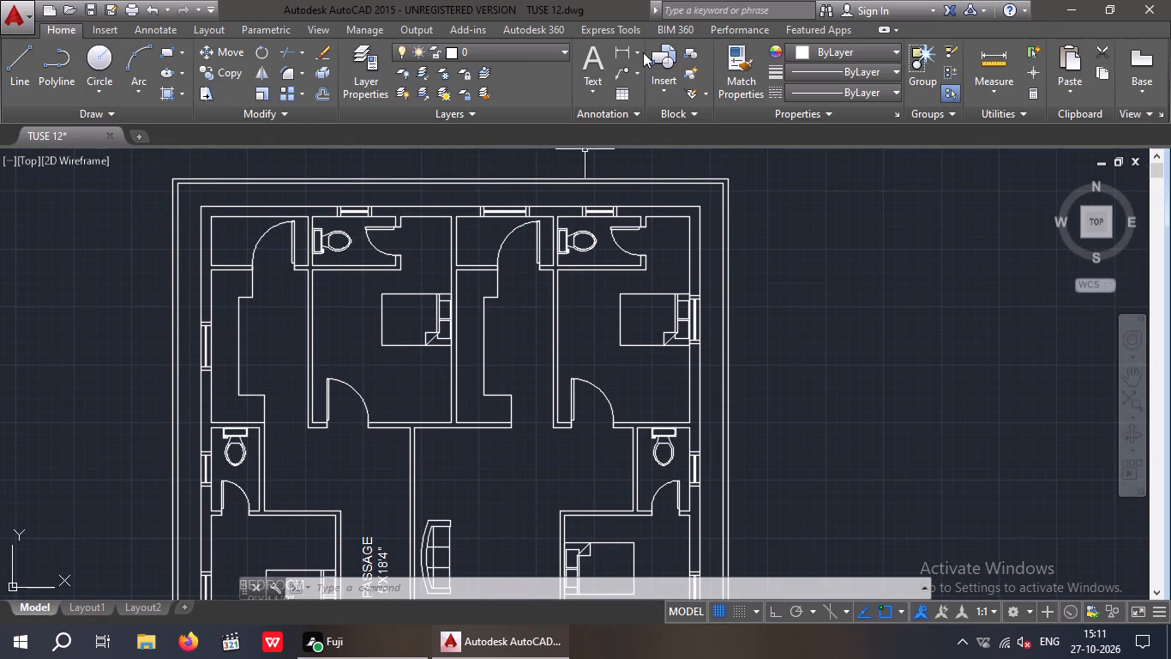
left_click(623, 47)
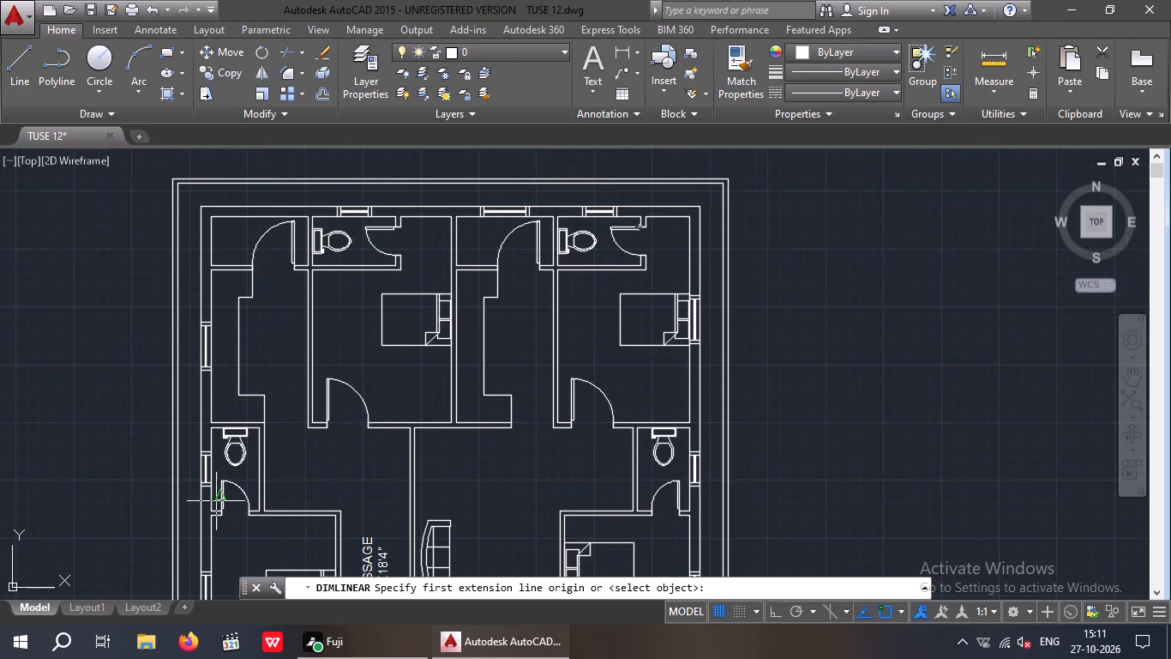
scroll(213, 420, "up", 4)
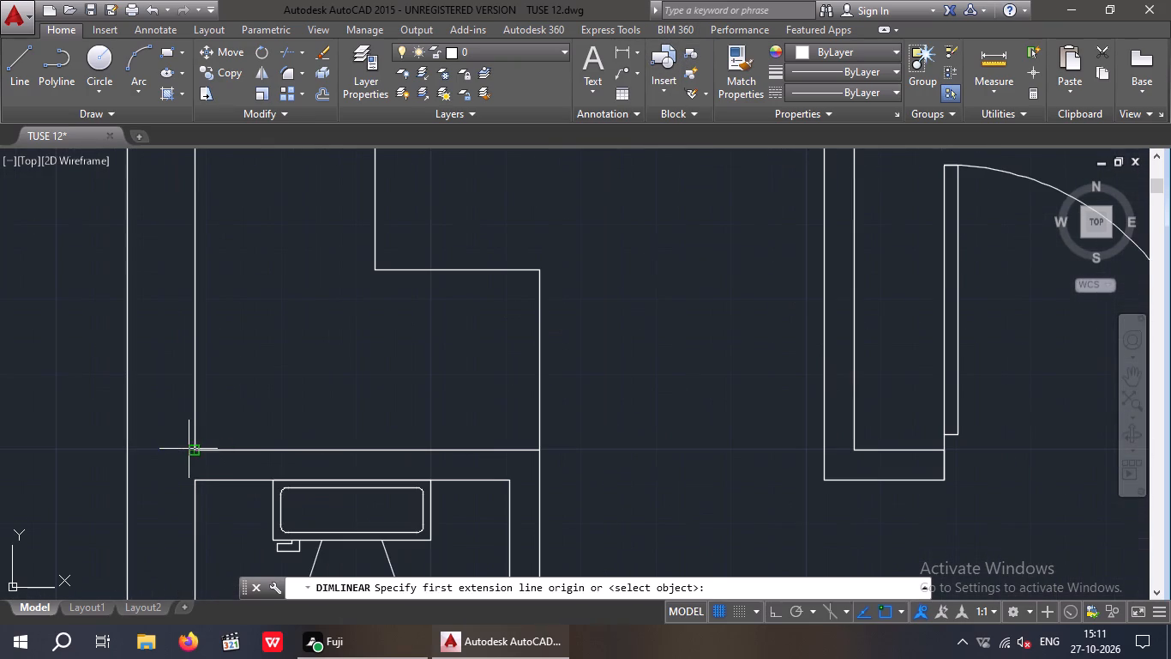
left_click(195, 450)
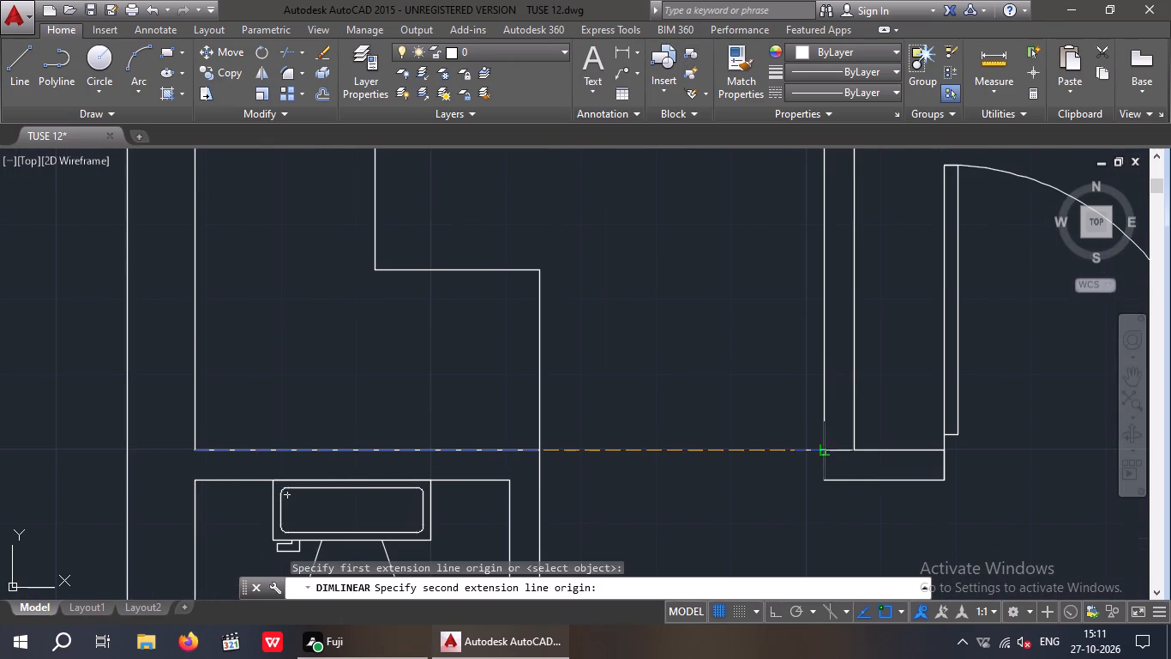
left_click(818, 443)
scroll(774, 371, "down", 2)
middle_click_drag(782, 418, 781, 475)
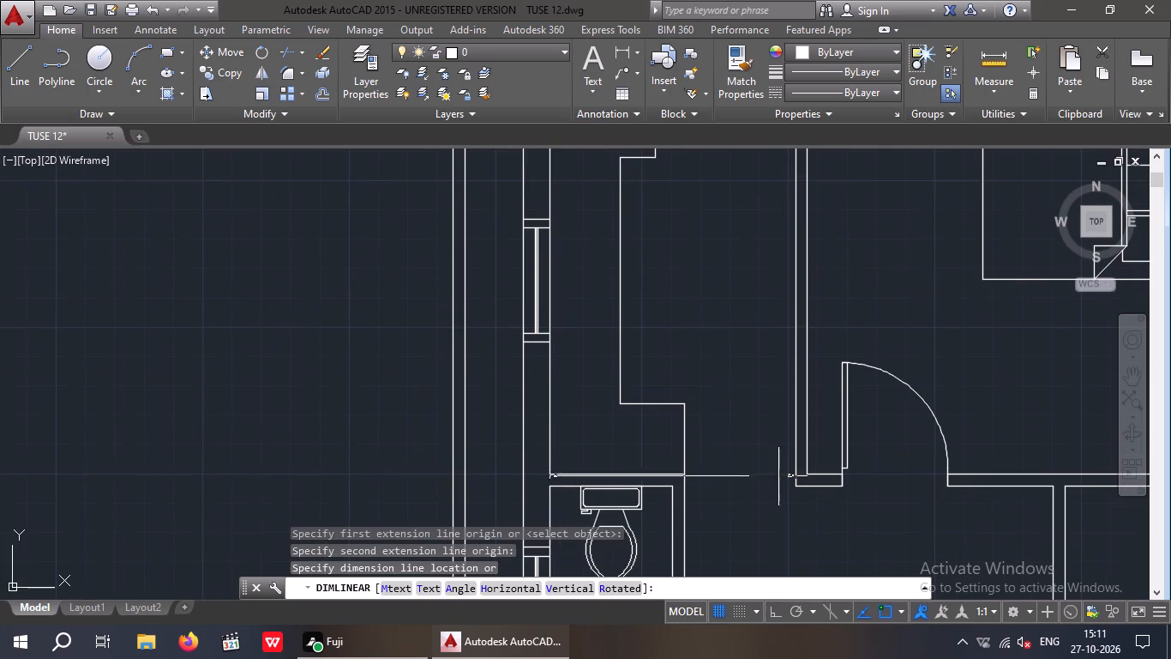
key("space")
Measure the kitchen's length along its left wall, from the upper to the lower inner corner, with a linear dimension.
middle_click_drag(764, 368, 759, 464)
key("space")
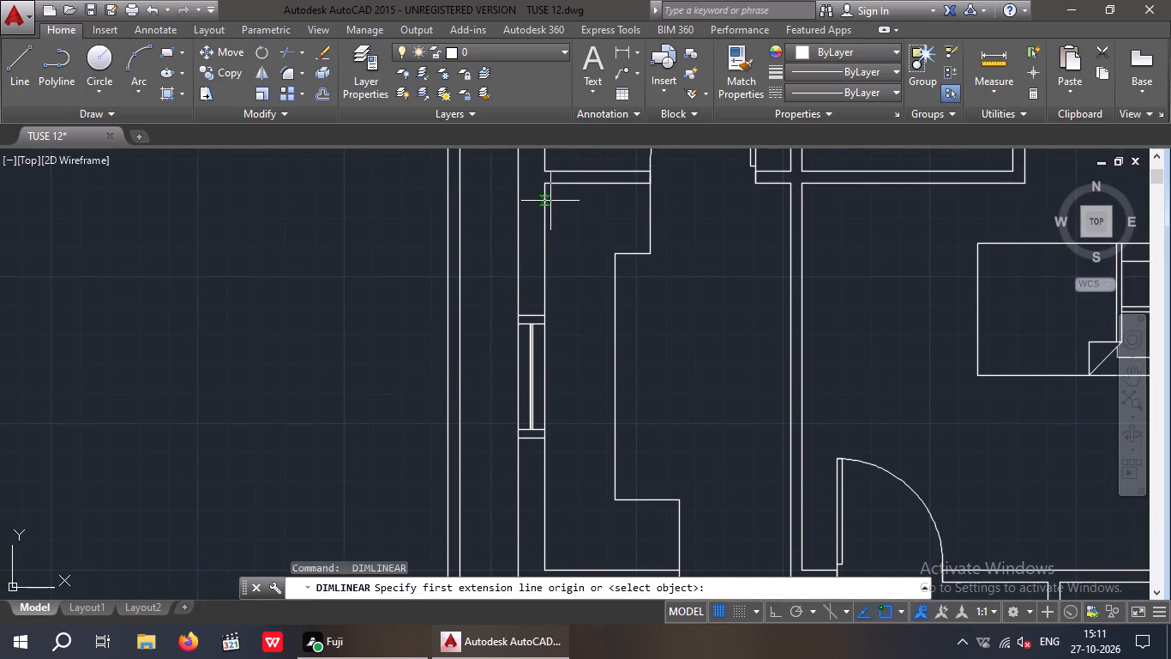
left_click(546, 185)
middle_click_drag(582, 475, 540, 339)
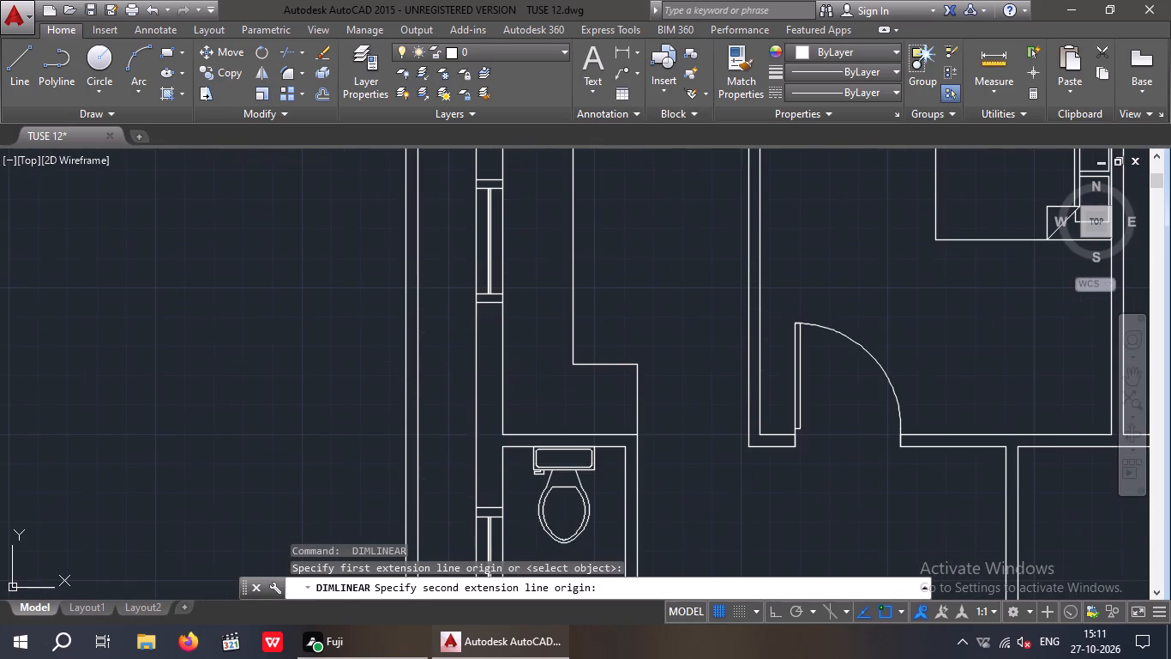
left_click(502, 438)
middle_click(576, 372)
middle_click_drag(585, 386, 557, 505)
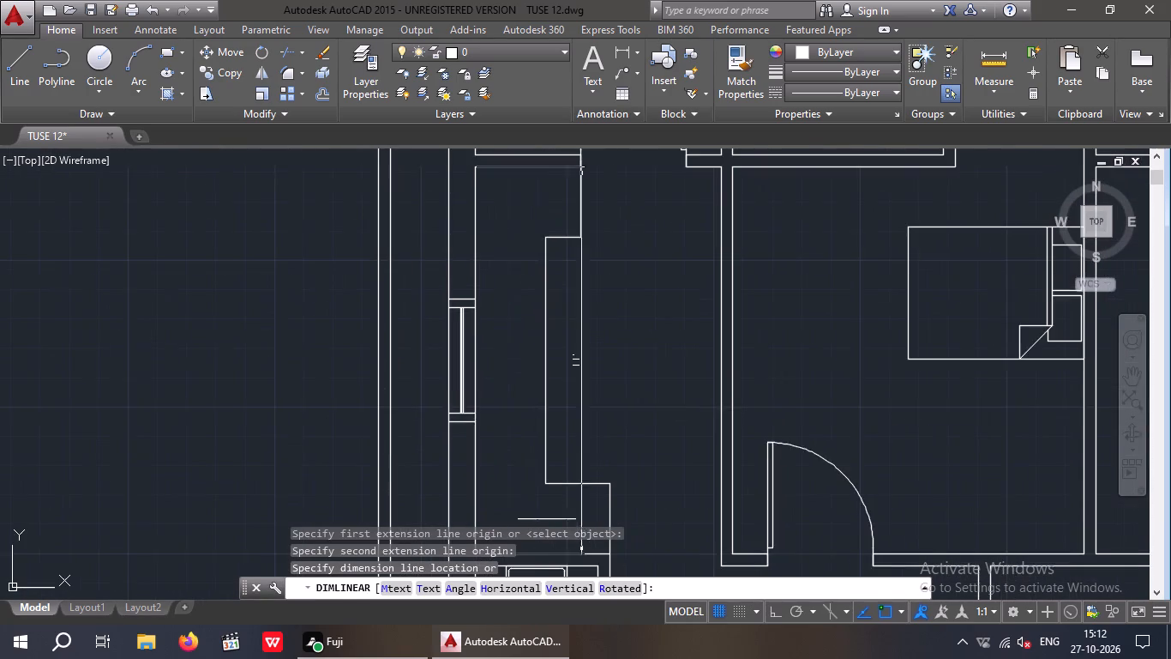
scroll(512, 366, "up", 3)
scroll(507, 365, "down", 3)
key("Escape")
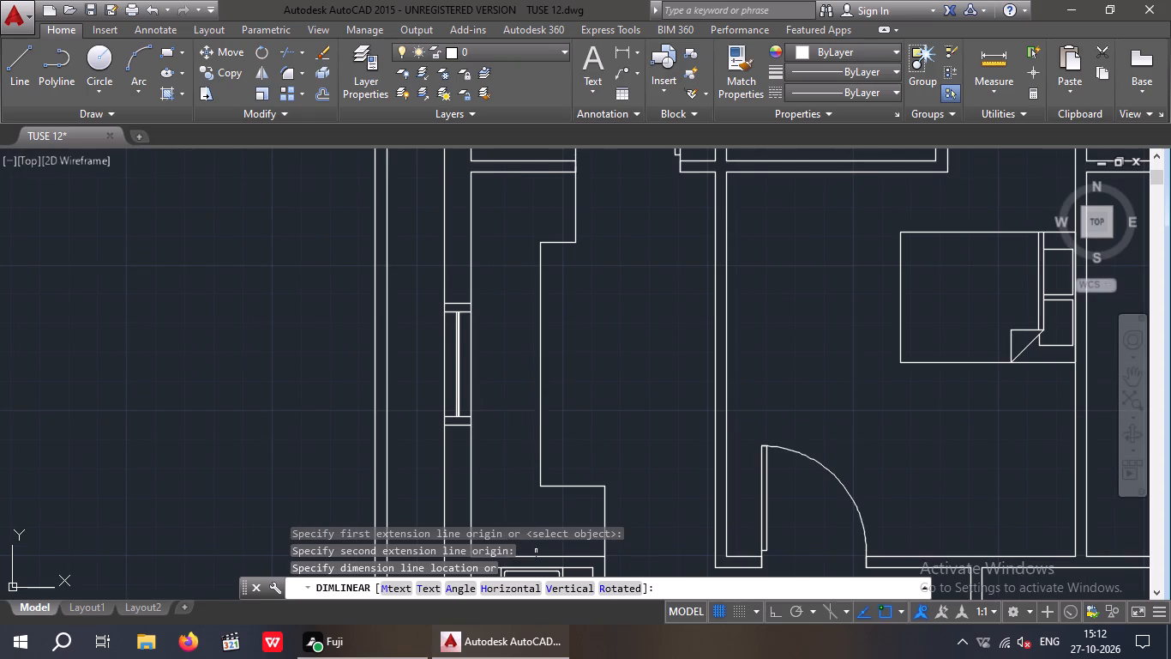
Create a wide multiline text frame from inside the upper-left kitchen to beyond the plan's right side, with text height 7".
middle_click_drag(617, 369, 471, 377)
scroll(617, 368, "down", 1)
left_click(592, 65)
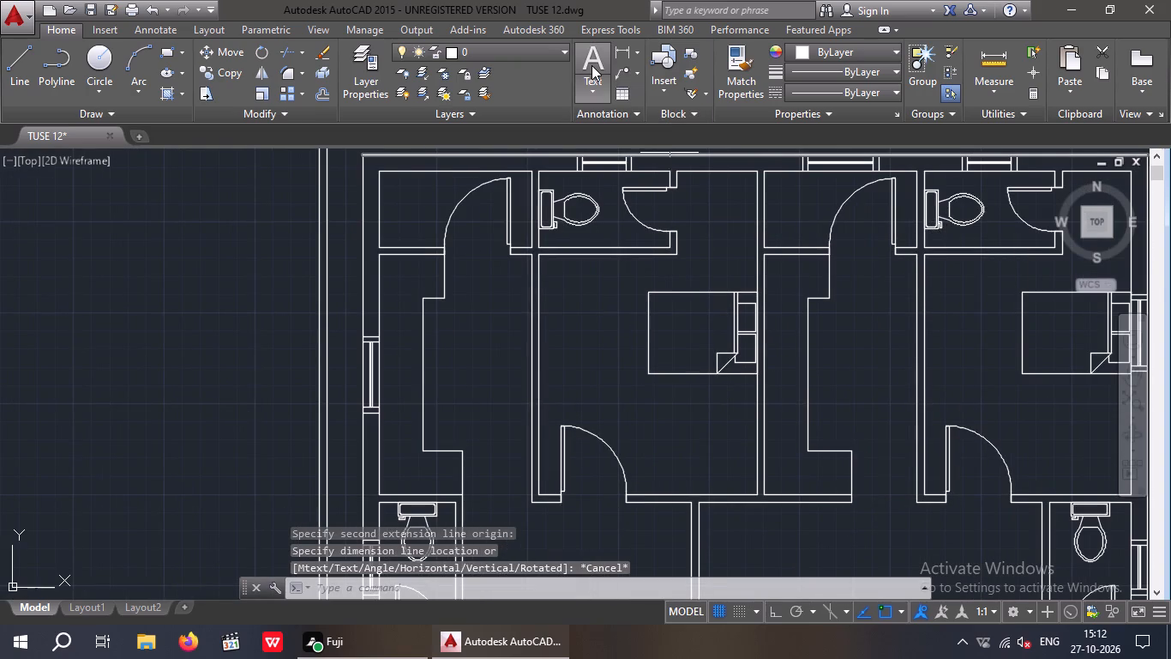
scroll(452, 345, "up", 2)
left_click_drag(408, 314, 419, 366)
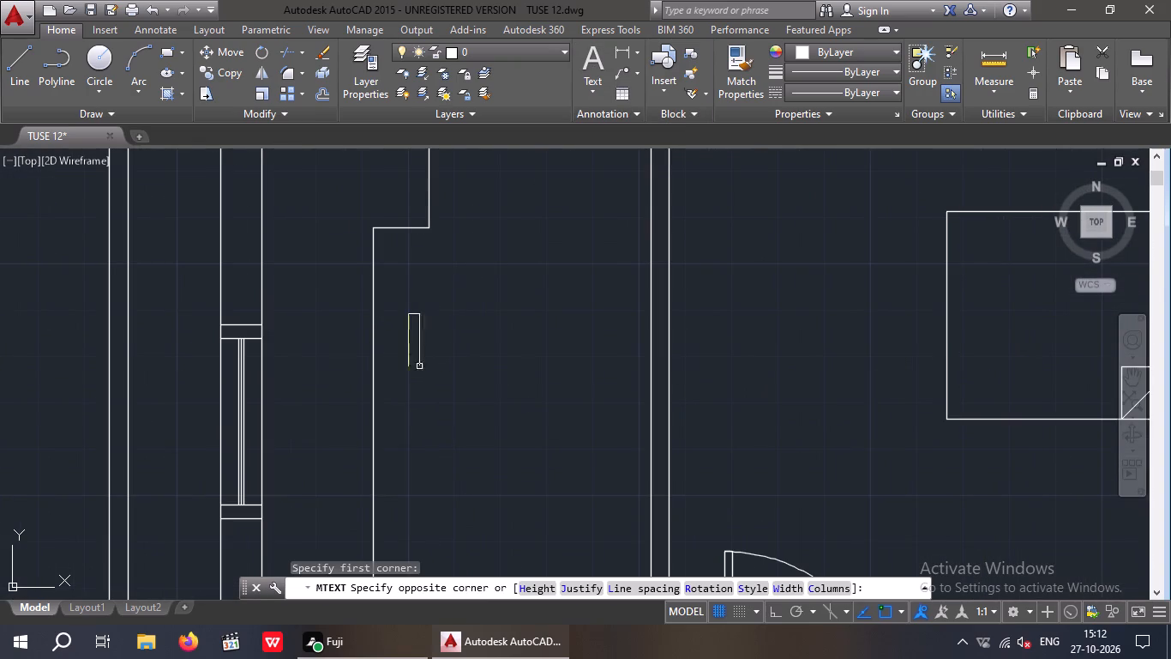
middle_click_drag(519, 421, 546, 425)
scroll(694, 425, "down", 3)
middle_click_drag(798, 446, 189, 471)
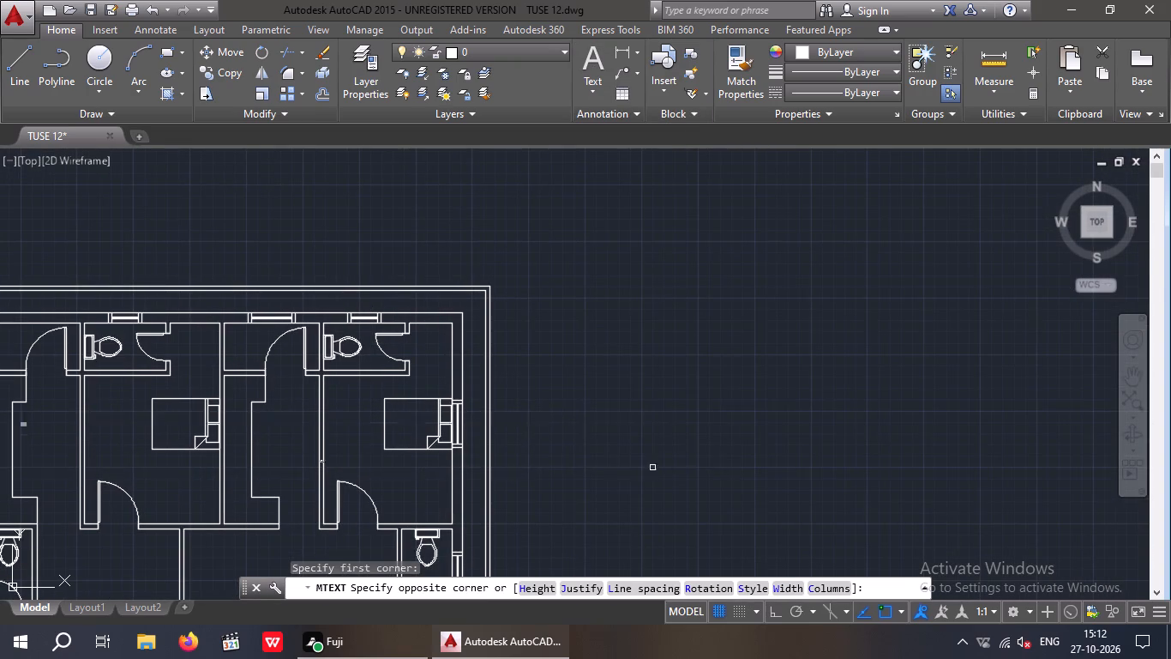
left_click(725, 478)
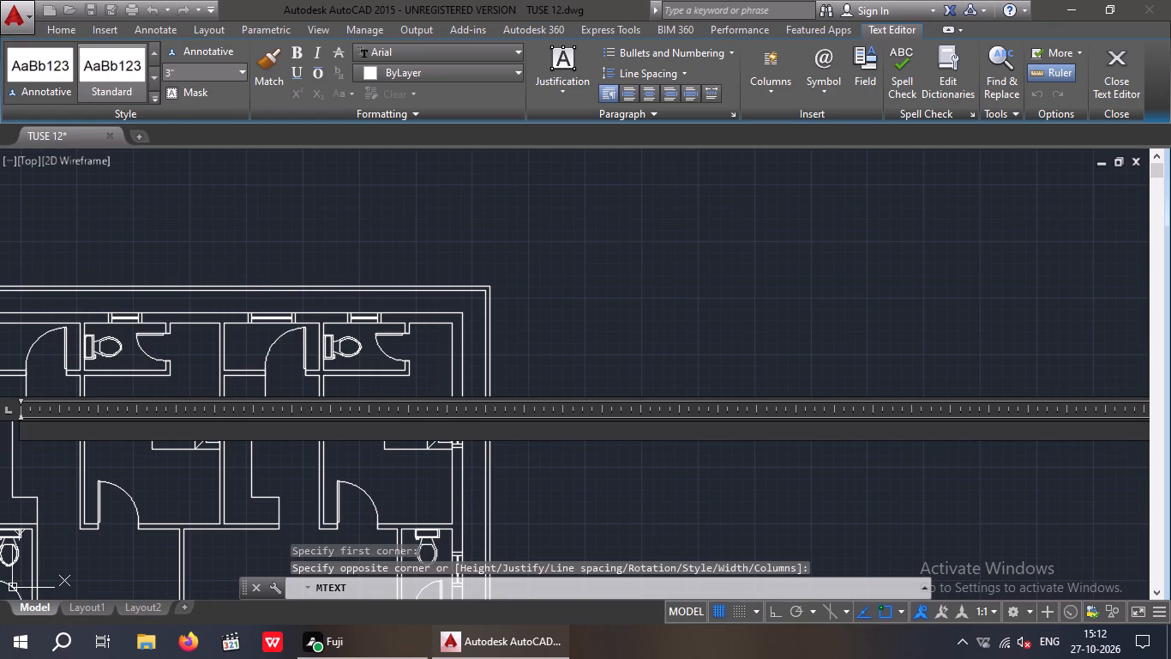
left_click(188, 75)
key("7")
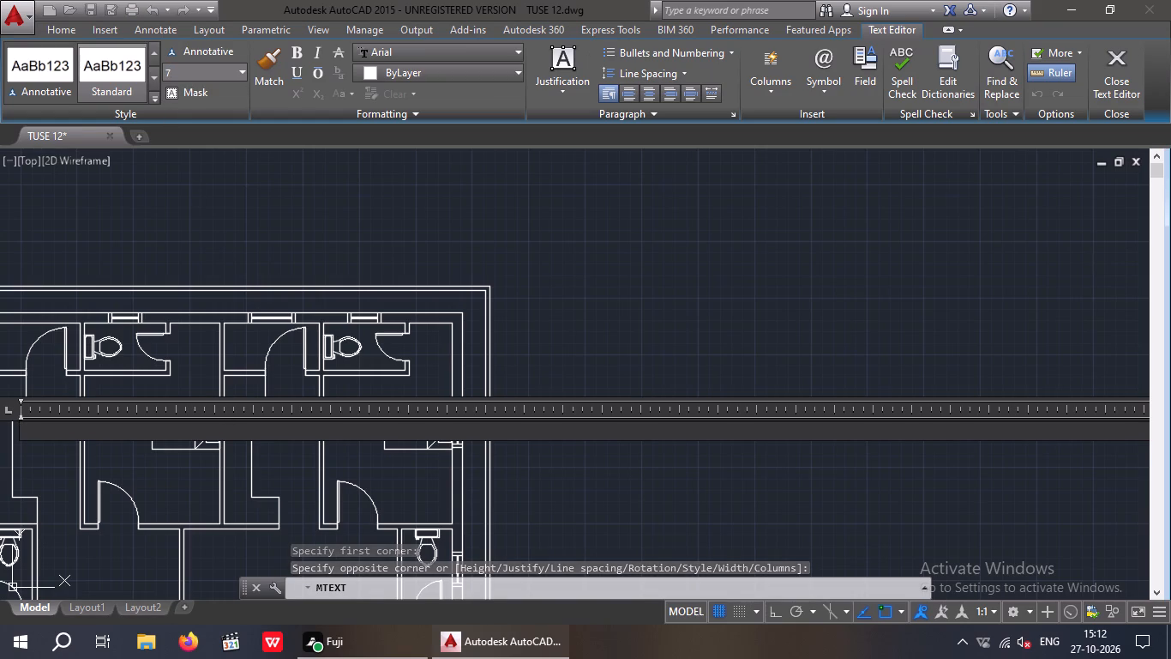
key("shift+quotedbl")
key("Return")
Enter the label text KITCHEN with the size 7'X11' on a second line.
type("KI")
key("t")
key("c")
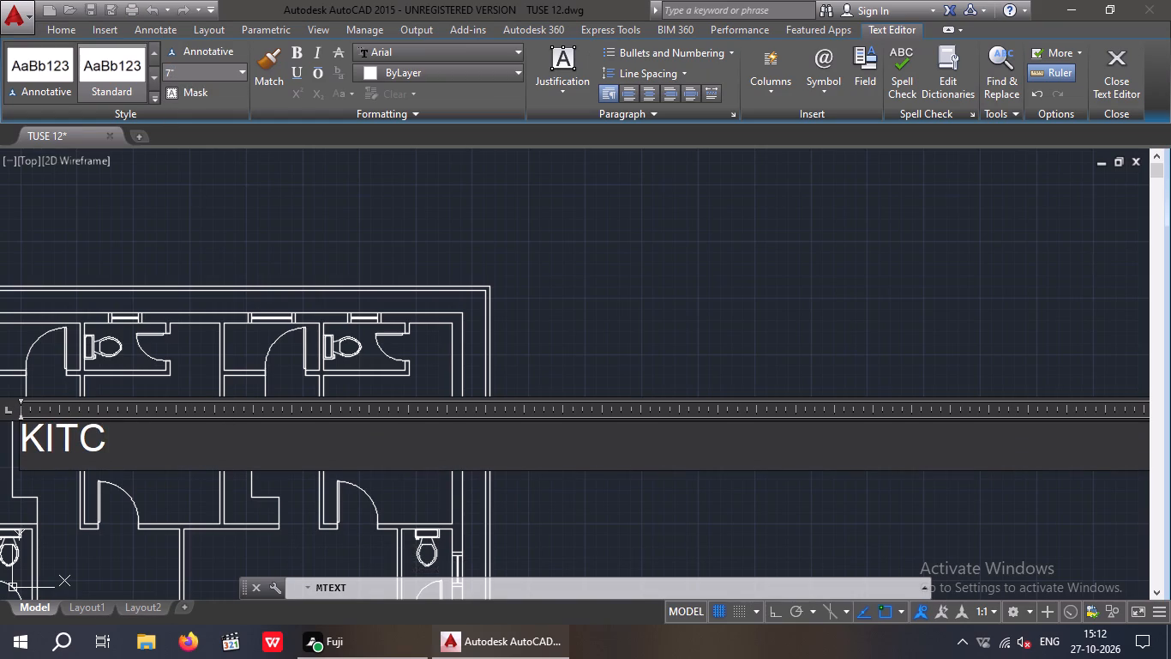
type("HEN")
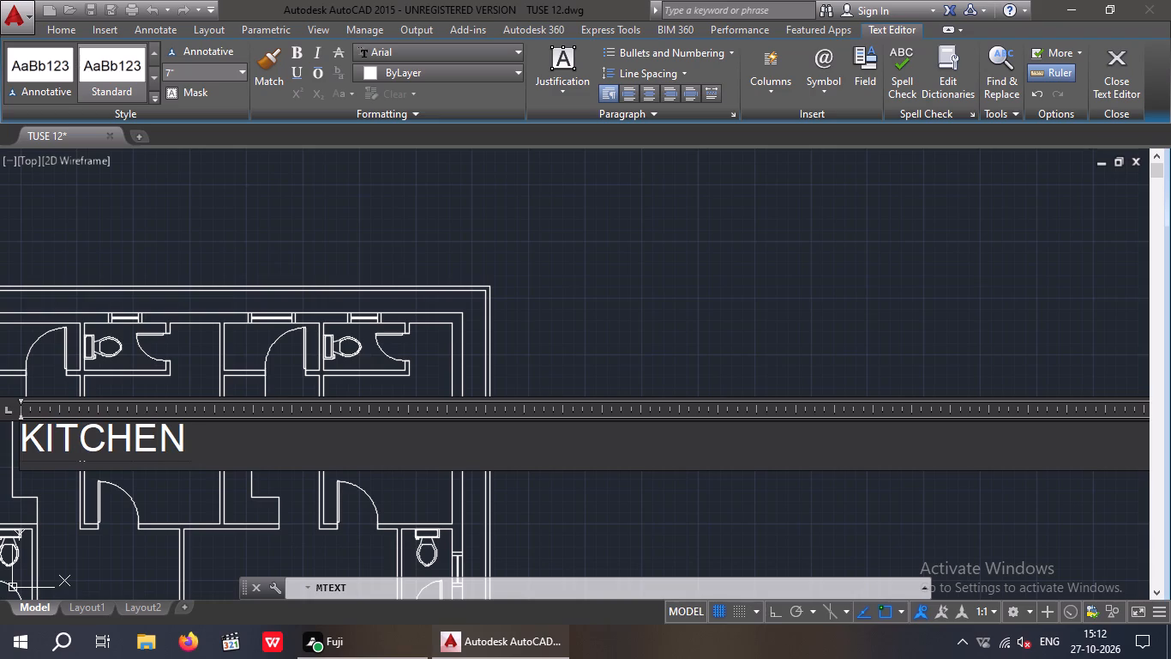
key("Return")
key("7")
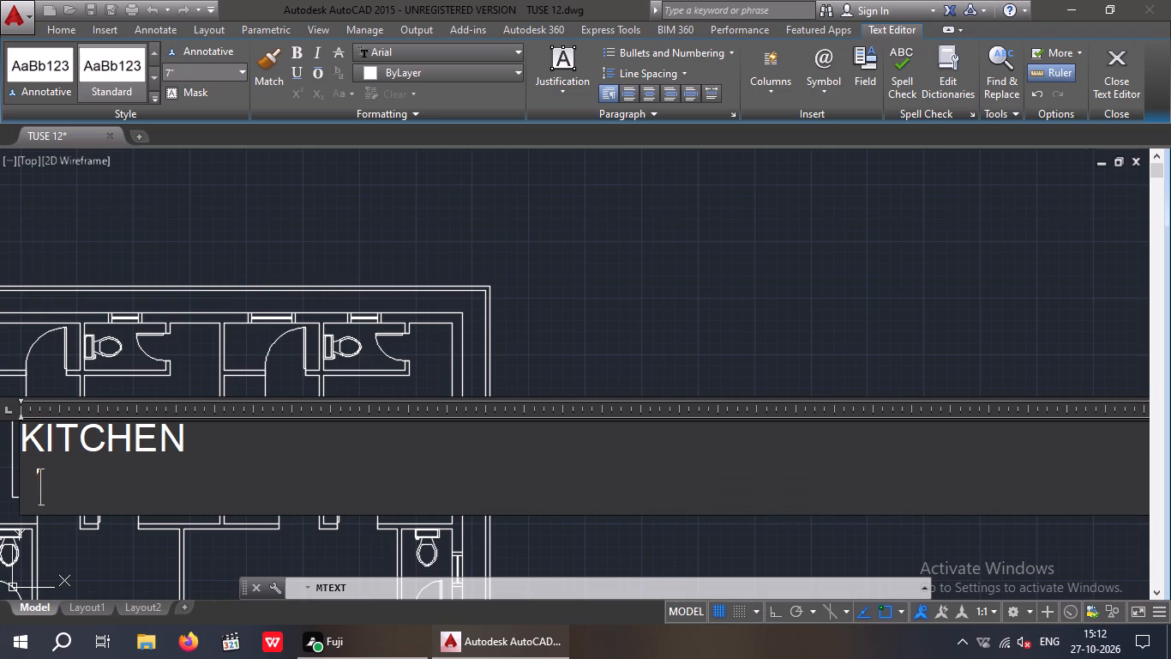
key("apostrophe")
type("11")
key("apostrophe")
key("Left")
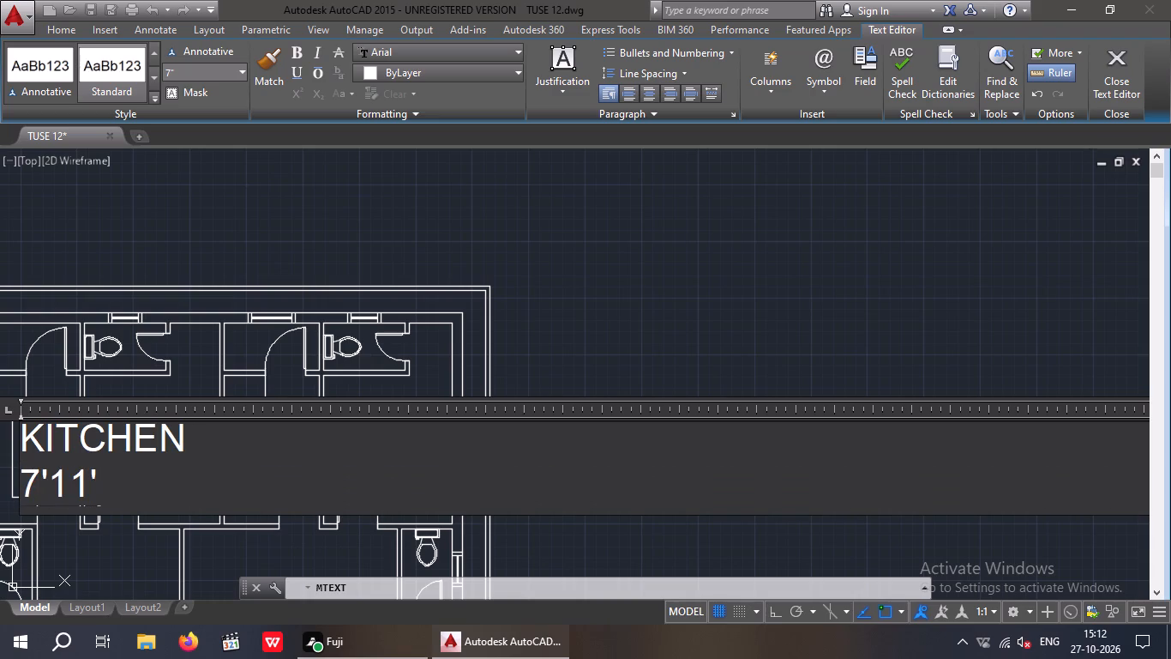
key("Left")
key("Left")
key("x")
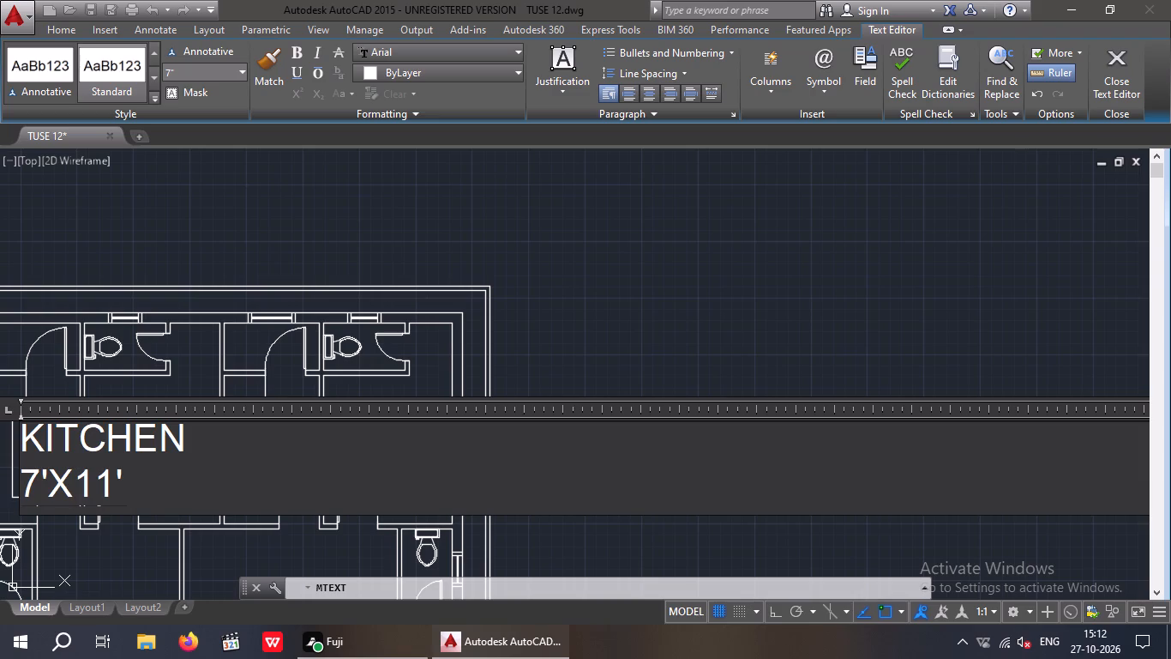
Indent the 7'X11' line three spaces to centre it under KITCHEN, and finish the label.
key("Left")
key("Left")
key("Left")
key("space")
key("space")
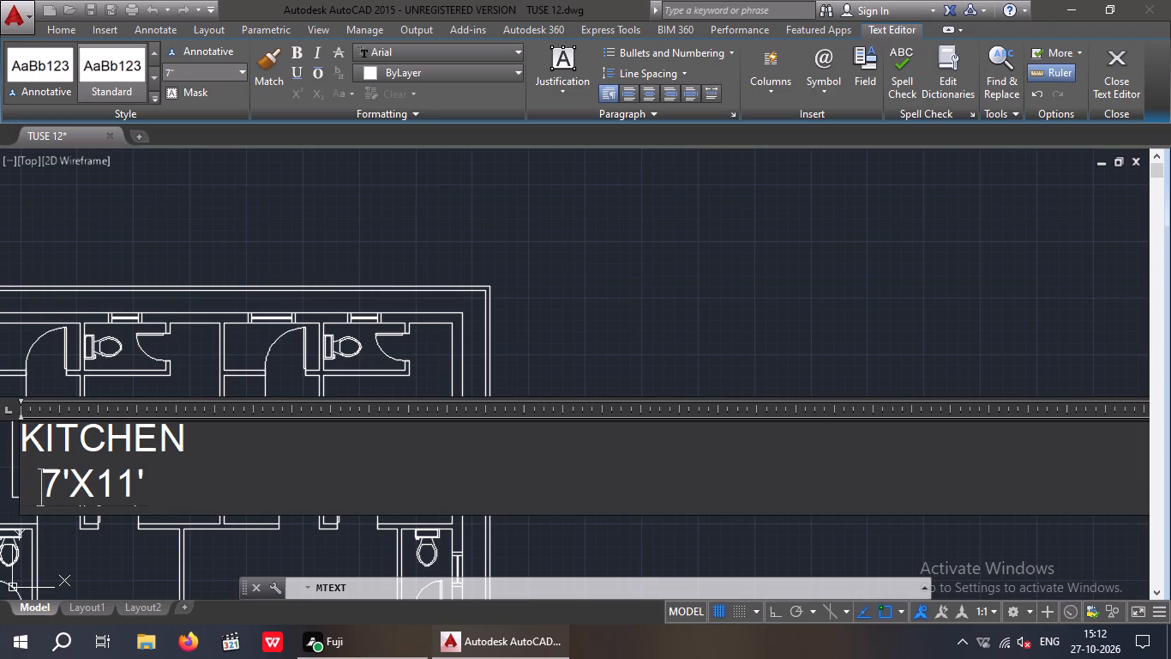
key("space")
left_click(549, 266)
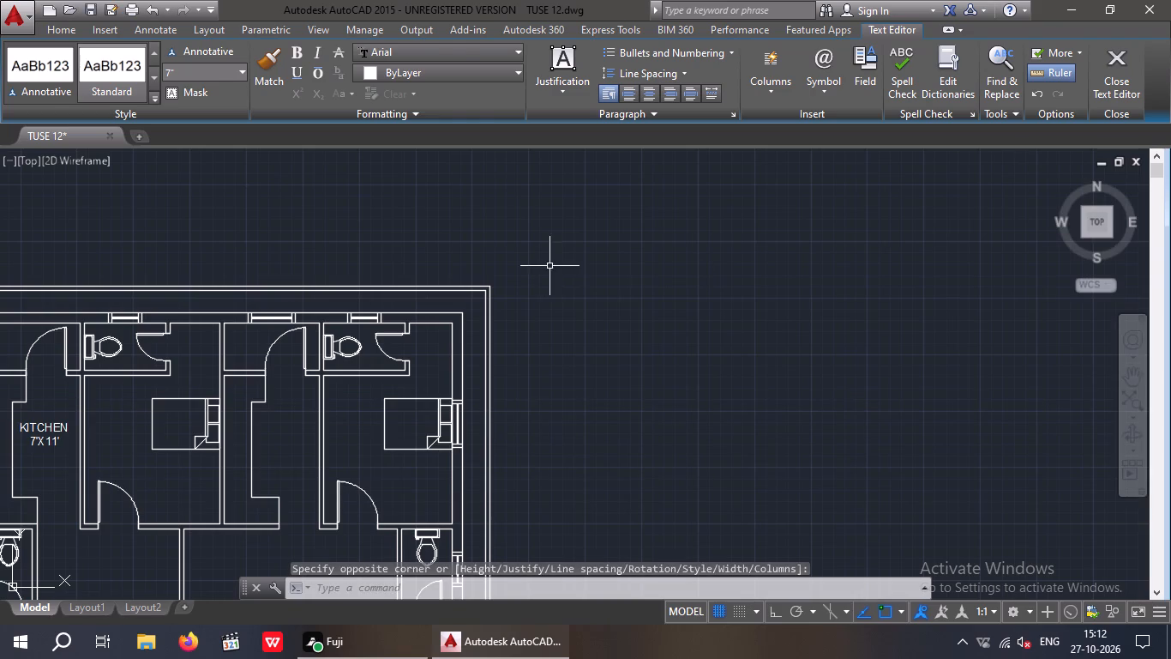
Copy the KITCHEN 7'X11' label to the matching spot in the second kitchen, between the two upper bedrooms.
middle_click_drag(359, 475, 507, 462)
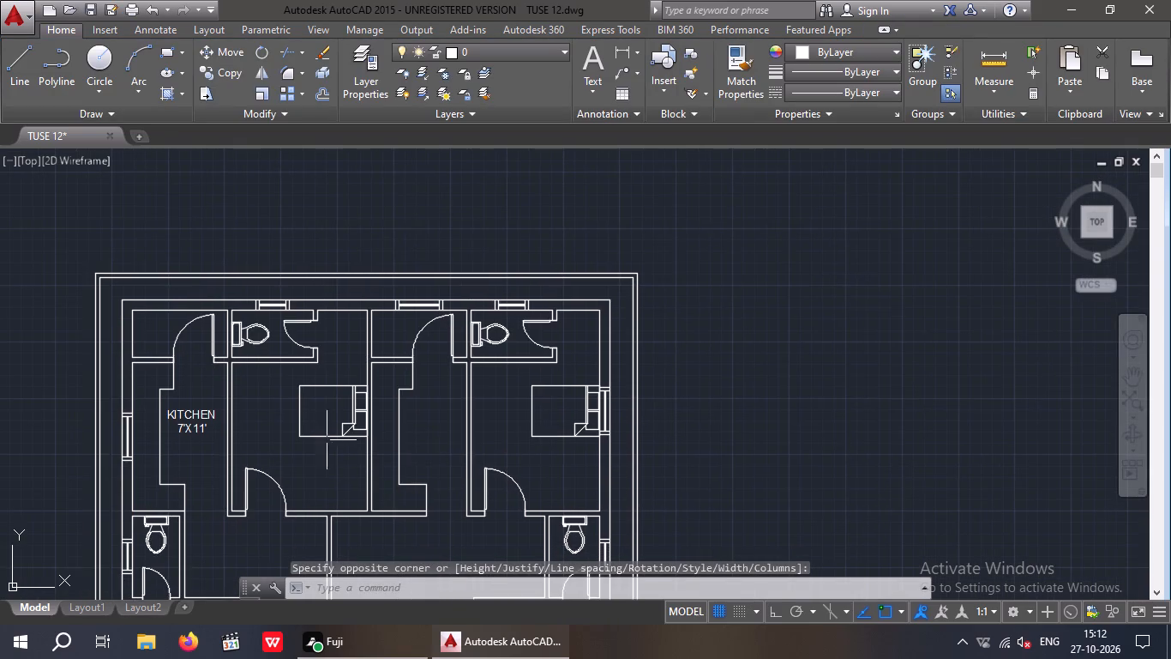
scroll(177, 427, "up", 1)
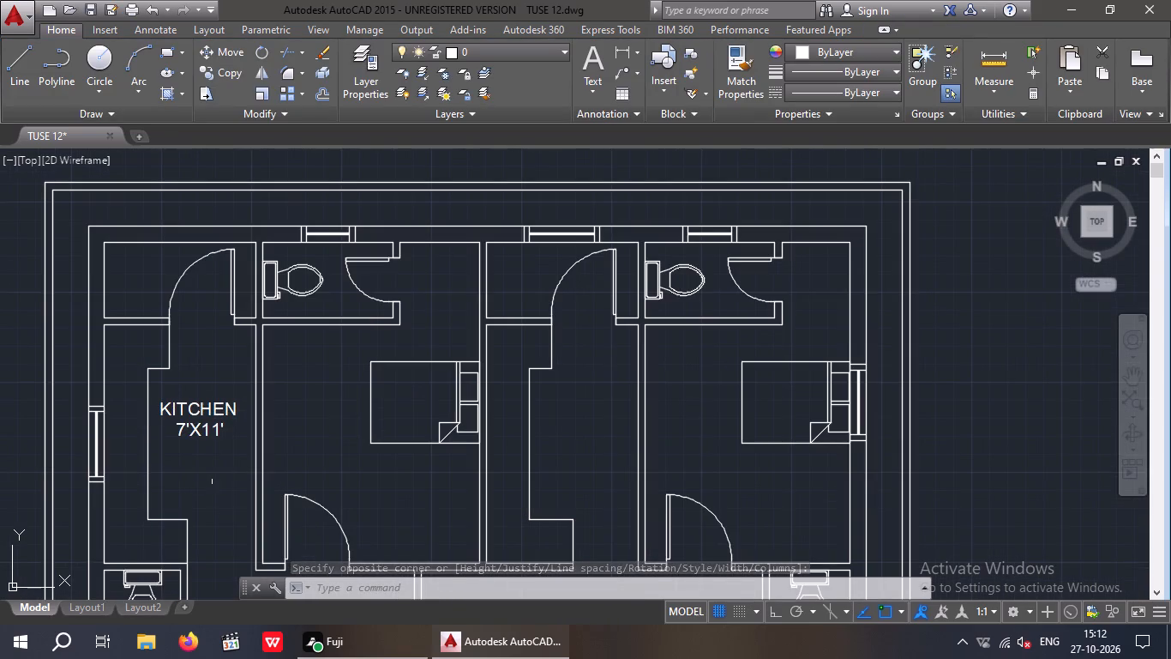
left_click_drag(208, 475, 200, 460)
left_click(184, 392)
left_click(224, 70)
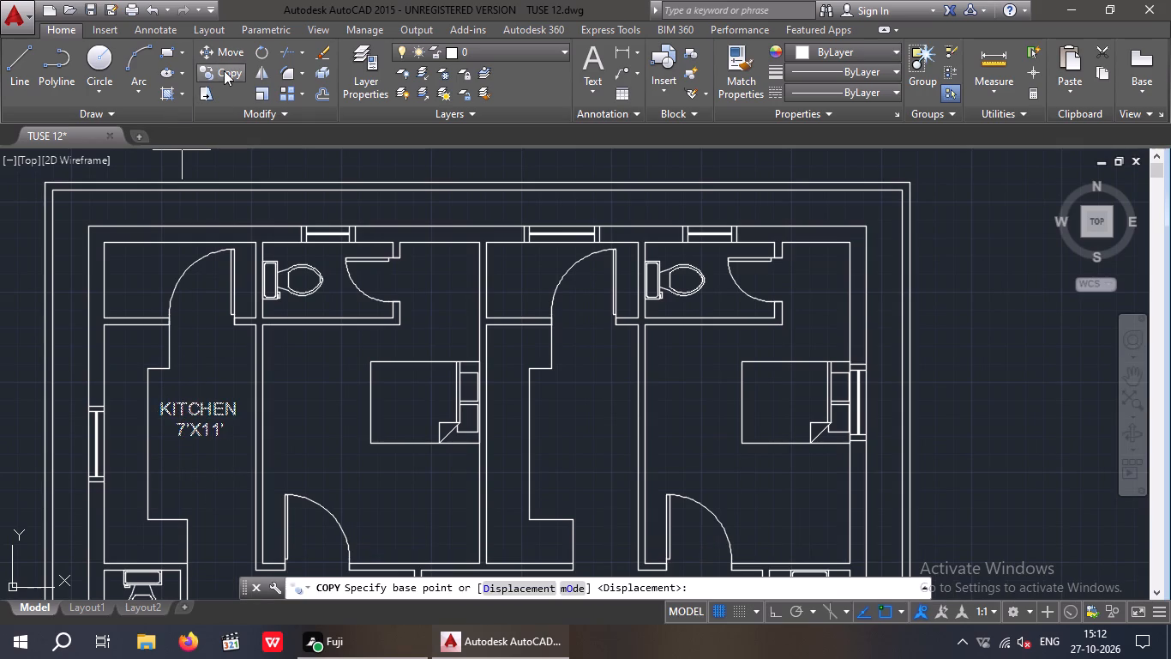
left_click(182, 439)
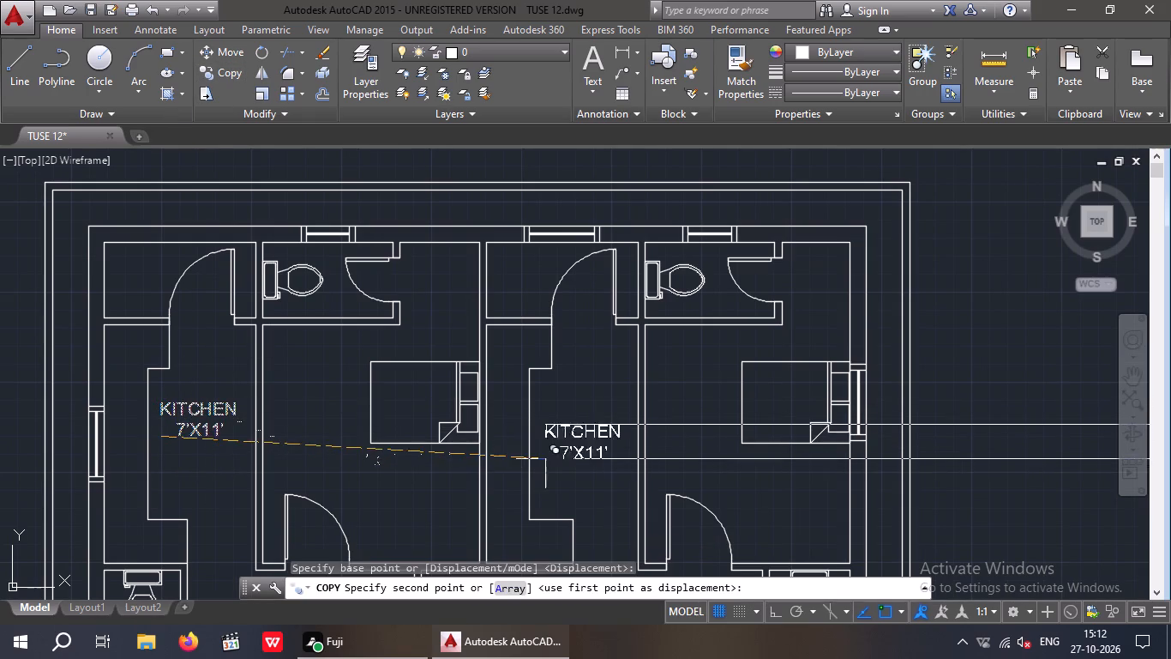
scroll(546, 459, "up", 1)
left_click(541, 424)
scroll(541, 436, "down", 2)
key("space")
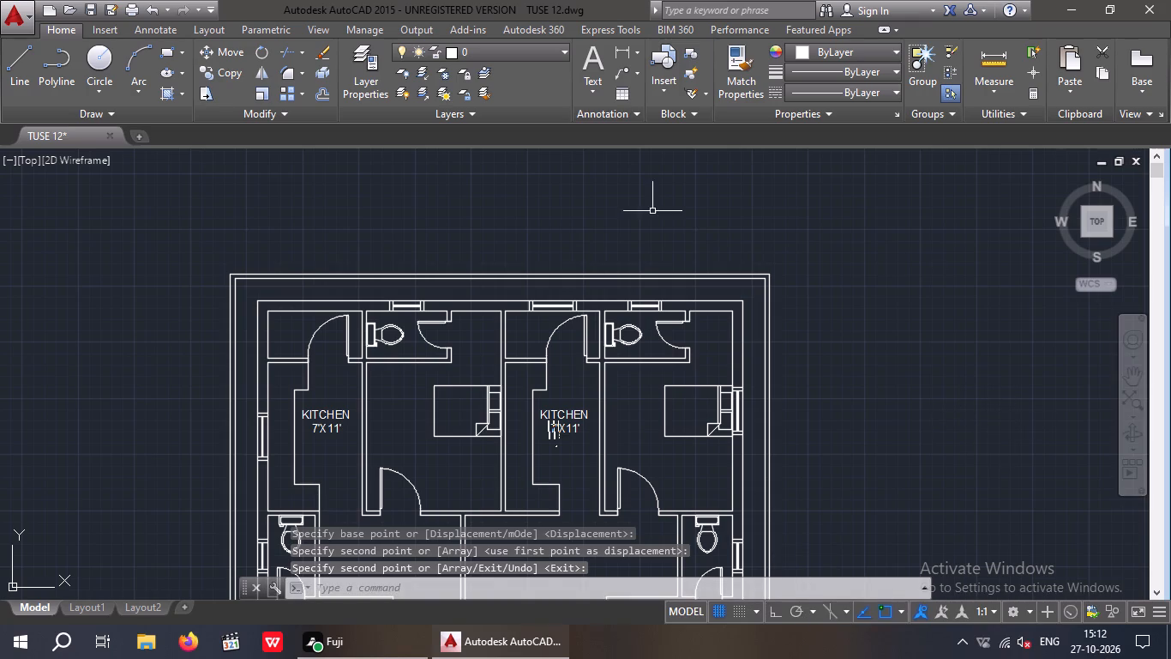
Measure the width of the bedroom between the two kitchens with a linear dimension, from its upper-left inner corner to the opposite wall.
left_click(622, 60)
scroll(367, 369, "up", 2)
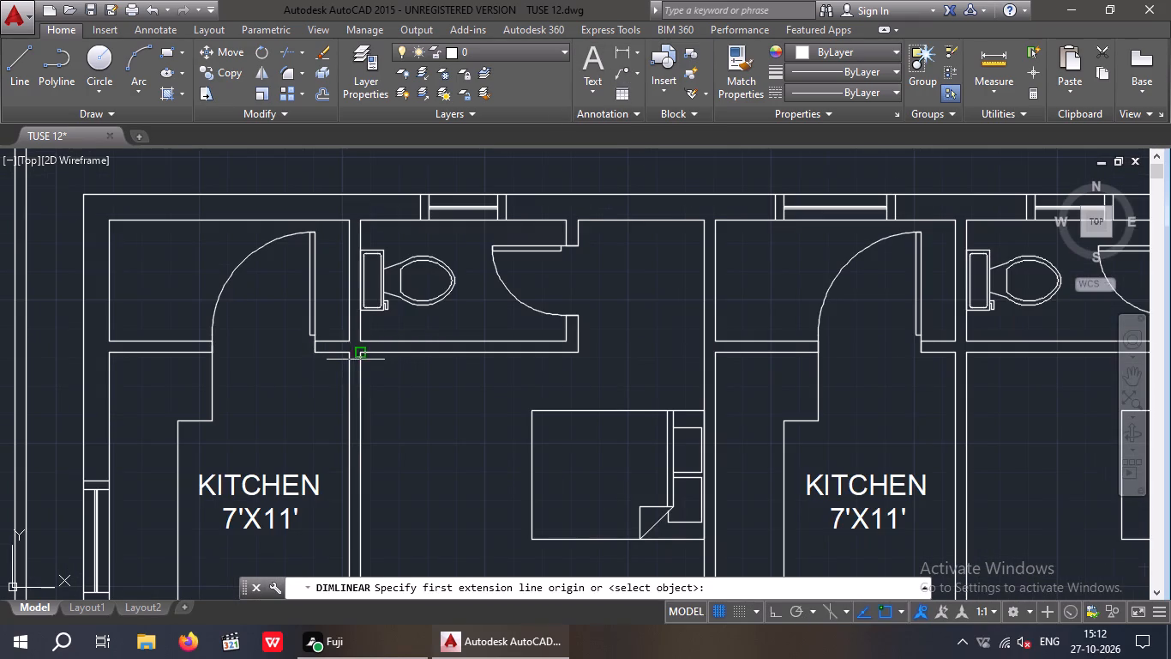
left_click(358, 354)
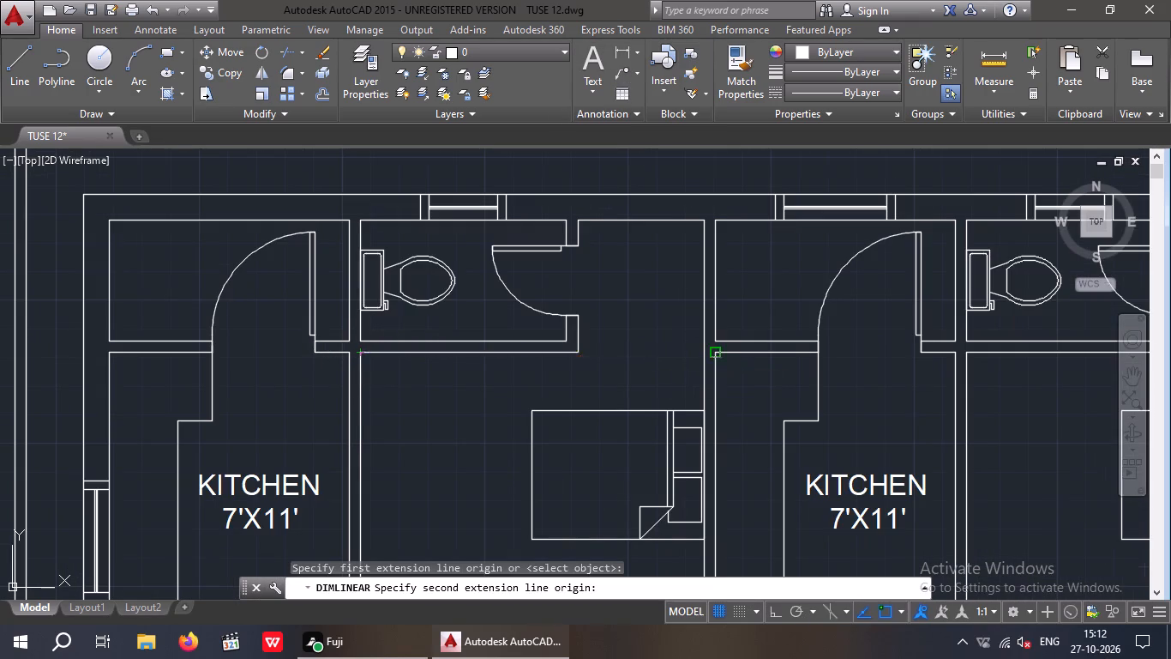
left_click(707, 355)
scroll(630, 401, "up", 3)
key("space")
Measure the same bedroom's length along its left wall, from the upper to the lower inner corner, with a linear dimension.
scroll(651, 366, "down", 4)
middle_click_drag(564, 445, 608, 377)
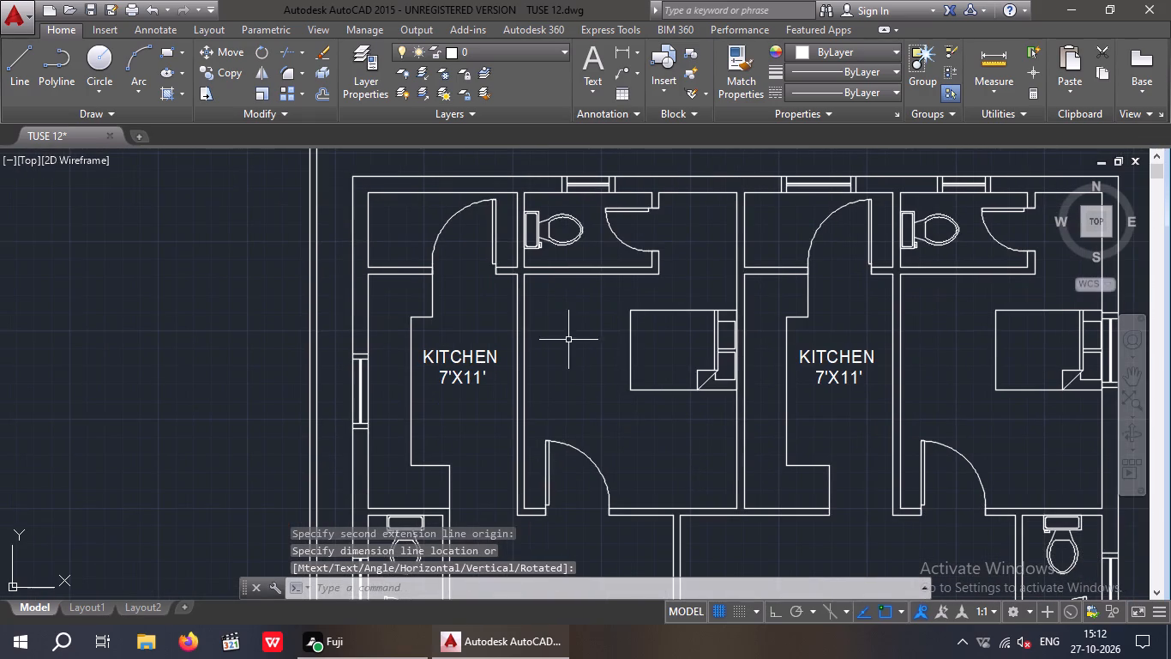
key("space")
scroll(520, 277, "up", 3)
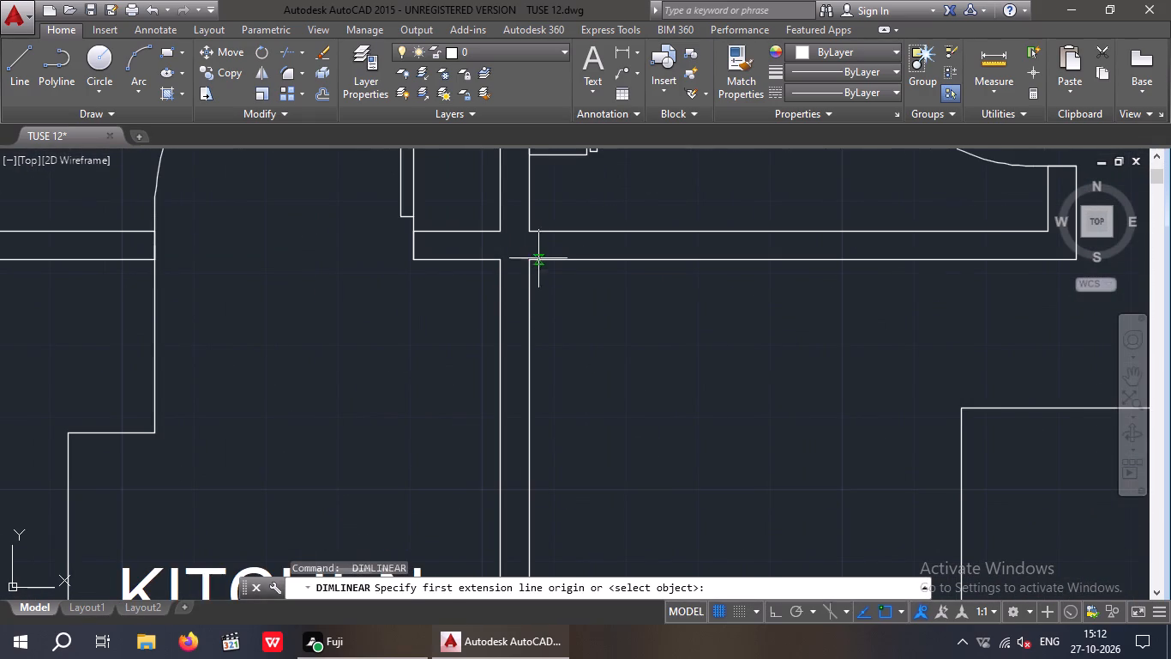
left_click(530, 261)
scroll(523, 261, "down", 4)
scroll(521, 510, "up", 3)
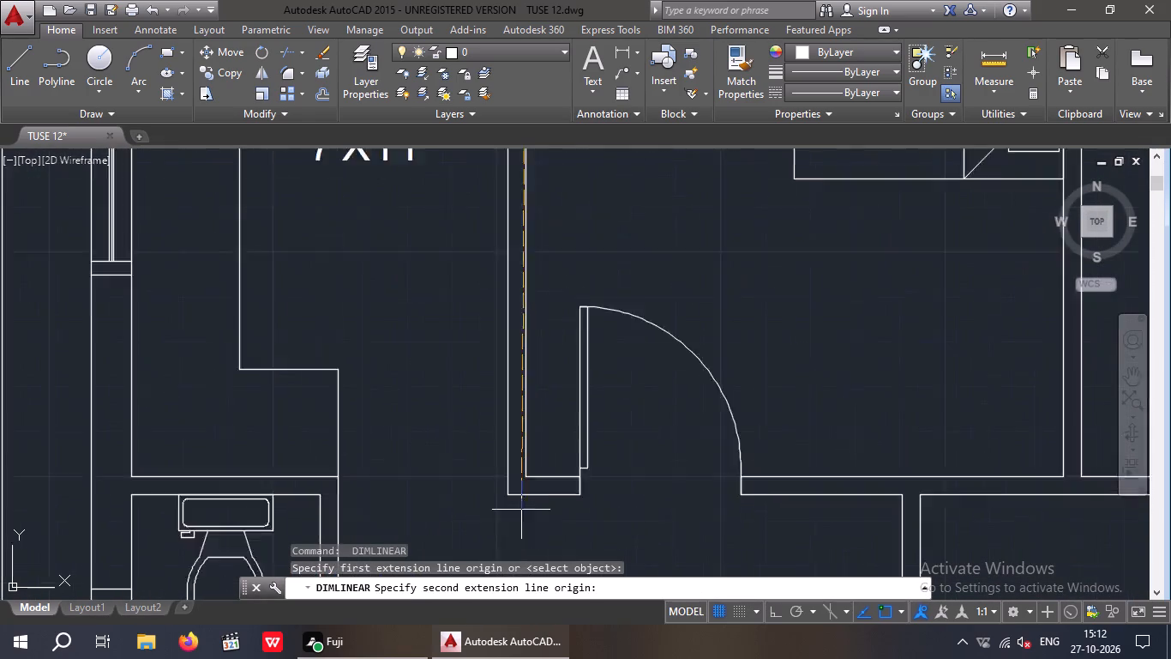
left_click(532, 462)
middle_click_drag(567, 404, 532, 539)
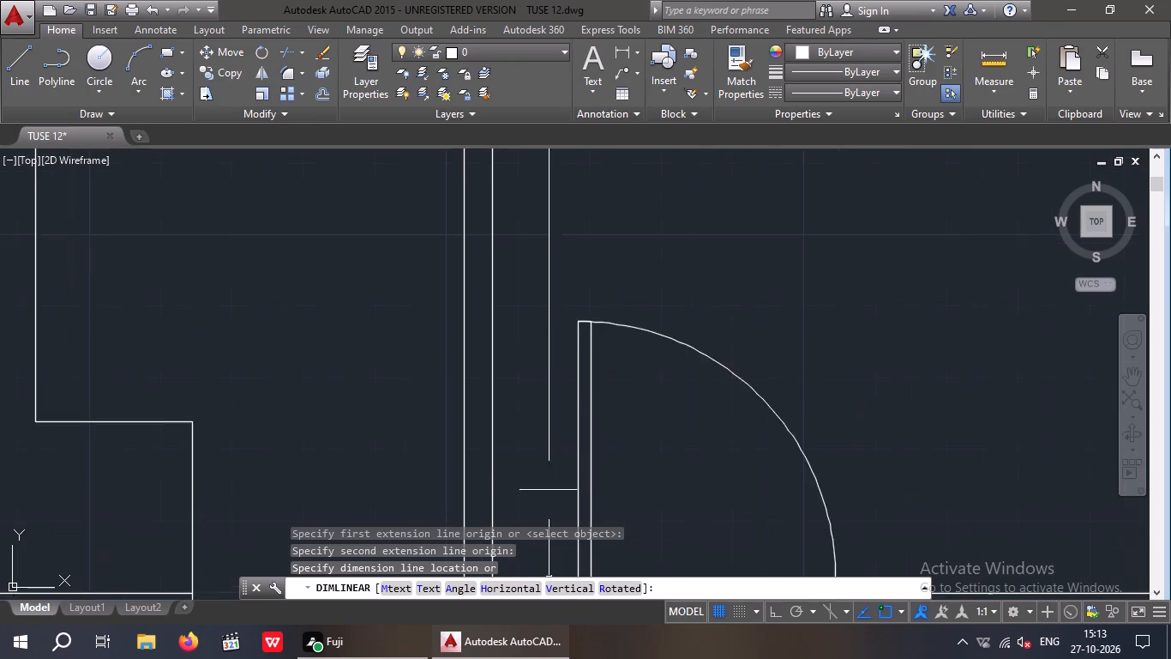
scroll(560, 430, "down", 4)
key("space")
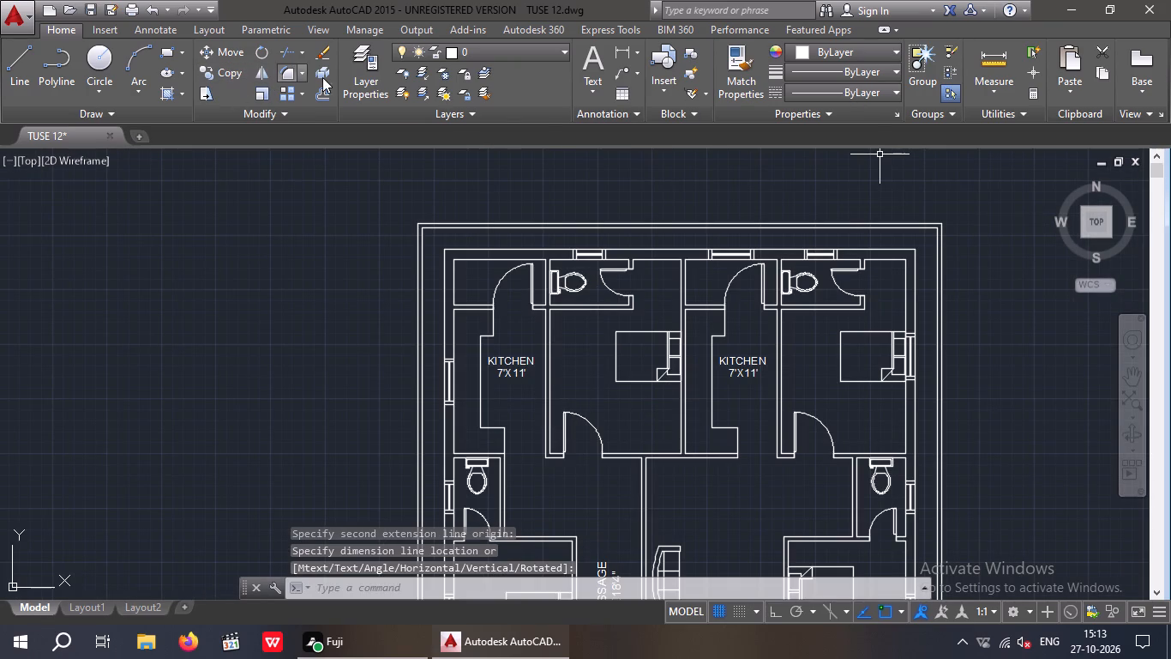
Create a wide multiline text frame from inside the bedroom between the kitchens to beyond the plan's right side, with text height 8".
left_click(588, 62)
scroll(555, 373, "up", 2)
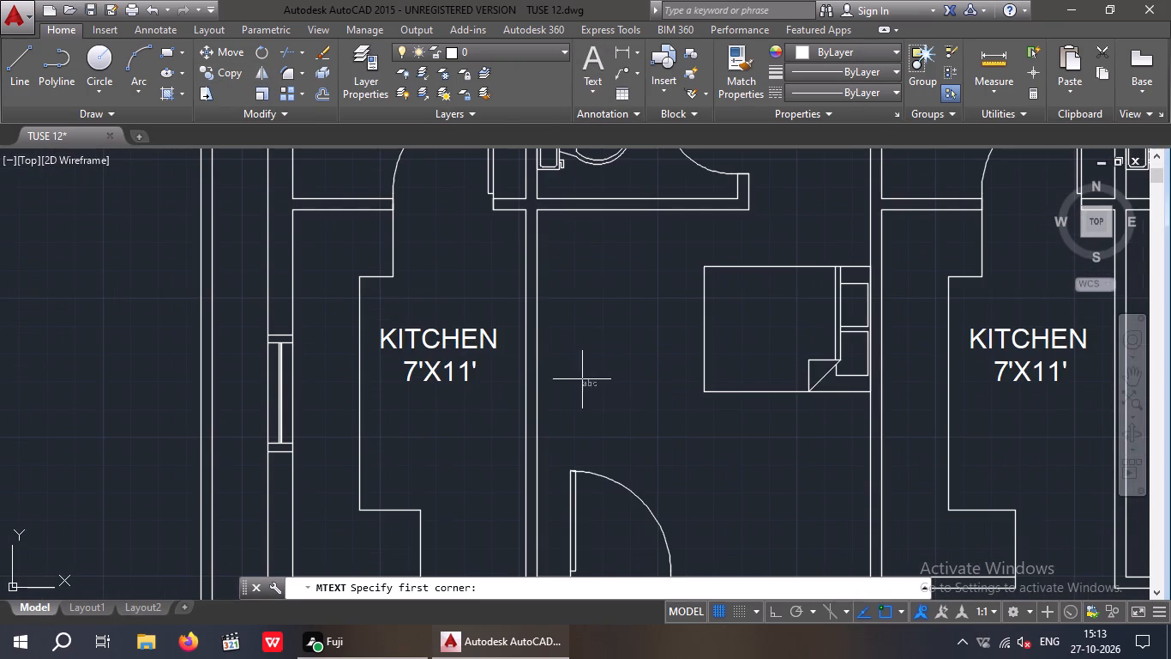
left_click_drag(550, 298, 555, 319)
middle_click_drag(650, 450, 542, 456)
scroll(617, 433, "down", 2)
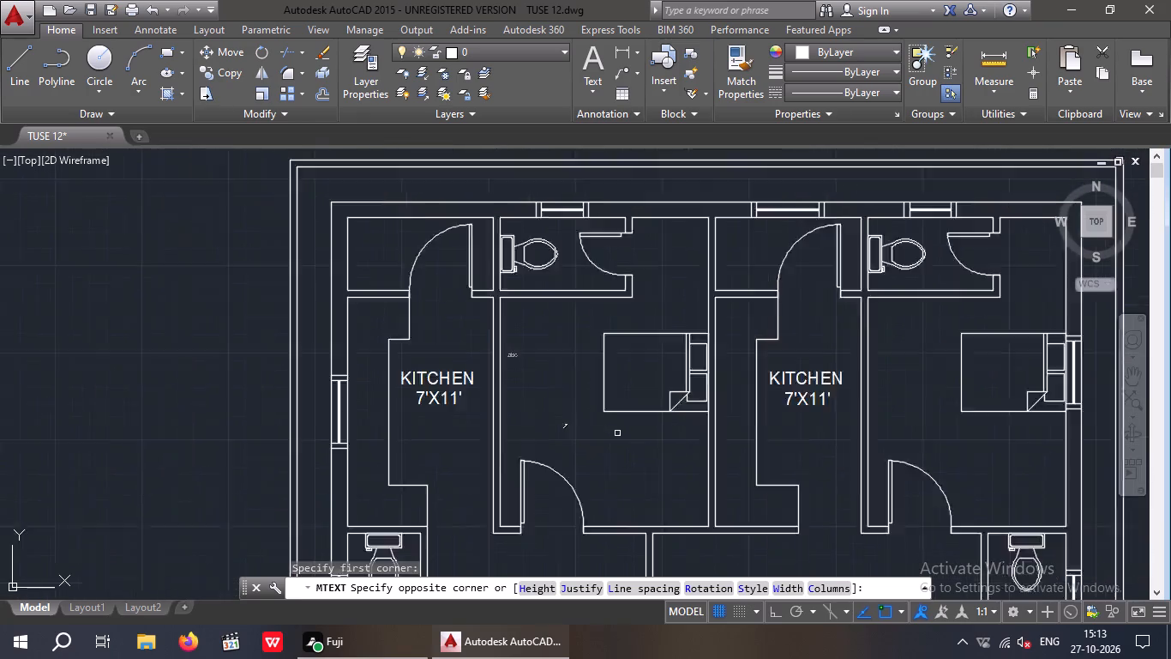
scroll(618, 433, "down", 1)
left_click(991, 429)
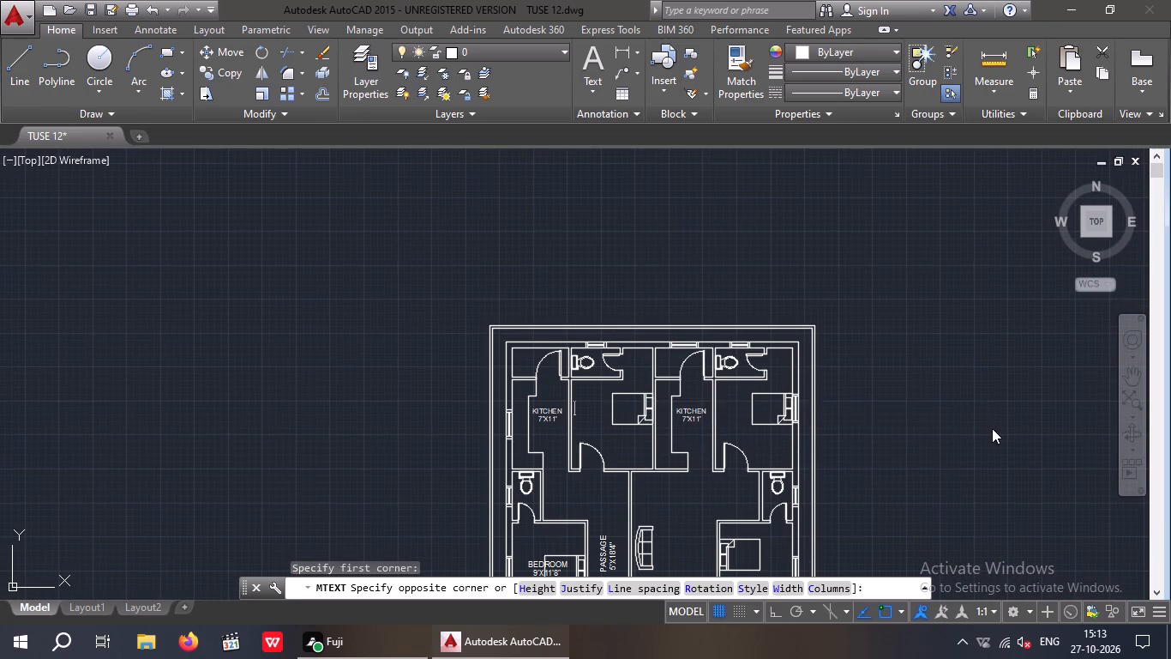
left_click(178, 73)
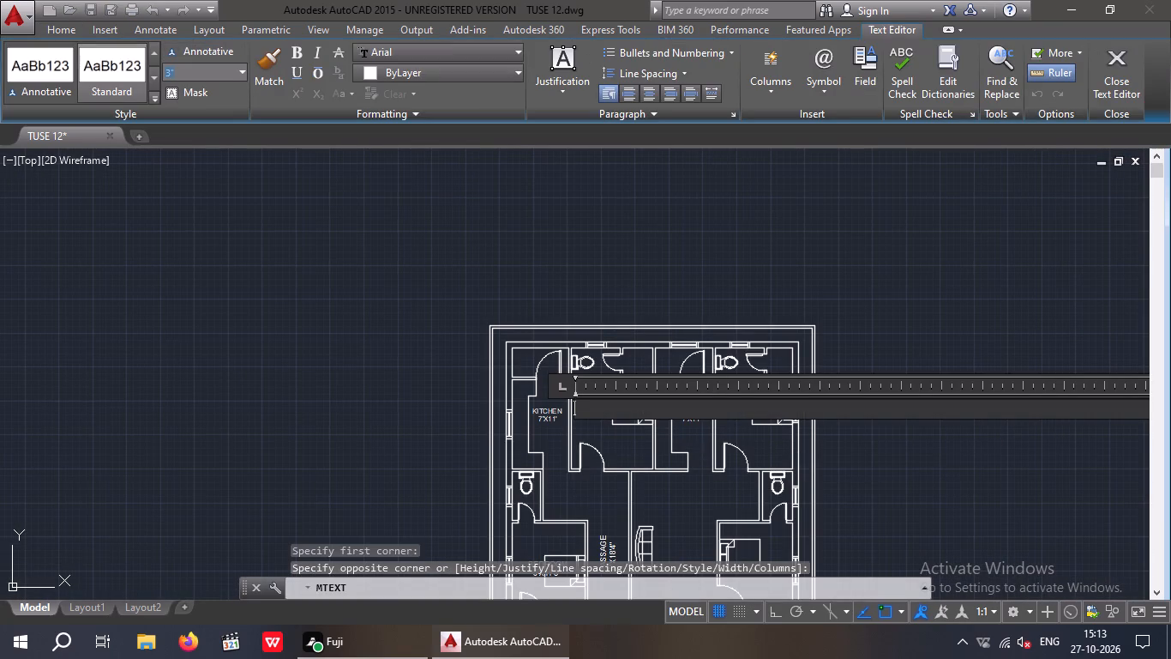
key("8")
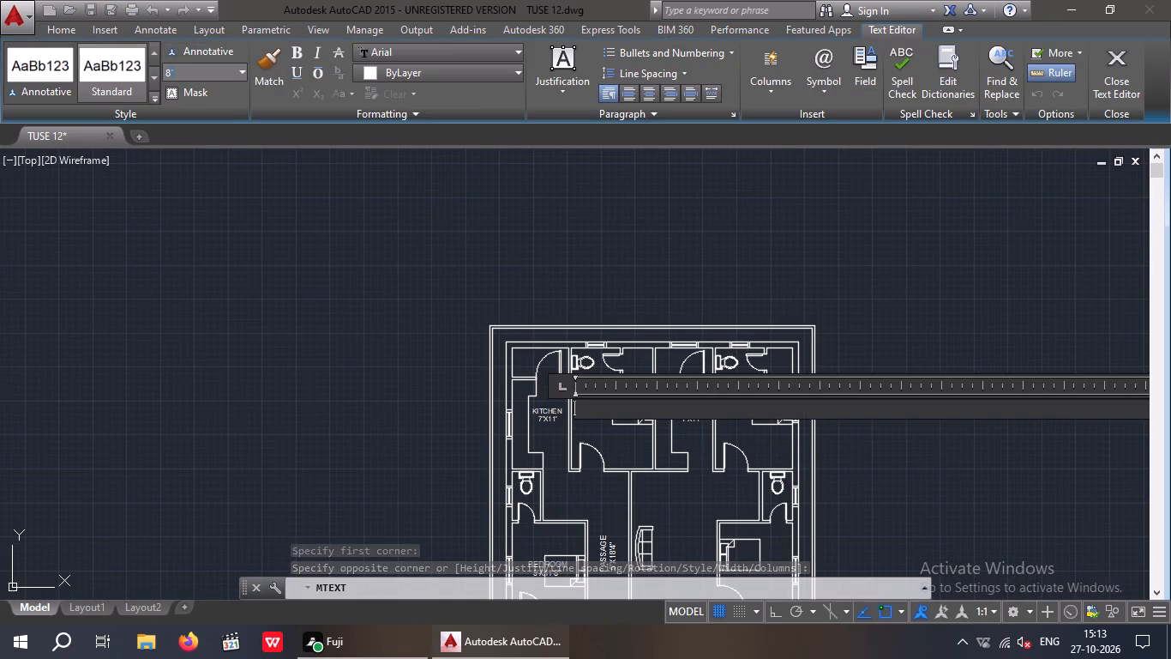
key("shift+quotedbl")
key("Return")
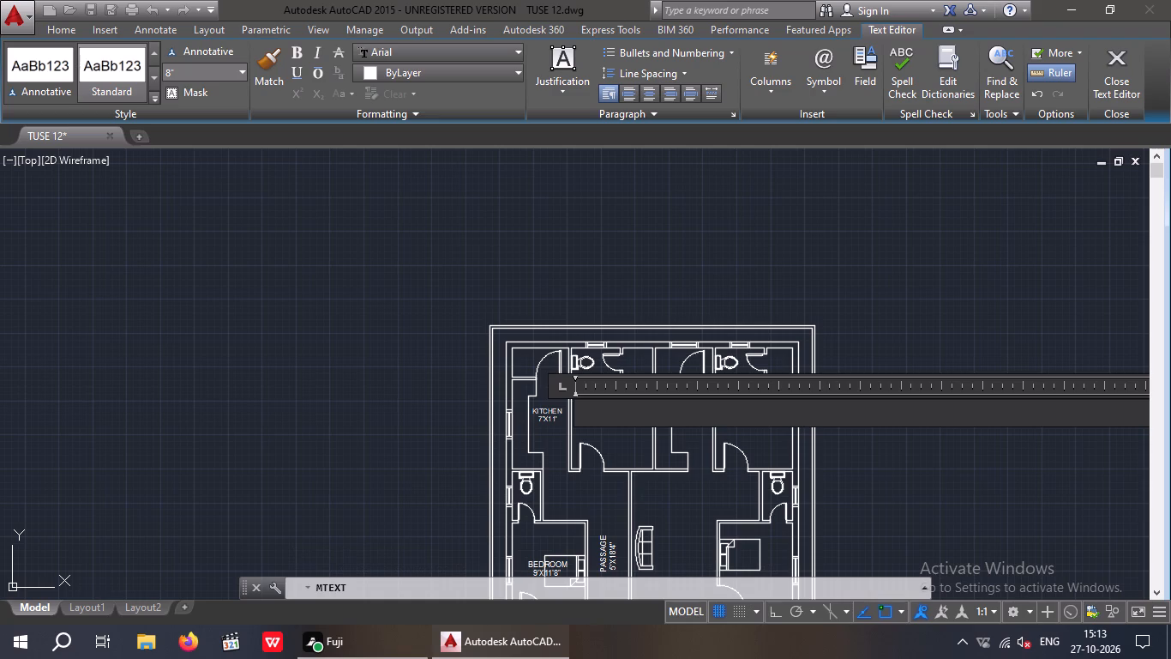
Enter the label text BEDROOM with the size 10'X11' on a second line.
type("BEDROOM")
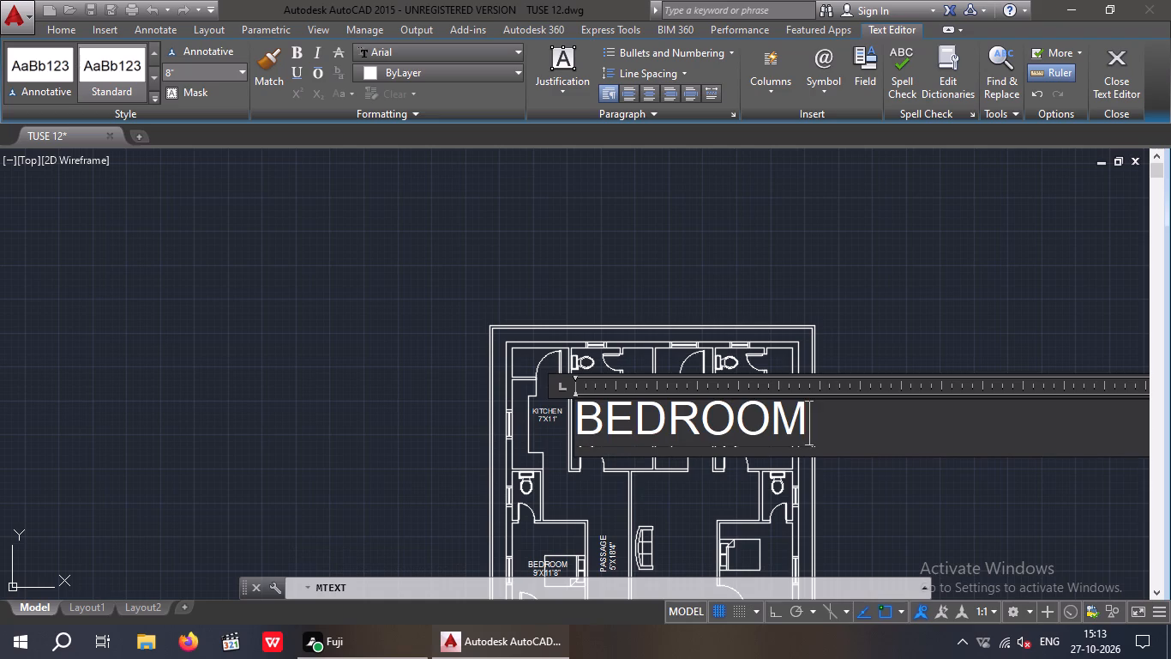
key("Return")
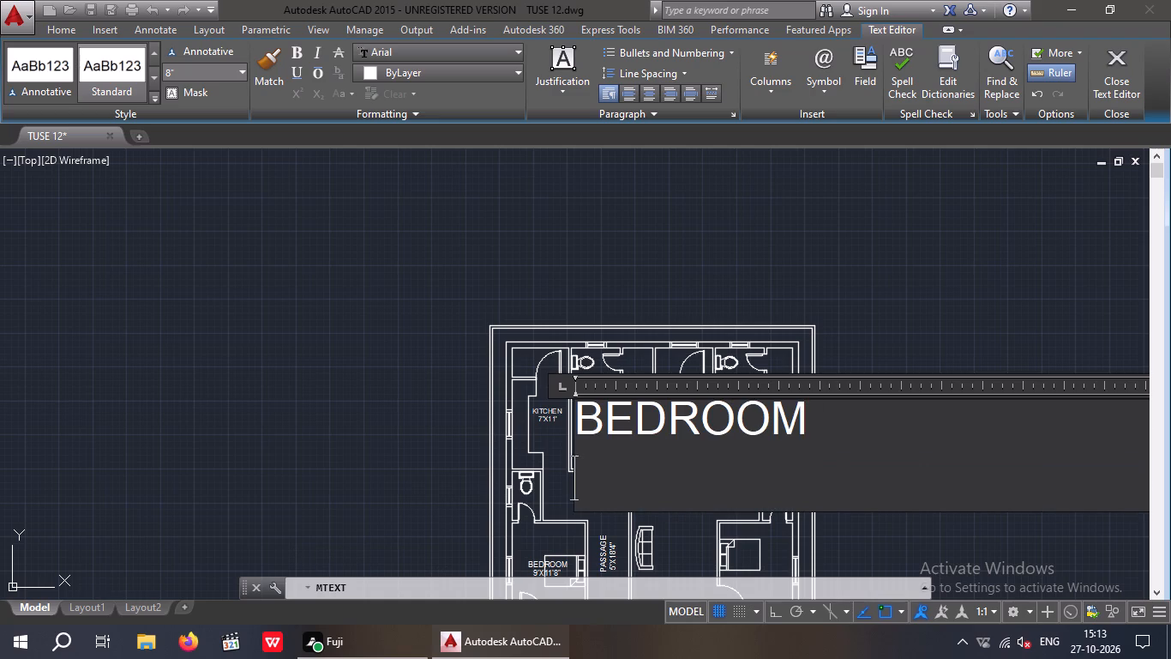
type("10")
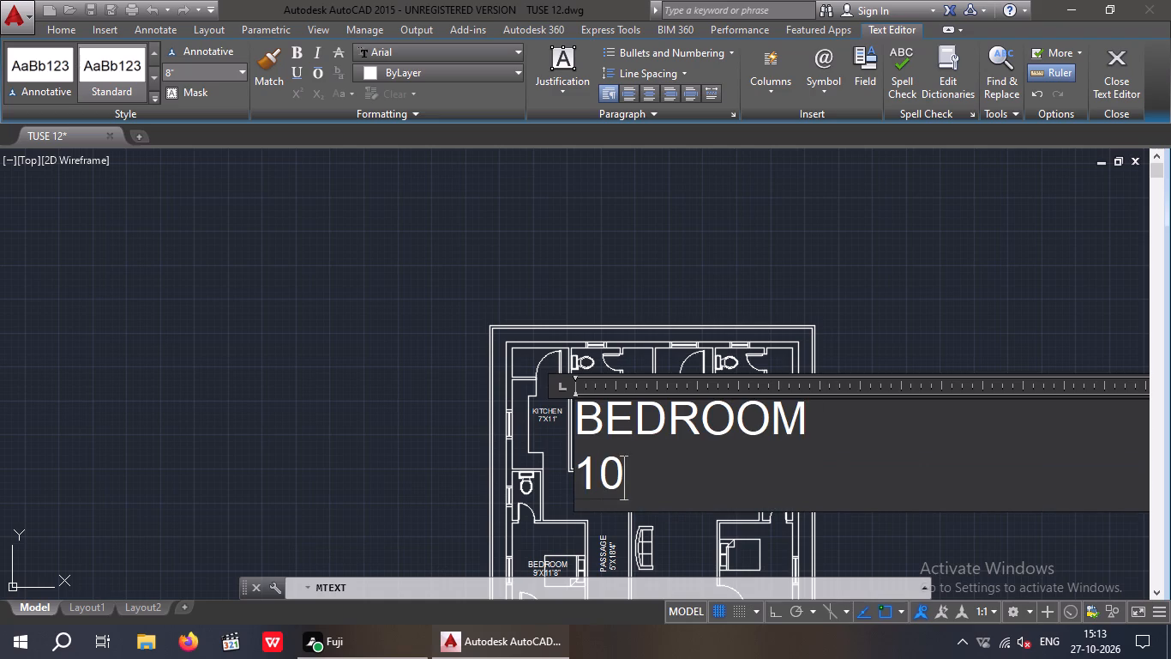
key("apostrophe")
type("11'")
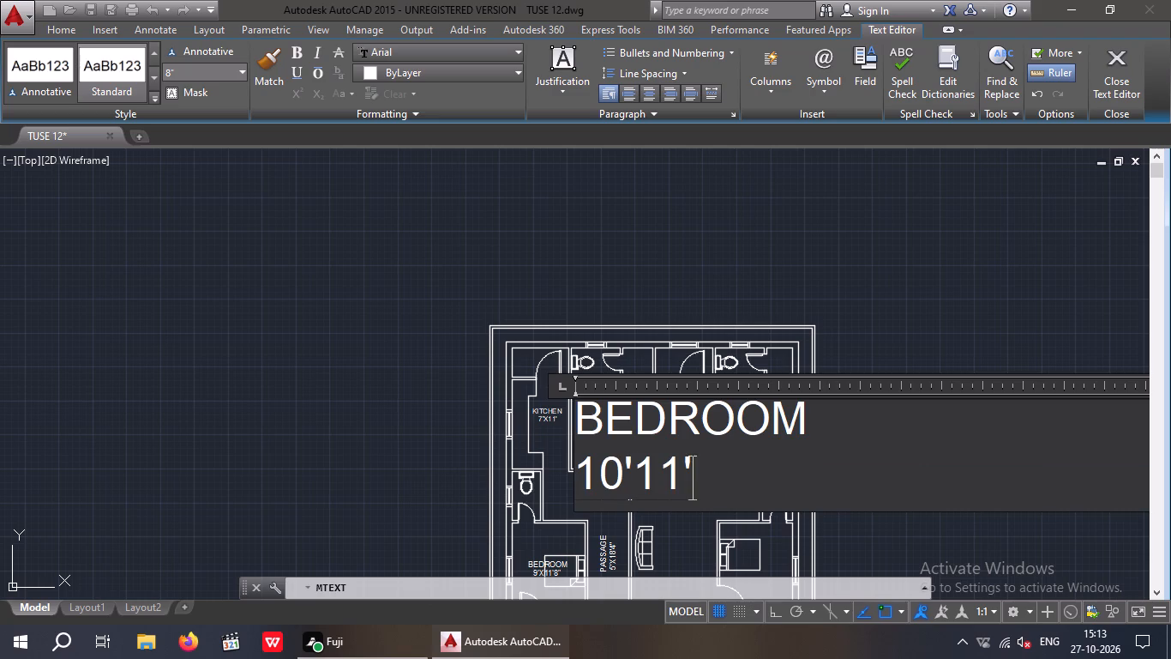
key("Left")
key("Left")
key("Left")
key("x")
Indent the 10'X11' line three spaces to centre it under BEDROOM, and finish the label.
key("Left")
key("Left")
key("Left")
key("Left")
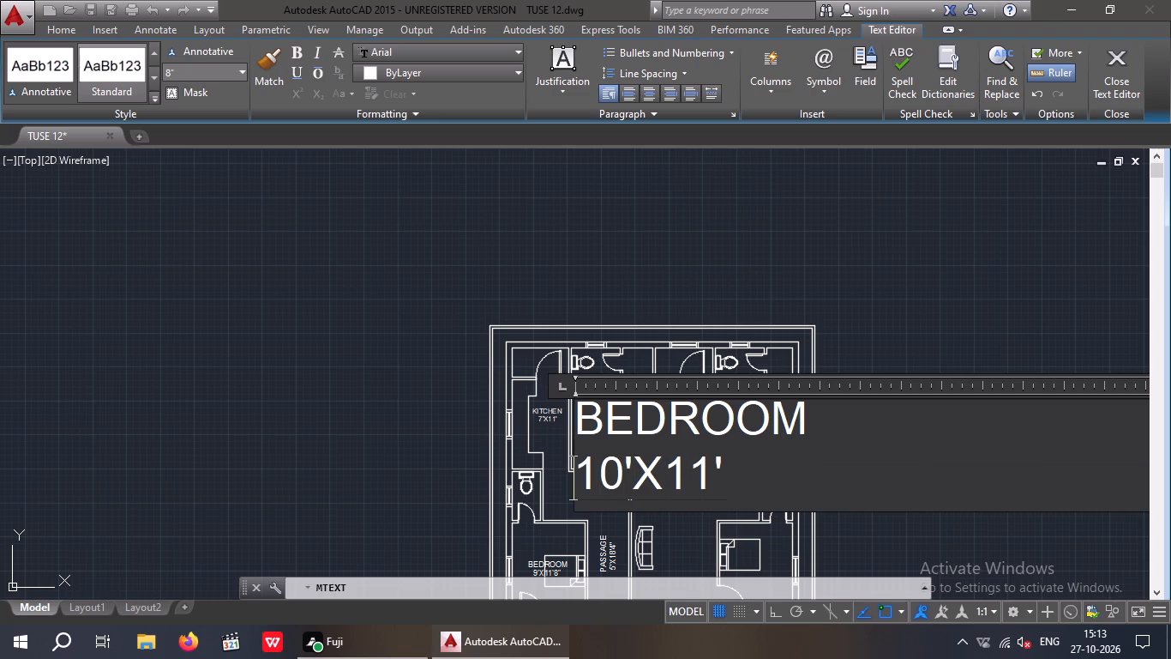
key("space")
key("space")
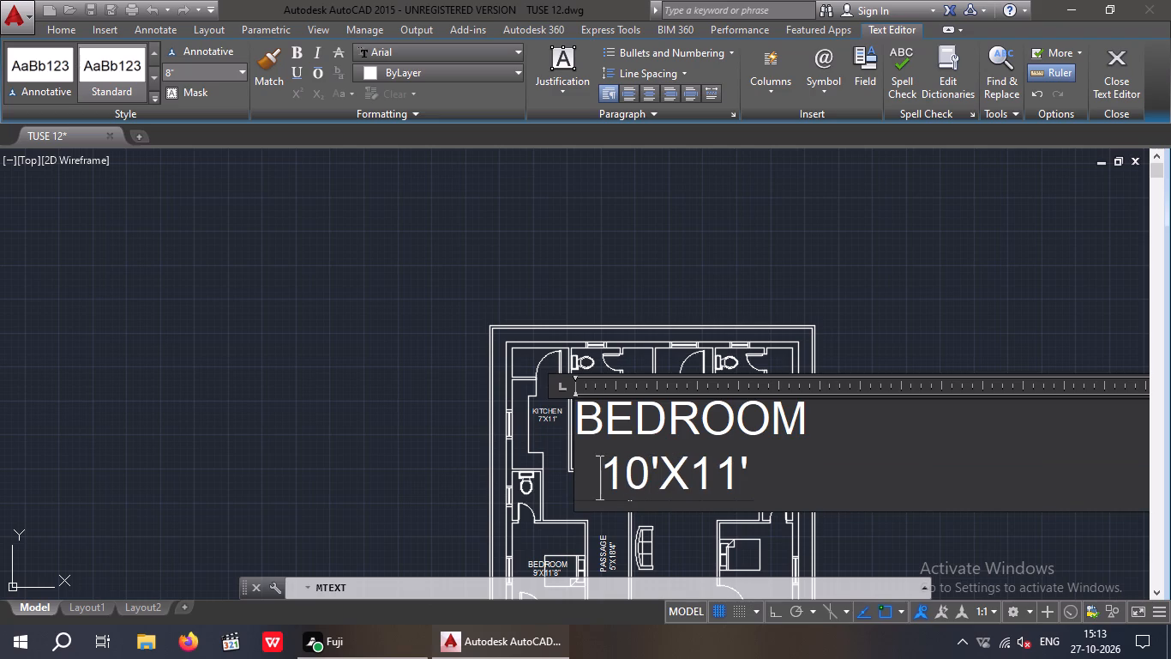
key("space")
key("BackSpace")
key("space")
left_click(135, 328)
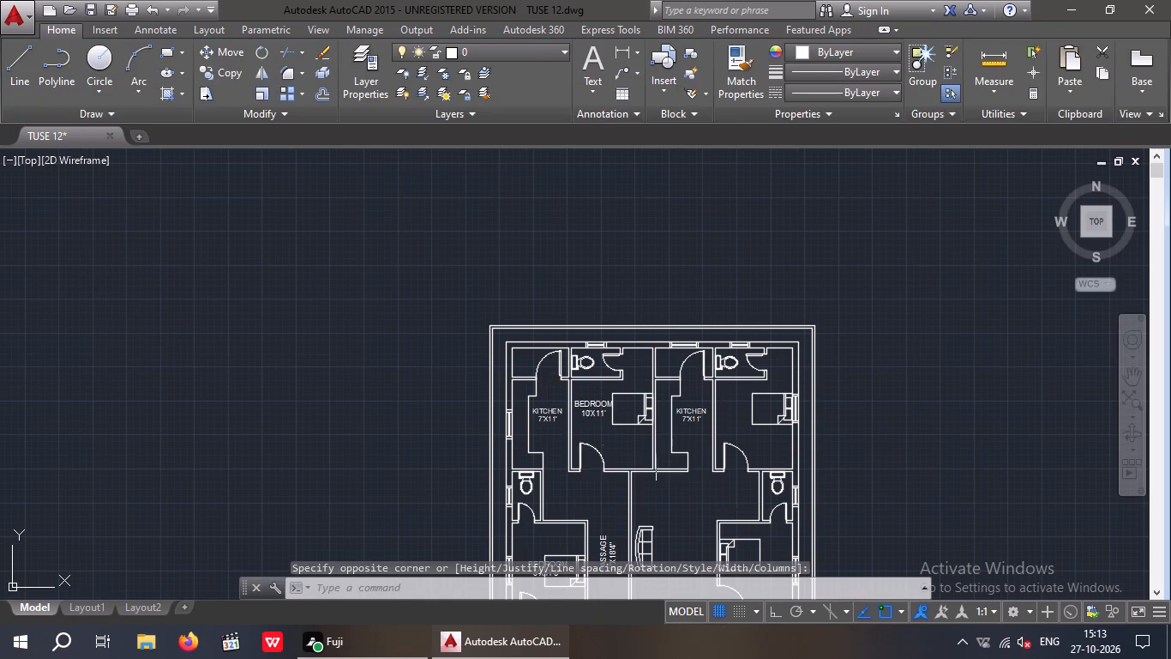
Rotate the BEDROOM 10'X11' label a quarter turn about the right end of BEDROOM, with Ortho on, so it reads downward.
scroll(670, 440, "up", 4)
scroll(370, 348, "down", 2)
left_click_drag(363, 358, 337, 346)
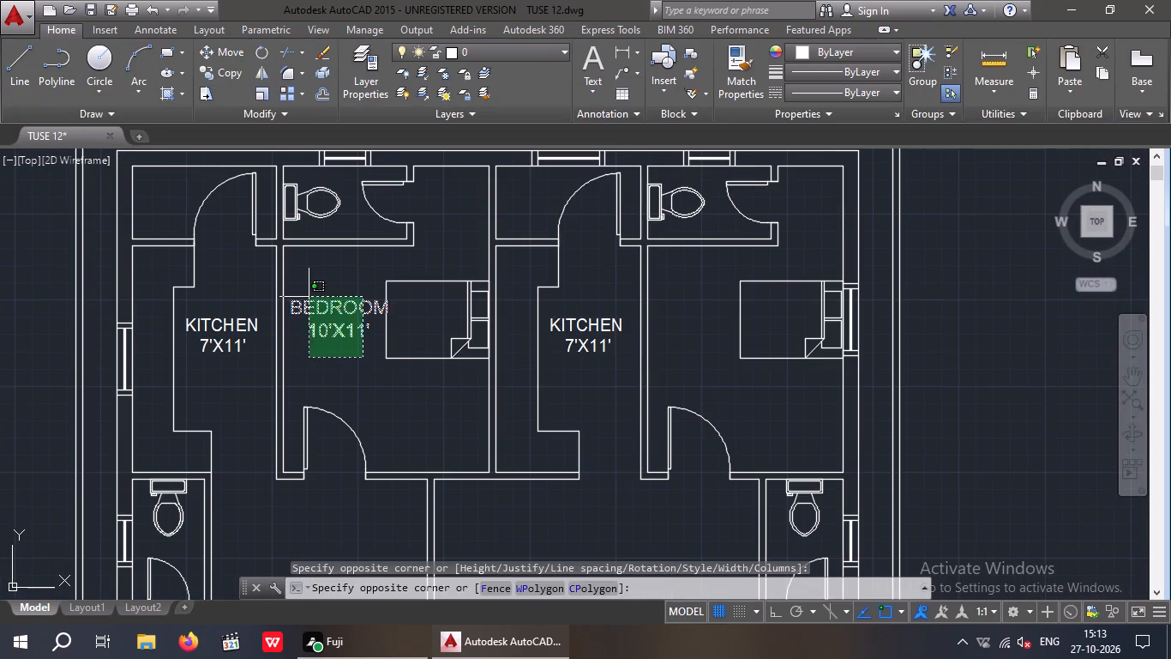
left_click(309, 297)
left_click(259, 55)
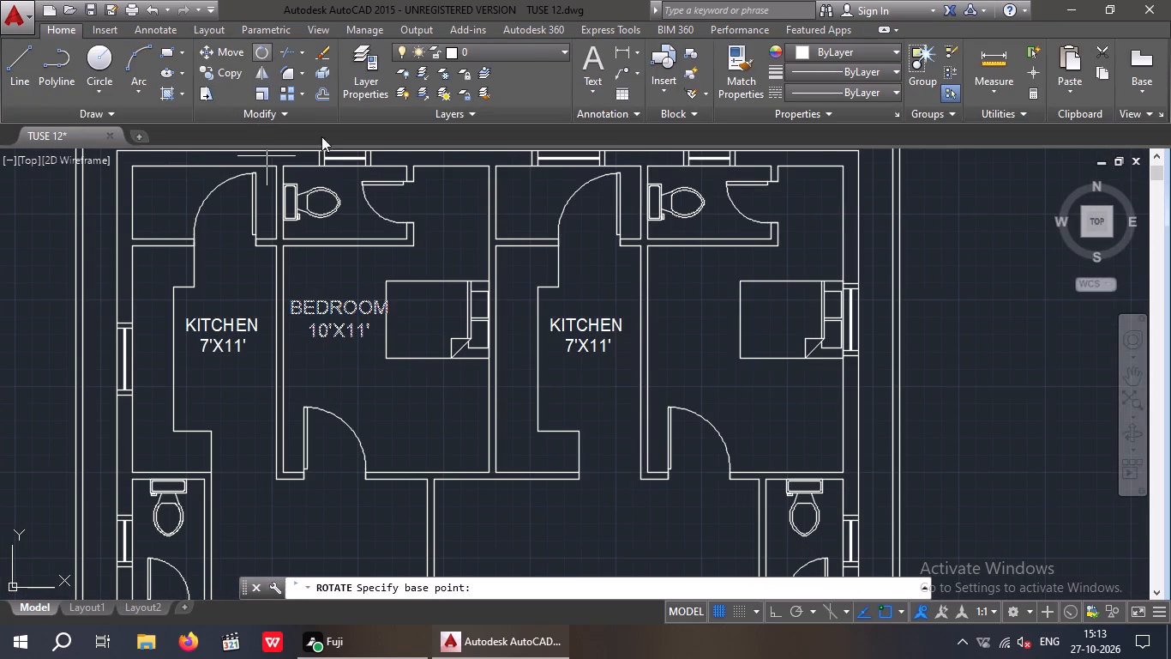
left_click(777, 615)
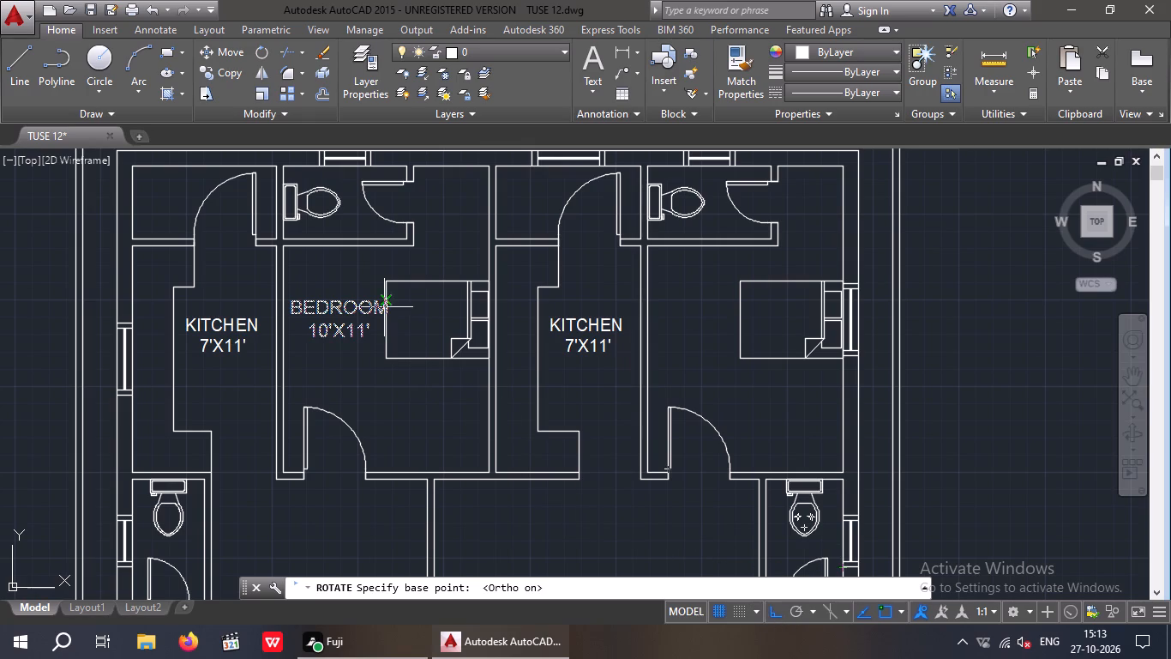
left_click(384, 306)
left_click(362, 423)
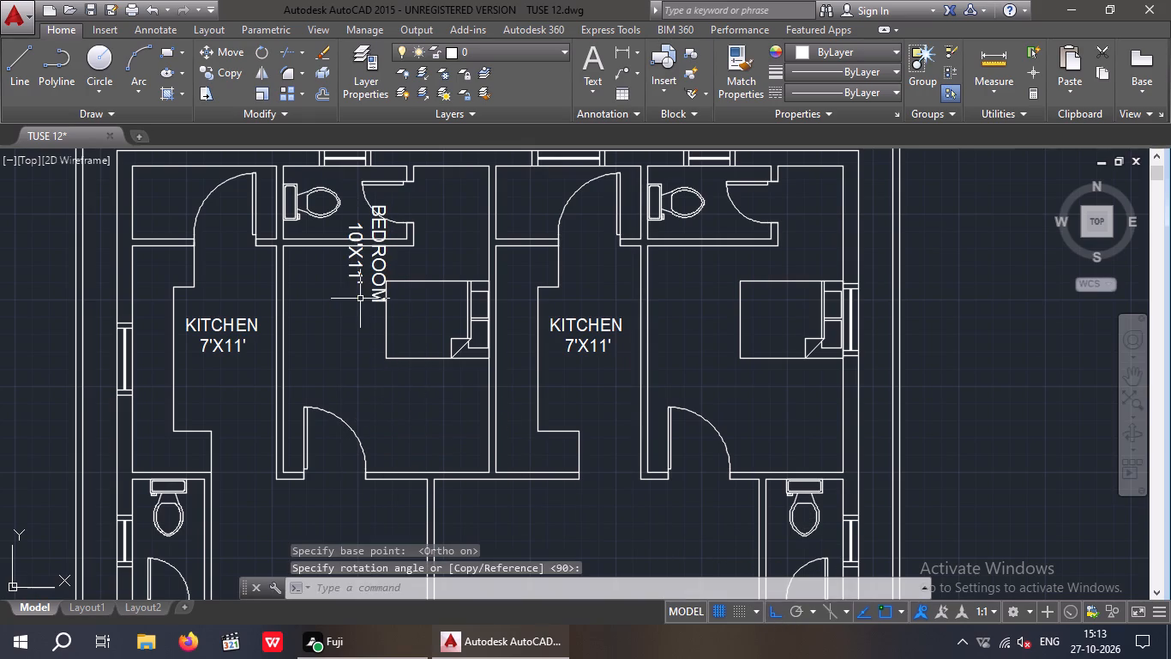
Move the rotated BEDROOM label, with Ortho off, into the open floor between the bedroom's left wall and the bed.
left_click(372, 274)
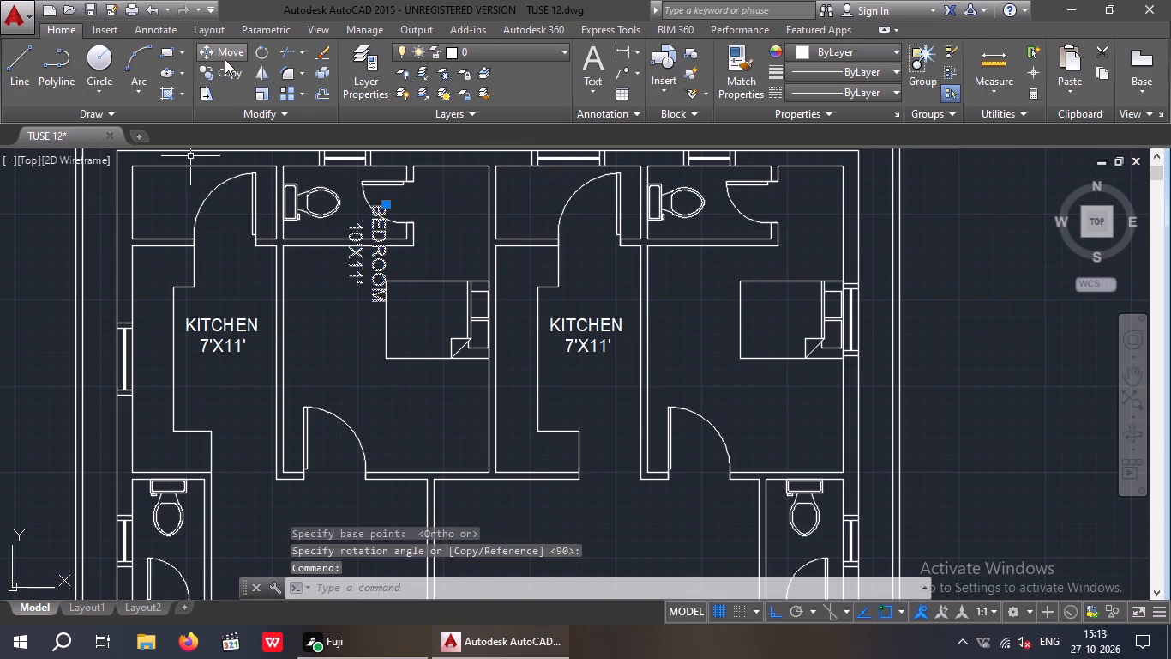
left_click(226, 58)
left_click_drag(350, 281, 349, 289)
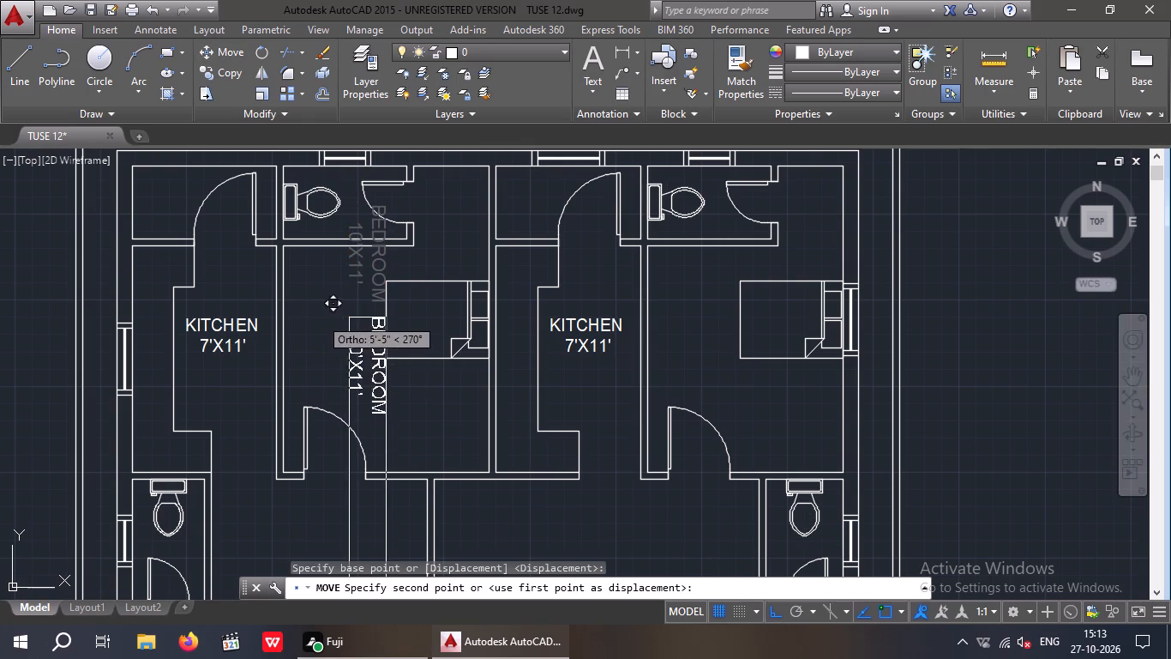
left_click(777, 614)
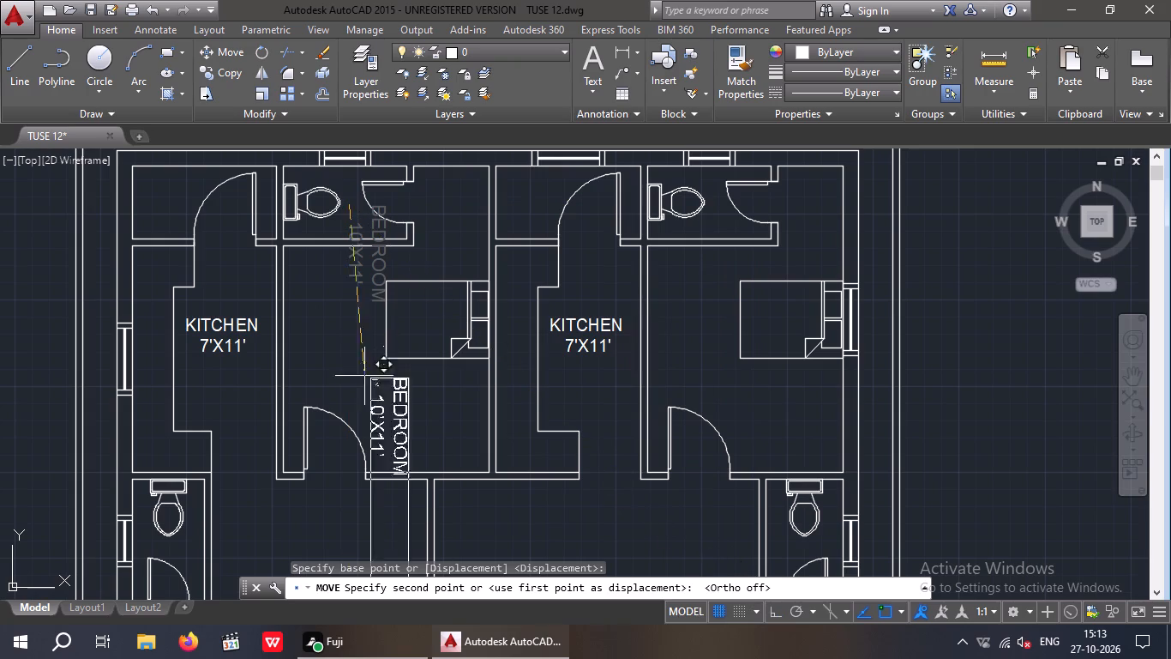
scroll(330, 301, "up", 1)
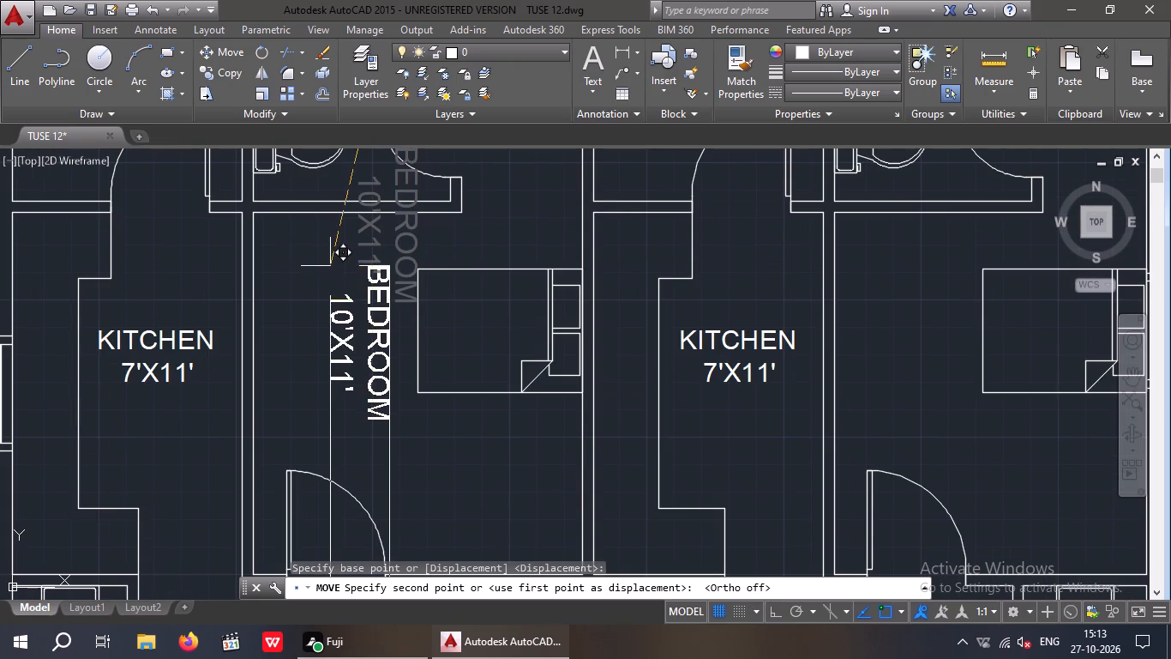
left_click(329, 269)
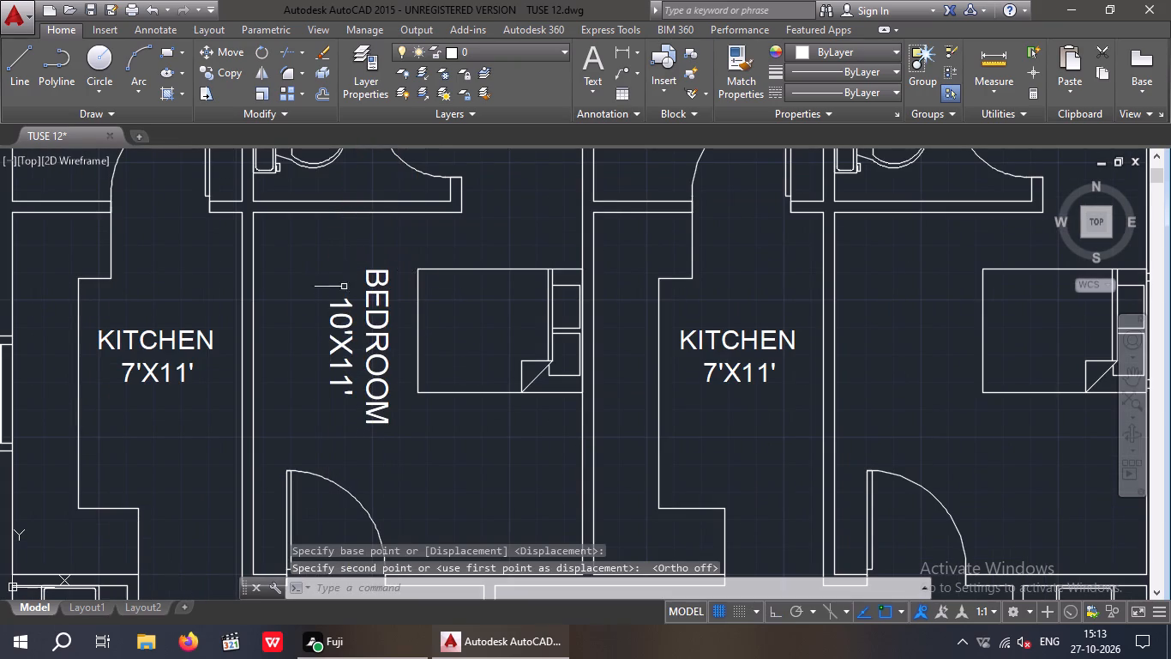
Copy the vertical BEDROOM 10'X11' label into the right-hand upper bedroom, between its left wall and the bed.
left_click_drag(403, 462, 373, 410)
left_click(353, 366)
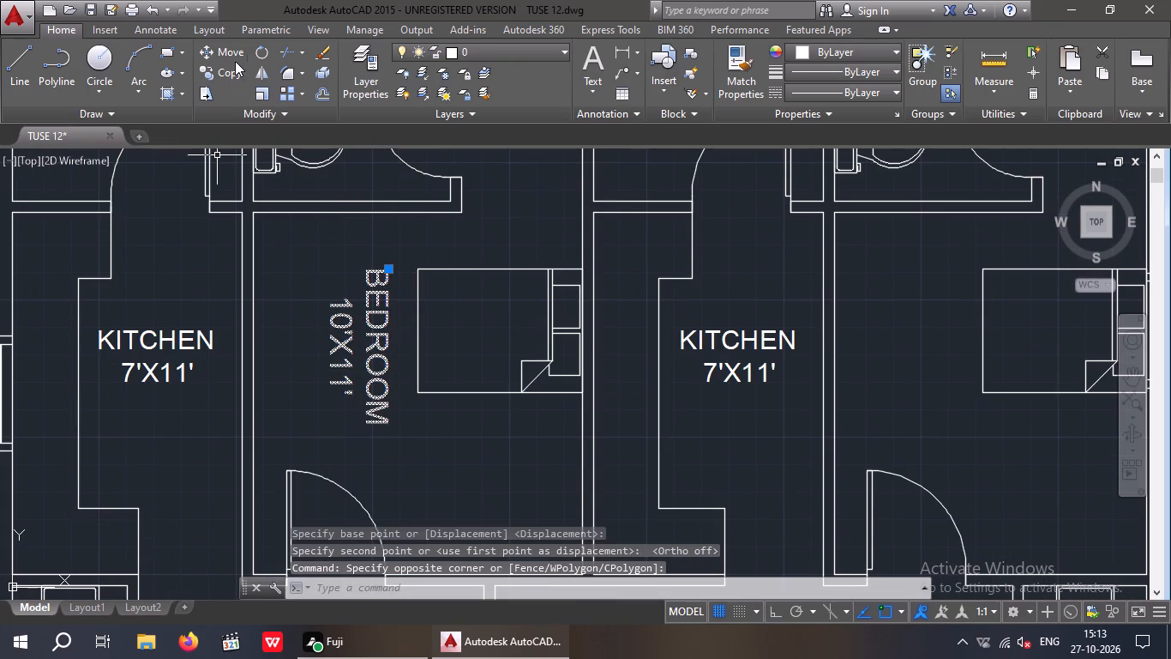
left_click(231, 71)
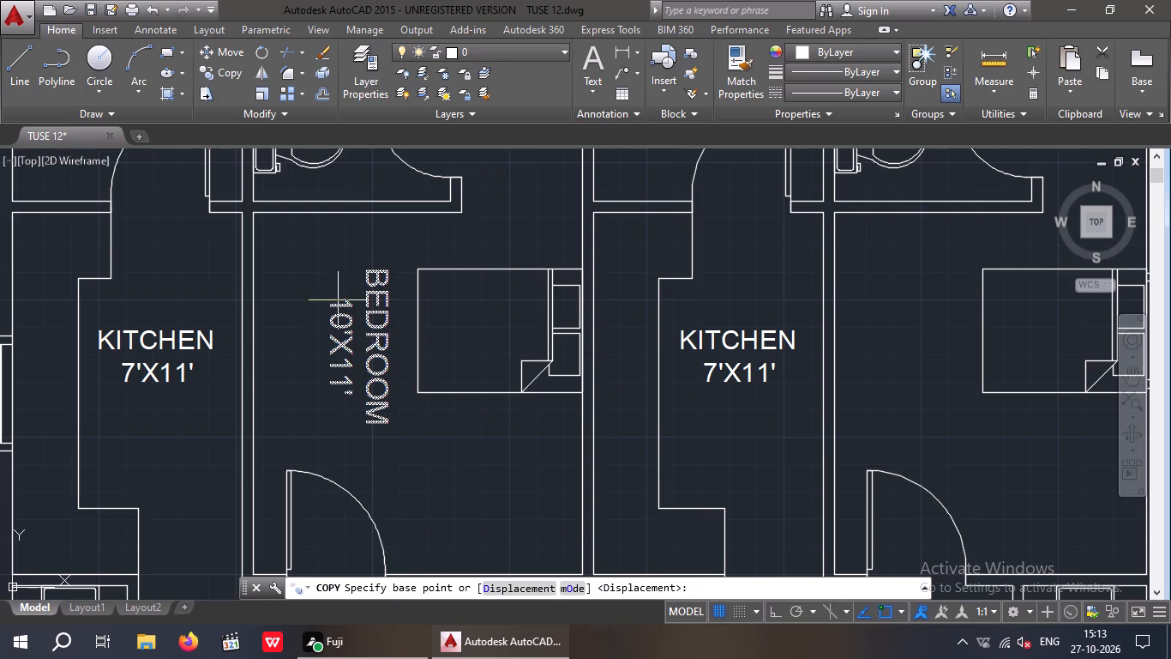
left_click(347, 277)
middle_click_drag(531, 291, 301, 292)
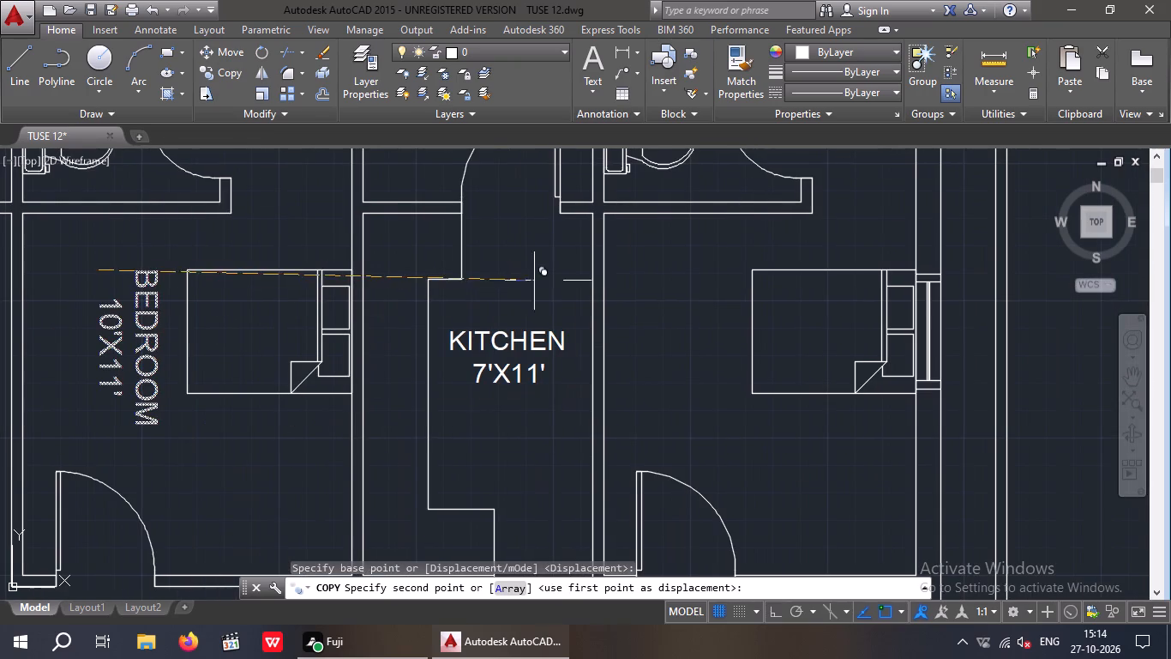
left_click(661, 270)
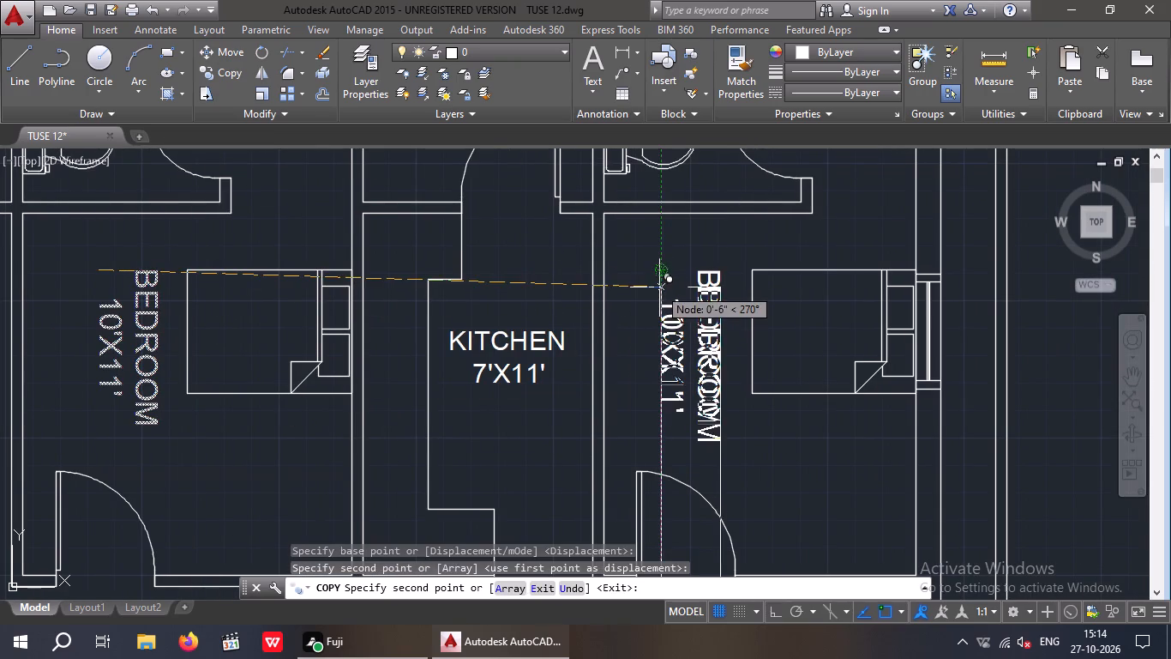
key("space")
Measure the right-hand upper toilet's width along its lower inner wall with a linear dimension.
scroll(636, 324, "down", 2)
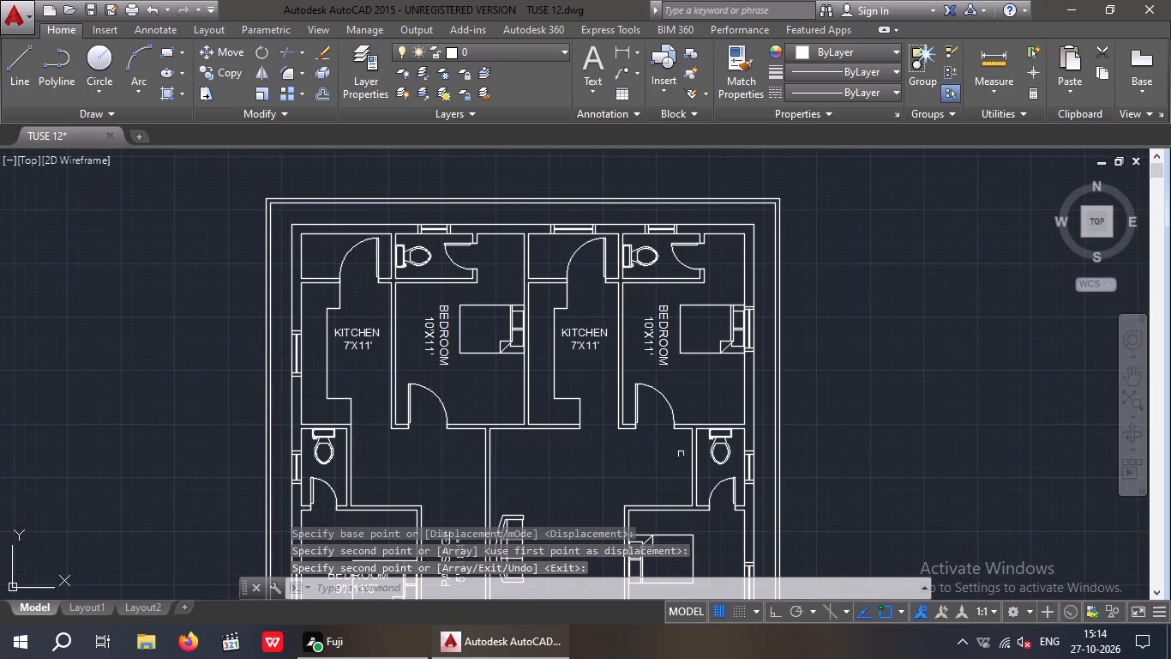
left_click(621, 55)
scroll(640, 273, "up", 3)
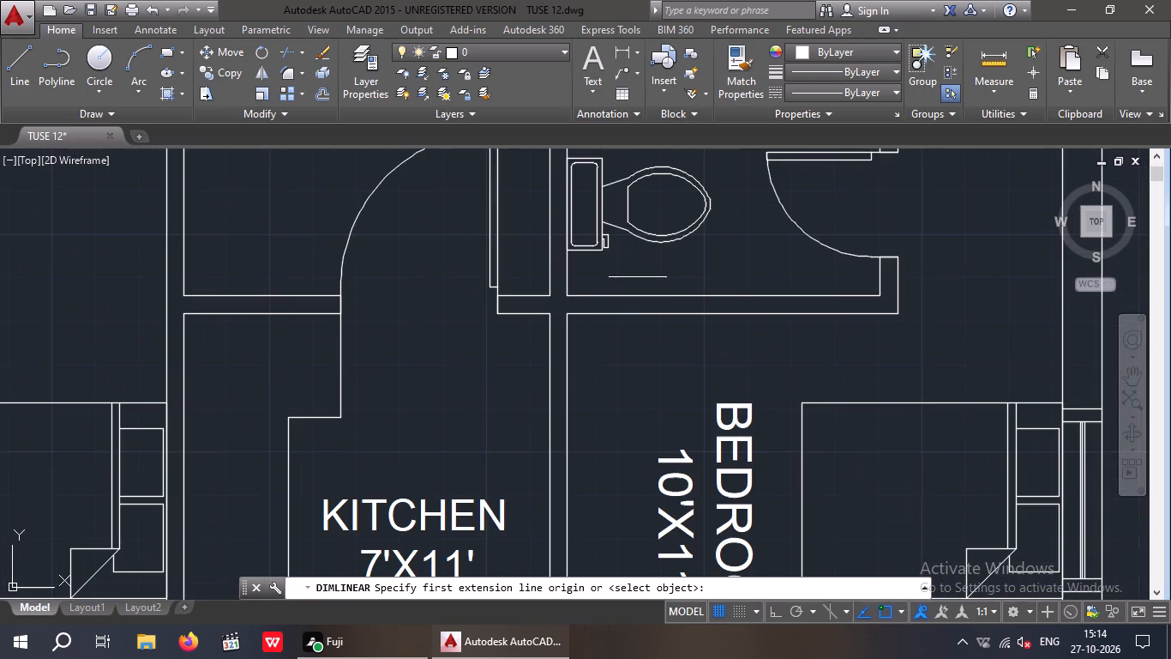
left_click(563, 294)
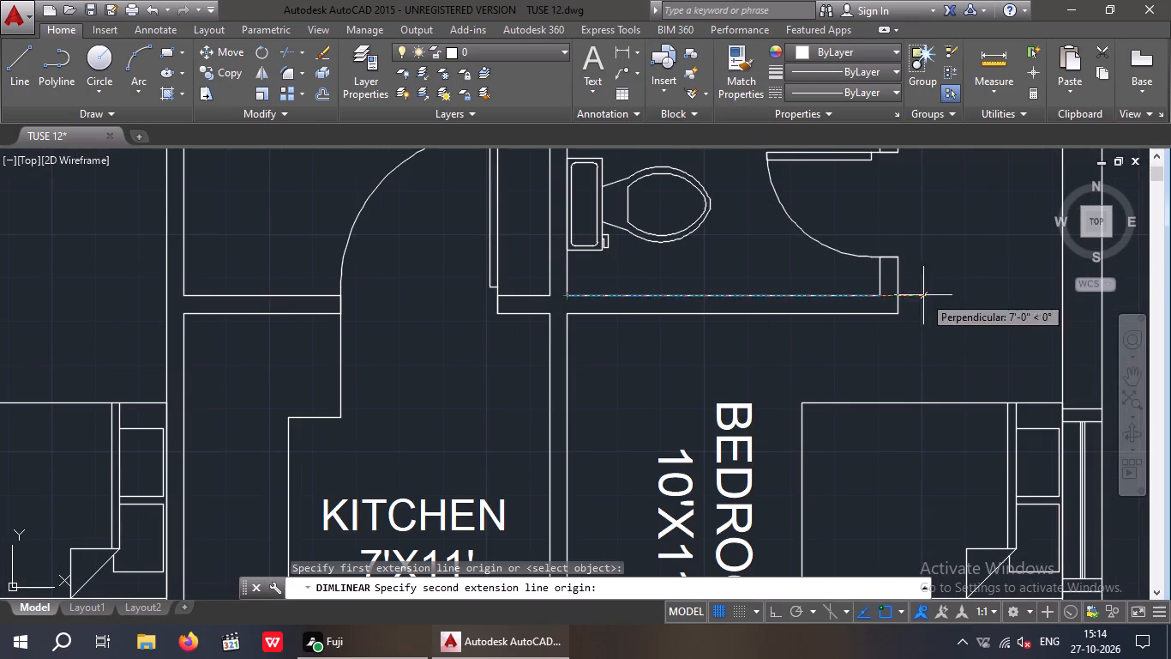
left_click(884, 292)
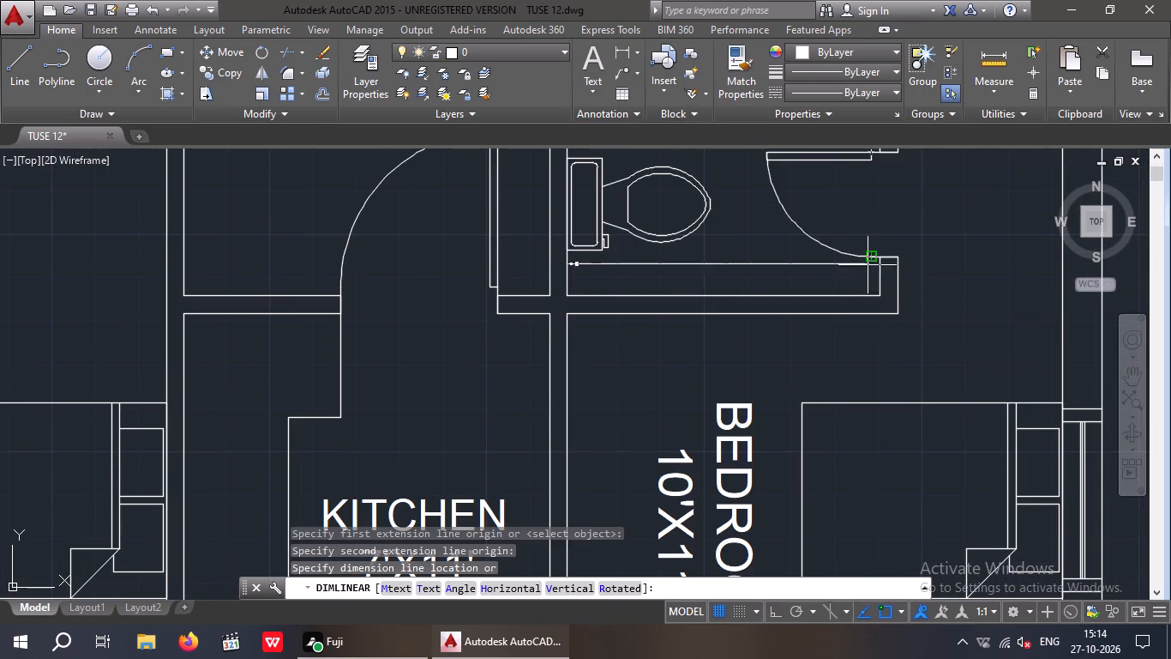
scroll(870, 274, "down", 2)
key("space")
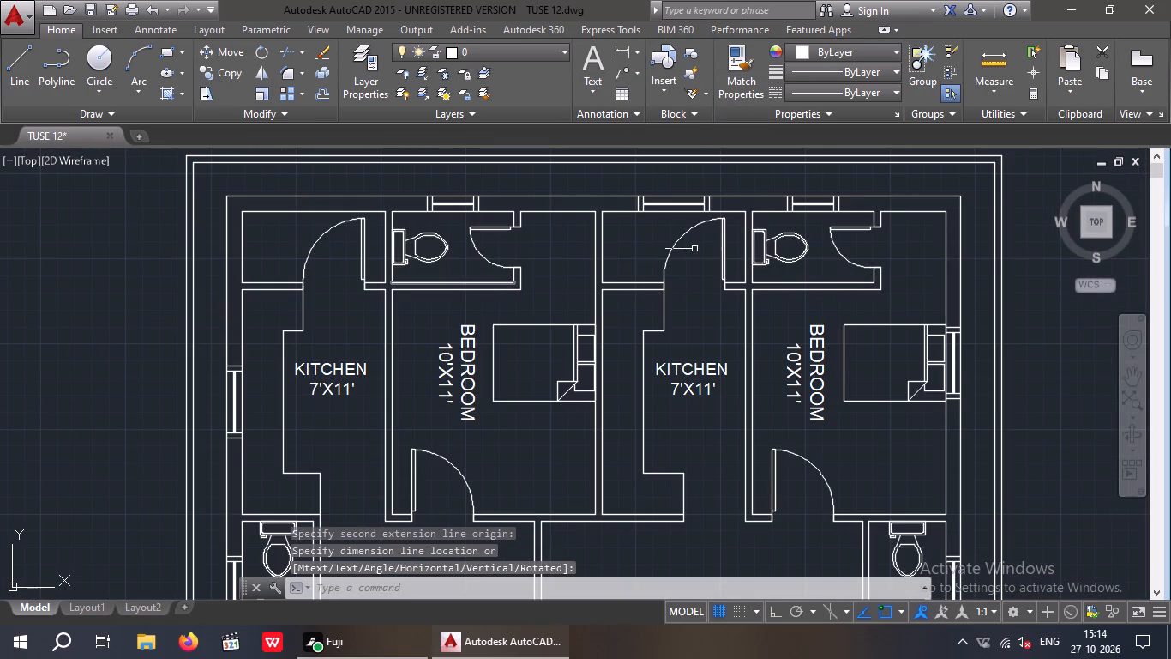
Measure the same toilet's depth along its left inner wall, from the upper to the lower corner, with a linear dimension.
key("space")
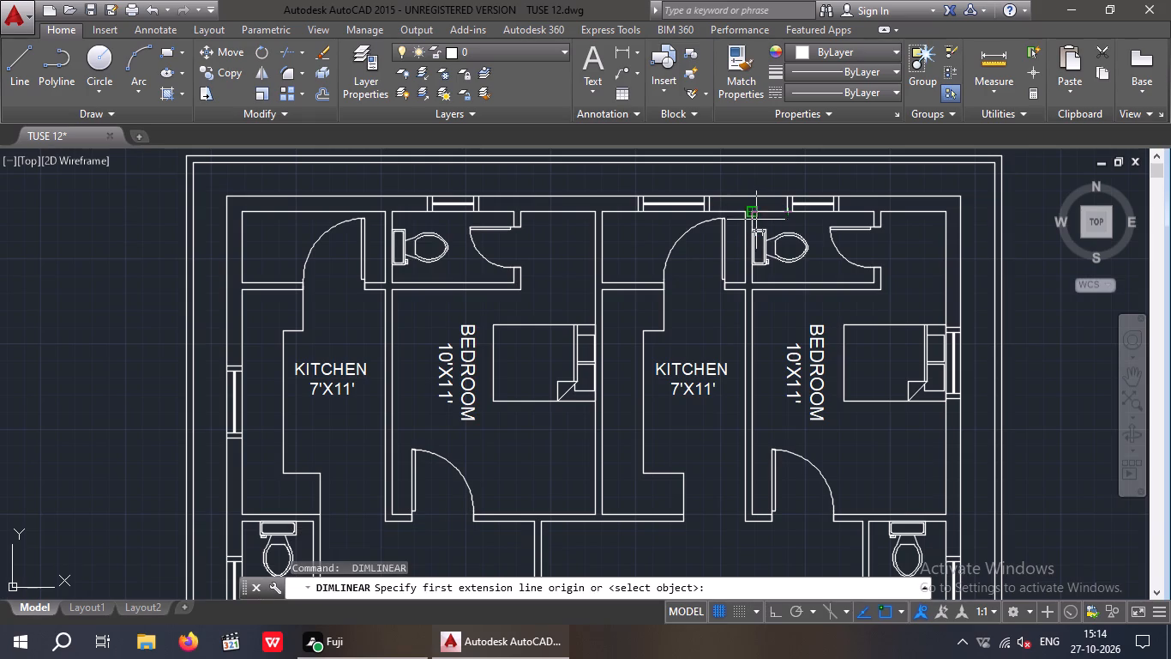
scroll(756, 219, "up", 3)
left_click(734, 193)
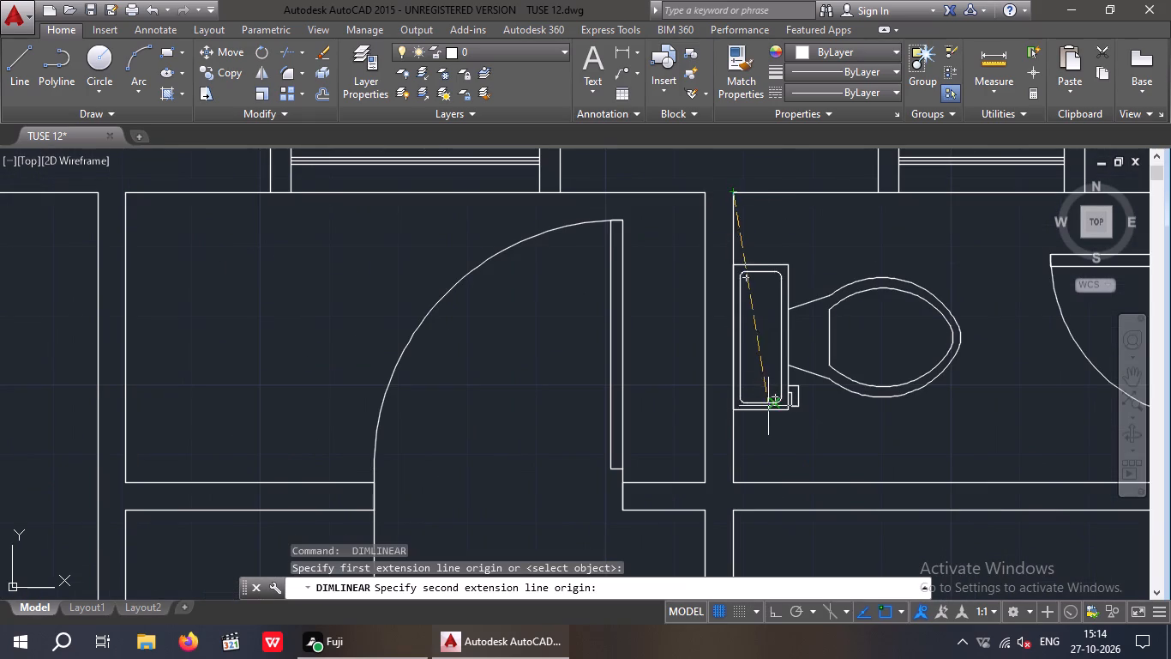
left_click(737, 482)
scroll(780, 414, "up", 3)
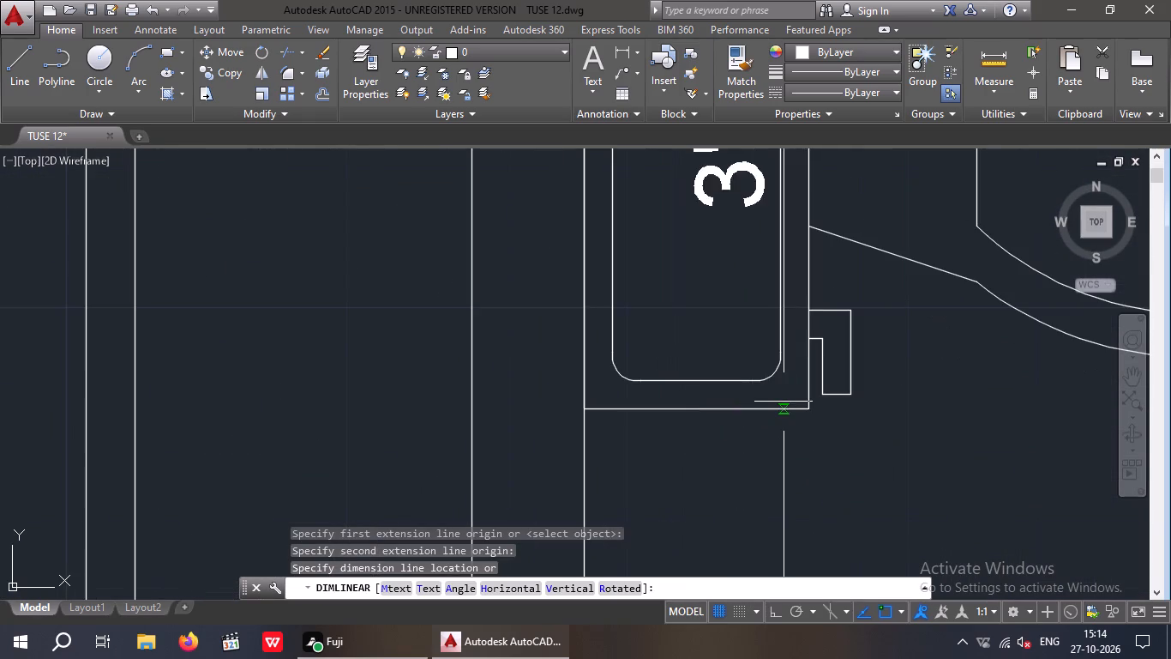
key("space")
Create a wide multiline text frame from above the WC in the left-hand upper toilet to the right-hand toilet, with text height 6".
scroll(784, 402, "down", 8)
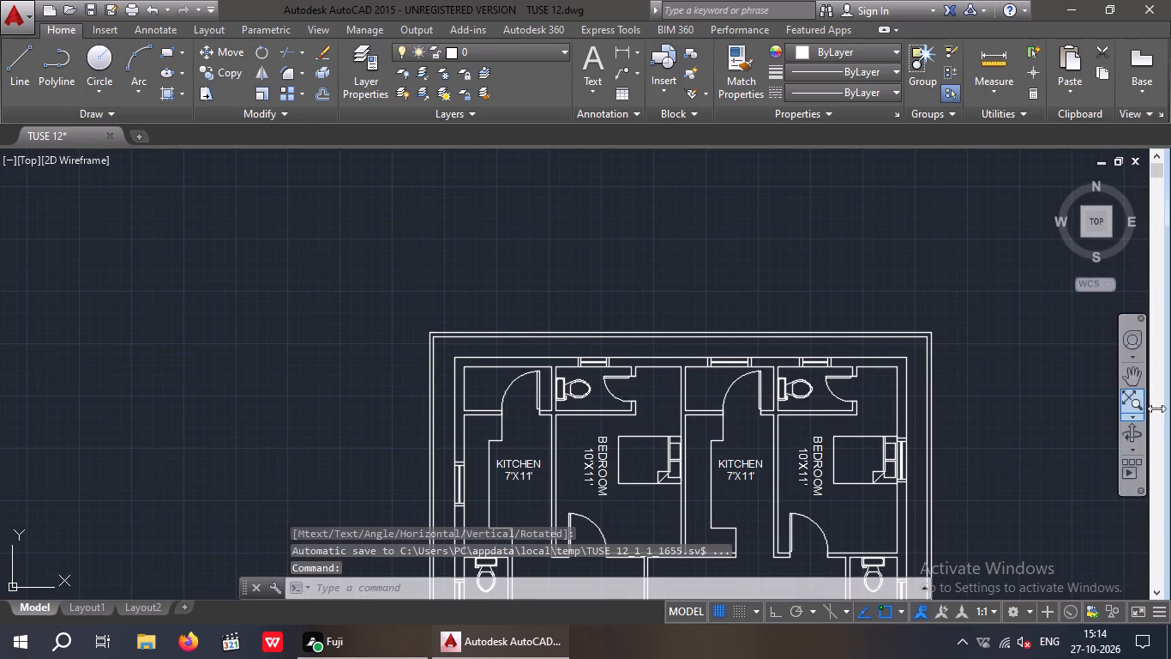
left_click(596, 57)
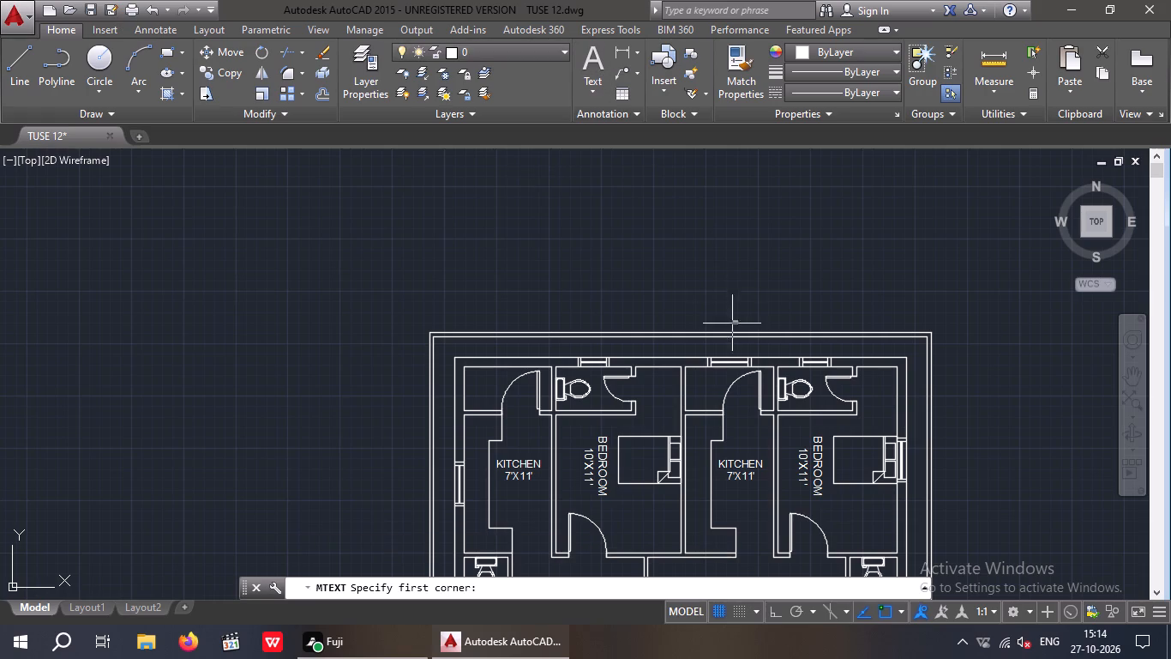
scroll(583, 417, "up", 3)
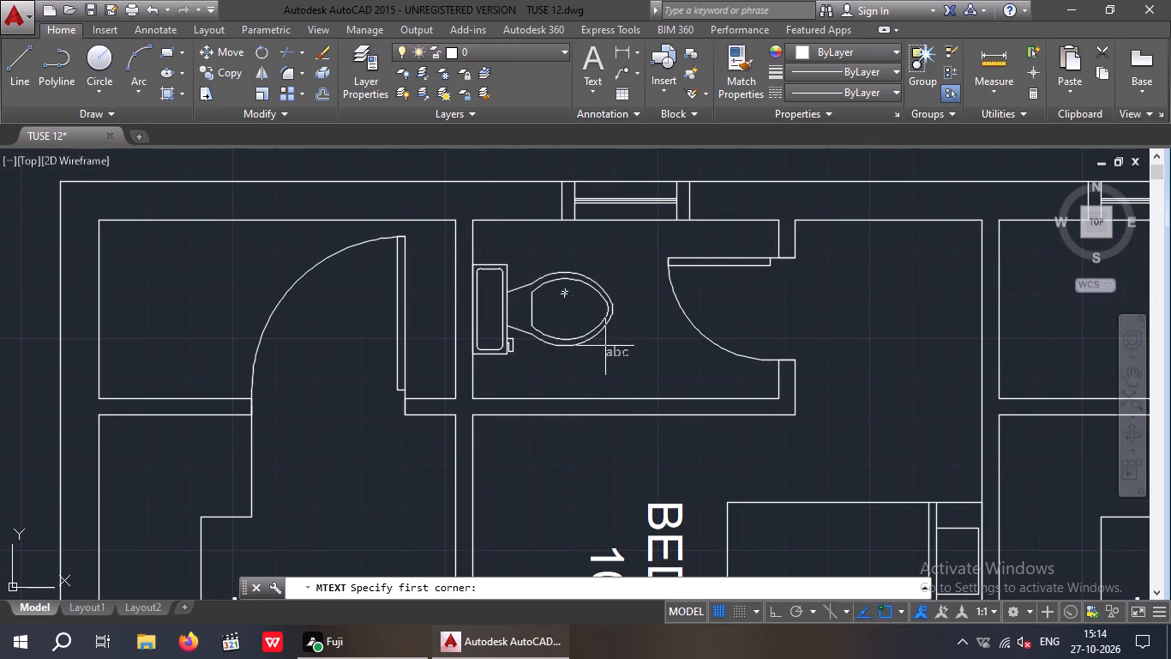
left_click_drag(514, 249, 519, 274)
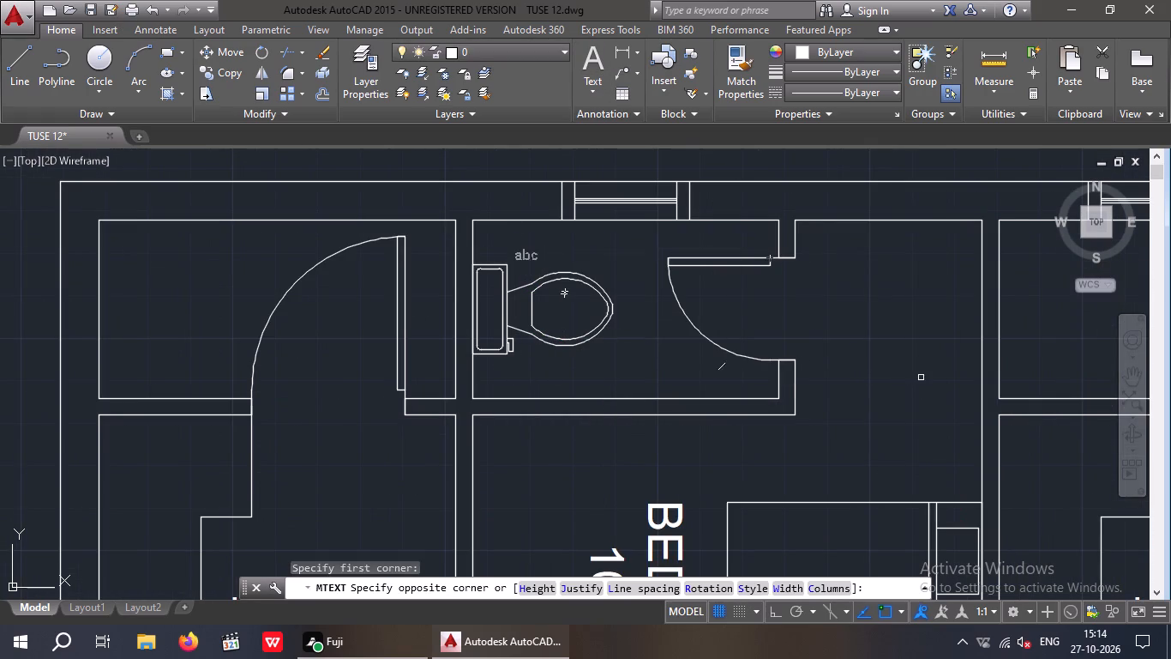
middle_click_drag(926, 375, 589, 474)
scroll(642, 454, "down", 2)
left_click(841, 468)
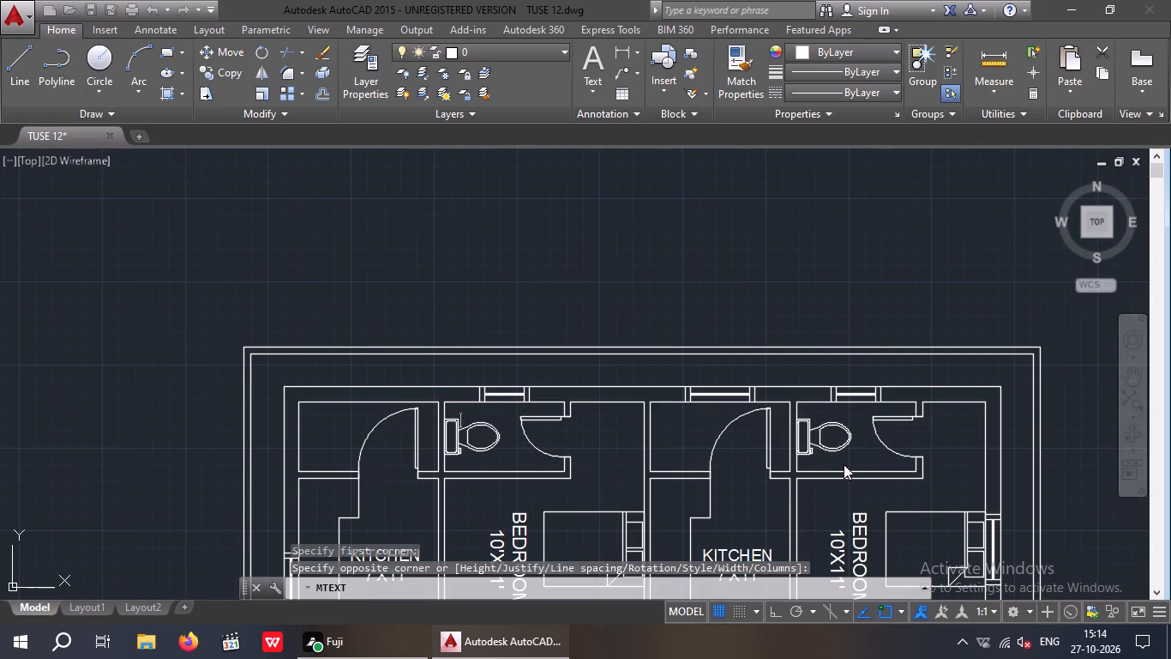
left_click(177, 76)
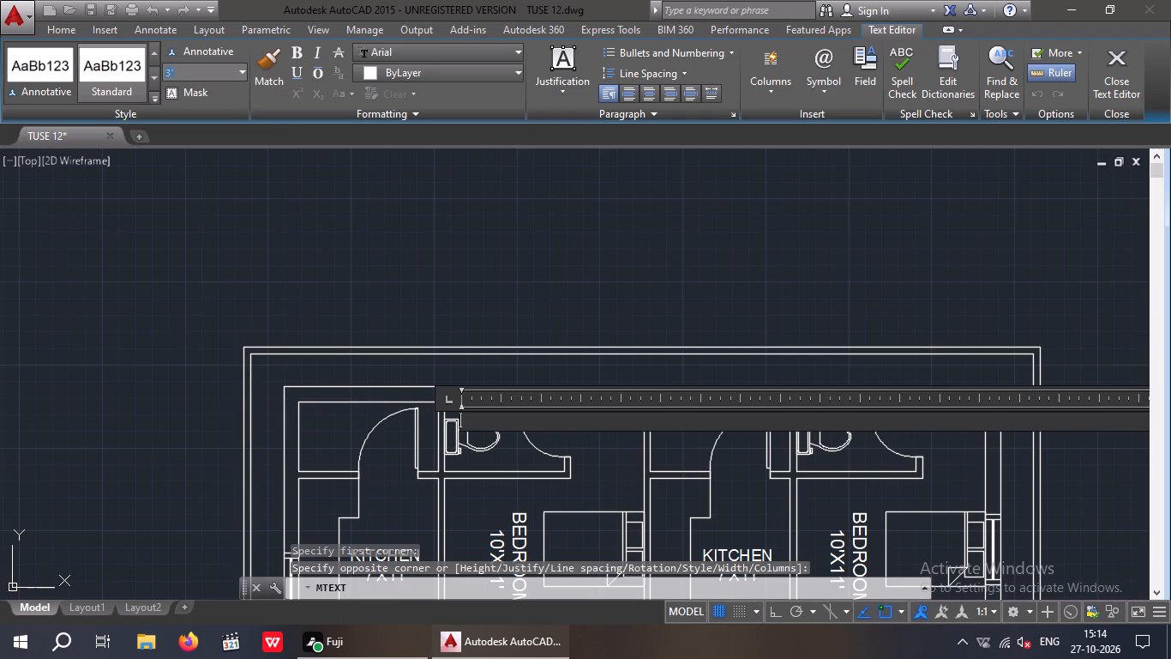
key("6")
key("shift+quotedbl")
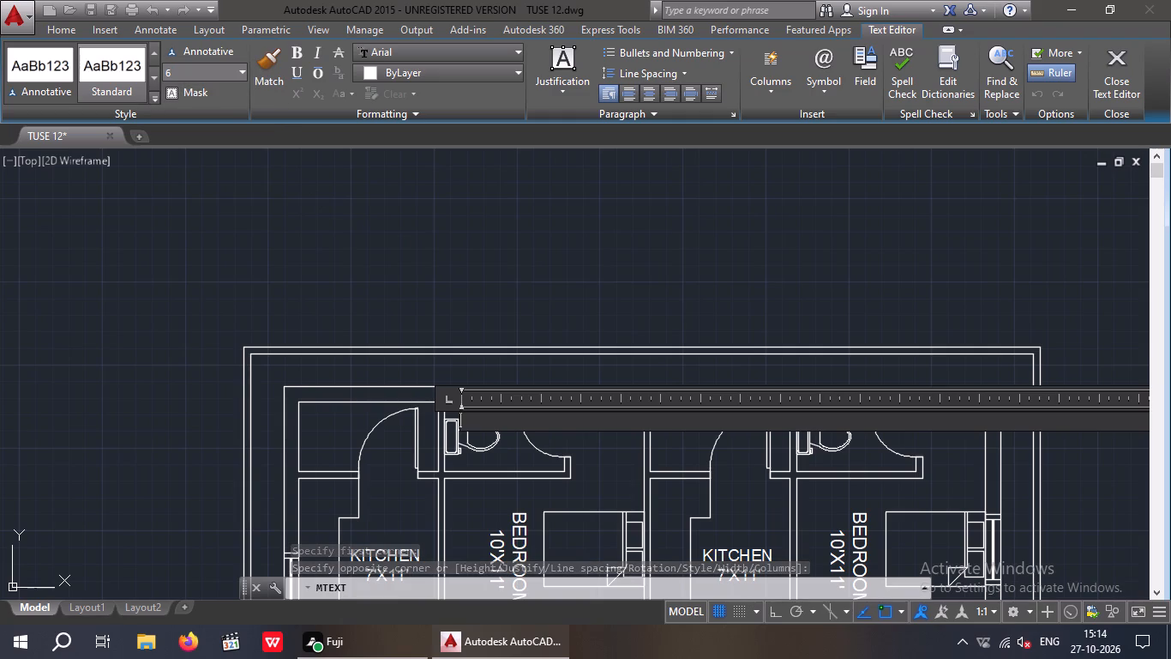
key("Return")
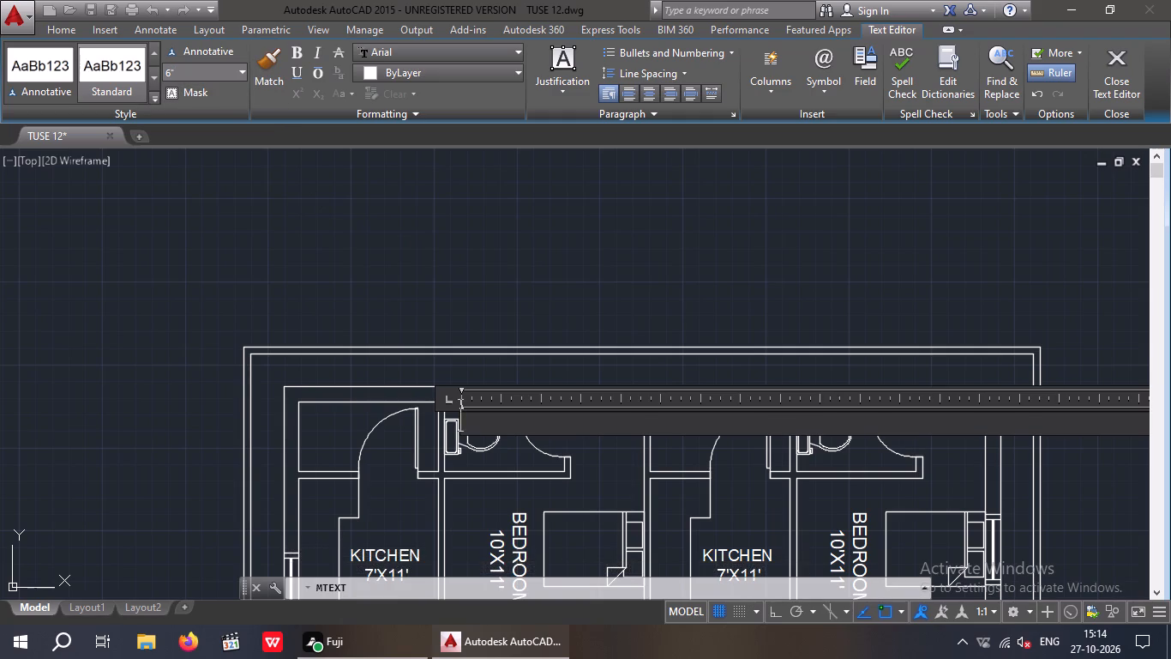
Enter TOILET with 6'X3'6" on the second line as the left-hand upper toilet's label text and finish the text.
type("TOILET")
key("Return")
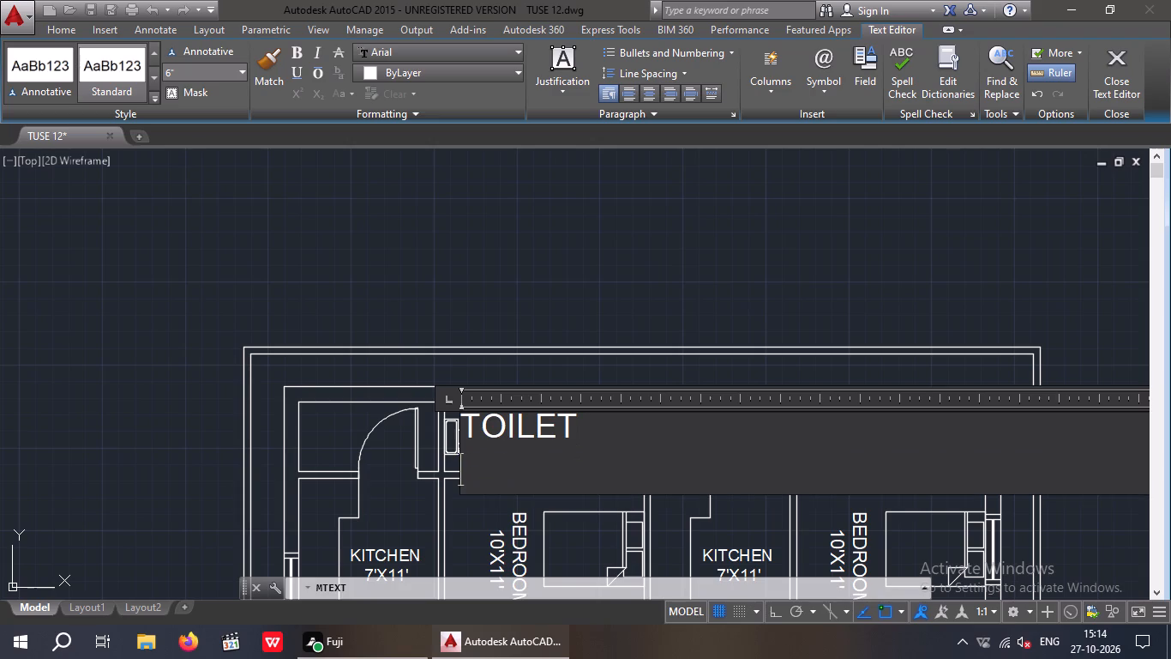
key("6")
key("apostrophe")
type("3'")
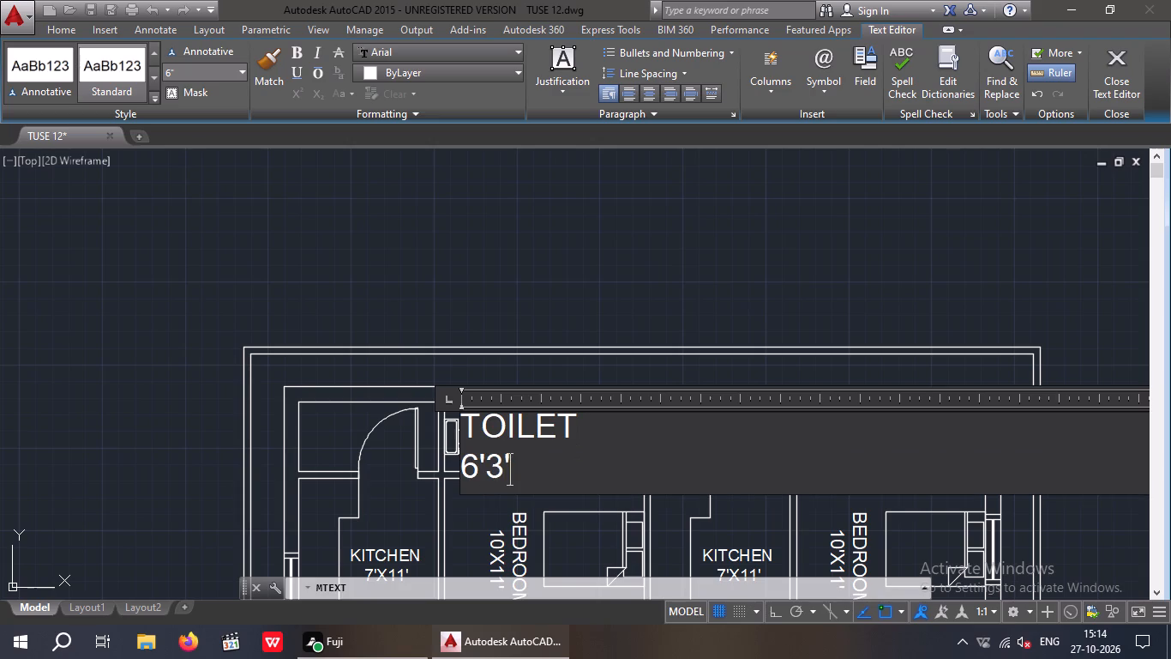
key("6")
key("shift+quotedbl")
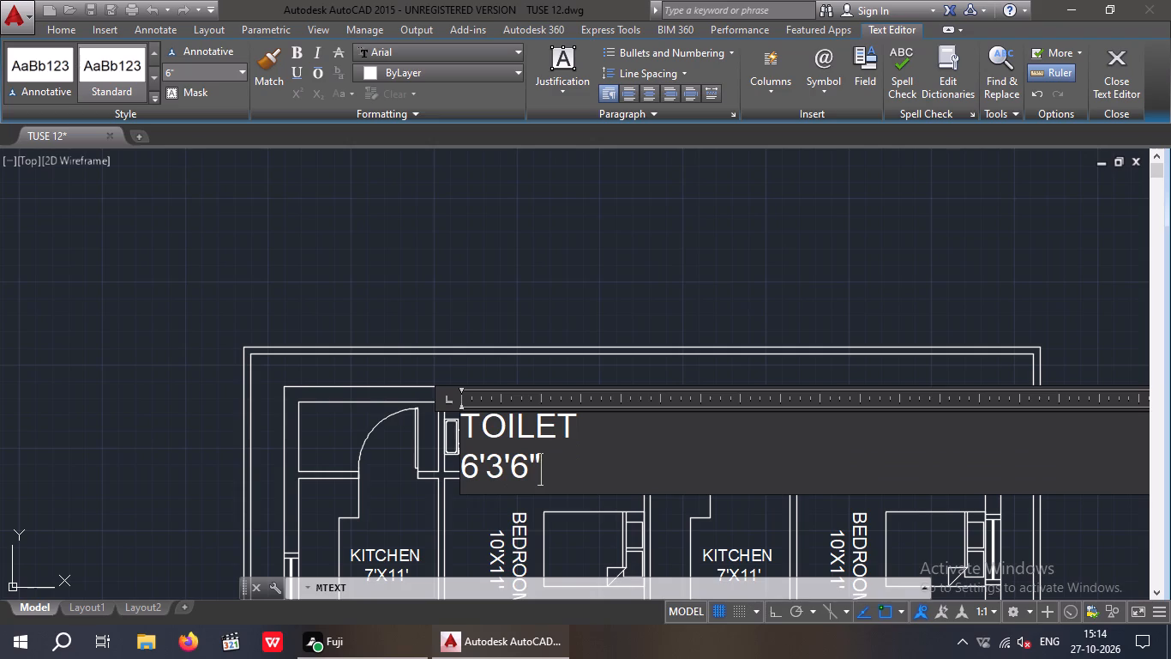
key("Left")
key("Left")
key("Left")
key("Left")
key("space")
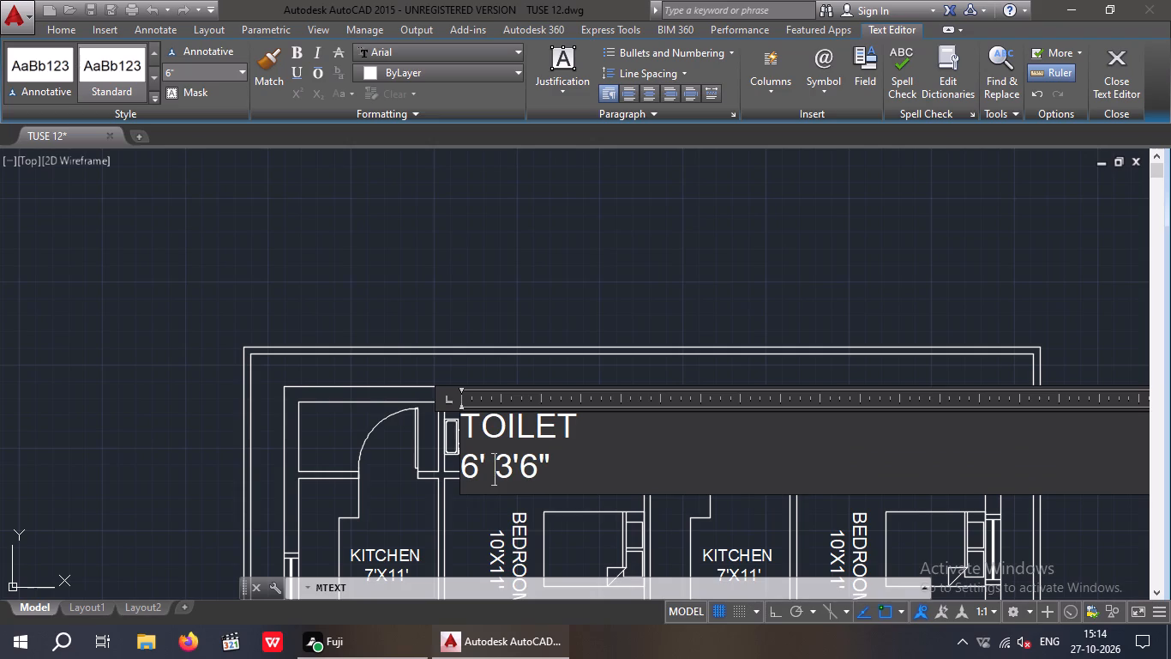
key("x")
key("BackSpace")
key("BackSpace")
key("x")
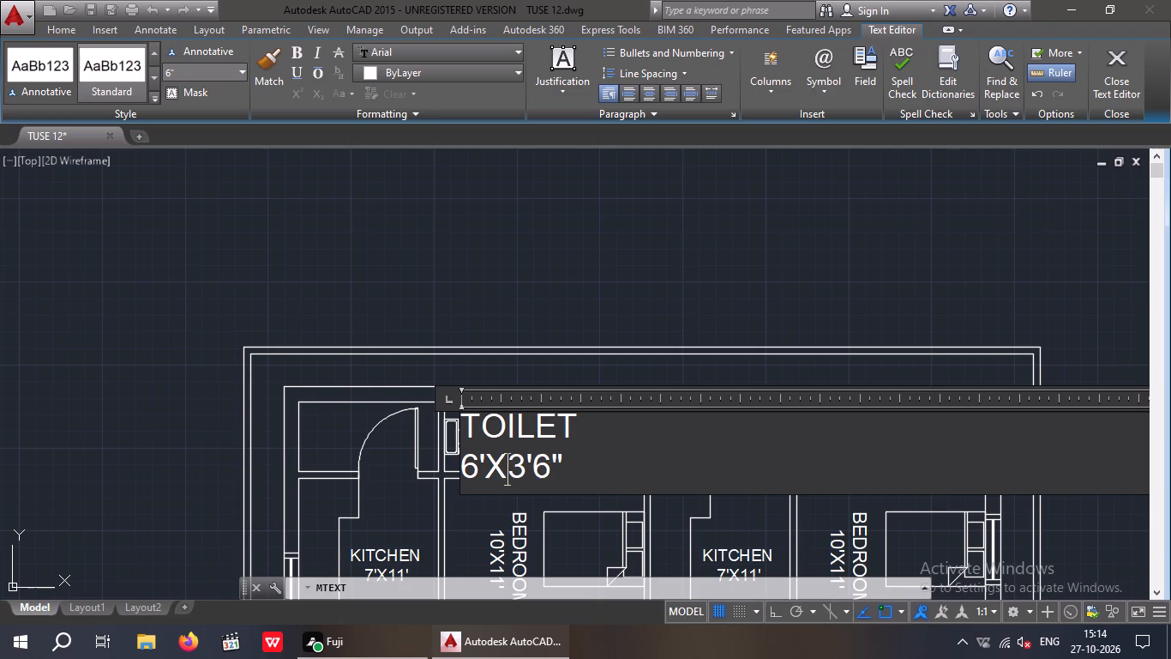
left_click(594, 244)
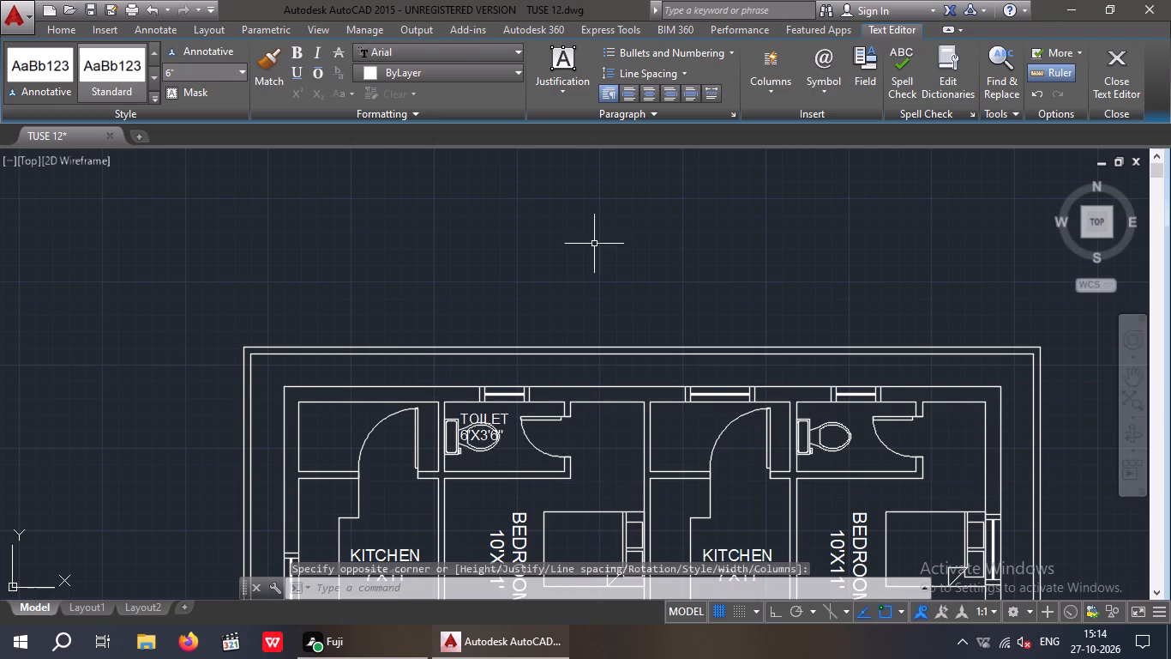
Move the TOILET 6'X3'6" label off the WC to the clear floor just in front of its bowl.
scroll(497, 426, "up", 4)
left_click(525, 444)
left_click(507, 366)
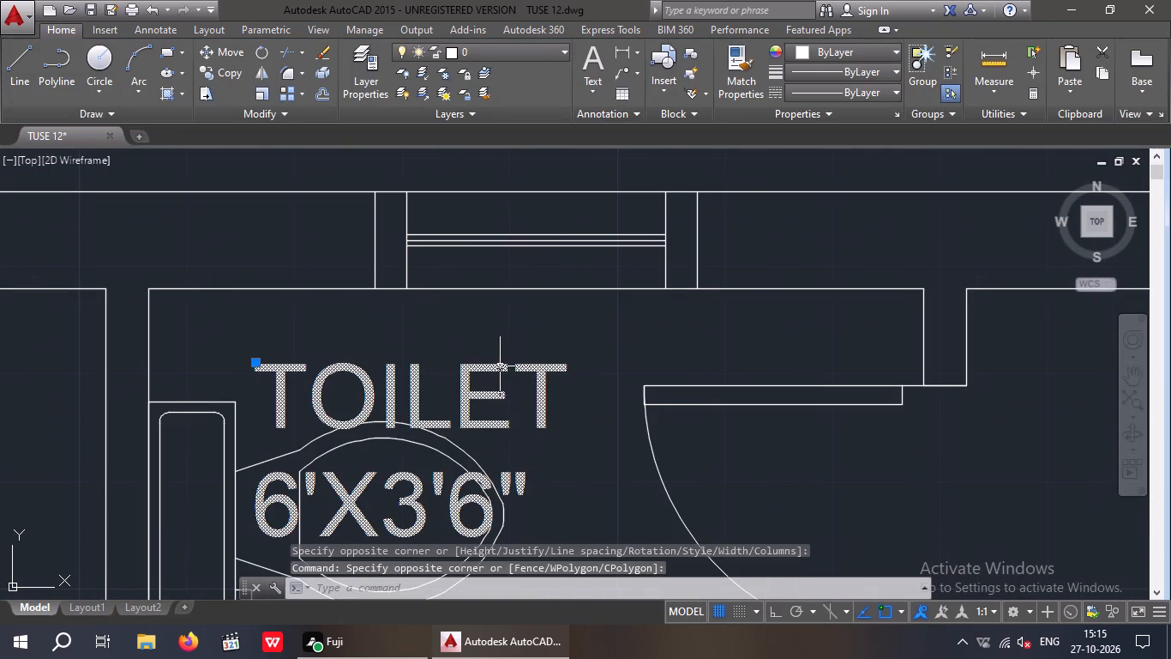
left_click(213, 48)
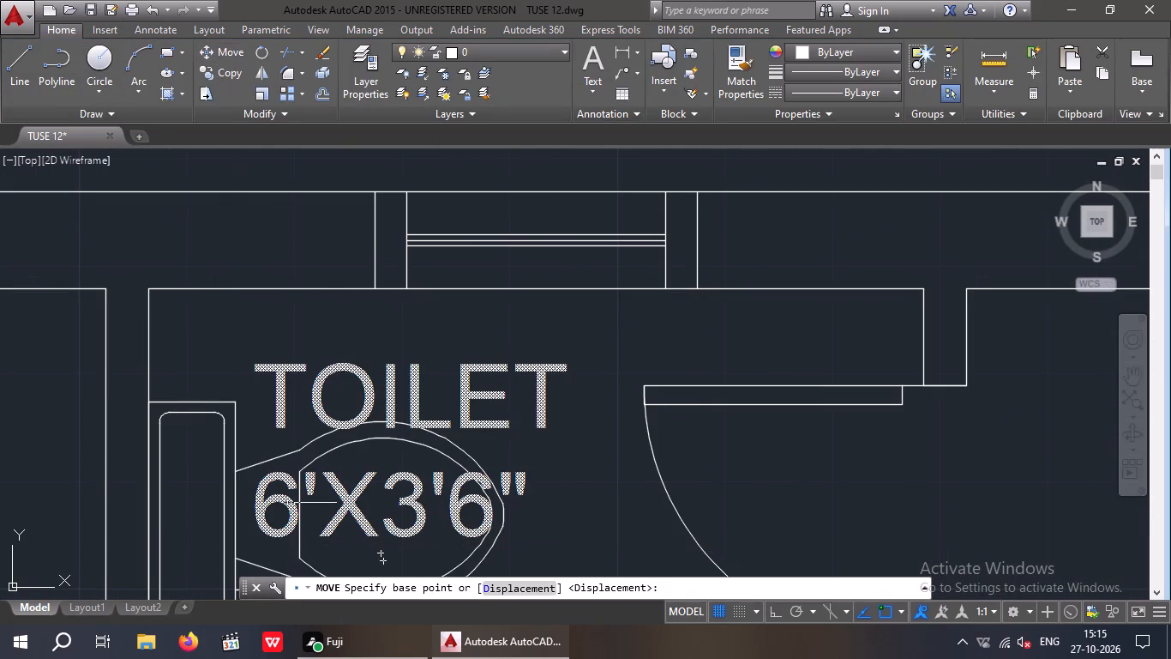
left_click(262, 523)
scroll(293, 494, "down", 3)
scroll(350, 556, "up", 2)
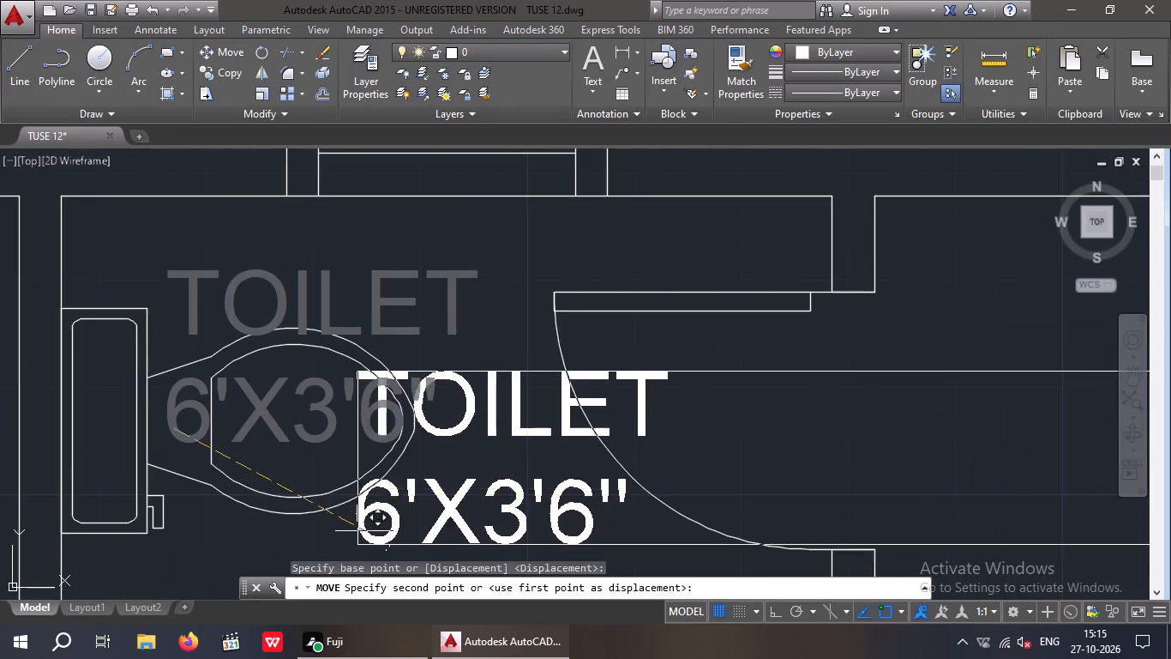
middle_click_drag(384, 507, 367, 416)
scroll(365, 421, "down", 1)
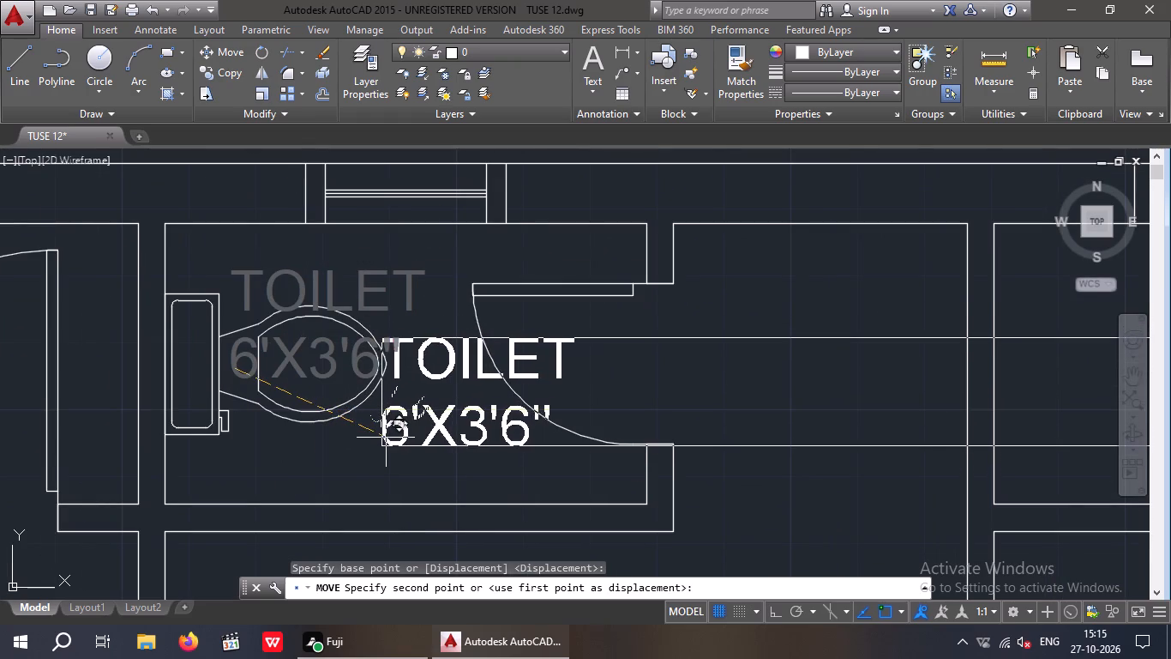
left_click(390, 436)
Copy the TOILET 6'X3'6" label into the right-hand upper toilet, just in front of the WC bowl.
left_click_drag(483, 476, 445, 463)
left_click(422, 421)
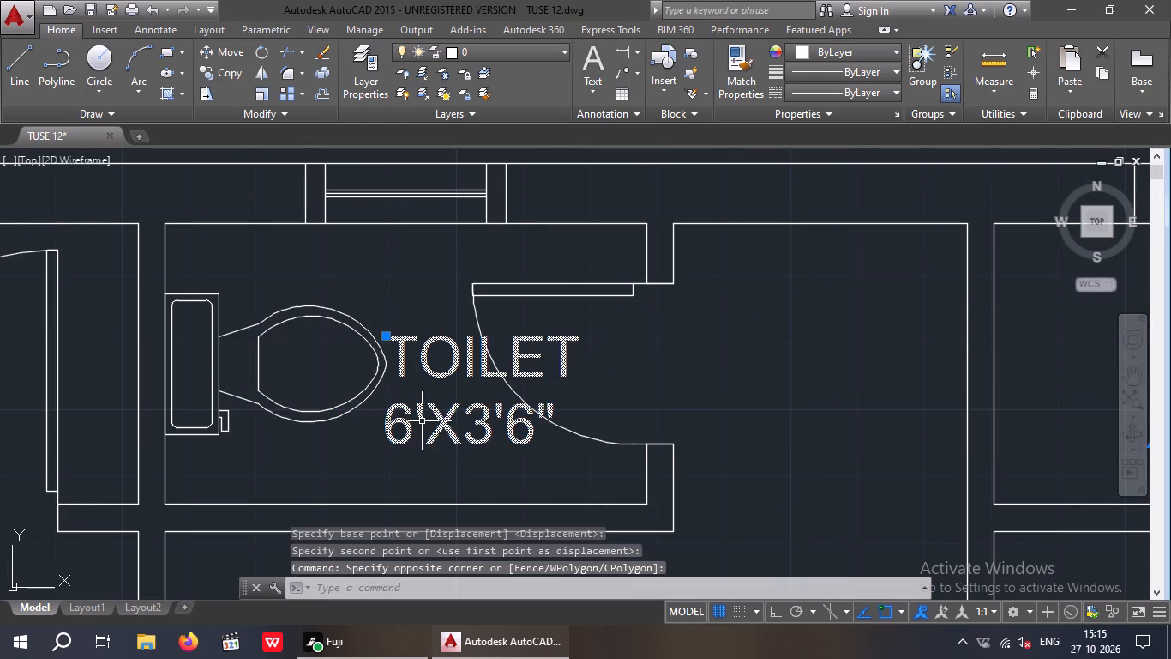
left_click(223, 75)
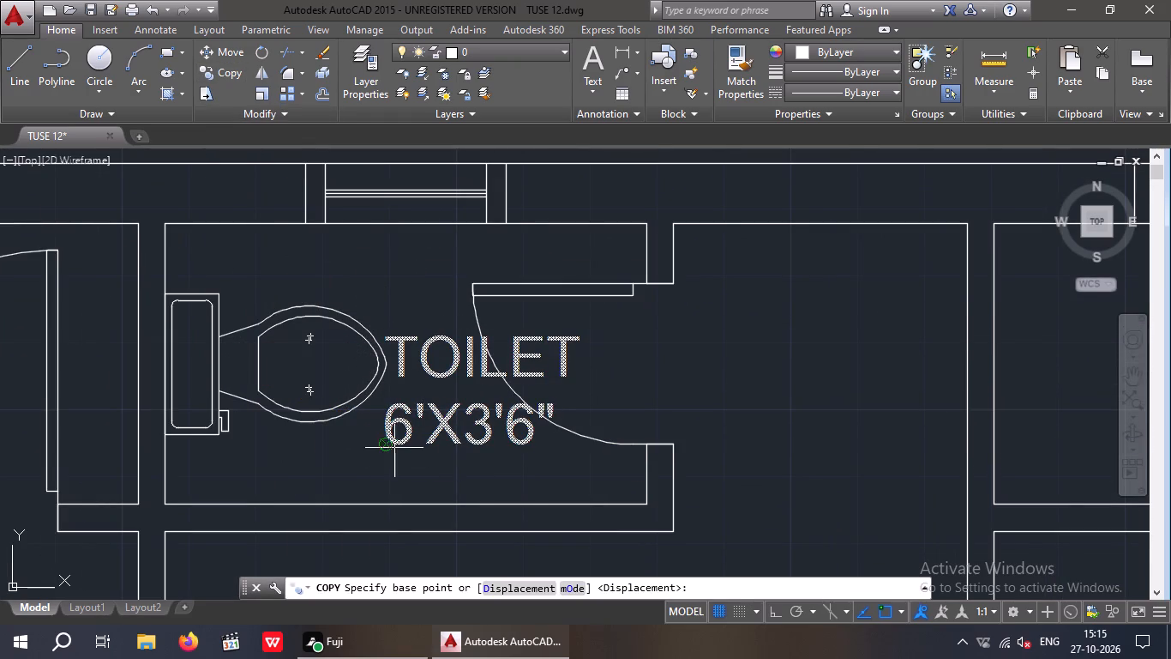
left_click(394, 447)
scroll(400, 450, "down", 2)
middle_click_drag(661, 472, 156, 414)
scroll(397, 404, "up", 2)
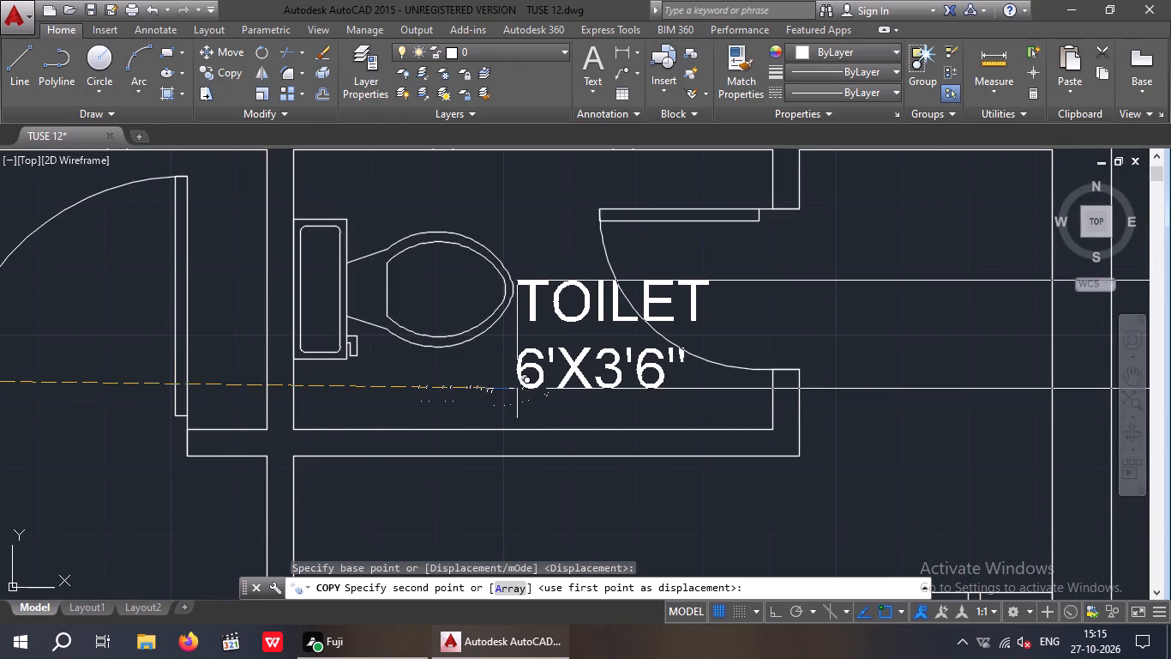
left_click(518, 387)
key("Escape")
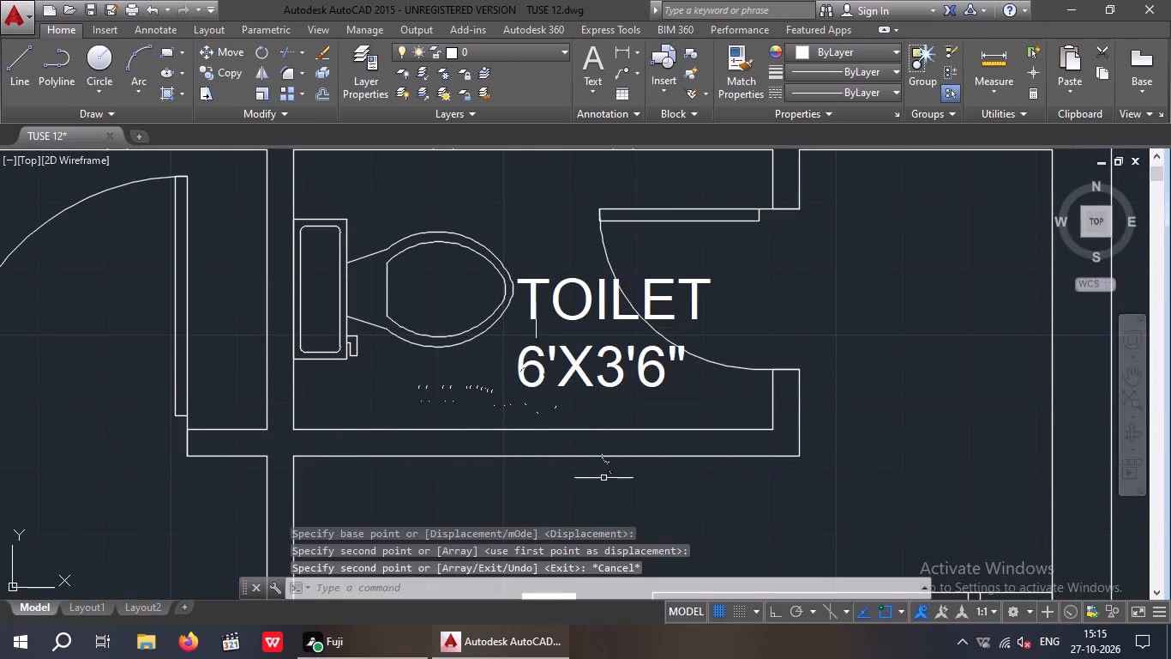
Measure the width of the small room above the right-hand kitchen along its upper inner wall with a linear dimension.
scroll(583, 411, "down", 3)
middle_click_drag(585, 436, 620, 385)
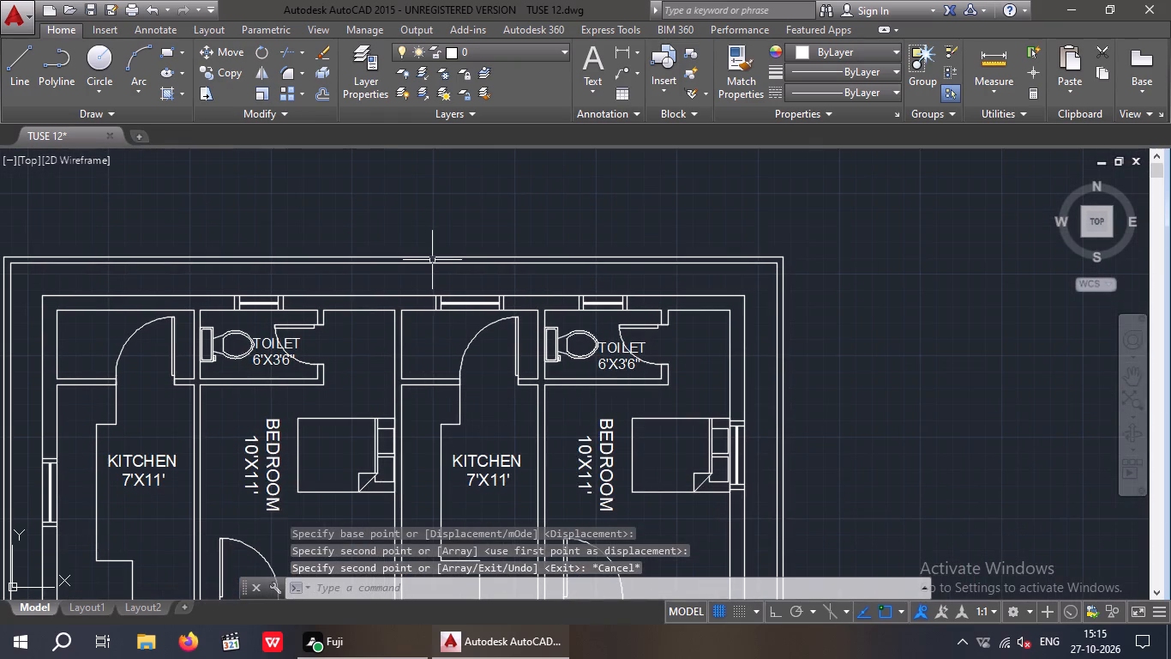
left_click(623, 51)
scroll(398, 313, "up", 2)
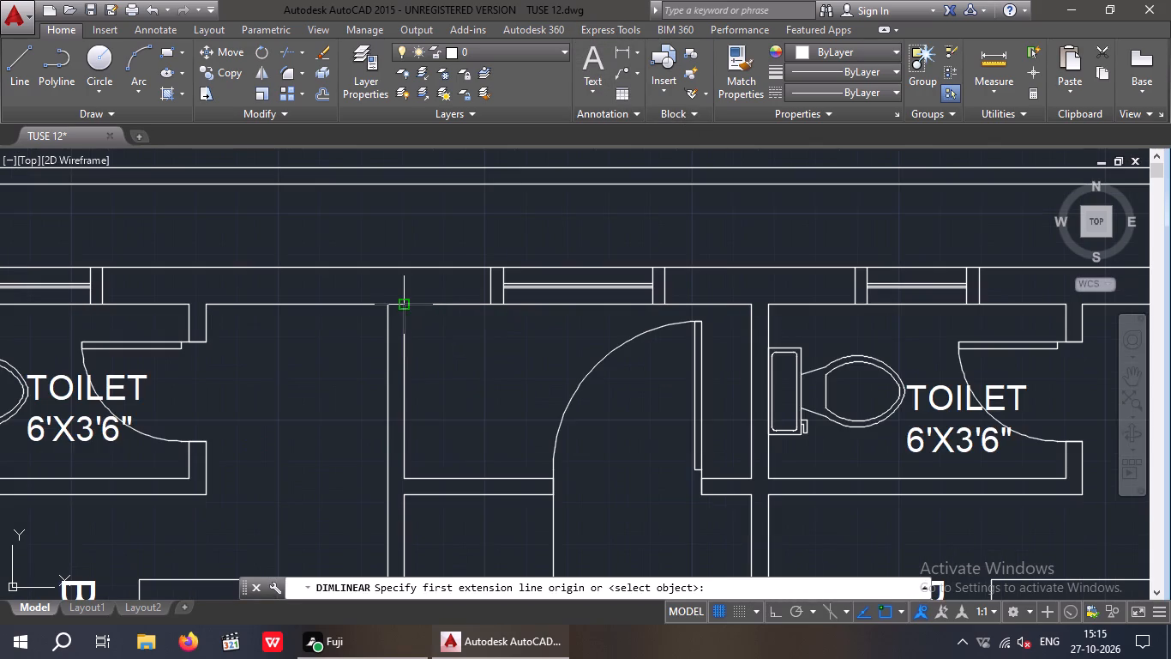
left_click(399, 303)
left_click(750, 305)
scroll(670, 355, "up", 2)
scroll(669, 345, "down", 3)
key("space")
Measure the same small room's depth along its left inner wall, from the upper to the lower corner, with a linear dimension.
scroll(560, 336, "down", 2)
key("space")
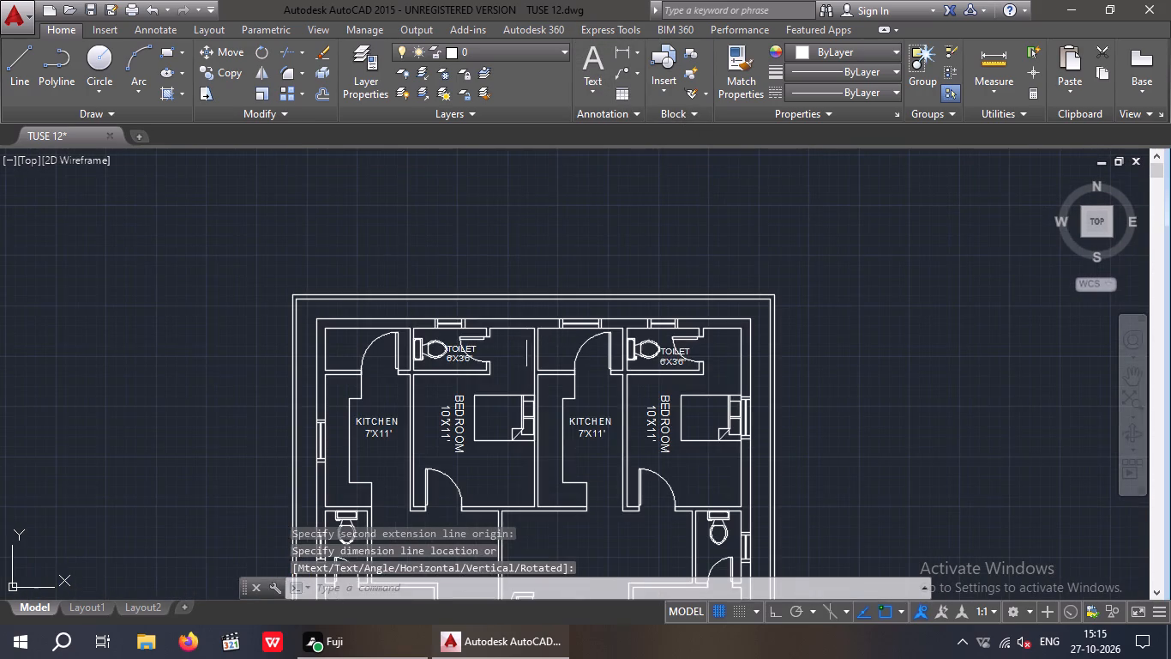
scroll(554, 329, "up", 4)
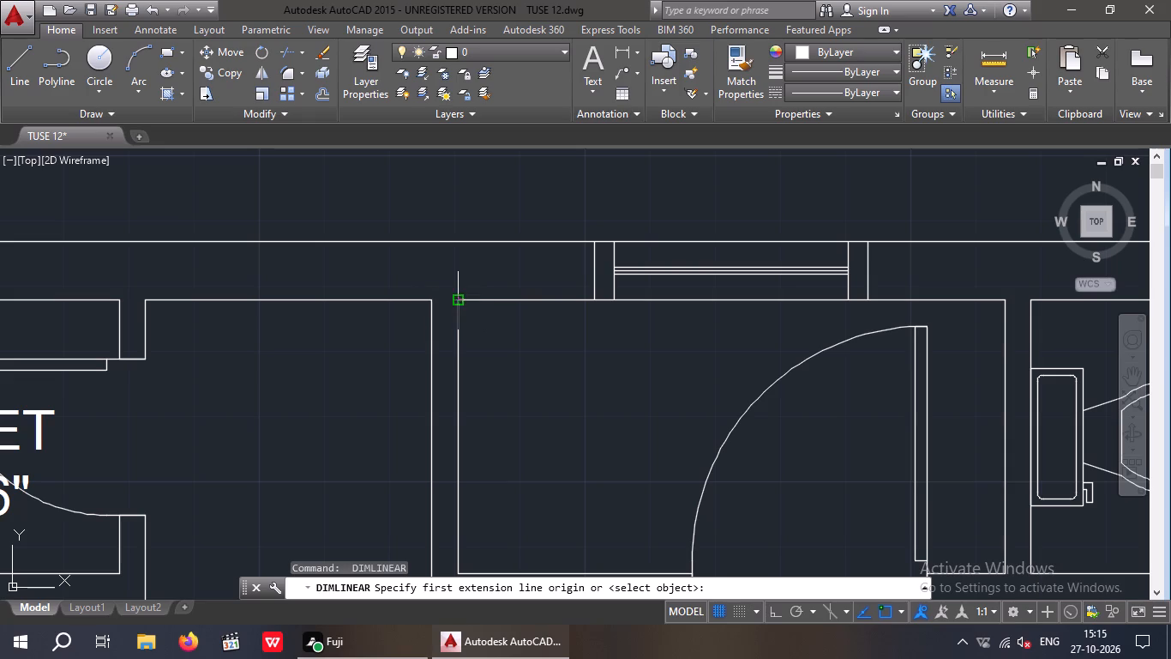
left_click(456, 299)
scroll(456, 302, "down", 3)
scroll(465, 377, "up", 3)
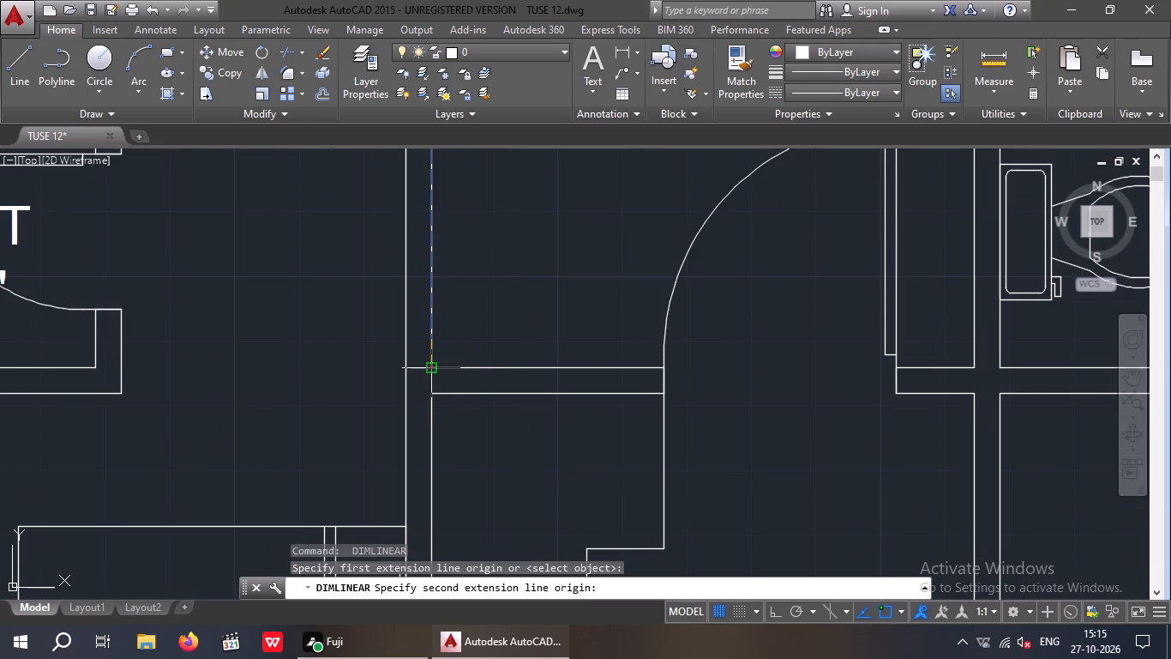
left_click(428, 366)
middle_click_drag(447, 392, 441, 452)
key("space")
Create a wide multiline text frame from that room's left wall to beyond the building's right outer wall, with text height 7".
scroll(526, 269, "down", 4)
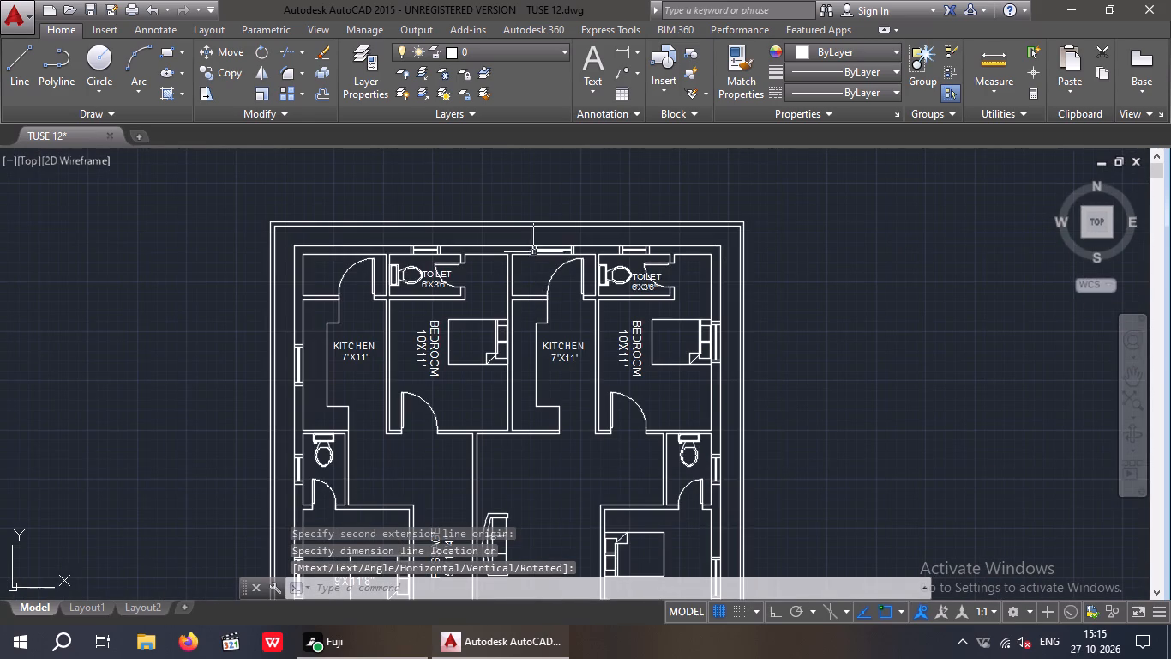
left_click(598, 59)
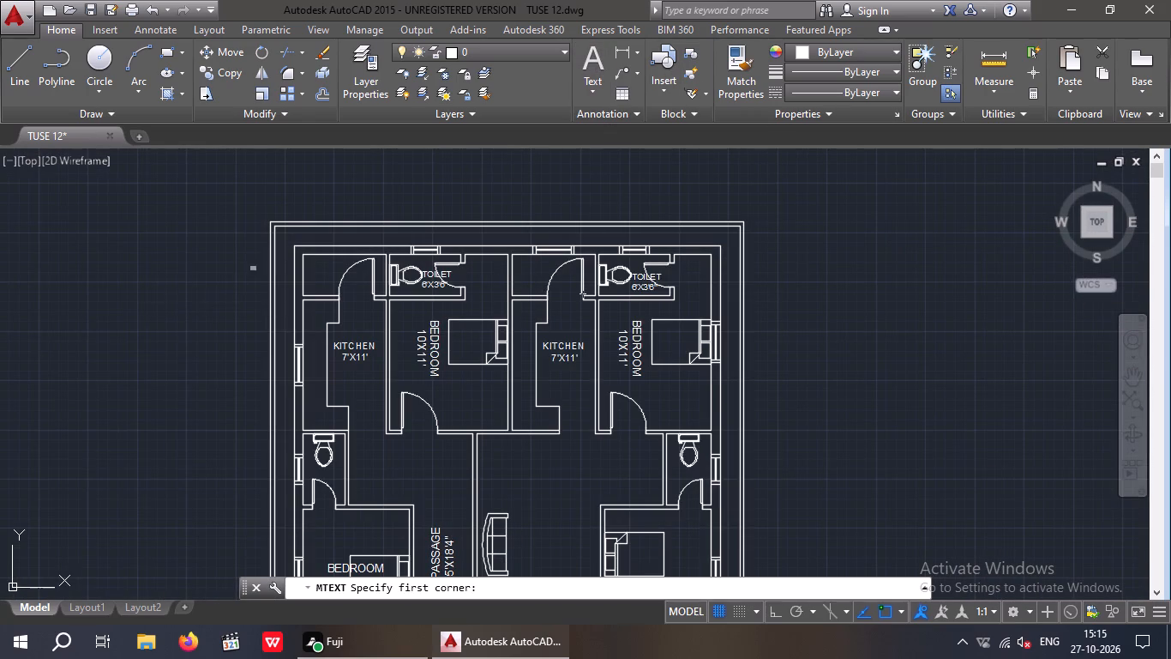
scroll(519, 259, "up", 3)
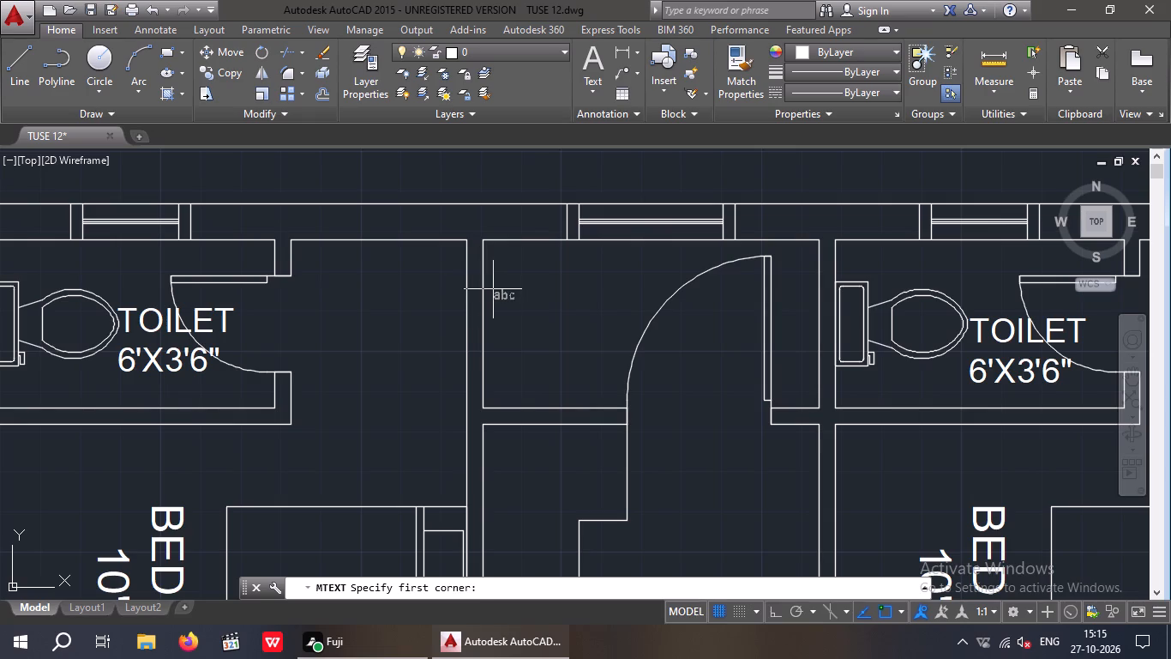
left_click_drag(493, 287, 507, 331)
middle_click_drag(581, 354, 484, 354)
scroll(437, 347, "down", 2)
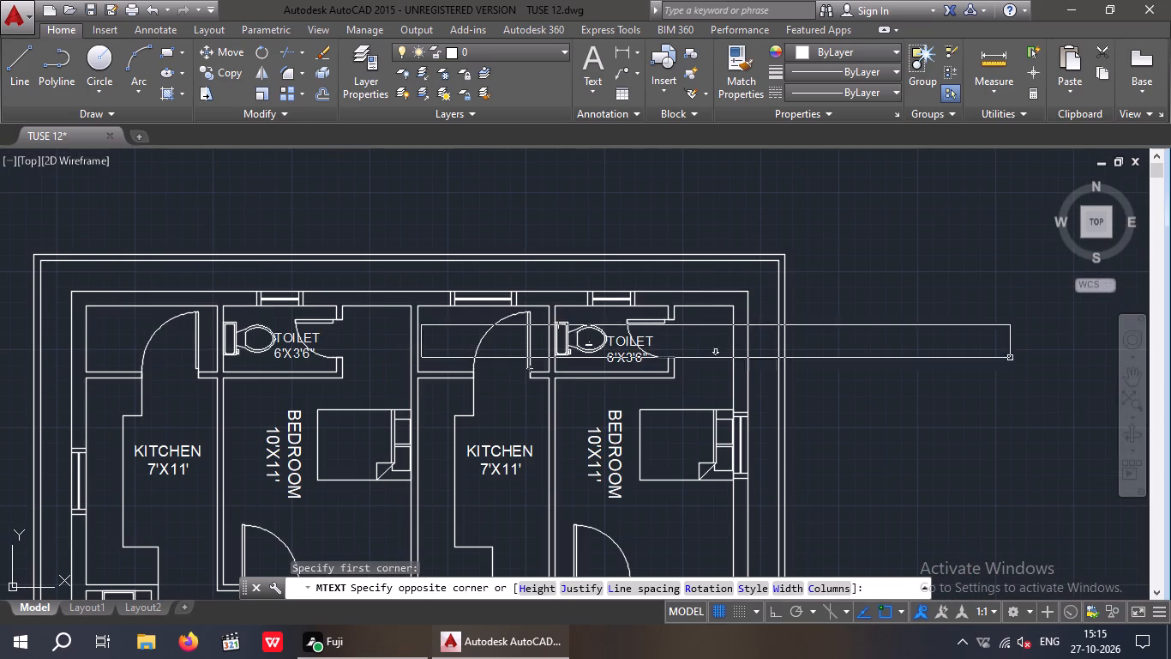
left_click(1013, 355)
left_click(186, 72)
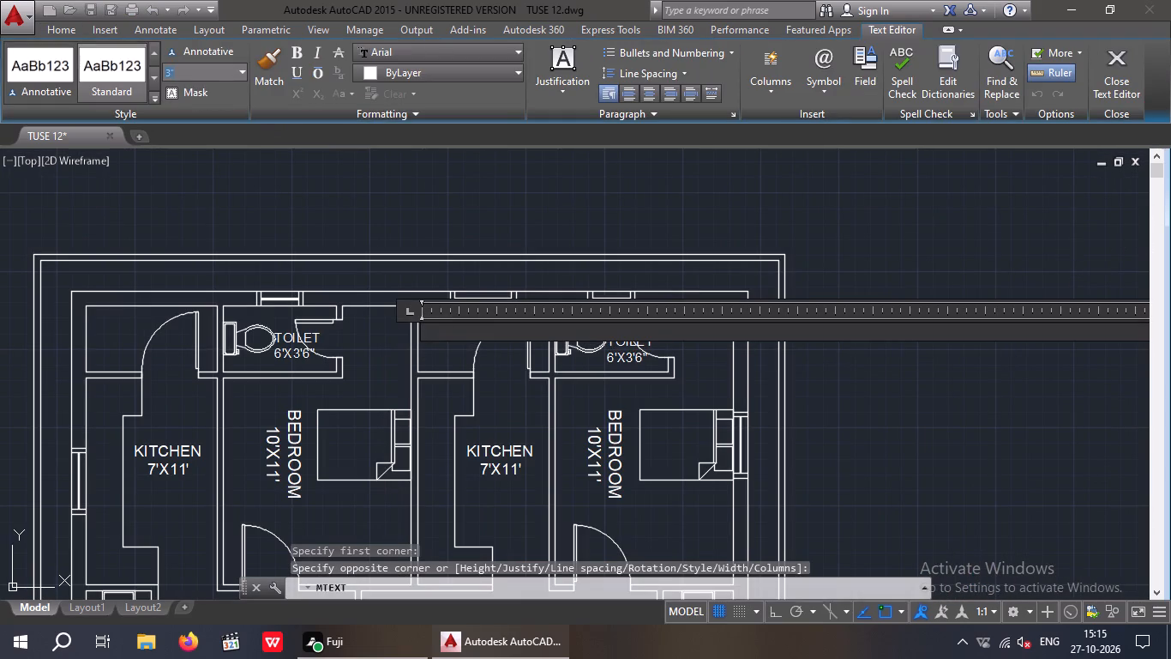
key("7")
key("shift+quotedbl")
key("Return")
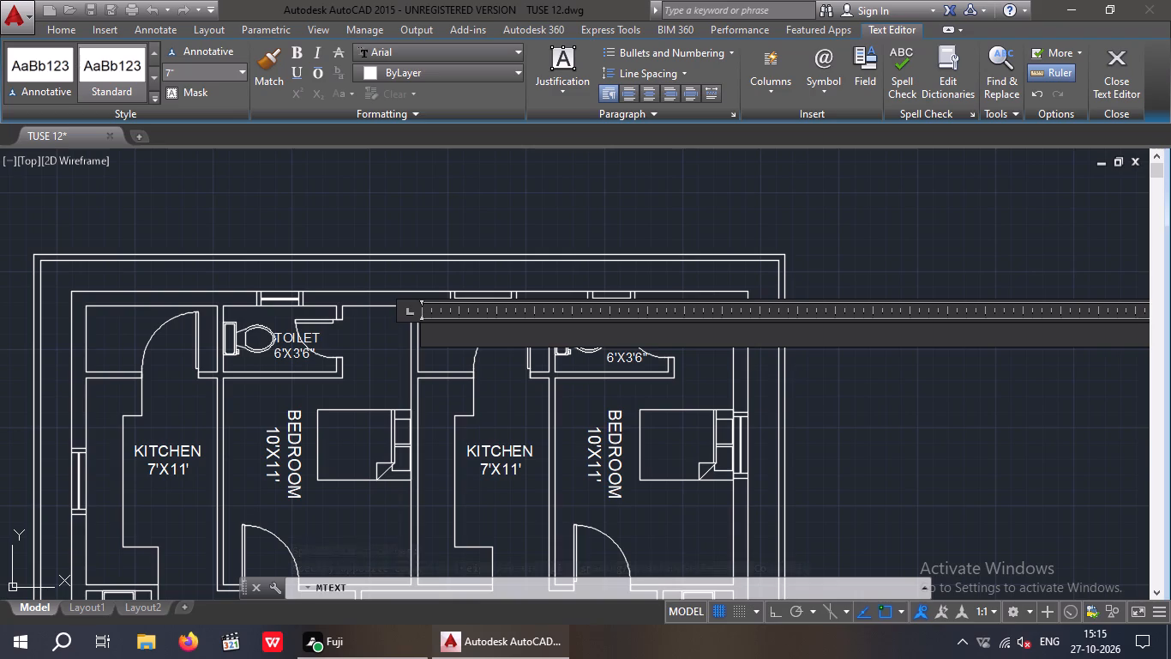
Enter UTILITY with 7'X3'6" on the second line as the room's label text and finish the text.
type("UTILITY")
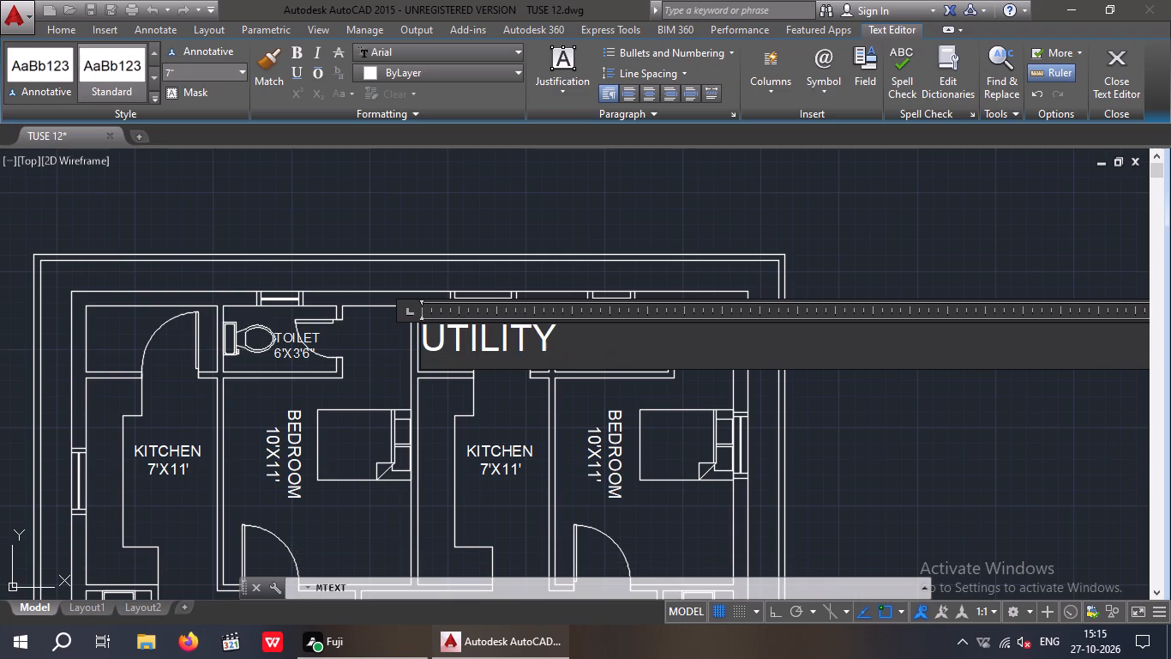
key("Return")
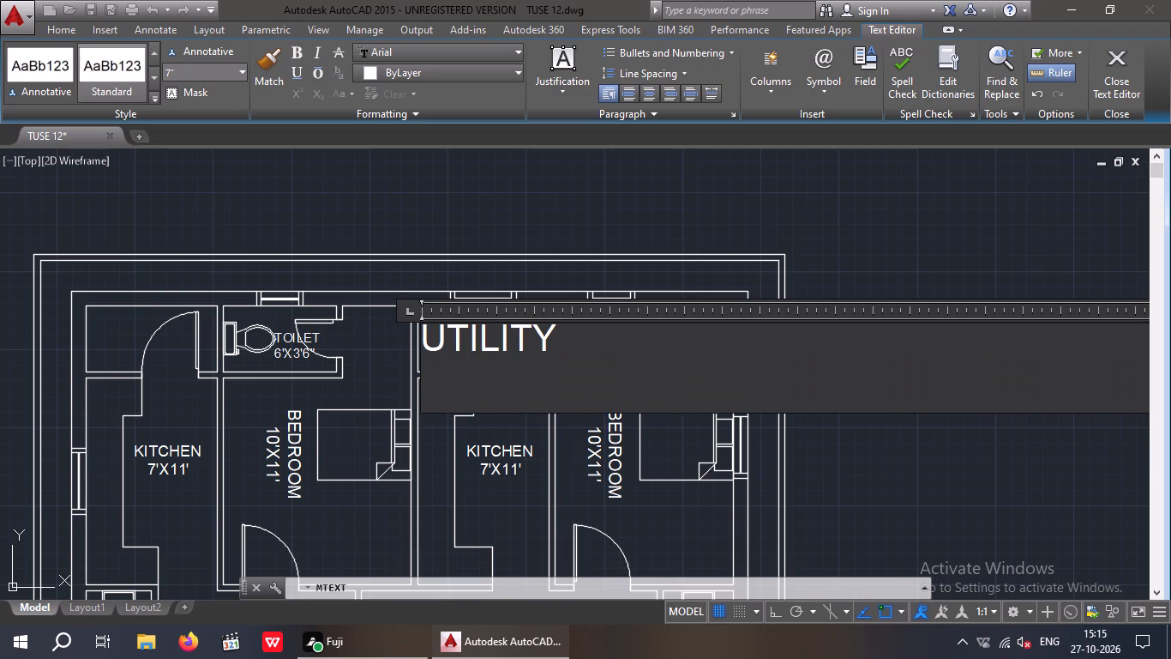
key("7")
key("apostrophe")
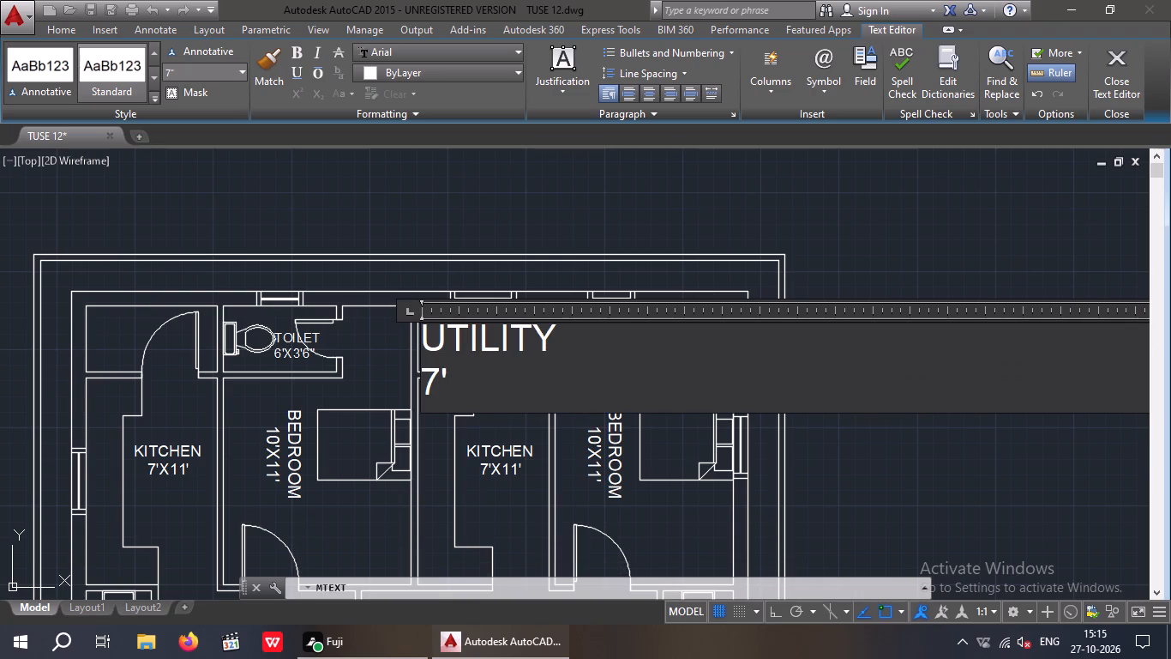
type("3'6\"")
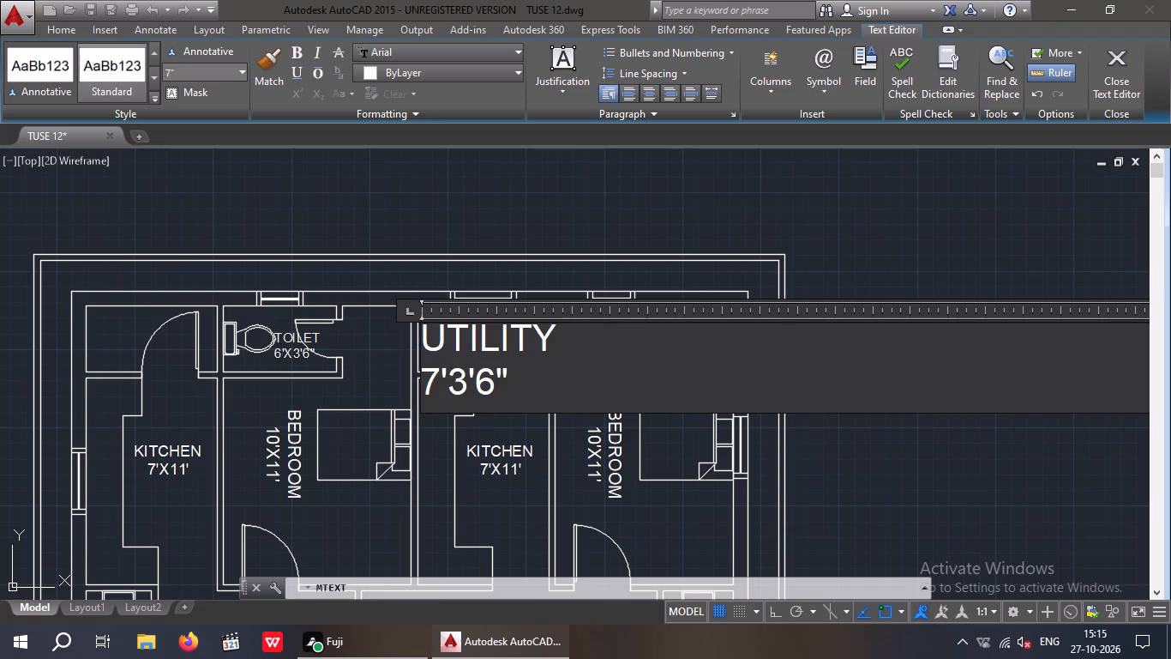
key("Left")
key("Left")
key("Left")
key("Left")
key("c")
key("BackSpace")
key("x")
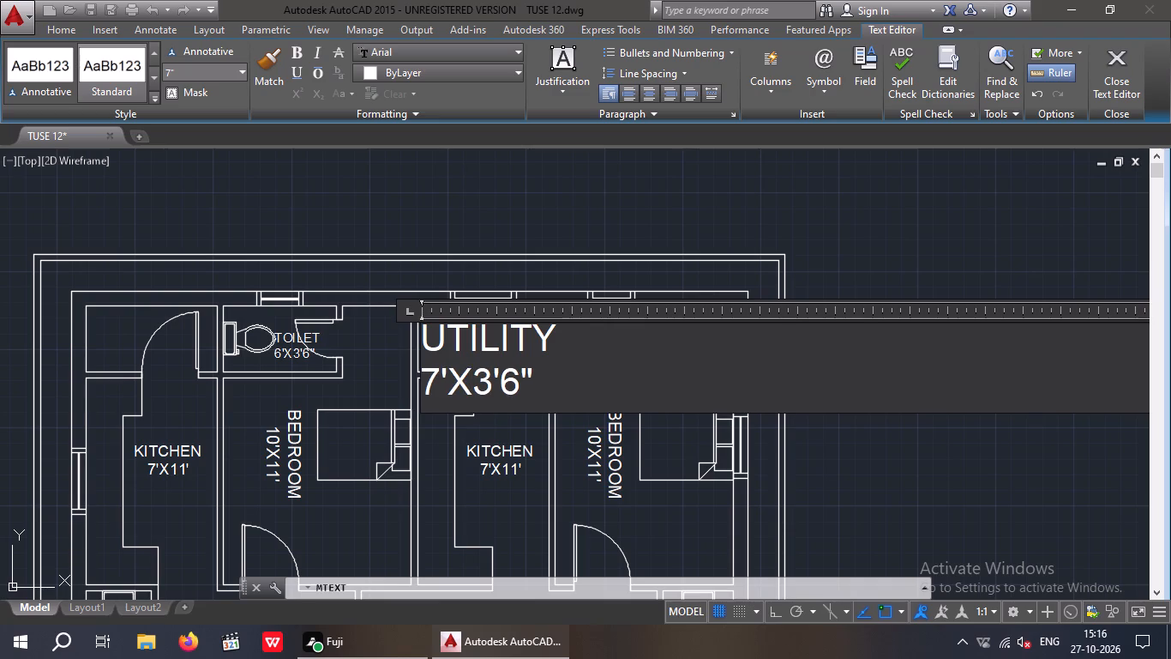
left_click(326, 228)
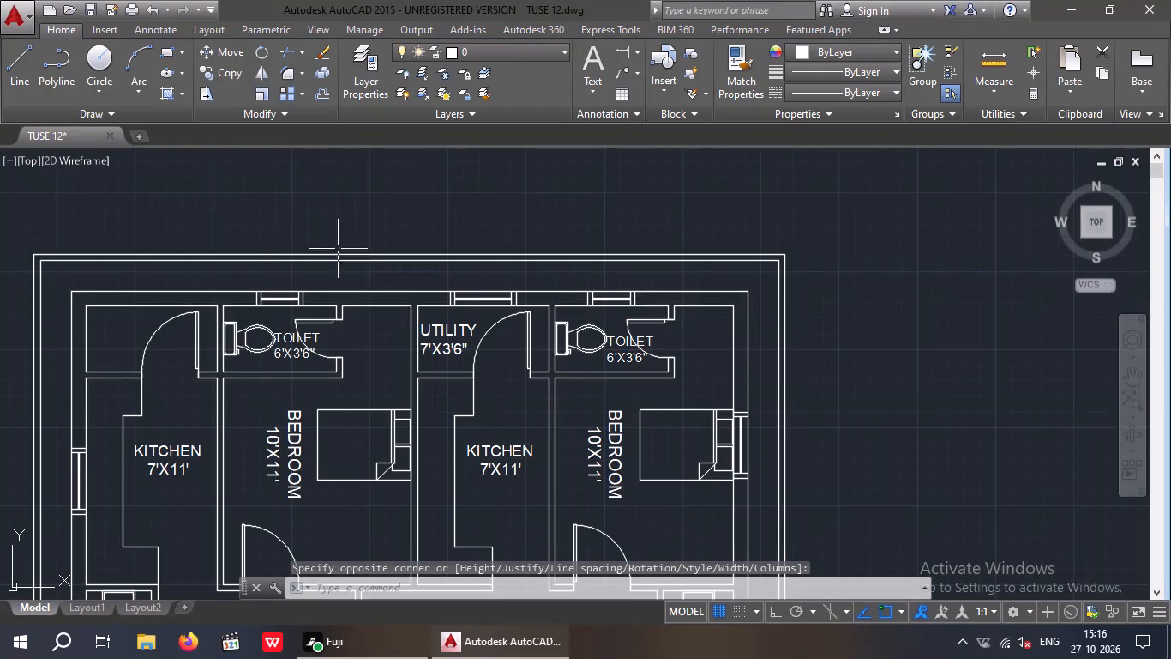
Move the UTILITY label slightly right within the small room above the right-hand kitchen, clear of its left wall.
scroll(455, 355, "up", 3)
left_click_drag(464, 359, 455, 352)
left_click(418, 290)
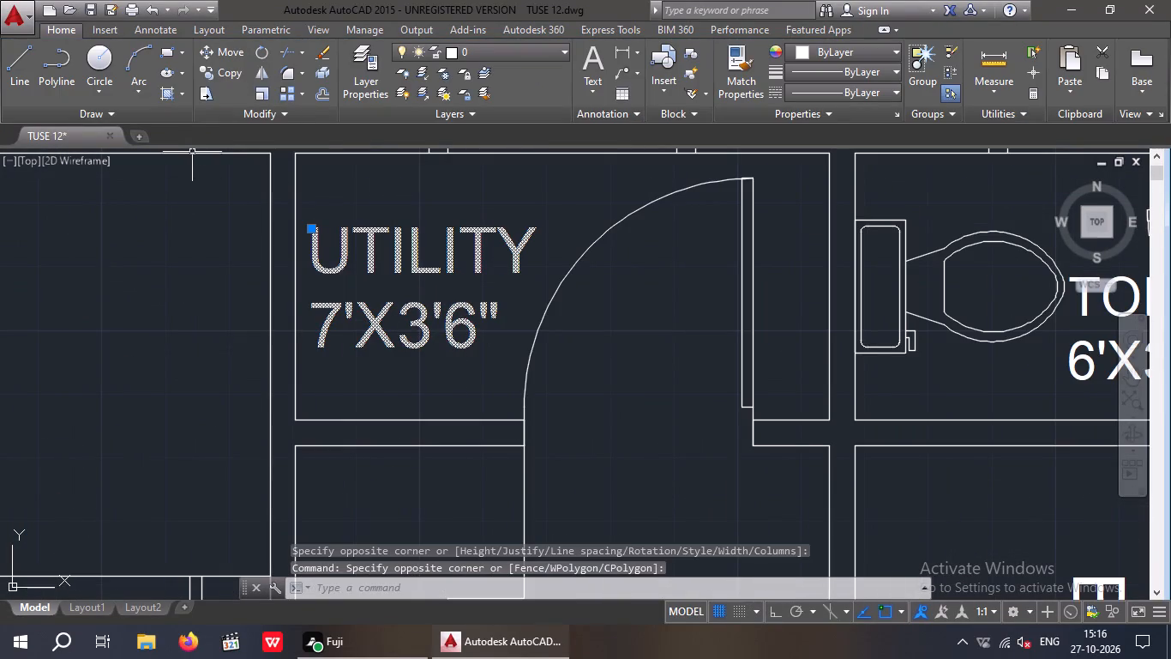
left_click(233, 53)
left_click(308, 348)
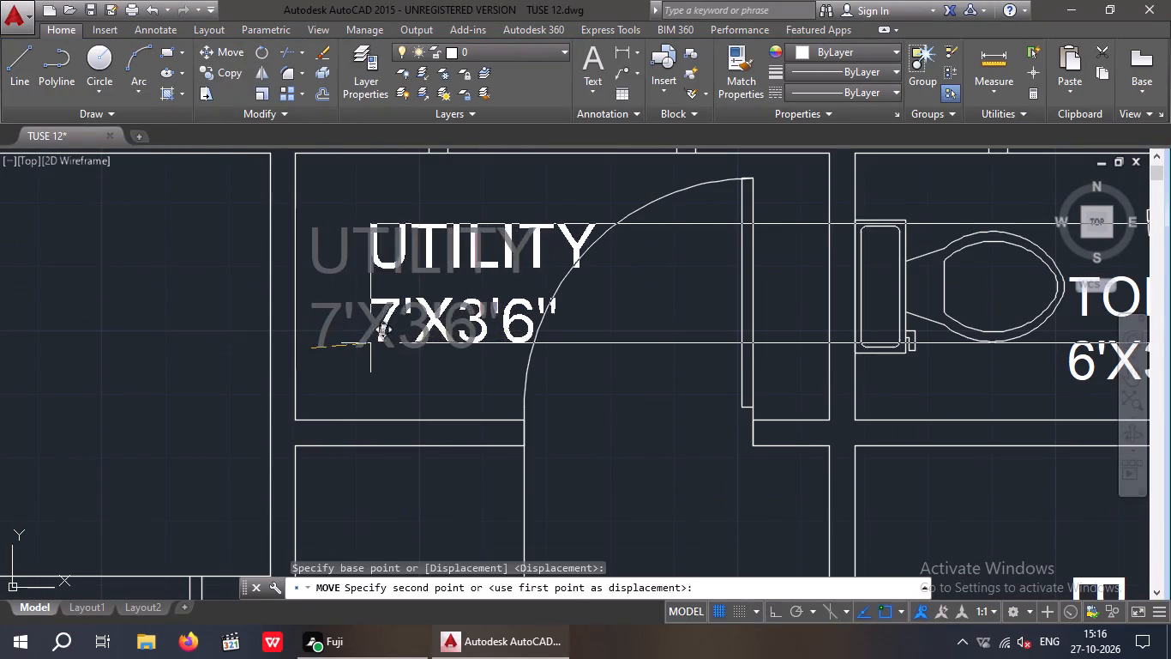
left_click(411, 343)
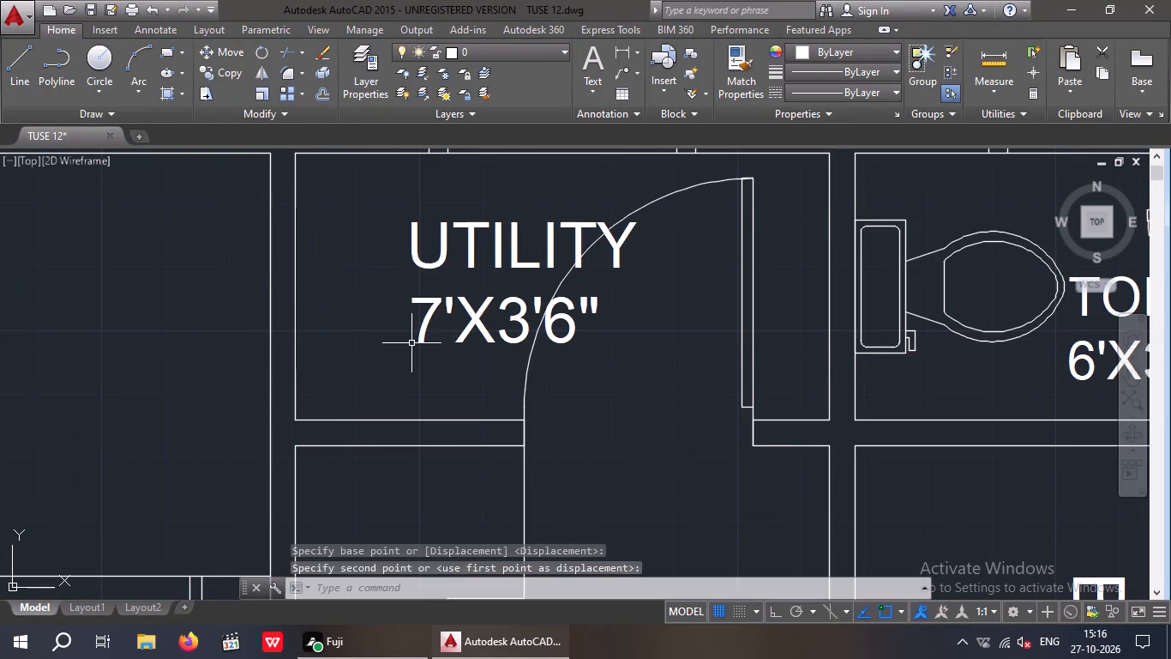
Copy the UTILITY 7'X3'6" label into the matching small room above the left-hand kitchen.
left_click_drag(495, 374, 458, 360)
left_click_drag(431, 307, 412, 320)
left_click(224, 71)
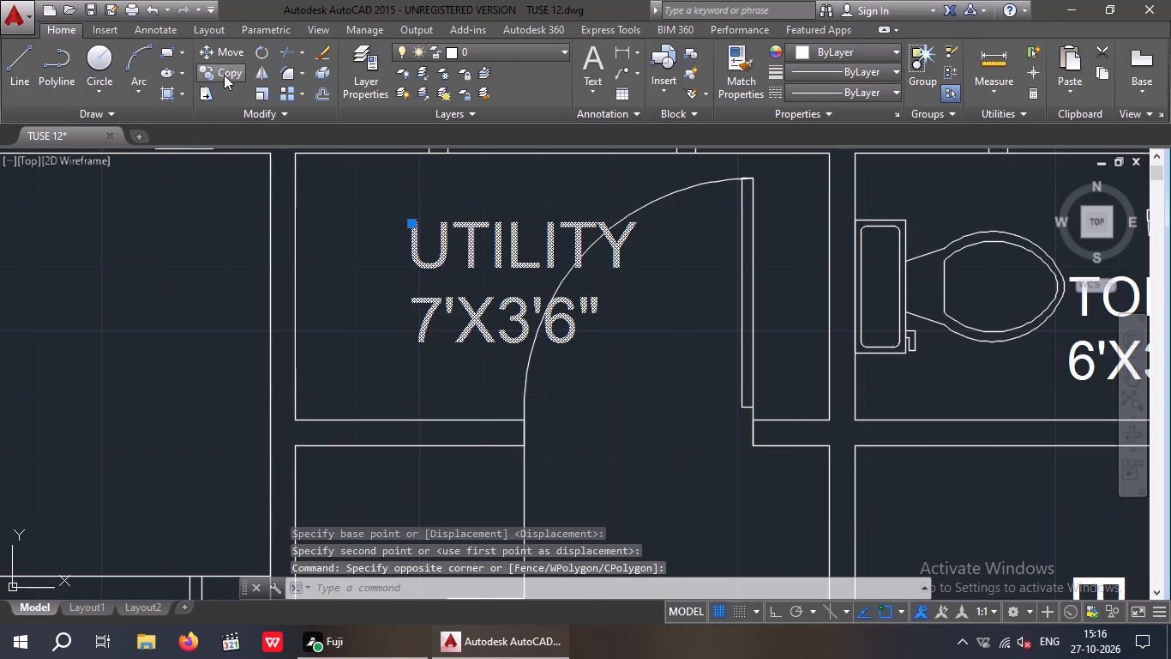
left_click(426, 336)
scroll(436, 351, "down", 4)
middle_click_drag(331, 376, 537, 424)
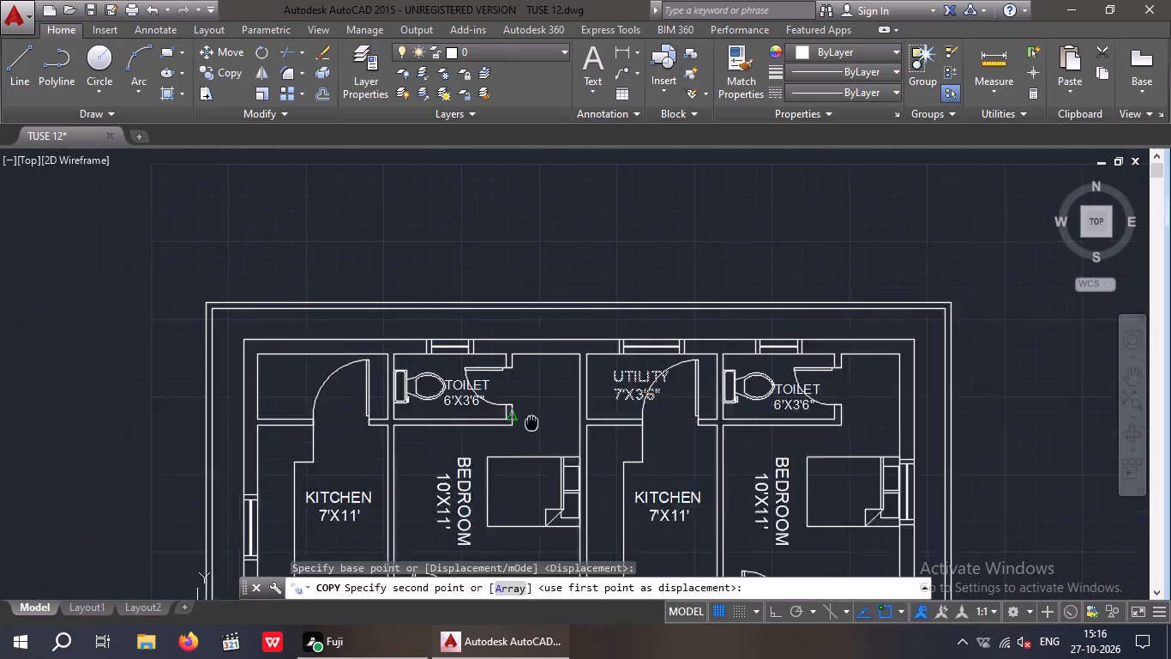
middle_click_drag(537, 424, 642, 440)
scroll(492, 499, "up", 3)
middle_click_drag(325, 391, 360, 507)
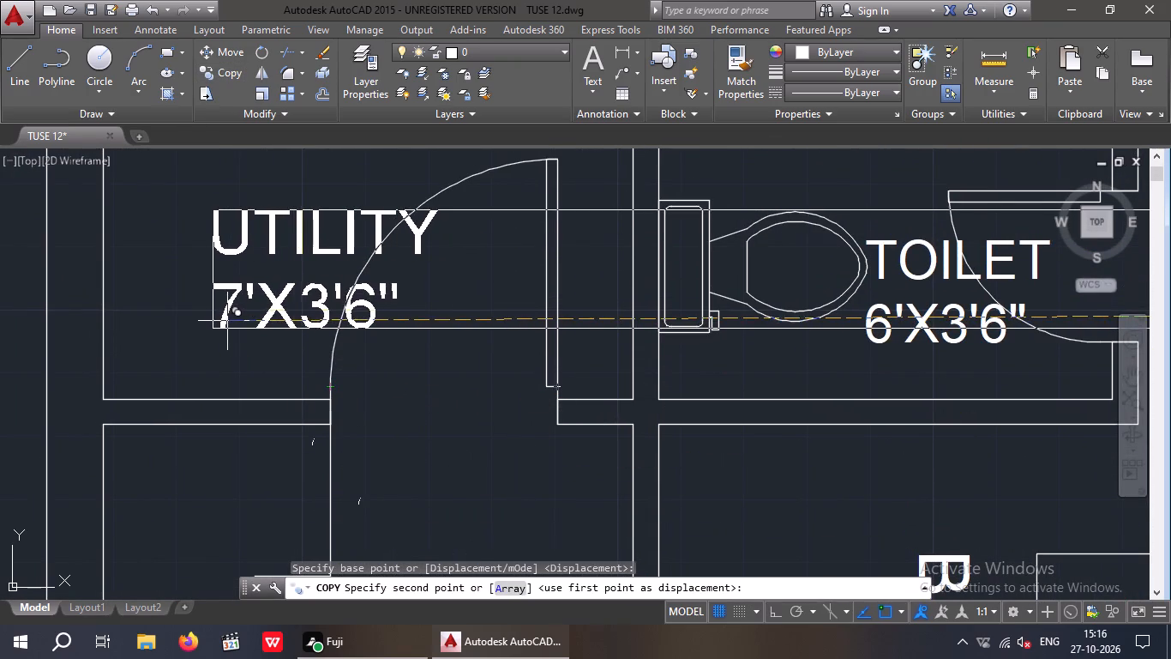
left_click(228, 322)
scroll(236, 335, "down", 3)
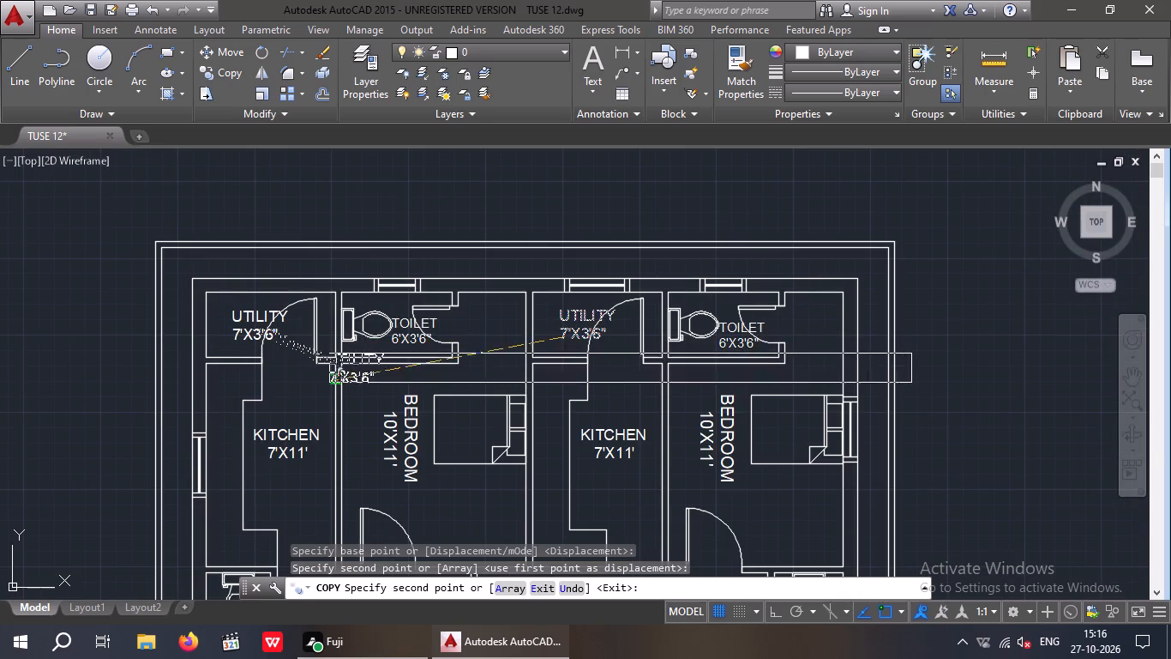
key("Escape")
Measure the width of the toilet below the right-hand upper bedroom along its upper inner wall with a linear dimension.
scroll(418, 315, "down", 1)
middle_click_drag(418, 314, 344, 185)
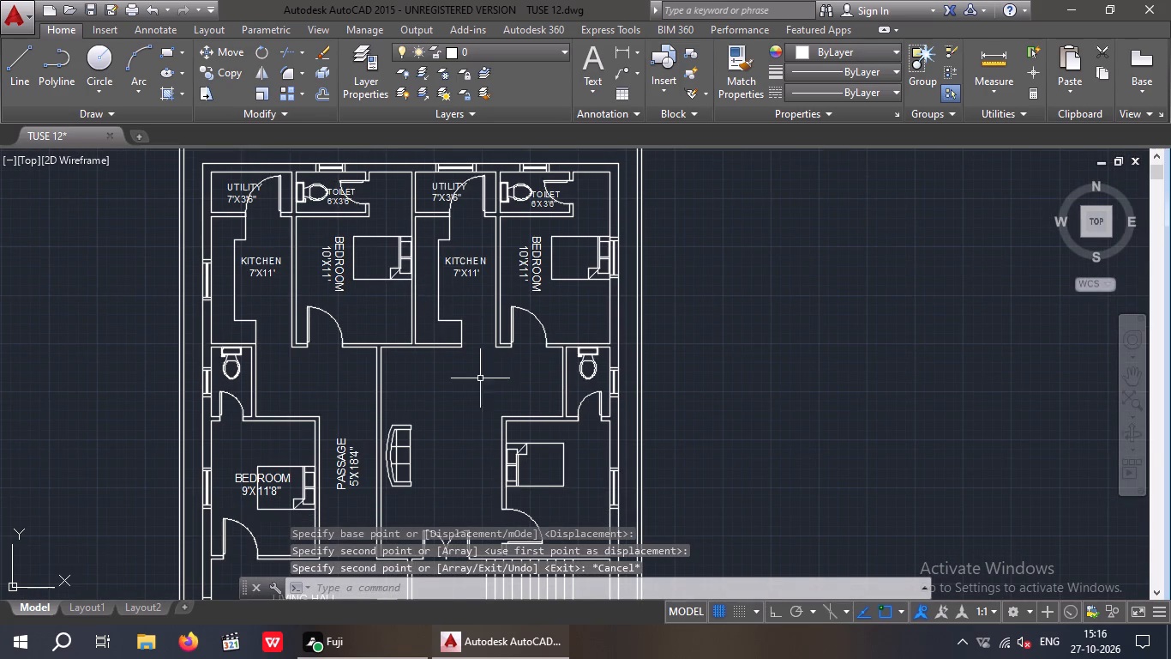
middle_click_drag(445, 385, 423, 288)
middle_click_drag(427, 326, 426, 330)
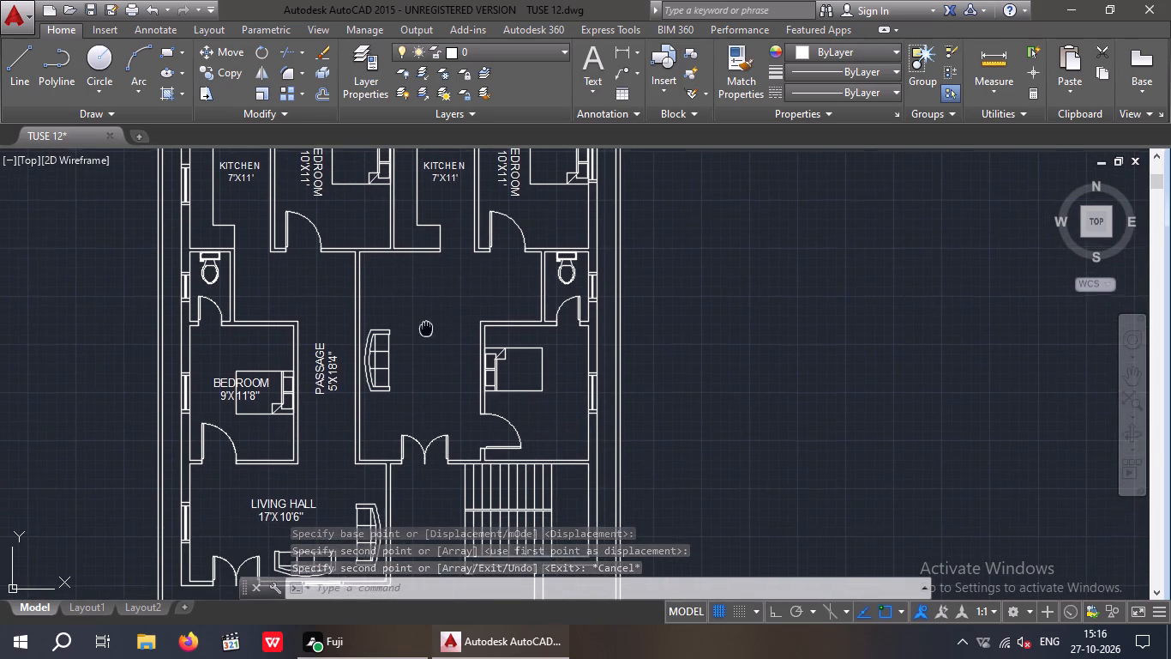
middle_click_drag(426, 330, 405, 361)
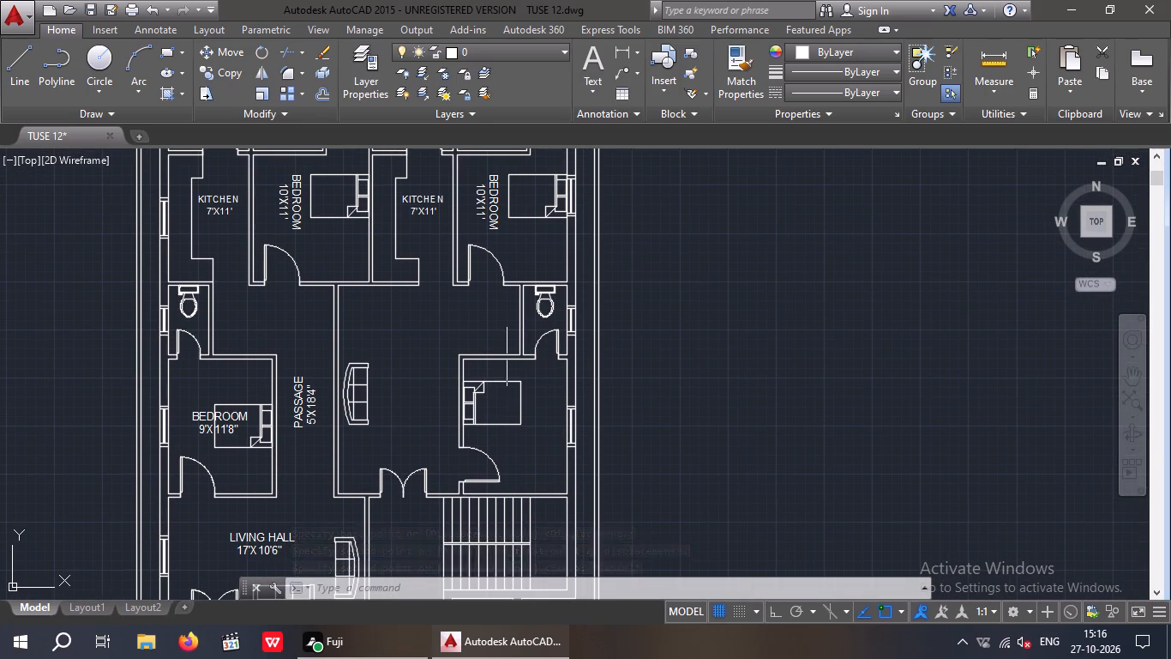
left_click(619, 50)
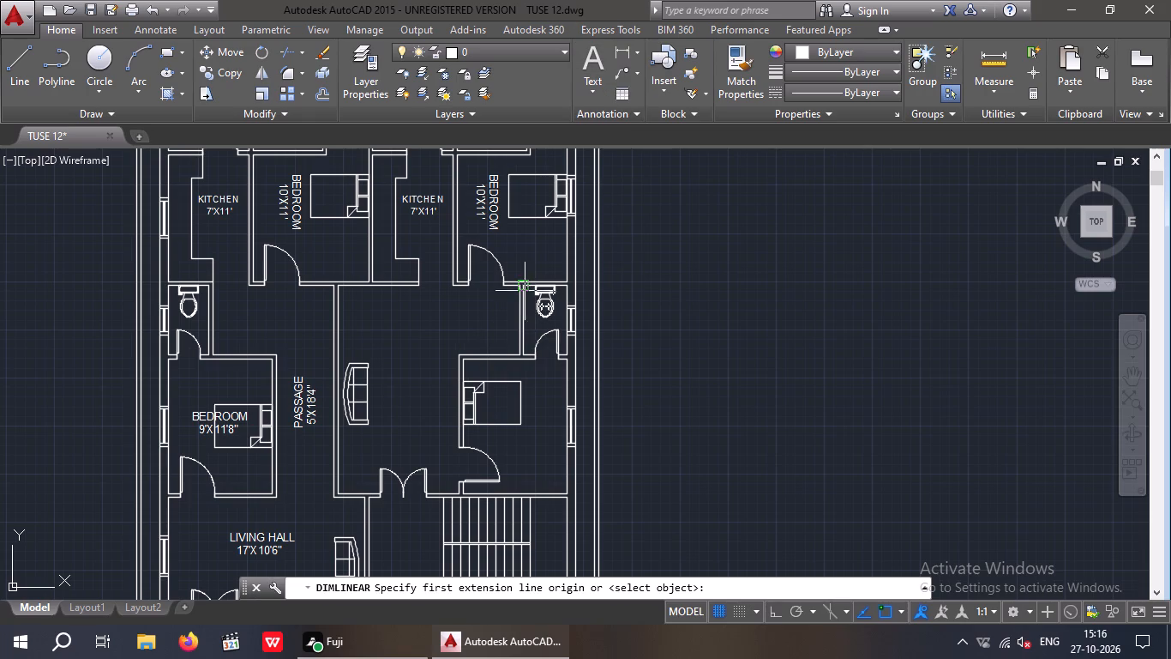
scroll(524, 290, "up", 3)
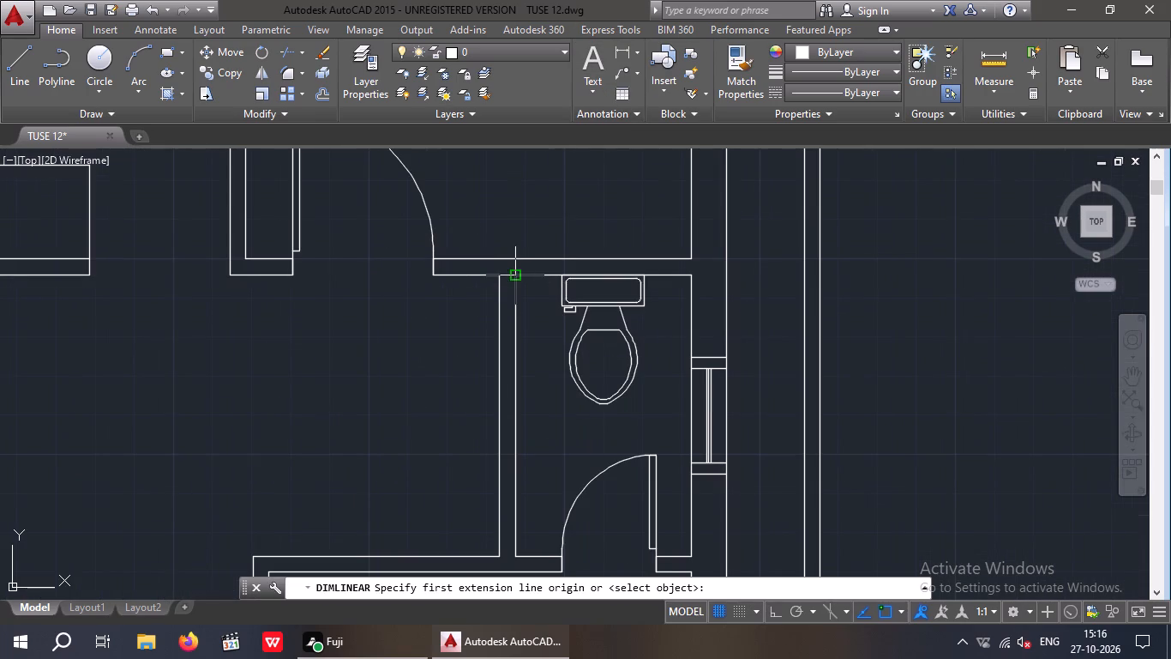
left_click(519, 271)
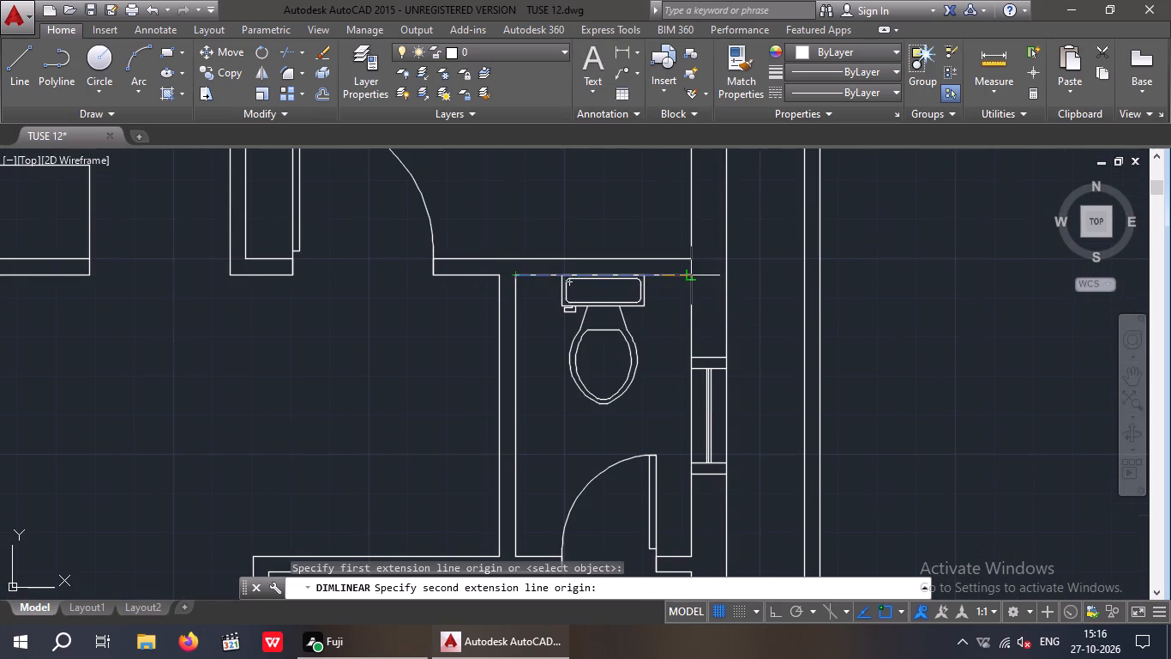
left_click(690, 275)
scroll(668, 357, "up", 3)
scroll(670, 347, "down", 4)
key("space")
Measure the width of the toilet below the left-hand kitchen along its upper inner wall with a linear dimension.
scroll(554, 337, "down", 2)
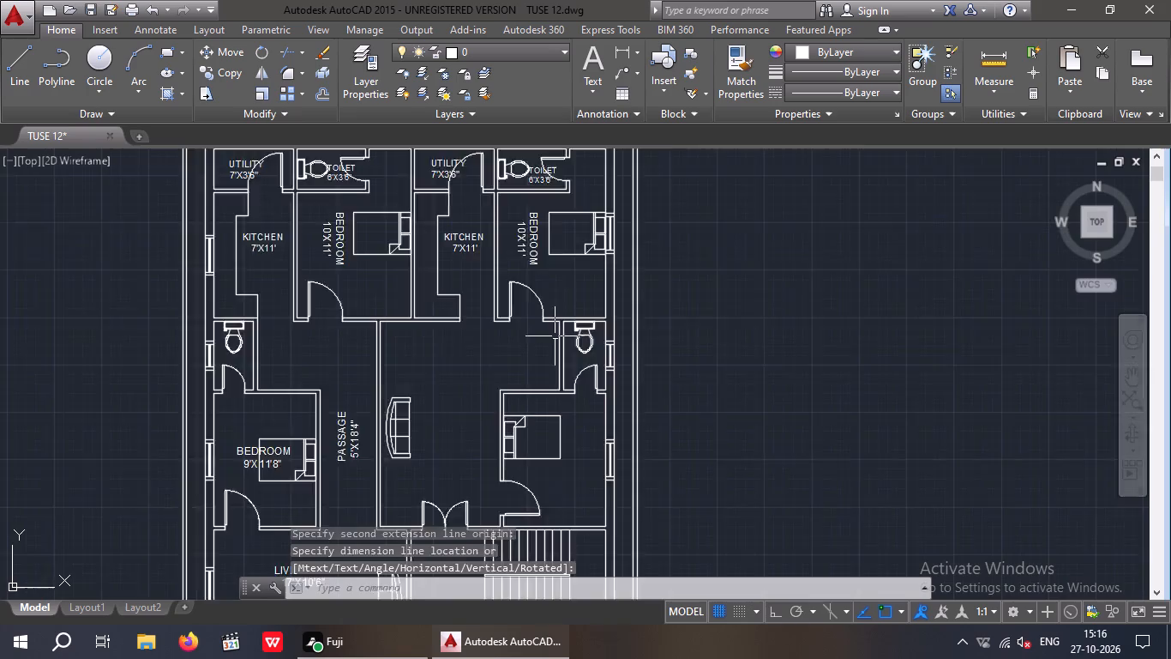
scroll(555, 336, "down", 2)
key("space")
scroll(418, 329, "up", 4)
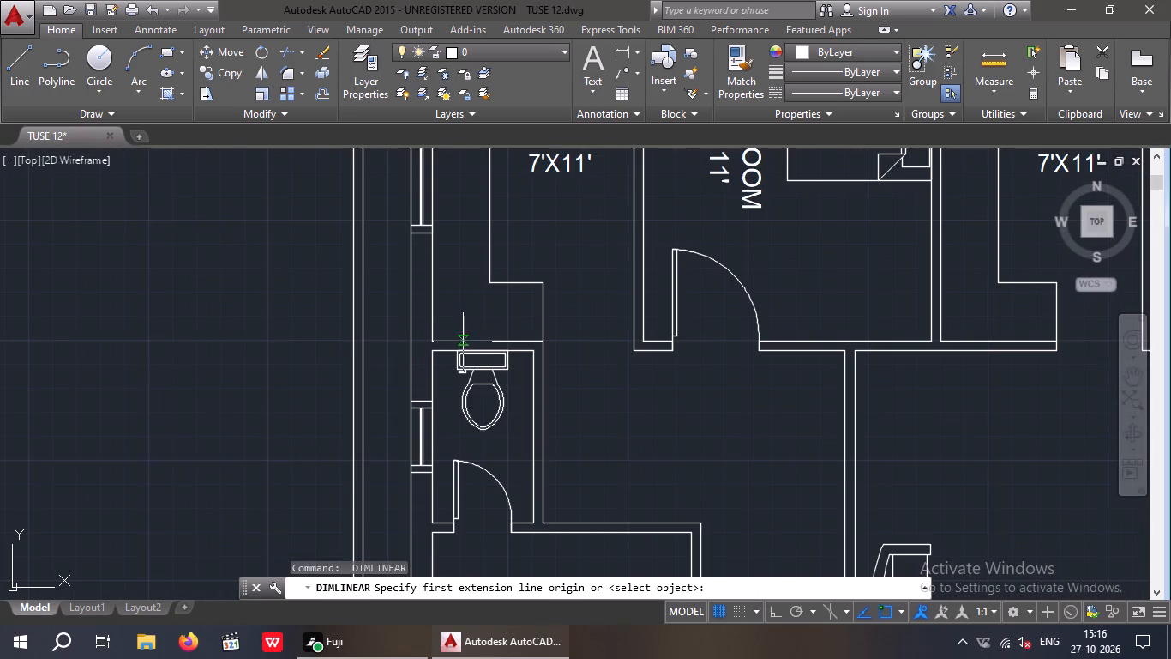
left_click_drag(432, 349, 445, 355)
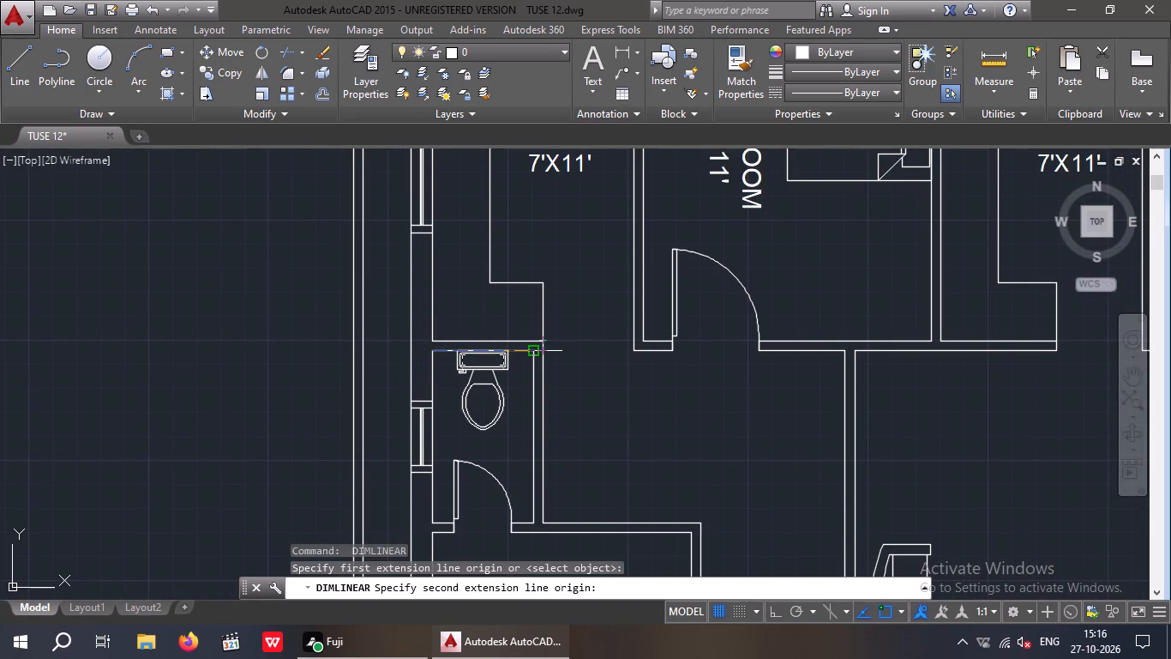
left_click(534, 348)
scroll(524, 408, "up", 4)
key("space")
Measure the depth of the toilet below the right-hand upper bedroom along its left inner wall with a linear dimension.
scroll(505, 377, "down", 5)
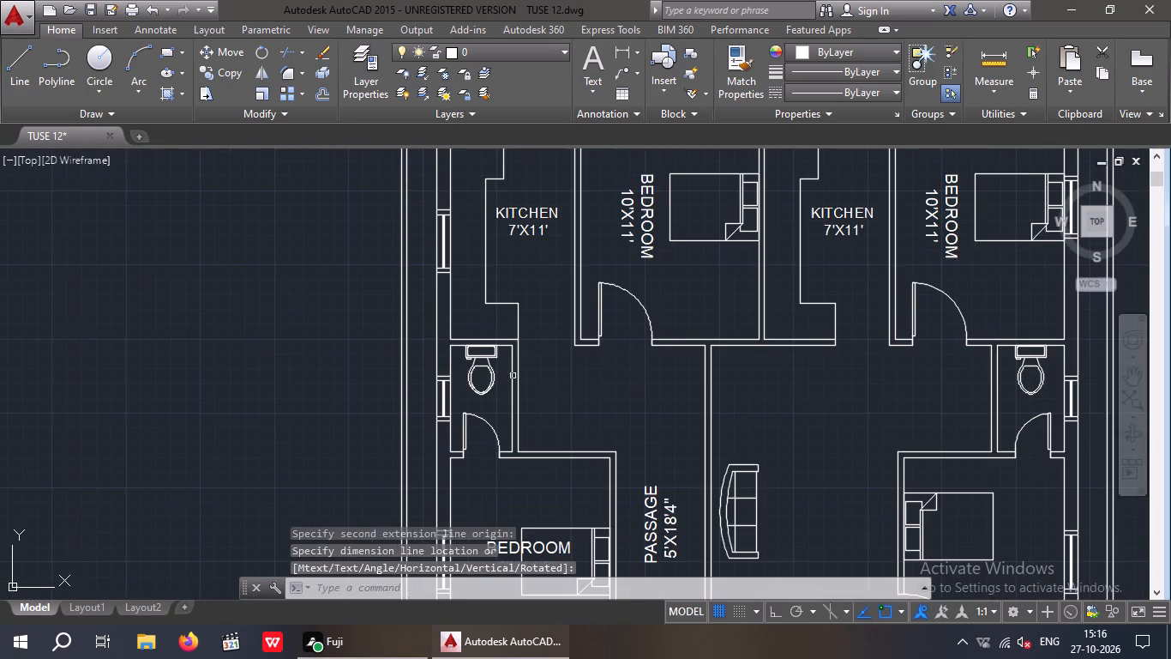
middle_click_drag(581, 397, 434, 420)
key("space")
scroll(863, 388, "up", 3)
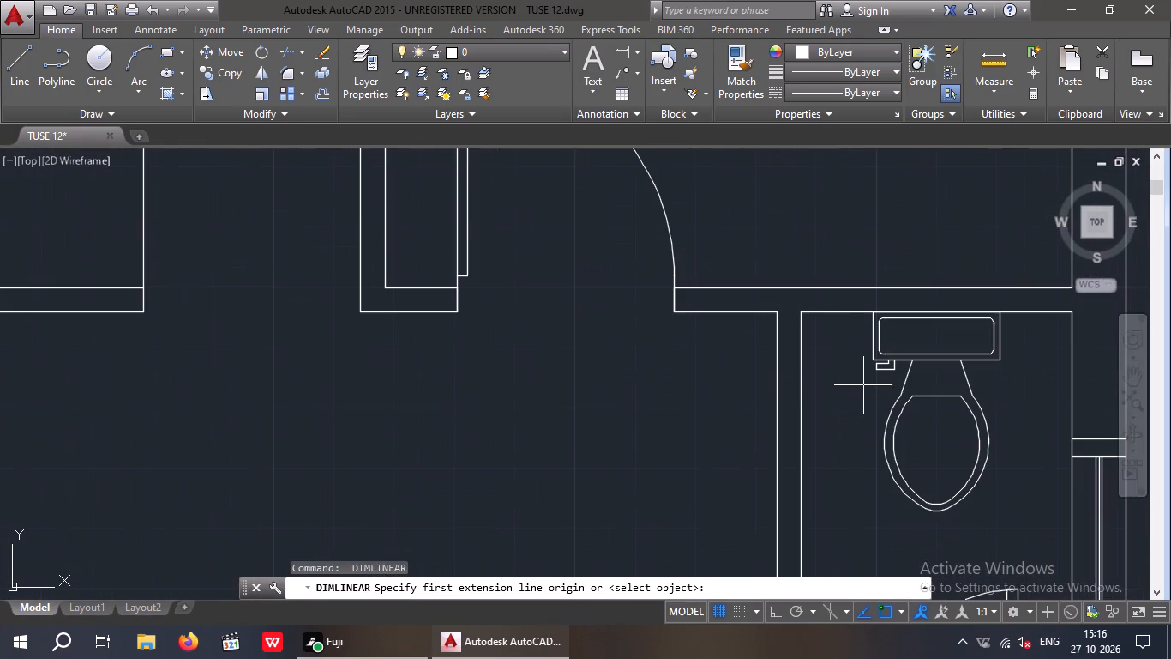
left_click(801, 313)
middle_click_drag(826, 475, 828, 475)
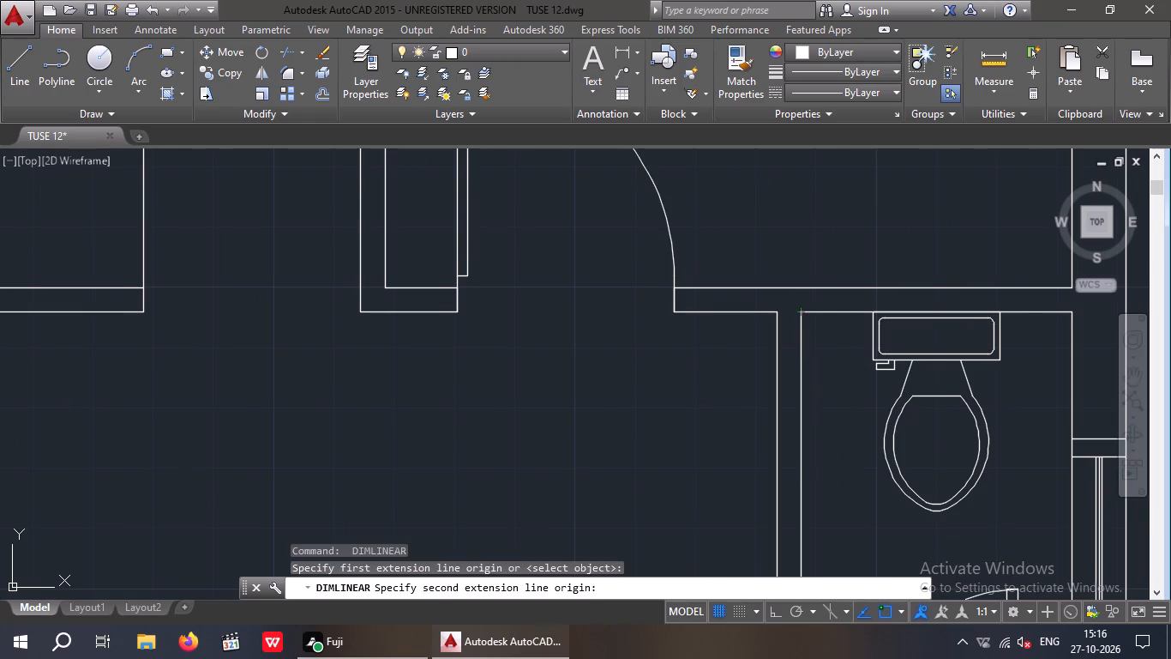
middle_click_drag(828, 475, 776, 366)
scroll(751, 355, "down", 2)
scroll(760, 432, "down", 2)
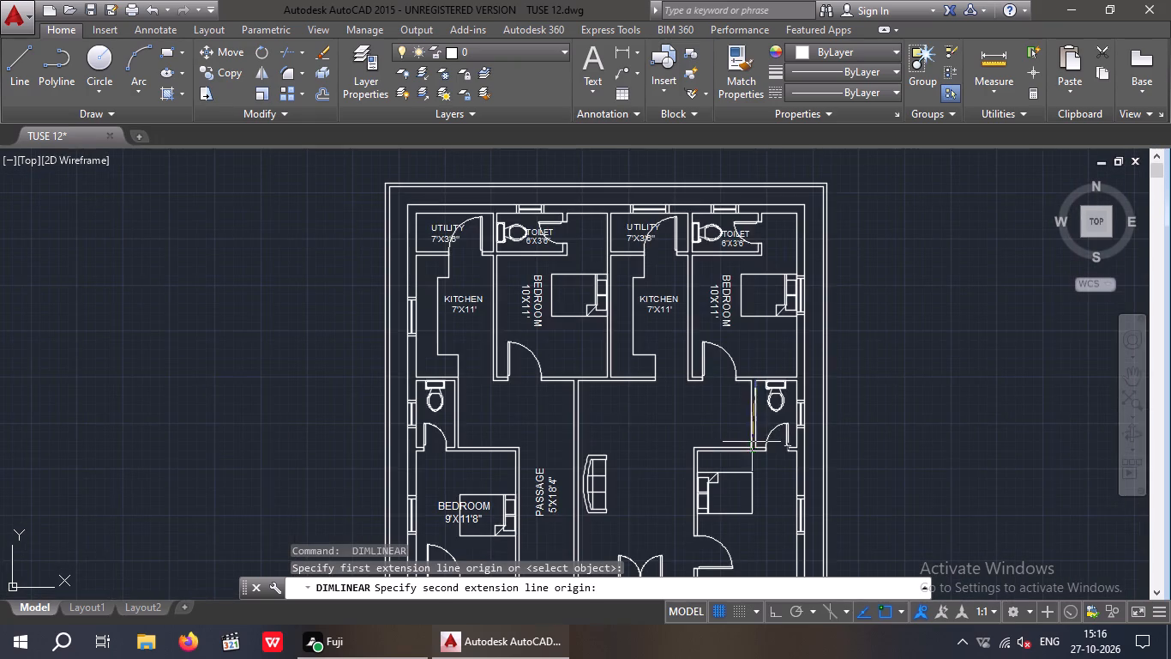
scroll(750, 442, "up", 2)
left_click_drag(761, 453, 763, 444)
scroll(771, 372, "up", 1)
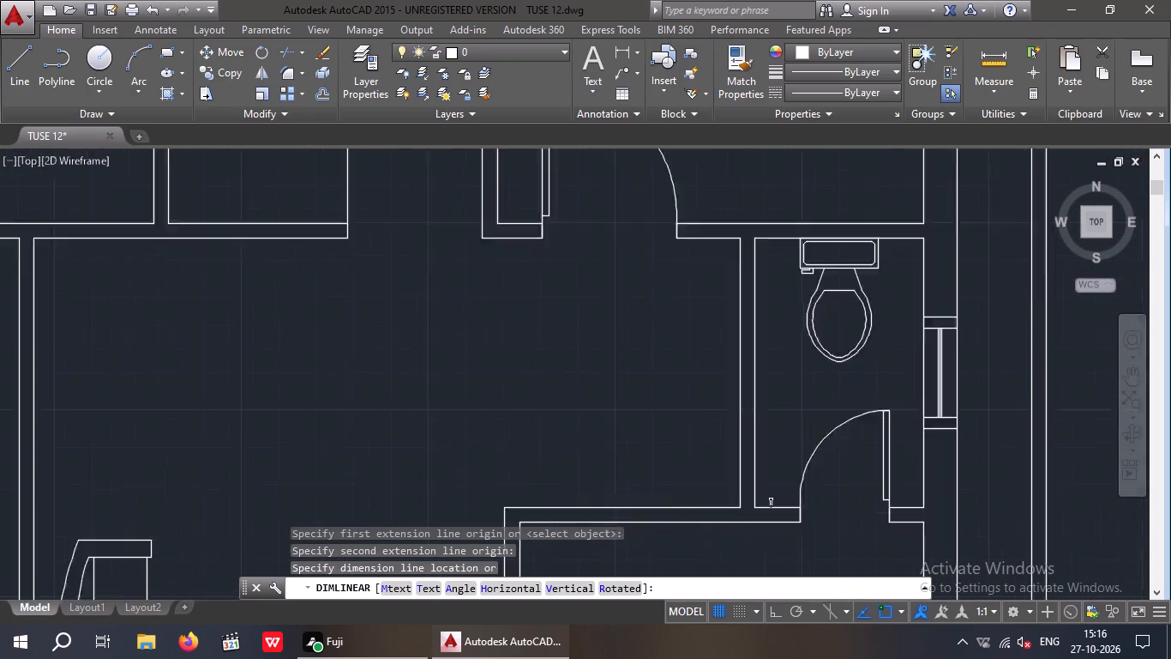
scroll(771, 372, "up", 2)
scroll(776, 359, "down", 4)
key("space")
Create a wide multiline text frame from that toilet's left side to beyond the building's right outer wall, with text height 6".
middle_click_drag(772, 345, 751, 357)
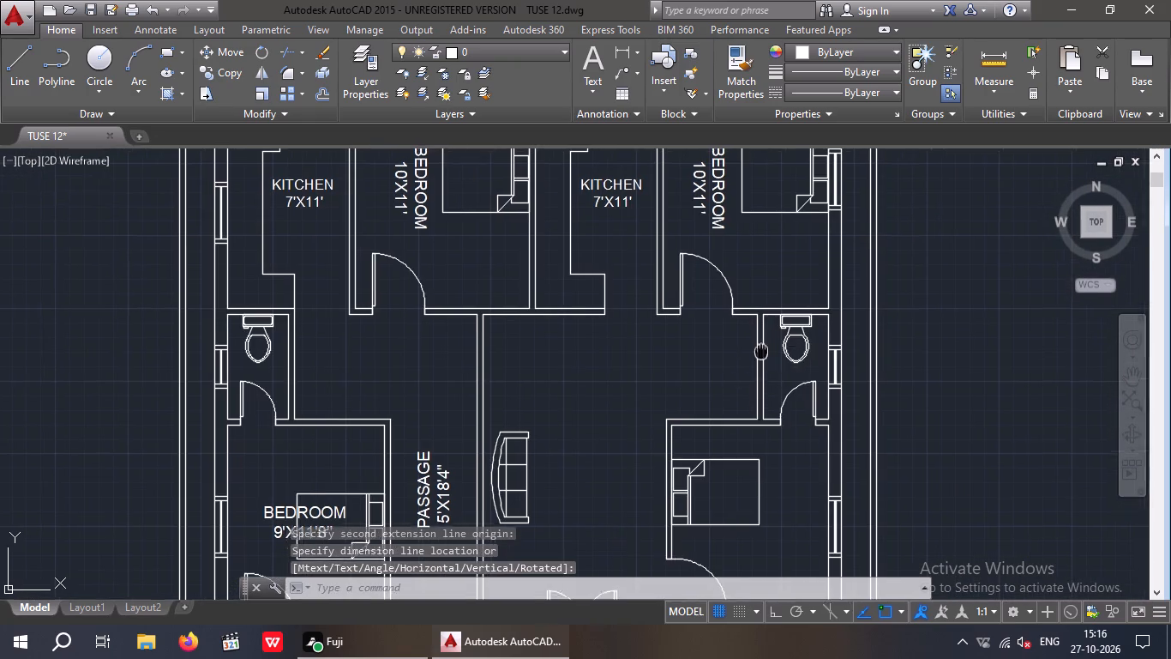
middle_click_drag(751, 357, 511, 362)
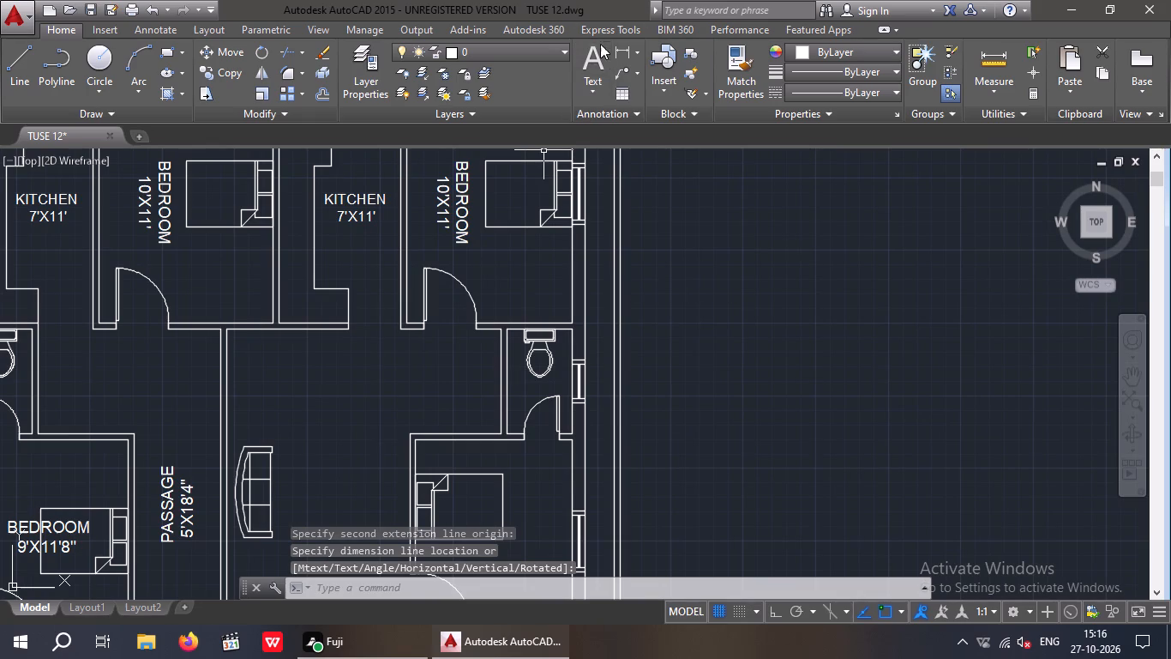
left_click(596, 55)
scroll(556, 407, "up", 4)
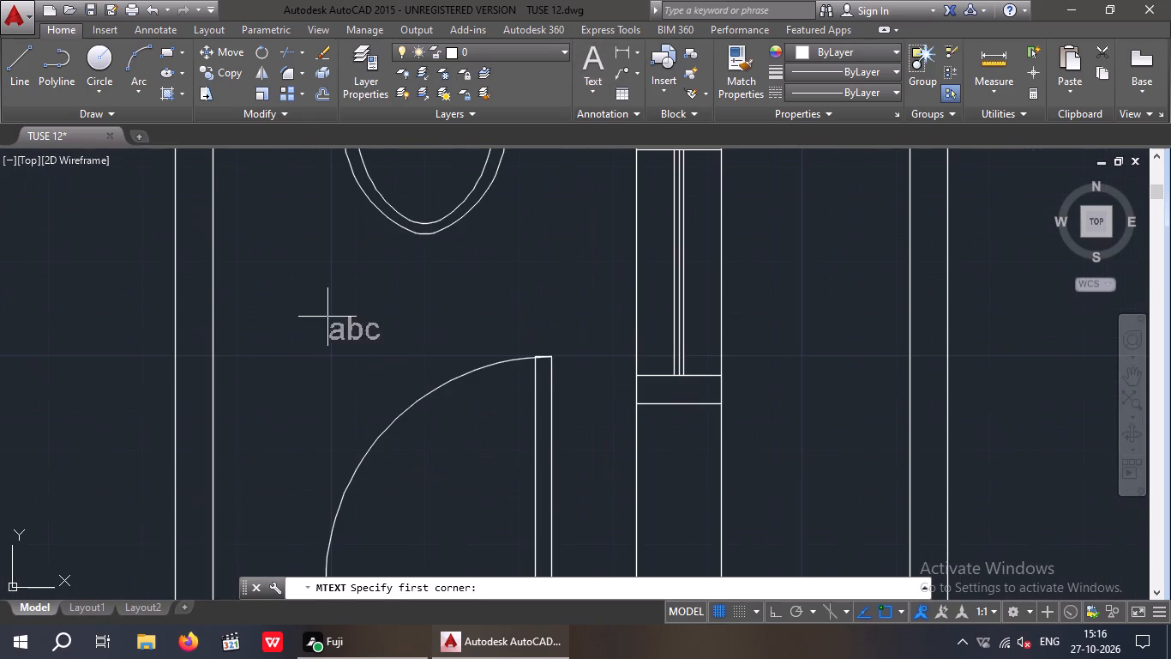
left_click_drag(256, 261, 263, 283)
middle_click_drag(543, 392, 455, 402)
scroll(437, 373, "down", 3)
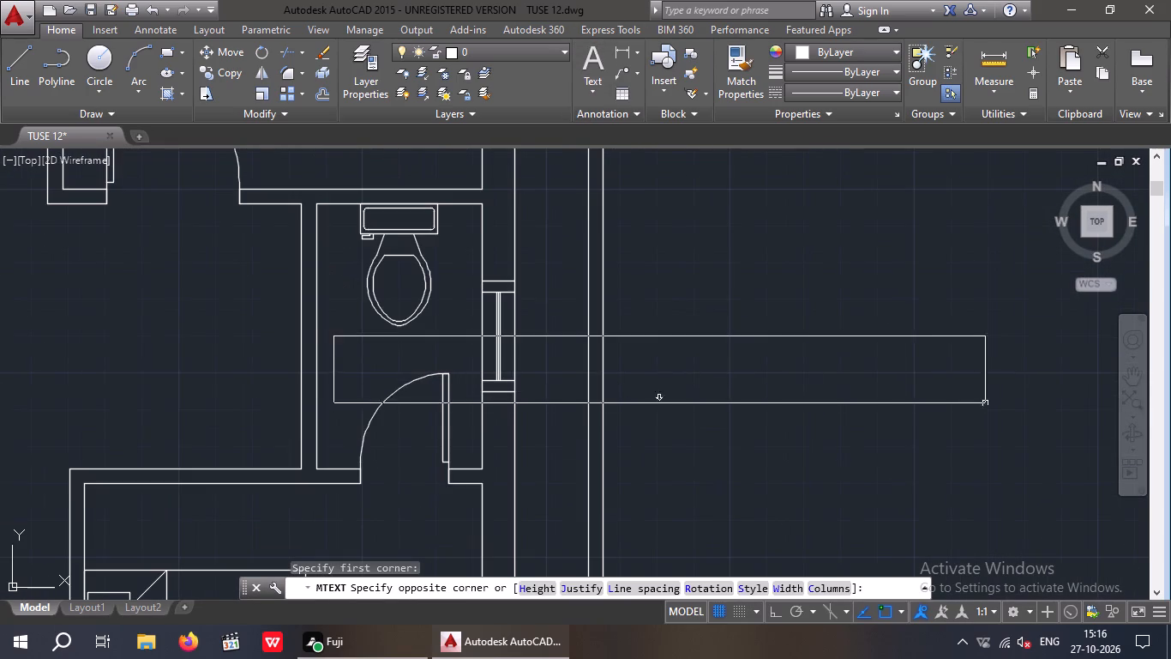
left_click(1000, 389)
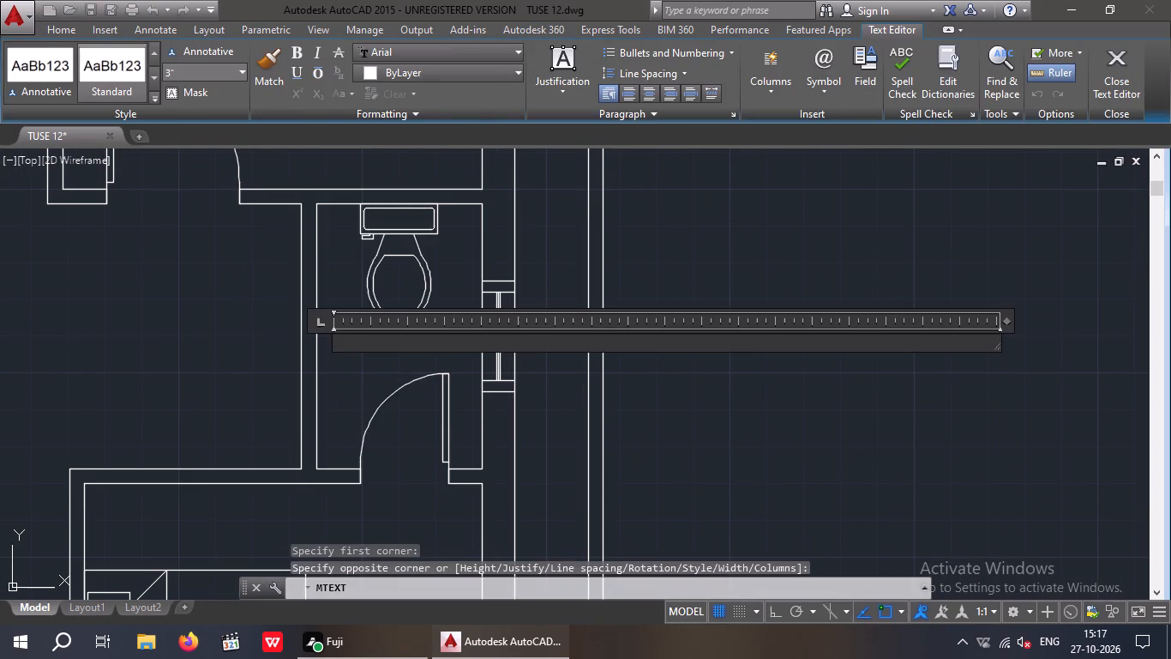
left_click(180, 70)
key("6")
key("shift+quotedbl")
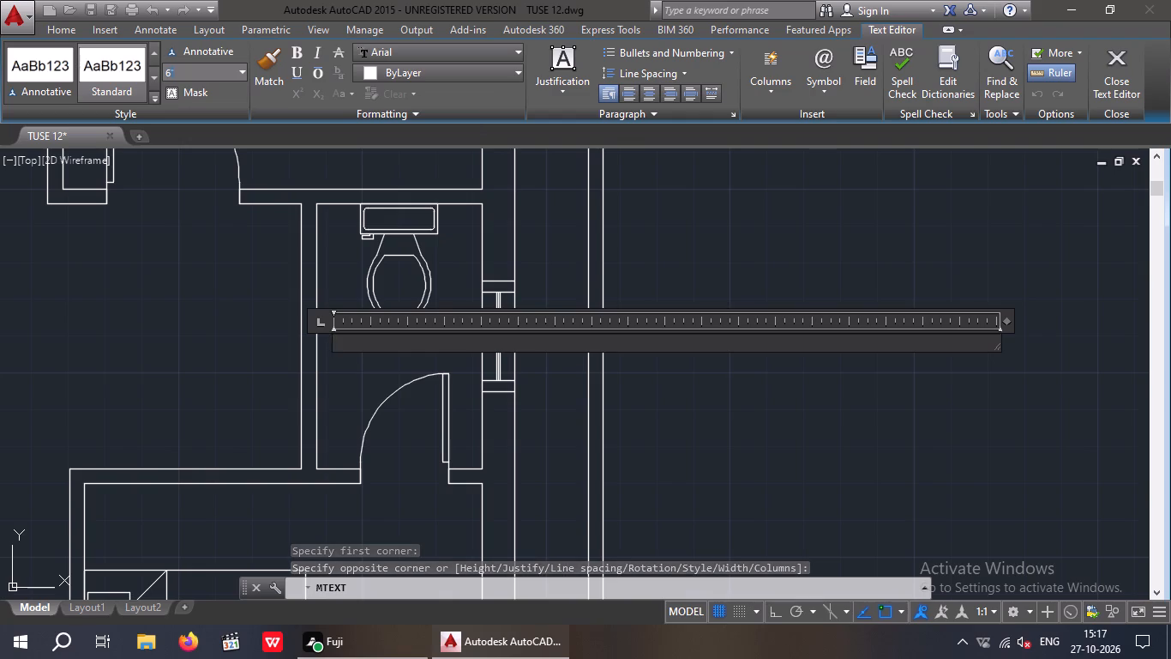
key("Return")
Enter TOILET with 3'9"X6' on the second line as the room's label text and finish the text.
type("TOIL")
type("ET")
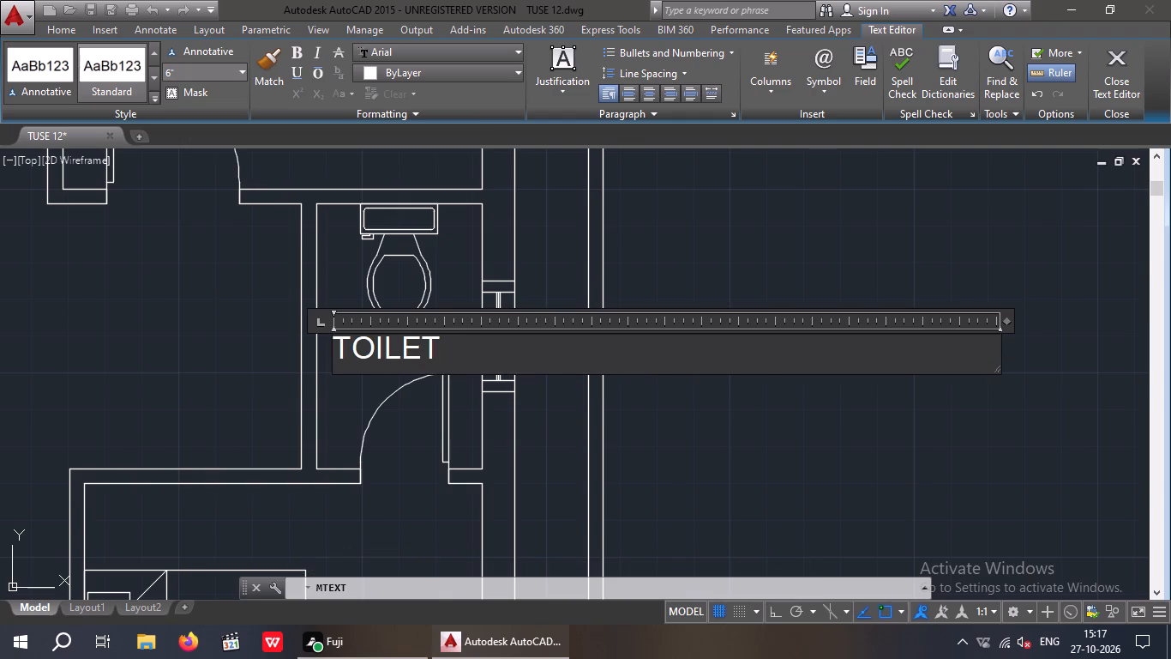
key("Return")
key("3")
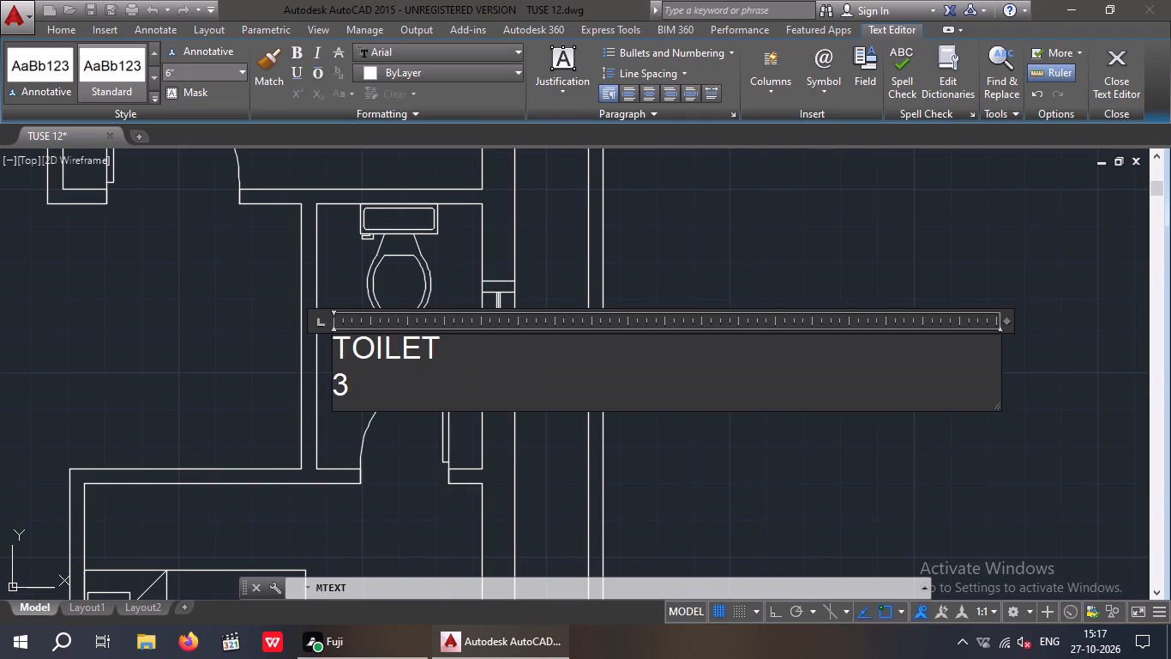
type("'9")
type("\"6'")
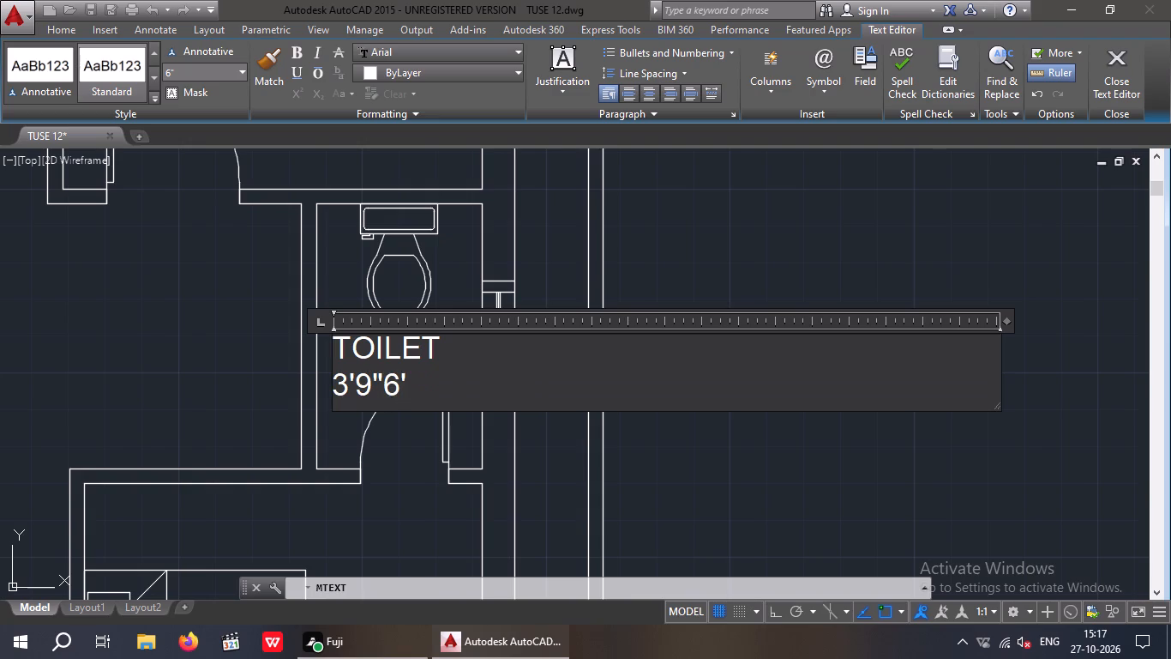
key("Left")
key("Left")
key("x")
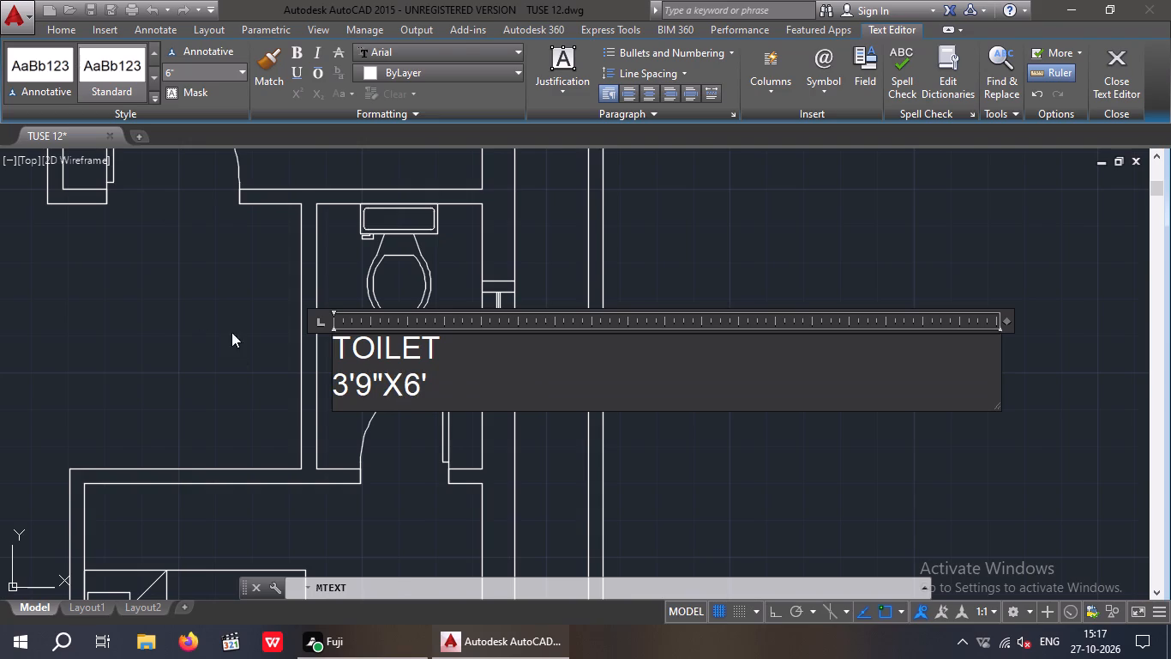
left_click(231, 332)
Move the TOILET 3'9"X6' label slightly closer to the left wall inside the right-hand lower toilet.
scroll(359, 375, "up", 1)
left_click_drag(387, 416, 386, 418)
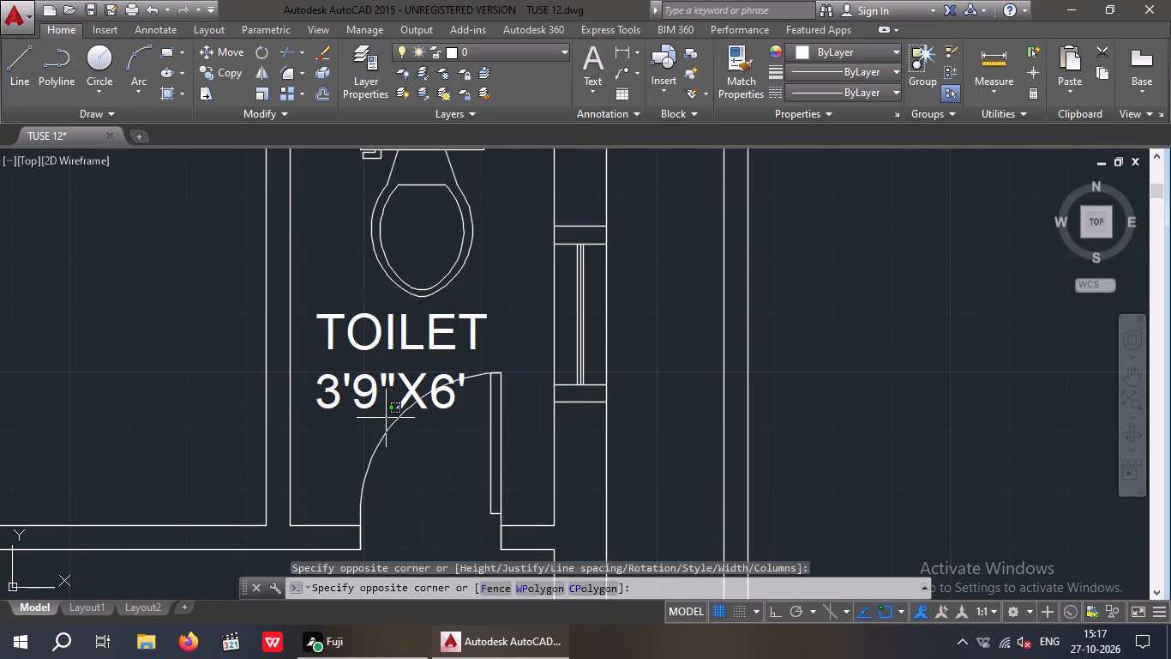
left_click_drag(386, 418, 372, 400)
left_click_drag(354, 360, 346, 362)
left_click(227, 41)
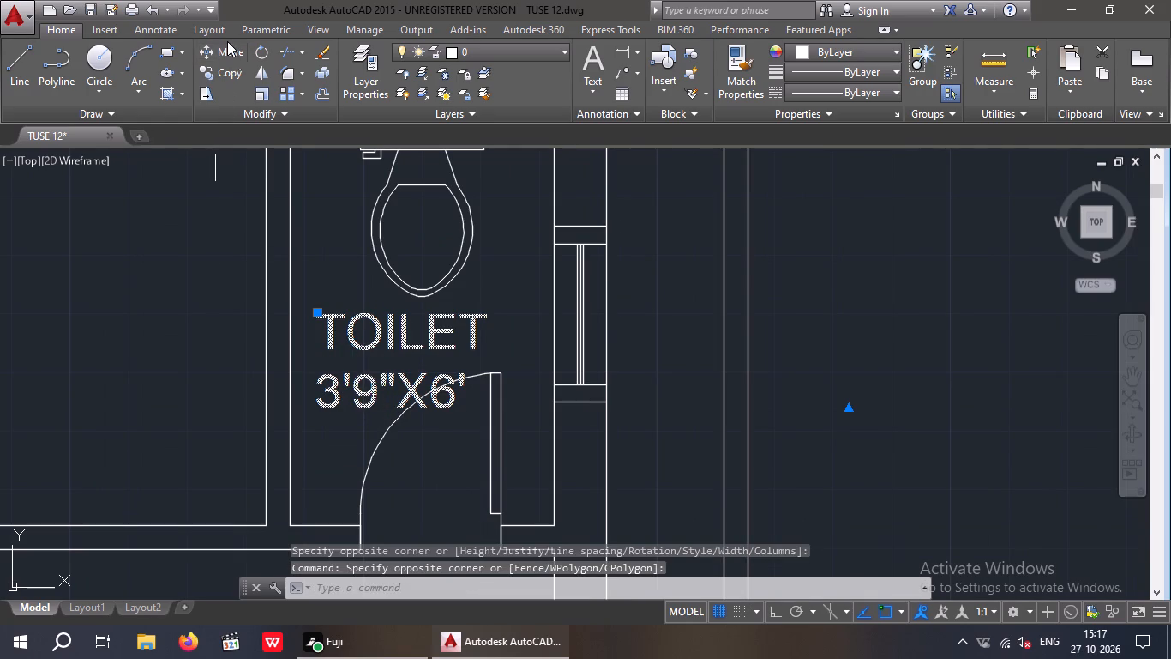
left_click(233, 54)
left_click(326, 414)
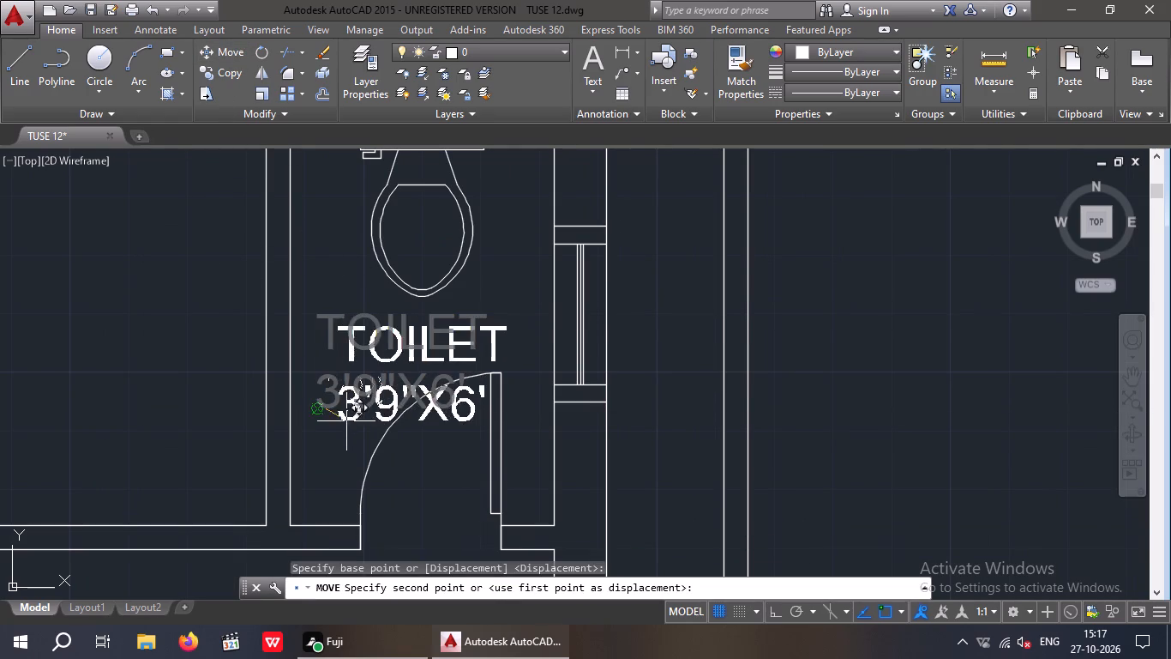
left_click(345, 425)
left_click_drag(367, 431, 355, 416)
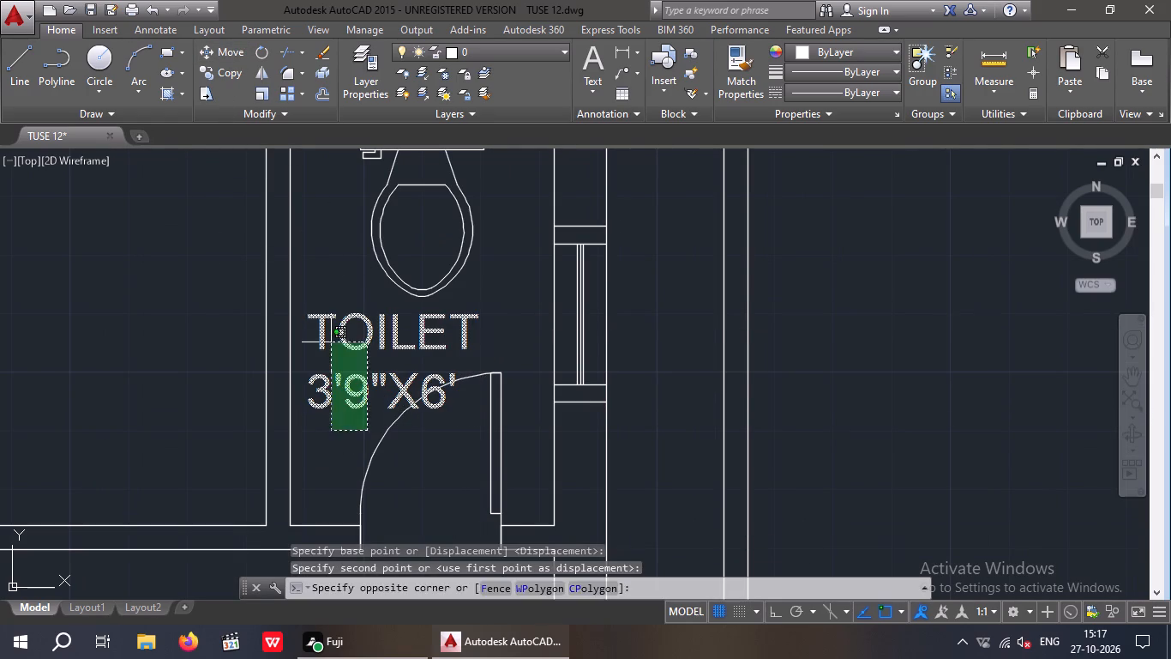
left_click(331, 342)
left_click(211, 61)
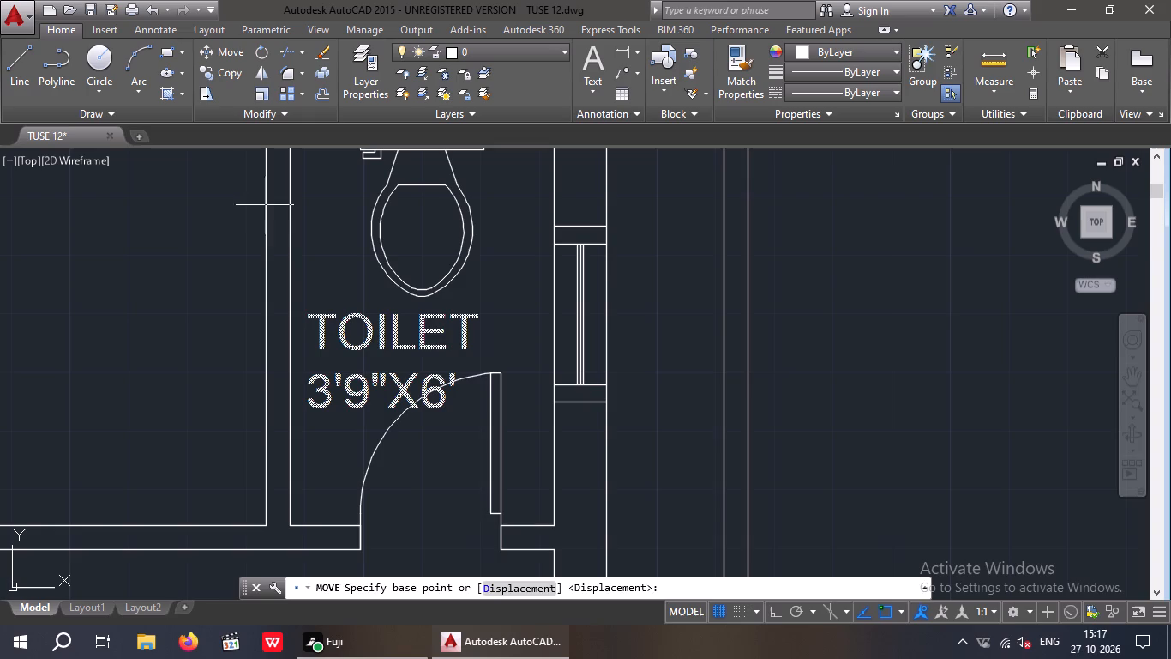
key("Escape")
Copy the TOILET label from the right-hand lower toilet into the toilet below the left-hand kitchen.
left_click_drag(347, 422, 336, 410)
left_click(310, 326)
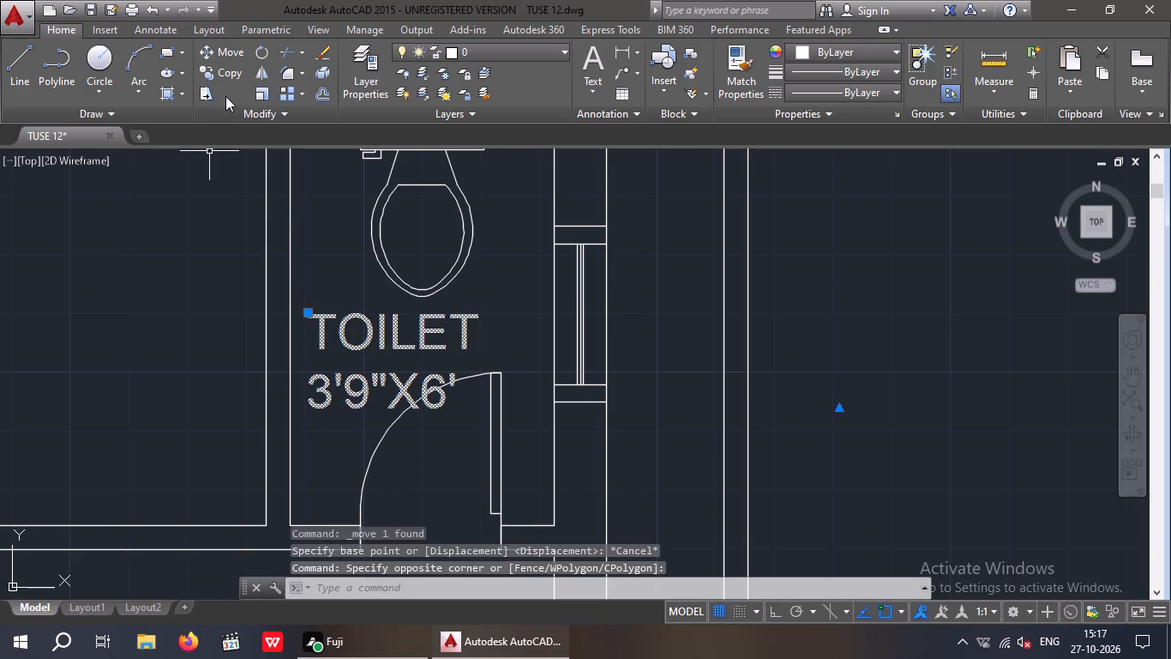
left_click(225, 77)
left_click(321, 406)
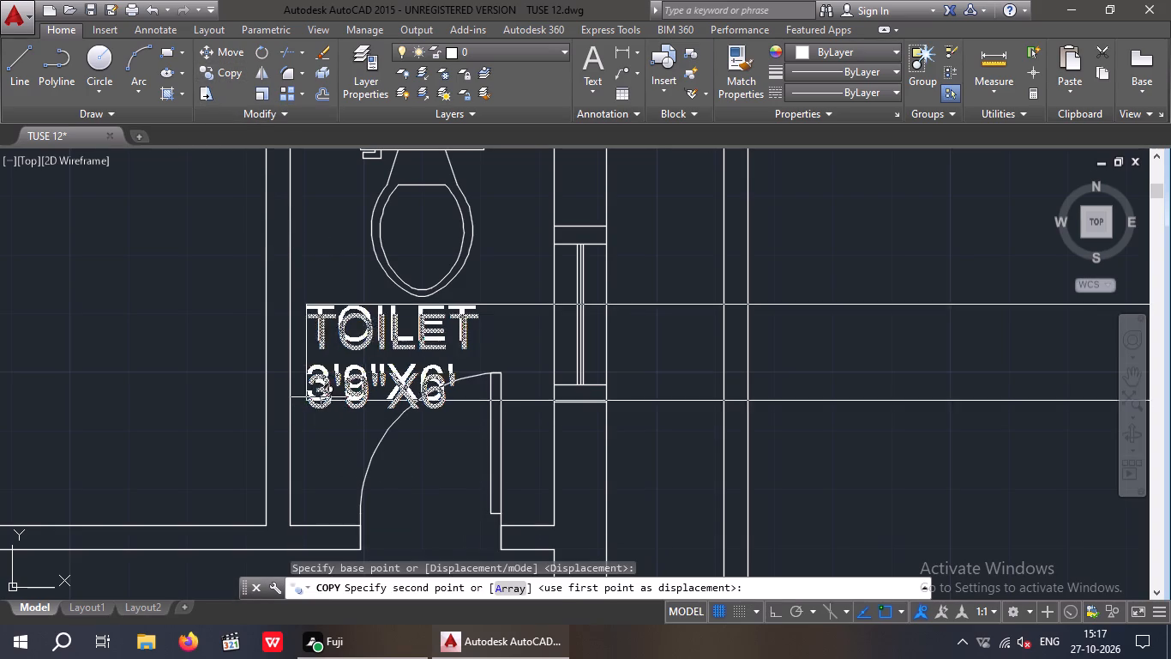
middle_click_drag(322, 398, 518, 420)
scroll(497, 418, "down", 3)
middle_click_drag(273, 461, 592, 441)
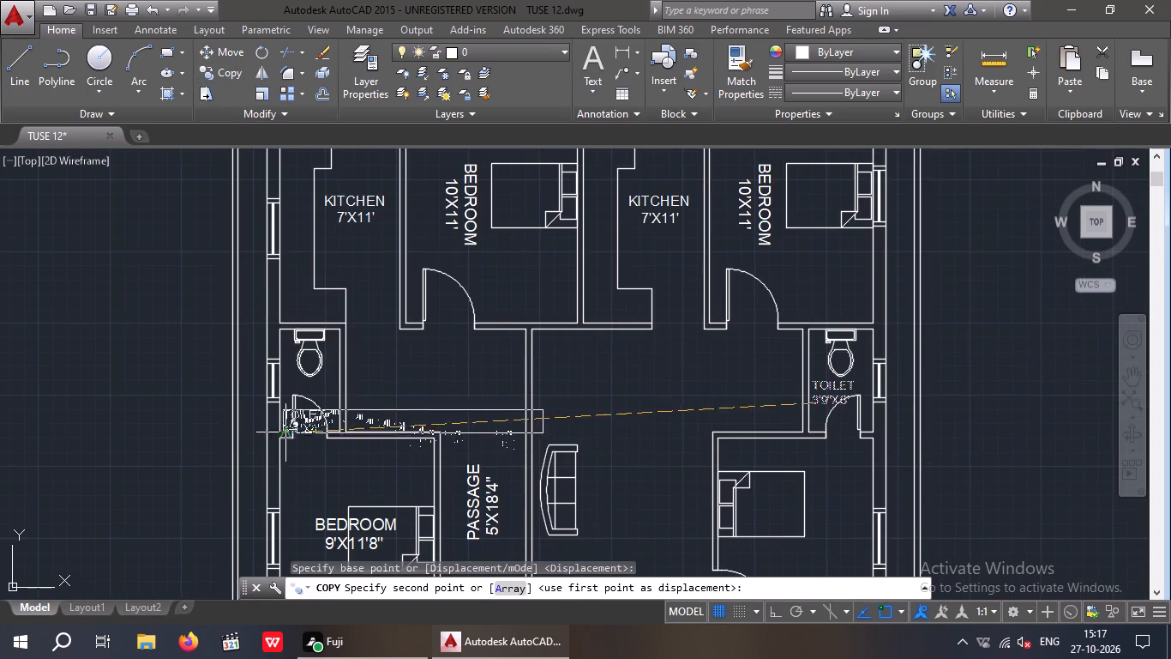
scroll(291, 427, "up", 3)
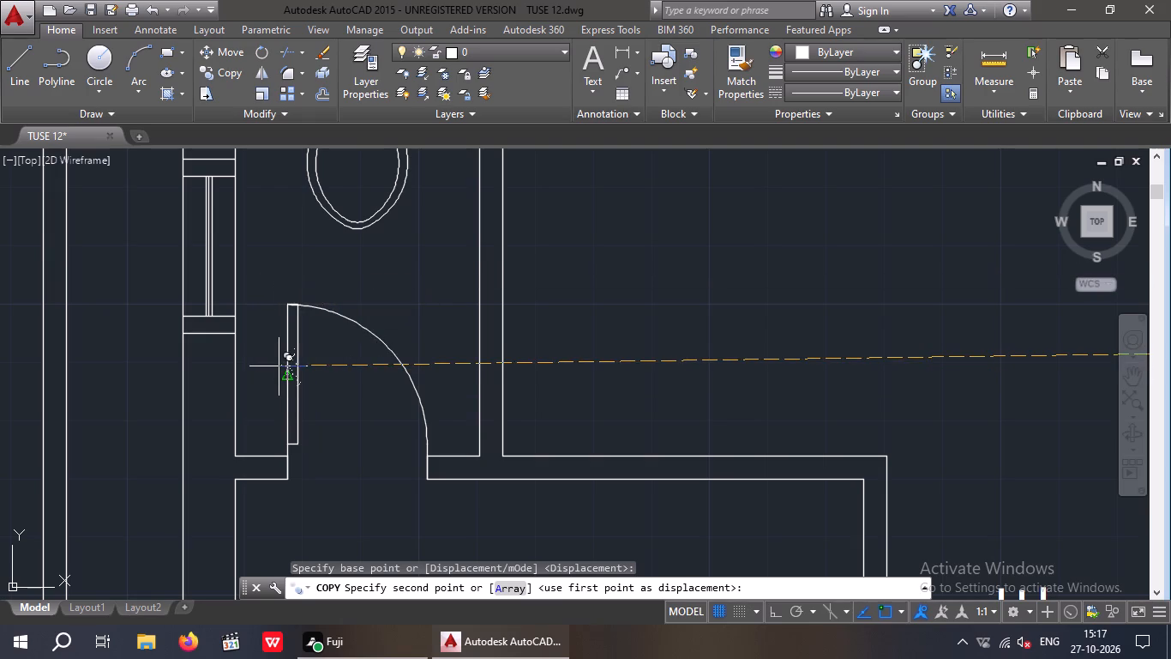
left_click(276, 367)
key("Escape")
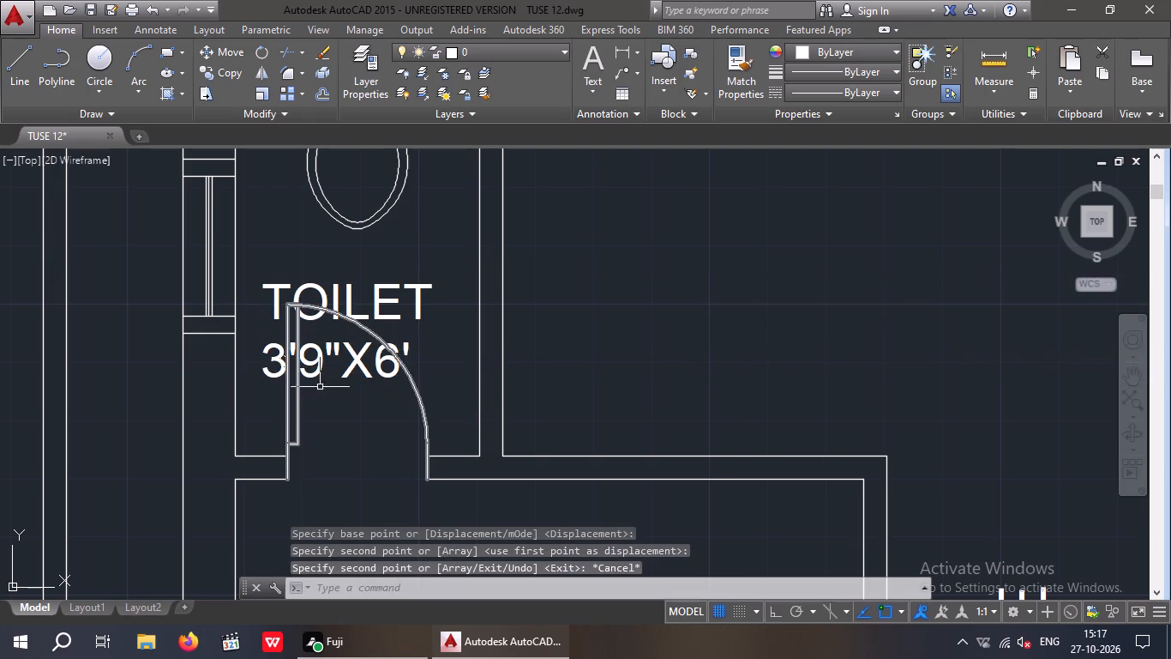
Change the size line of the copied label in the left-hand lower toilet to 3'6"X6'.
double_click(347, 372)
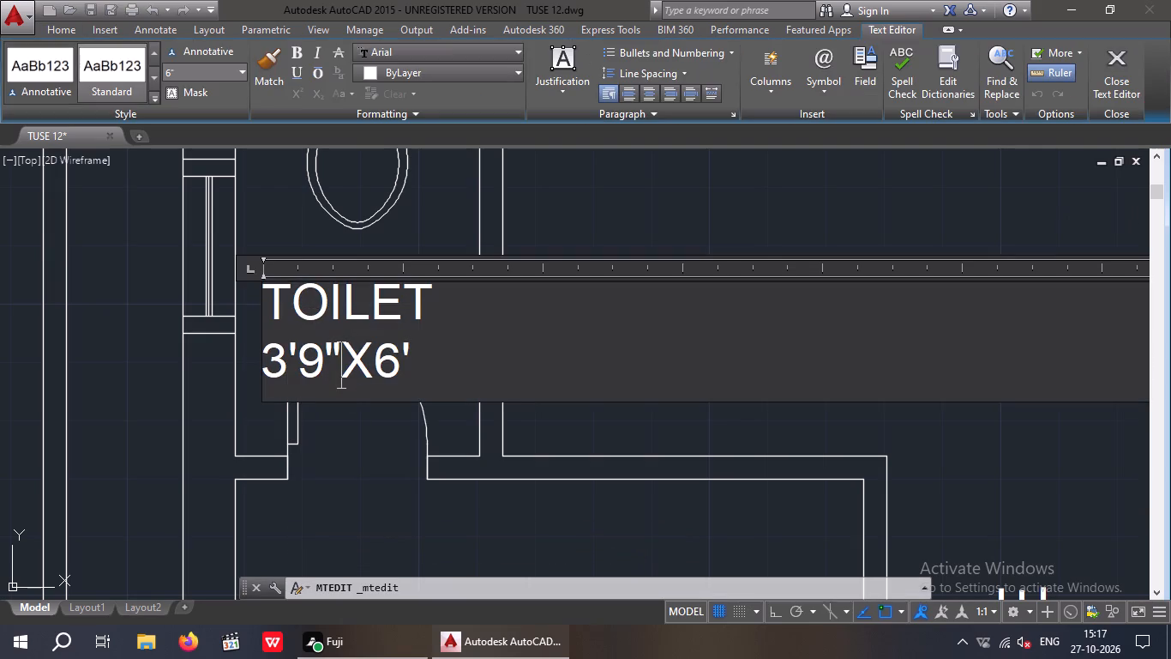
left_click(310, 371)
left_click(330, 366)
key("BackSpace")
key("6")
left_click(347, 474)
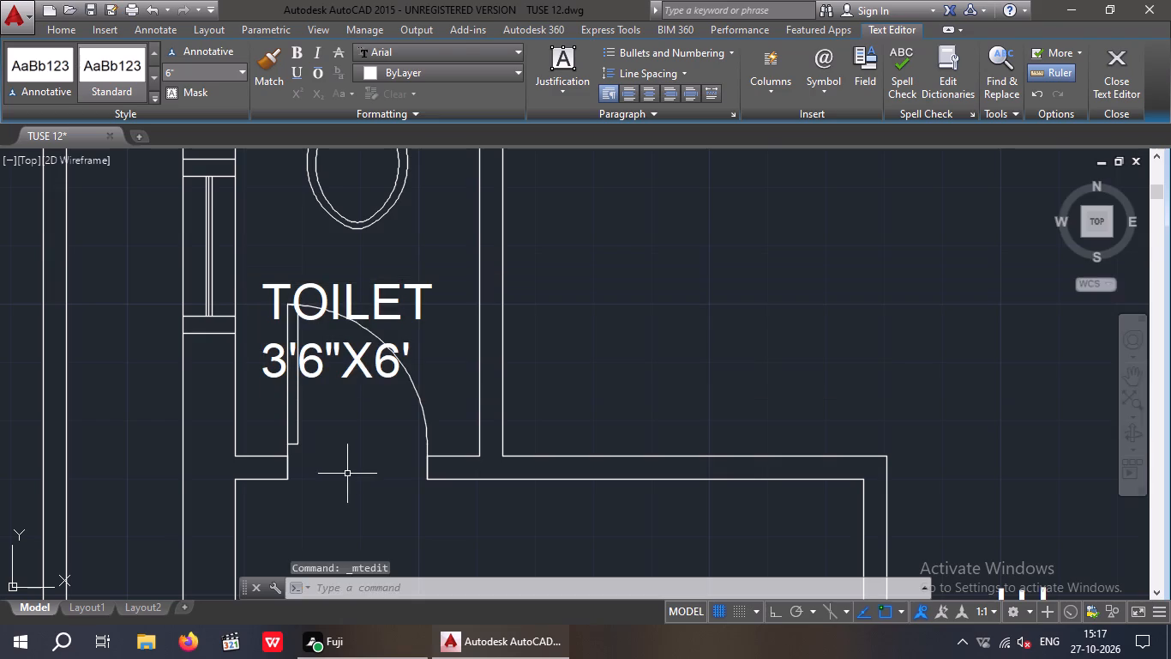
Measure the width of the unlabelled hall right of the passage along its lower inner wall with a linear dimension.
scroll(359, 429, "down", 2)
middle_click_drag(369, 453, 374, 438)
scroll(368, 432, "down", 1)
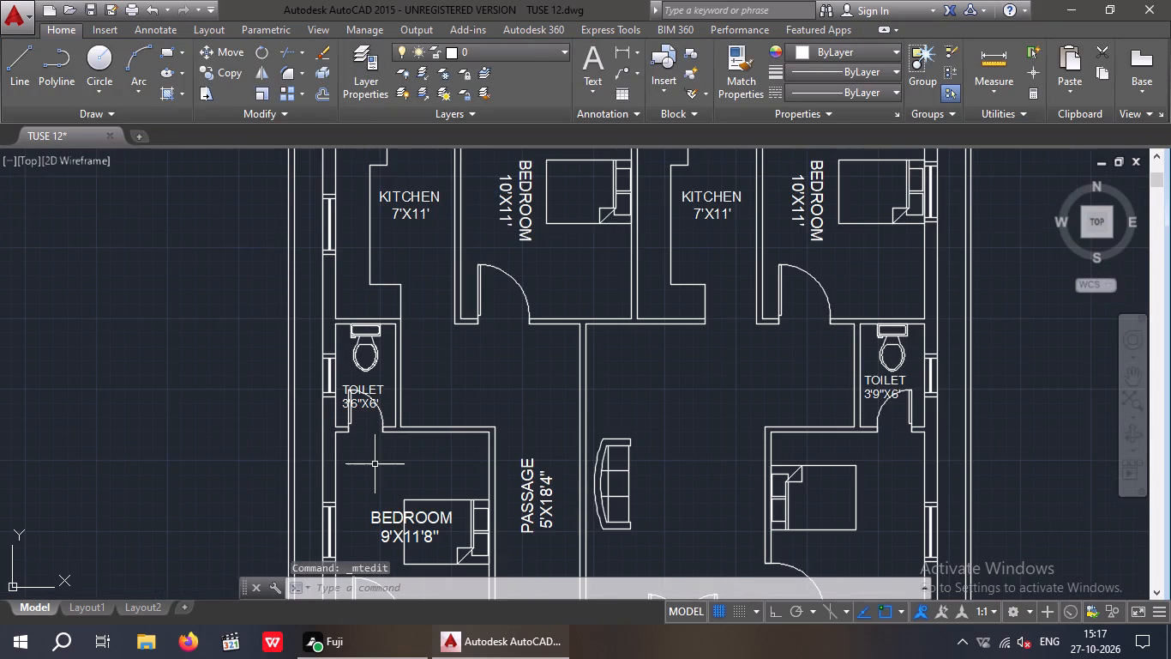
middle_click_drag(375, 463, 278, 458)
scroll(296, 444, "down", 2)
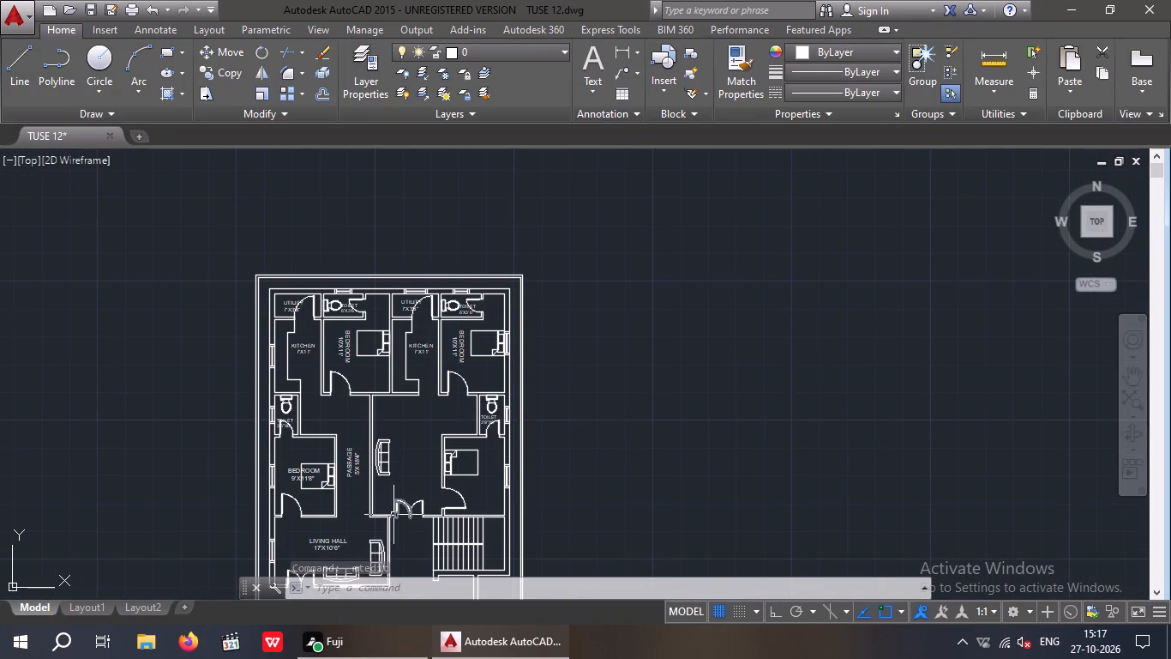
middle_click_drag(393, 499, 334, 433)
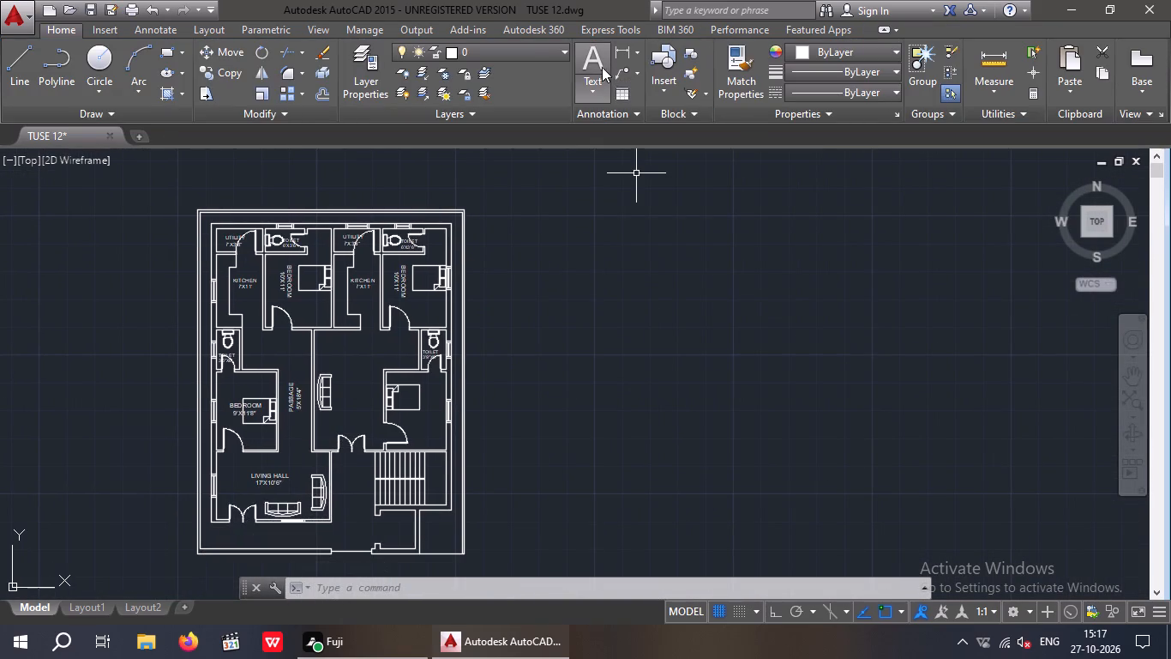
left_click(618, 55)
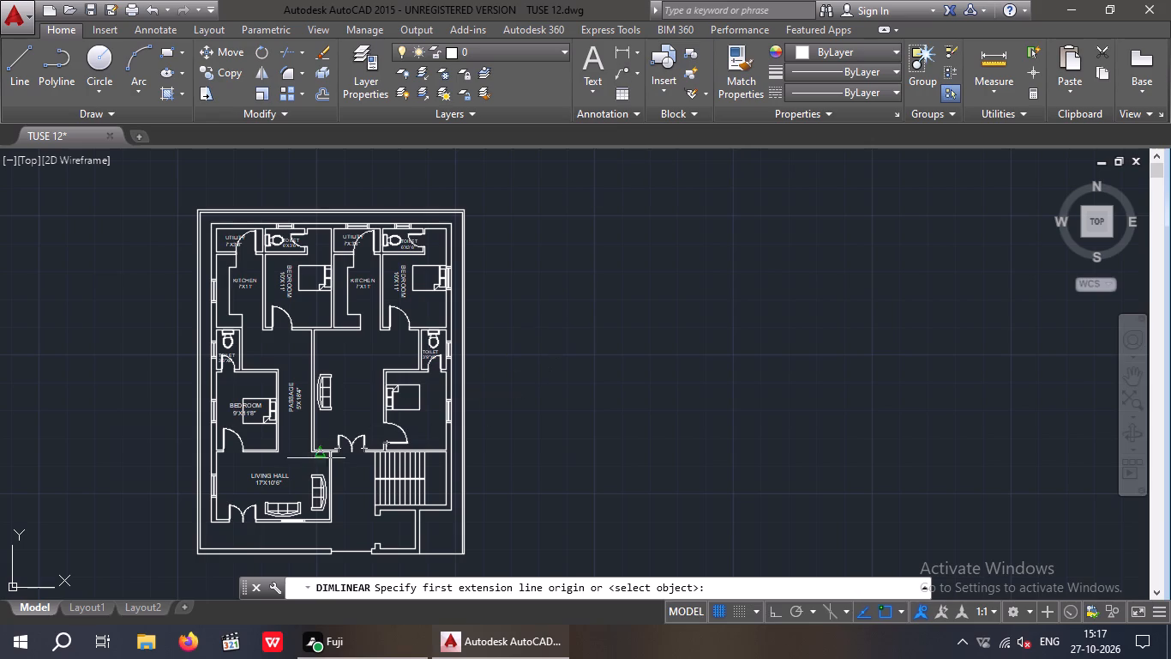
scroll(323, 454, "up", 3)
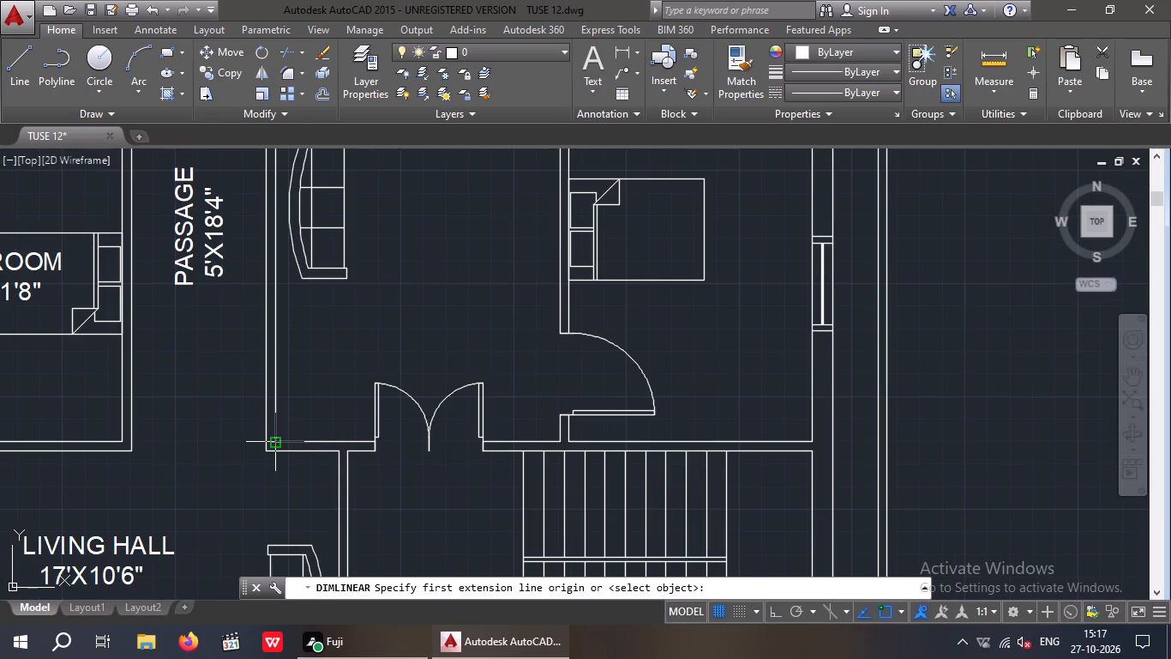
left_click(275, 442)
left_click(563, 441)
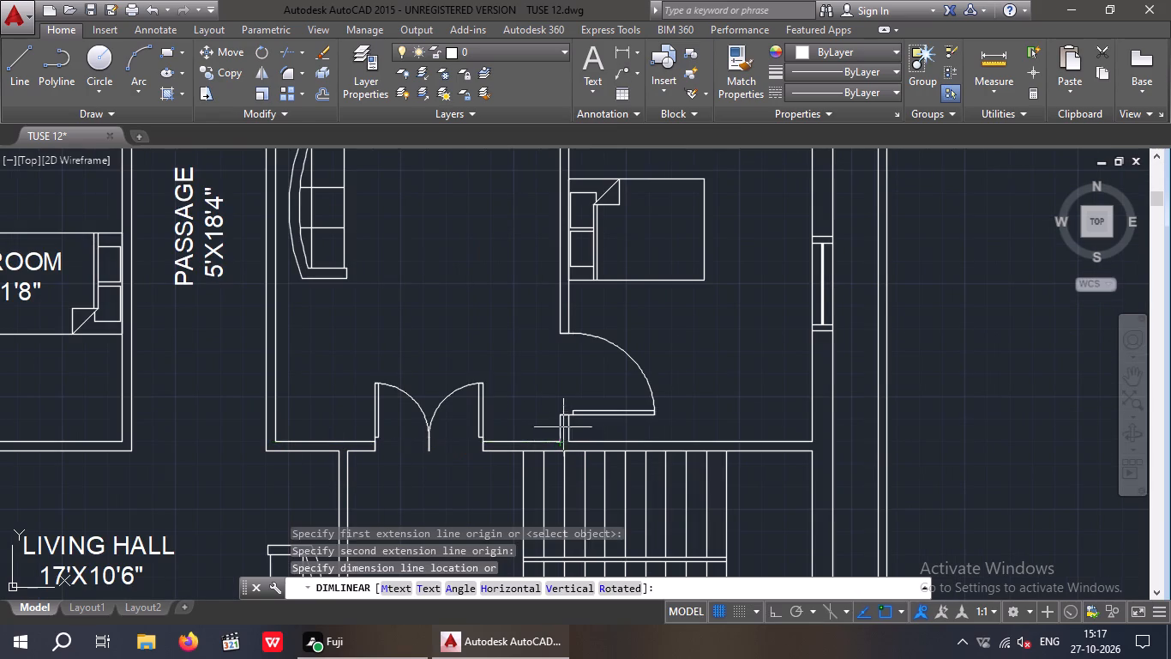
scroll(540, 328, "up", 2)
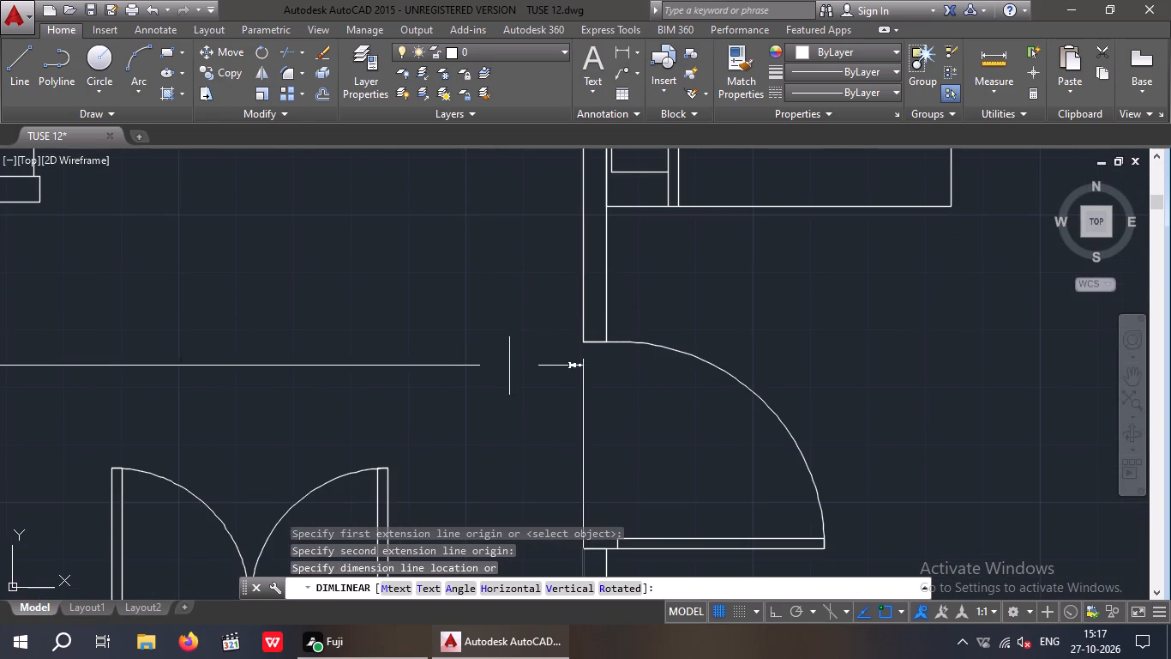
key("space")
Measure the depth of that hall along its left inner wall, from upper to lower corner, with a linear dimension.
scroll(501, 366, "down", 3)
middle_click_drag(497, 401, 495, 489)
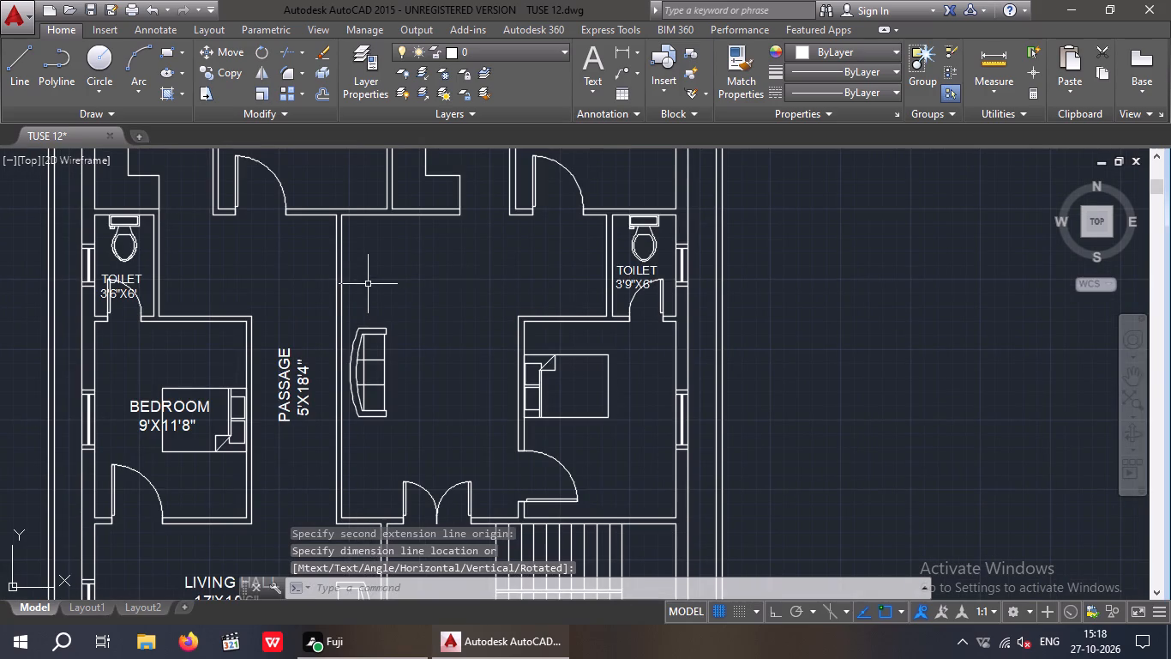
key("space")
scroll(345, 215, "up", 3)
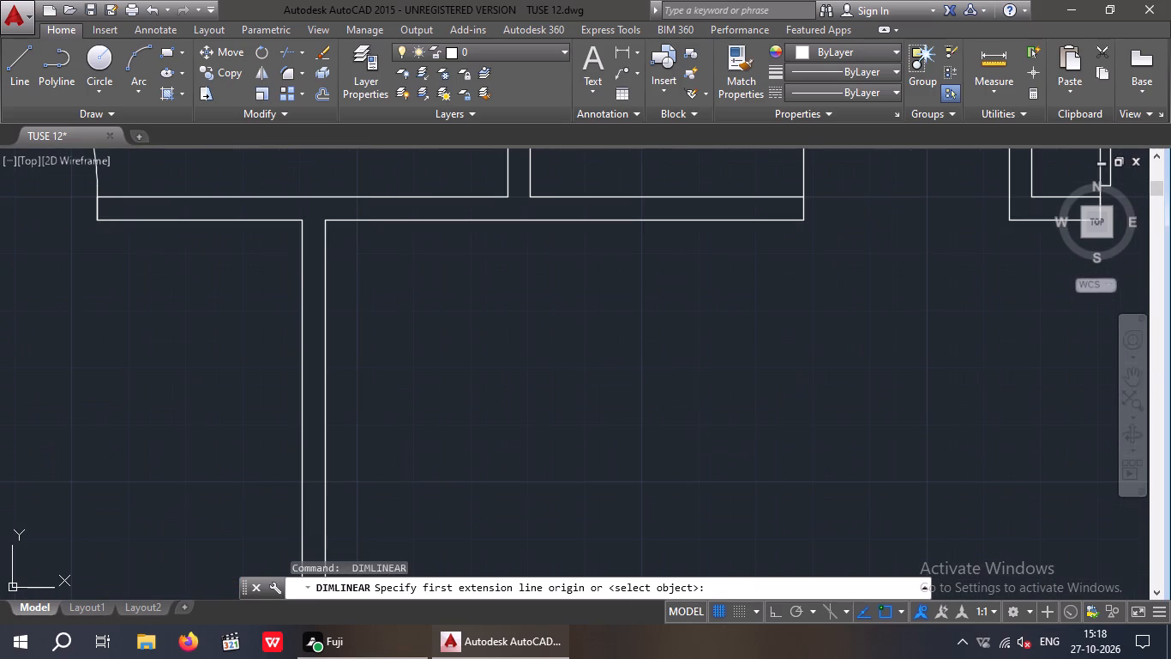
left_click(326, 221)
scroll(323, 221, "down", 4)
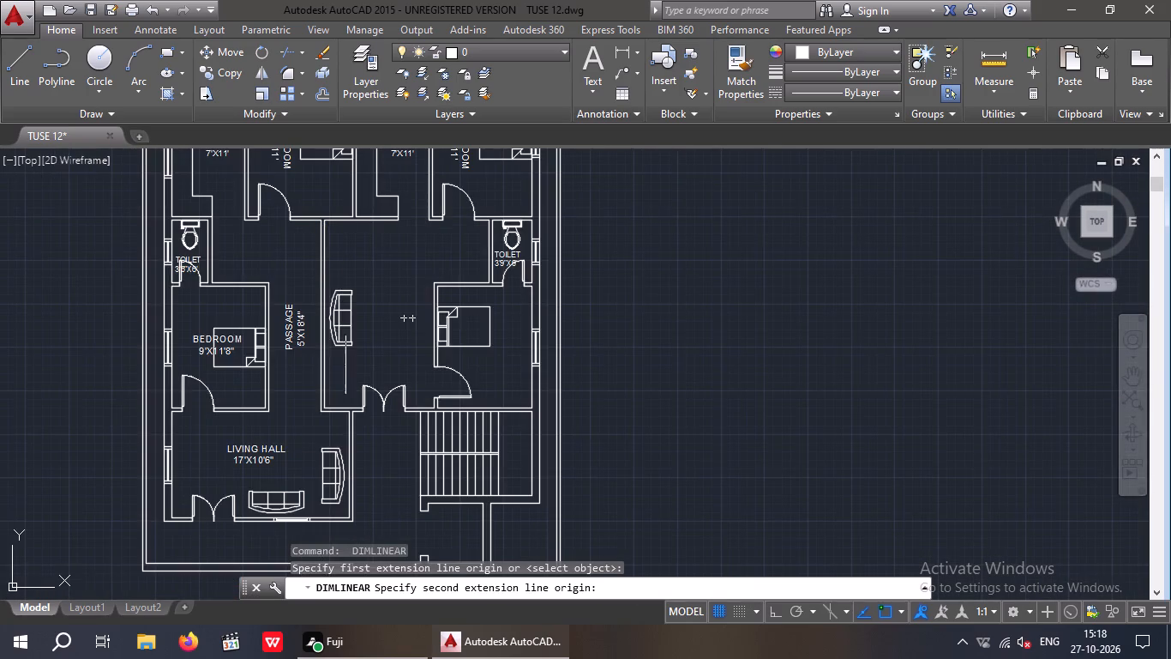
scroll(324, 417, "up", 3)
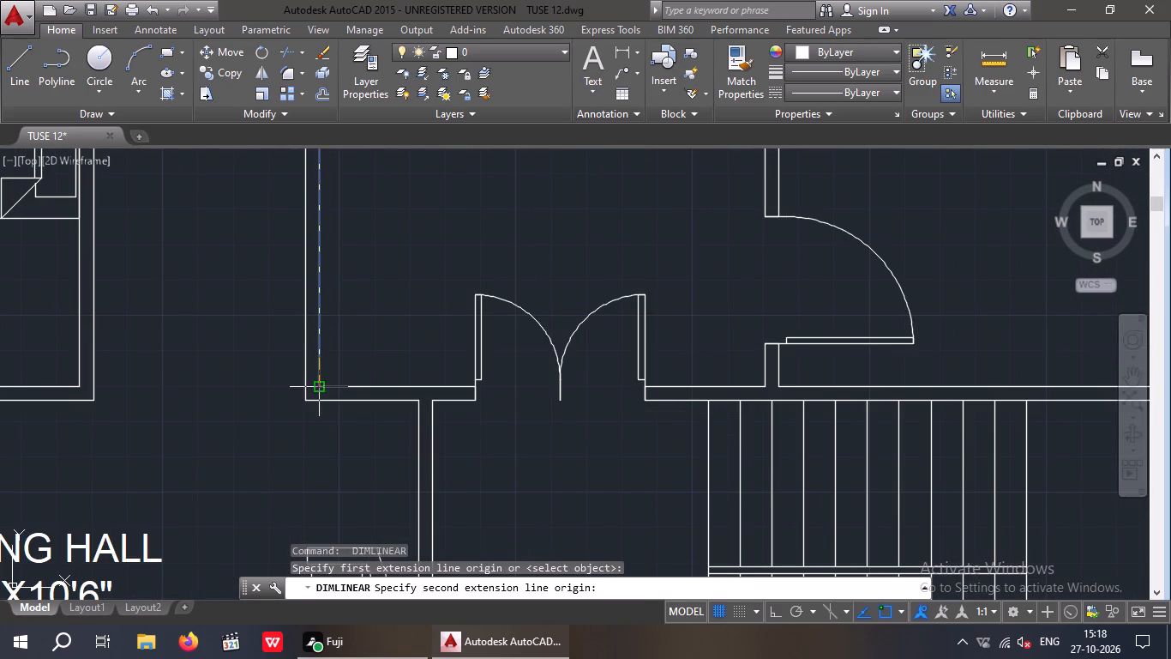
left_click(319, 383)
middle_click_drag(329, 389, 328, 550)
middle_click_drag(441, 276, 432, 362)
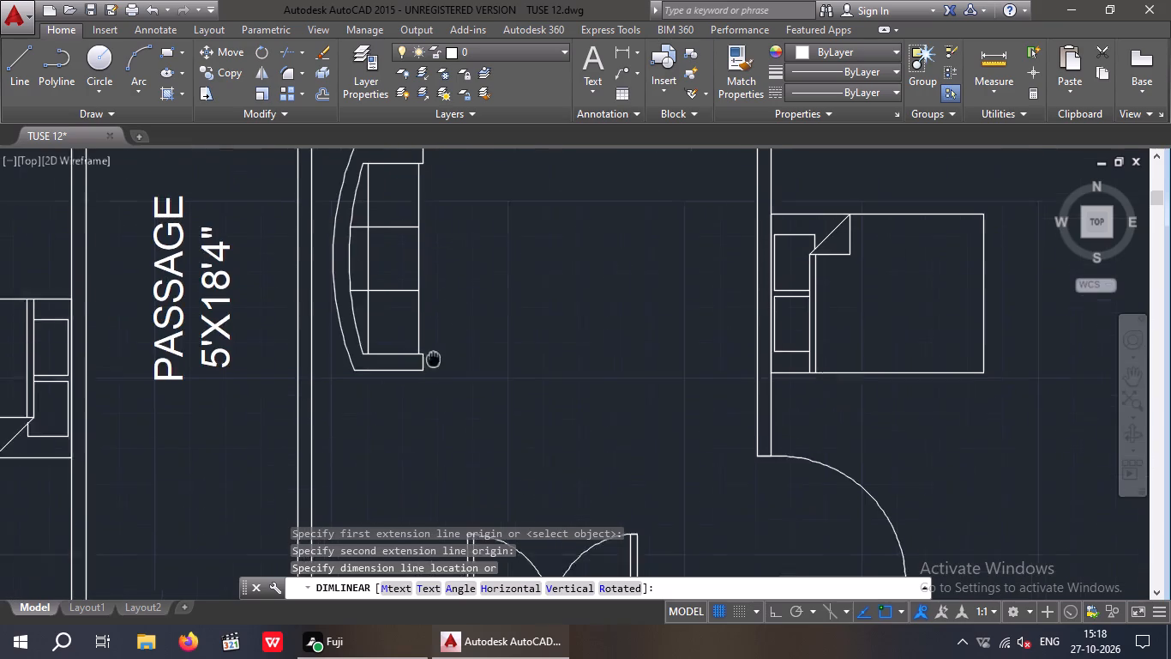
middle_click_drag(432, 362, 425, 376)
scroll(420, 274, "up", 2)
key("space")
Create a wide multiline text frame from beside the hall's sofa to beyond the building's right outer wall, with text height 8".
scroll(429, 275, "down", 5)
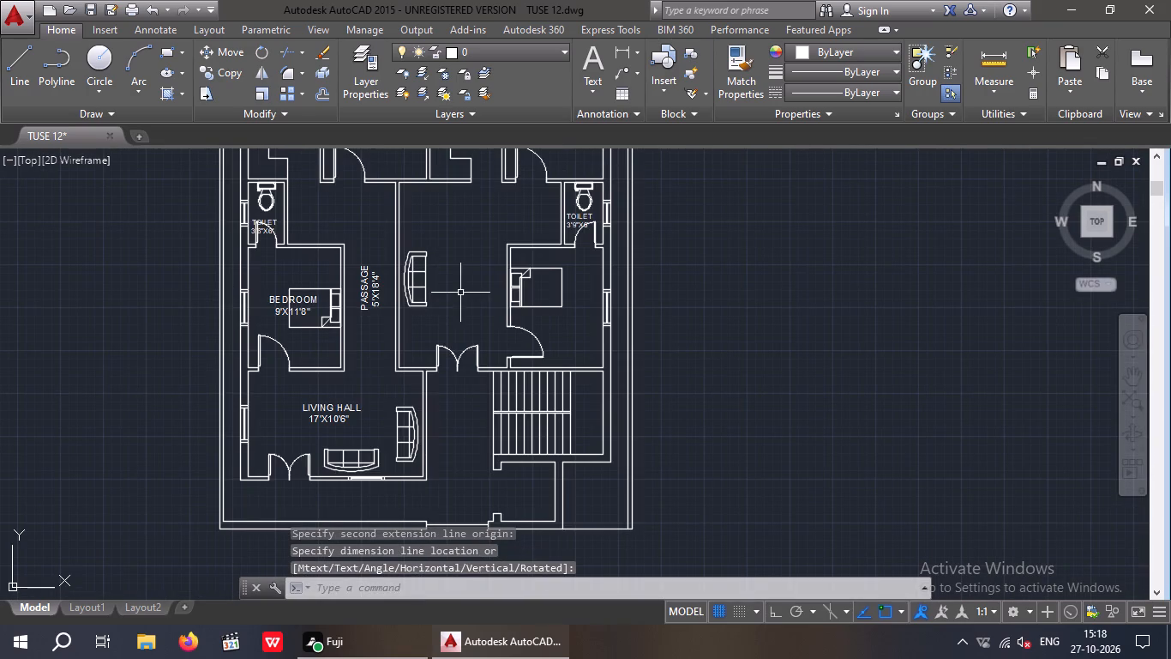
left_click(590, 63)
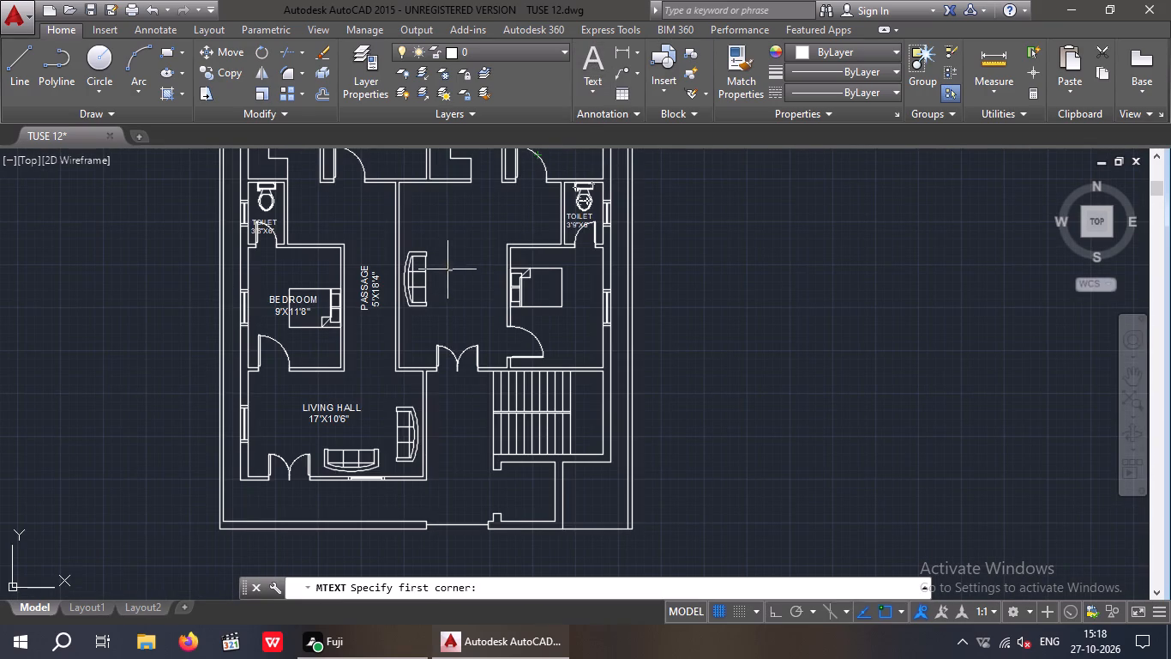
left_click_drag(446, 257, 455, 268)
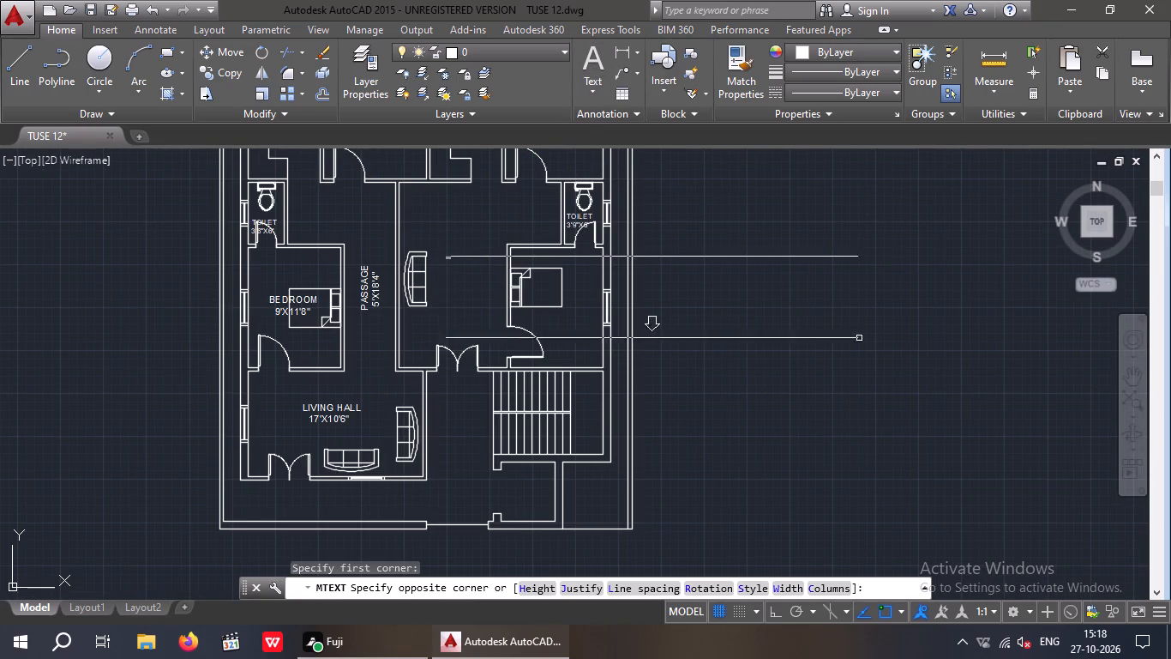
left_click(927, 297)
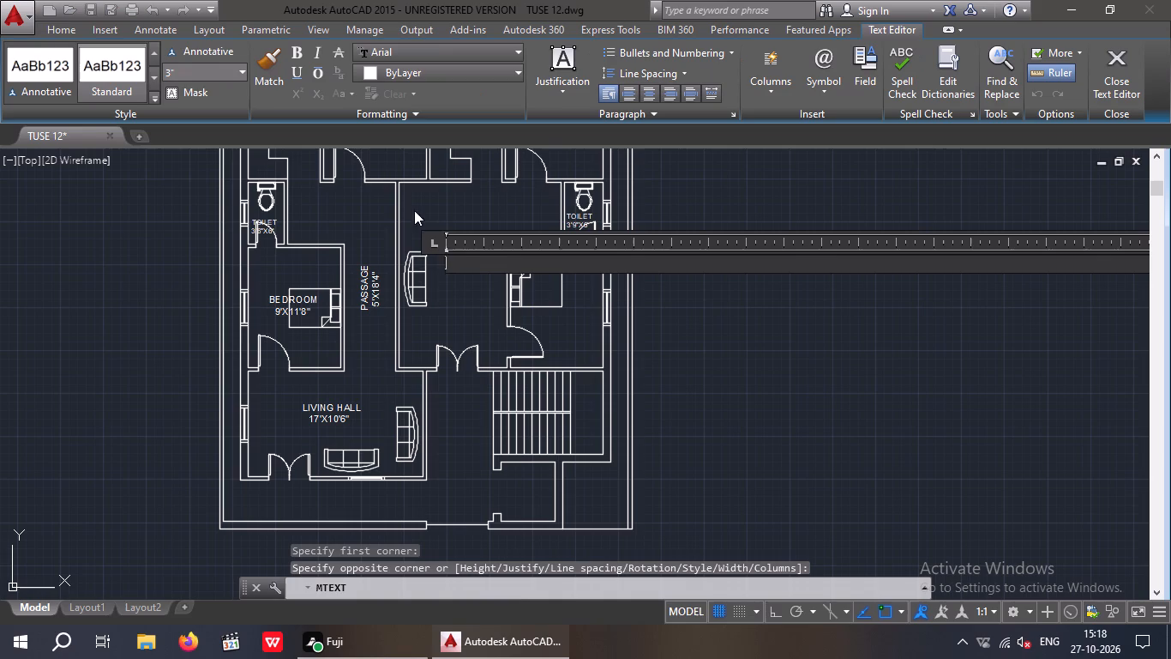
left_click(191, 79)
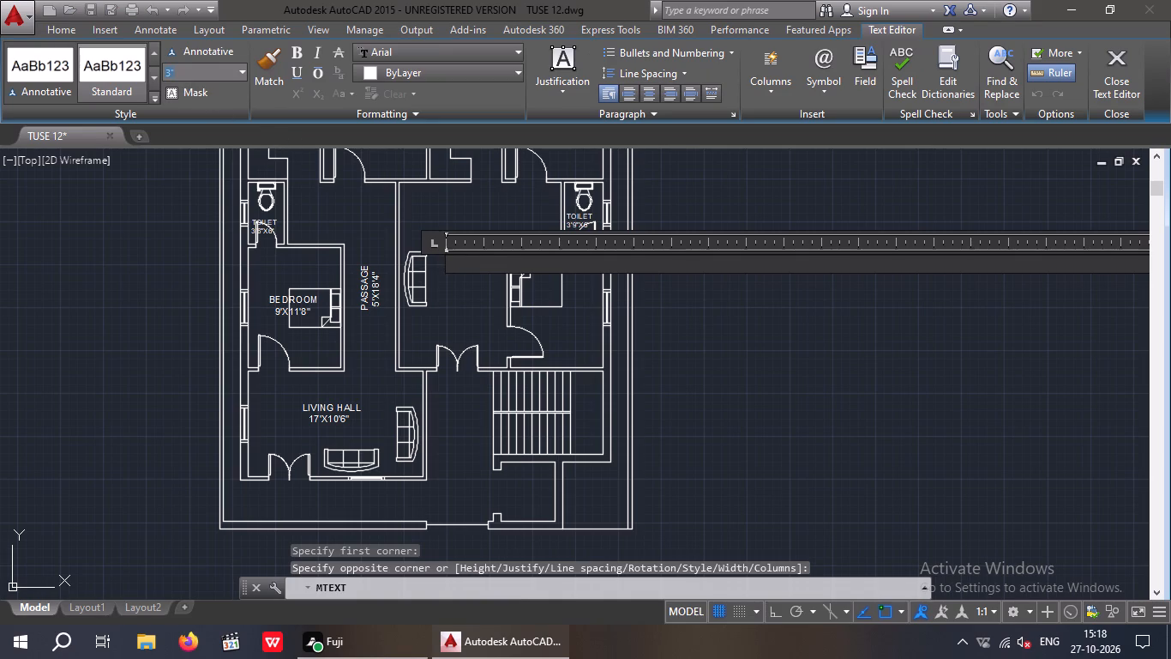
key("8")
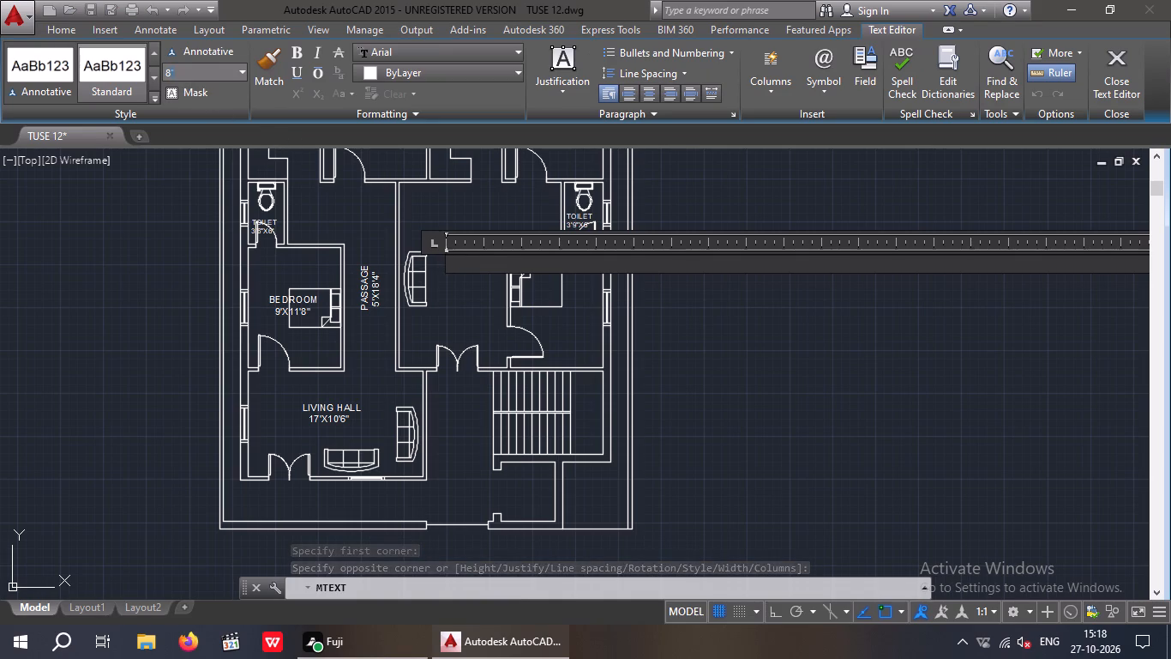
key("shift+quotedbl")
key("Return")
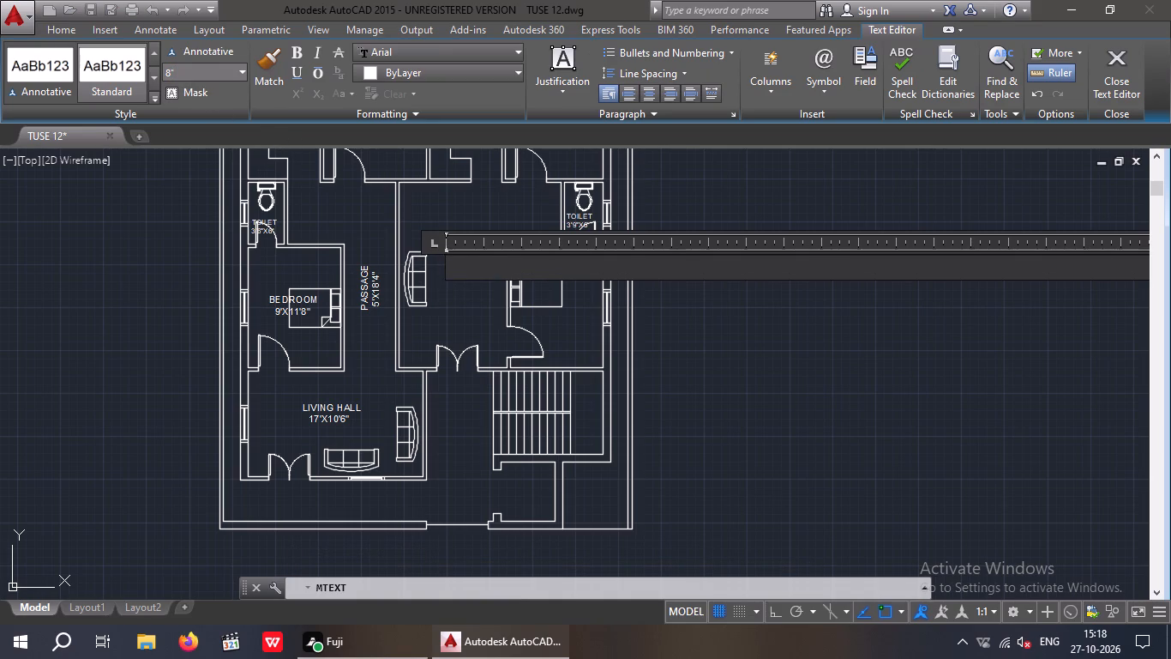
Enter LIVING HALL as the first line of the new label in the hall right of the passage.
type("LIVINF")
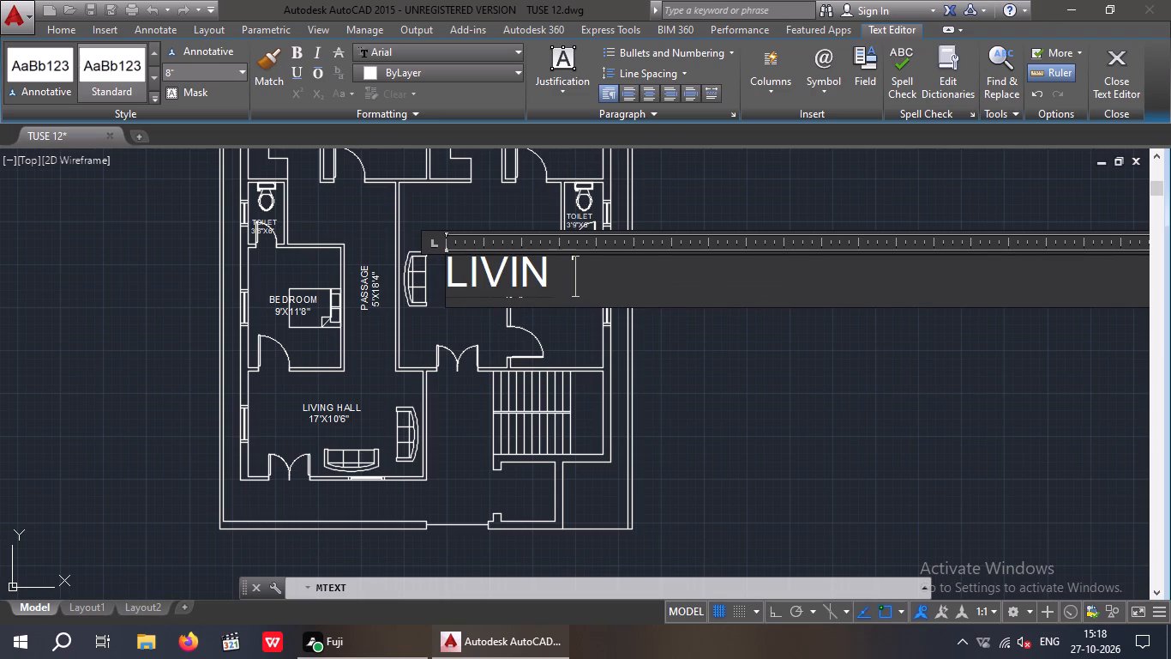
key("BackSpace")
type("G")
key("space")
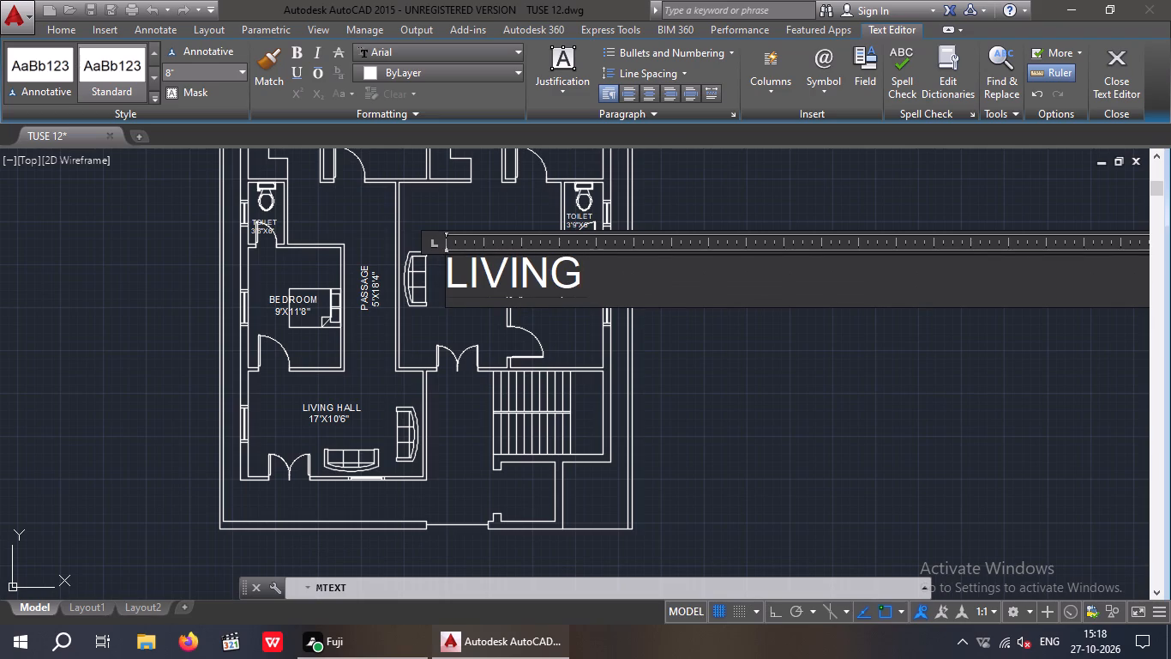
type("HALL")
key("Return")
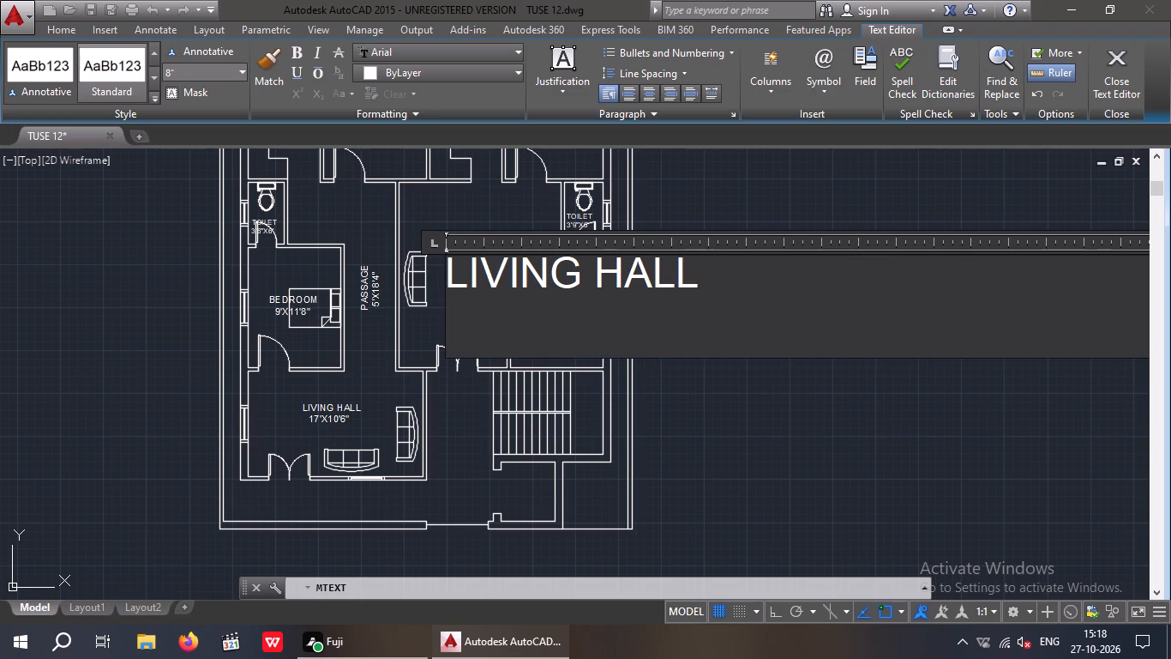
Add the size line 10'6"X18' below the name, indented by two spaces, and finish the label.
type("10")
type("'6\"")
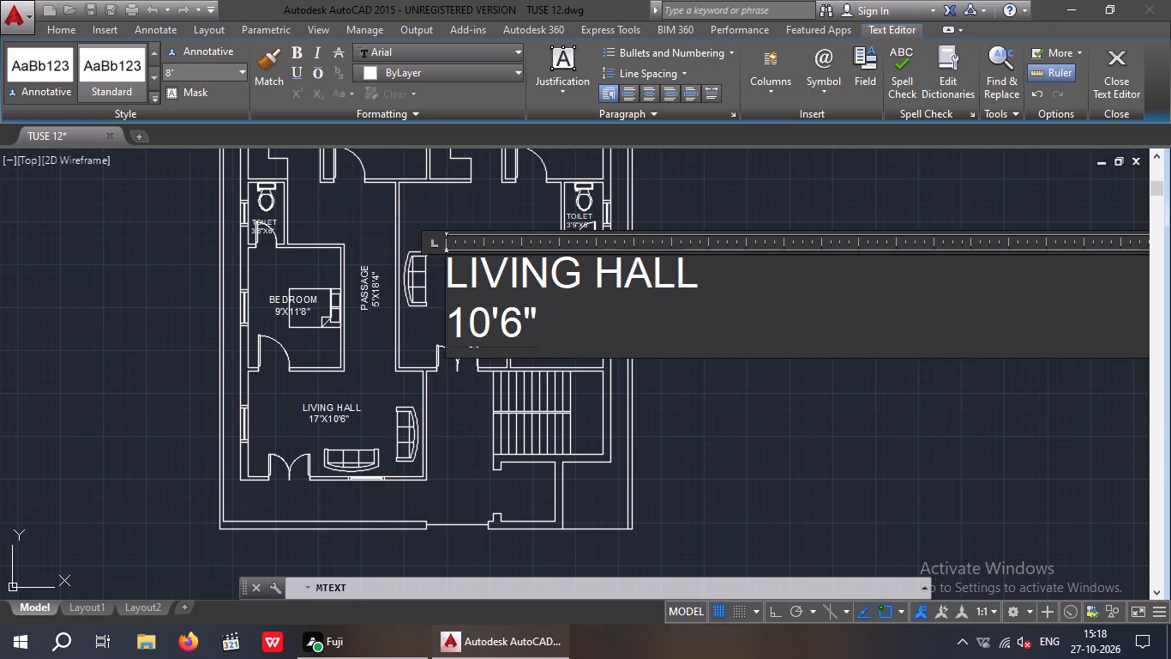
type("18'")
key("Left")
key("Left")
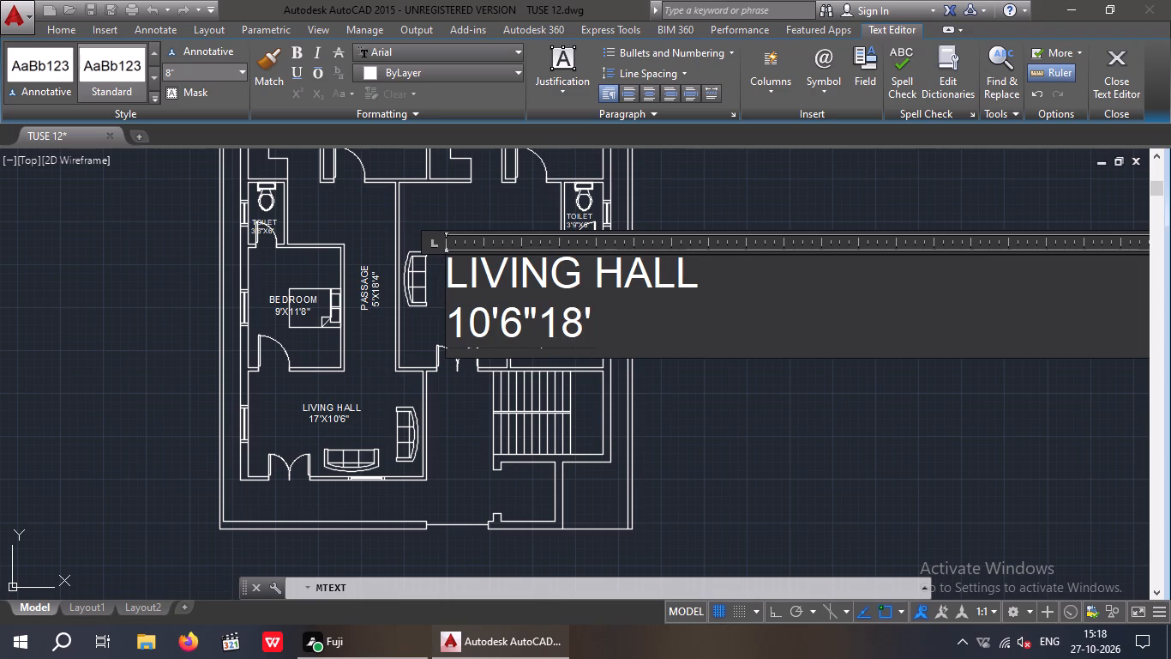
key("Left")
key("x")
key("Left")
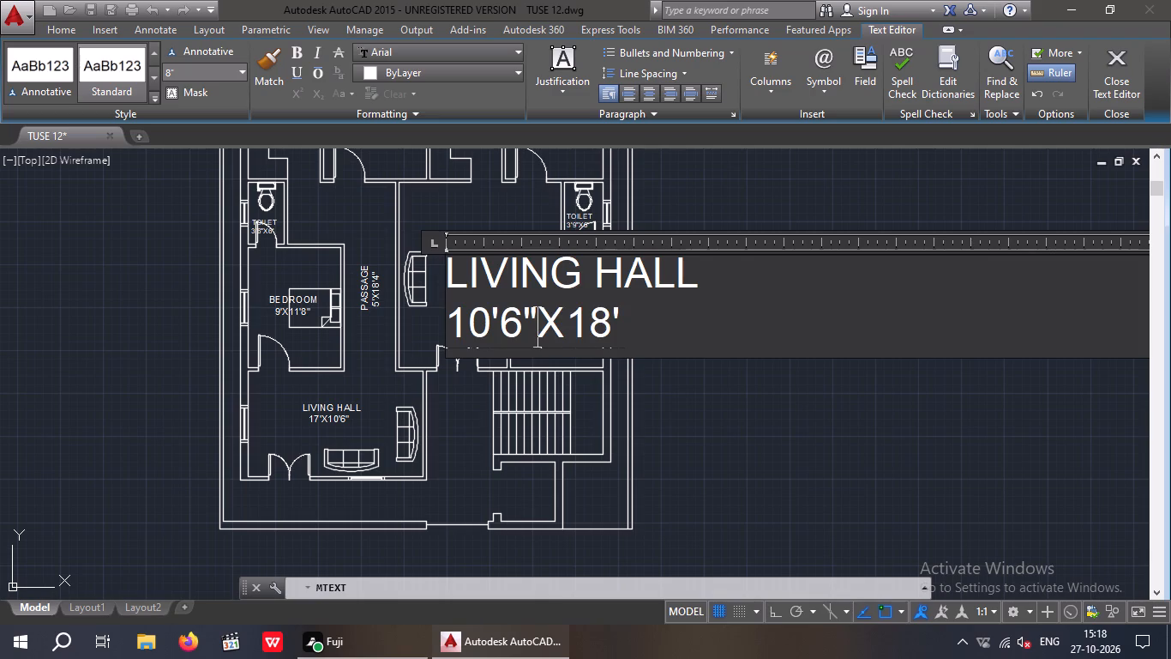
key("Left")
key("Left")
key("Left")
key("Left")
key("Left")
key("space")
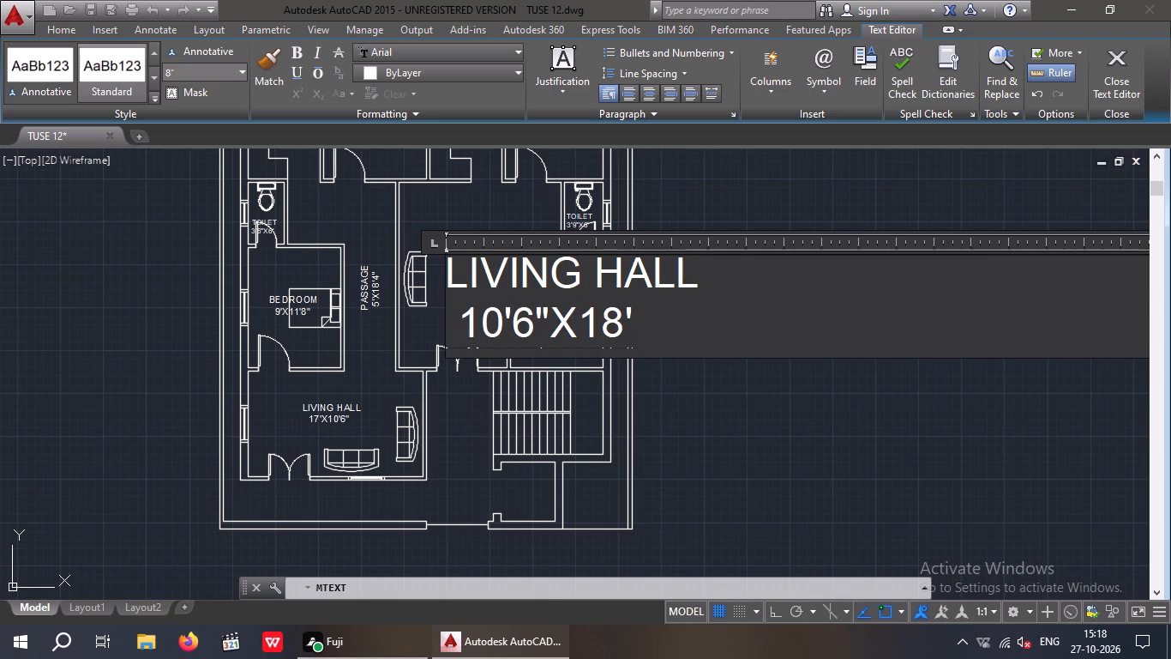
key("space")
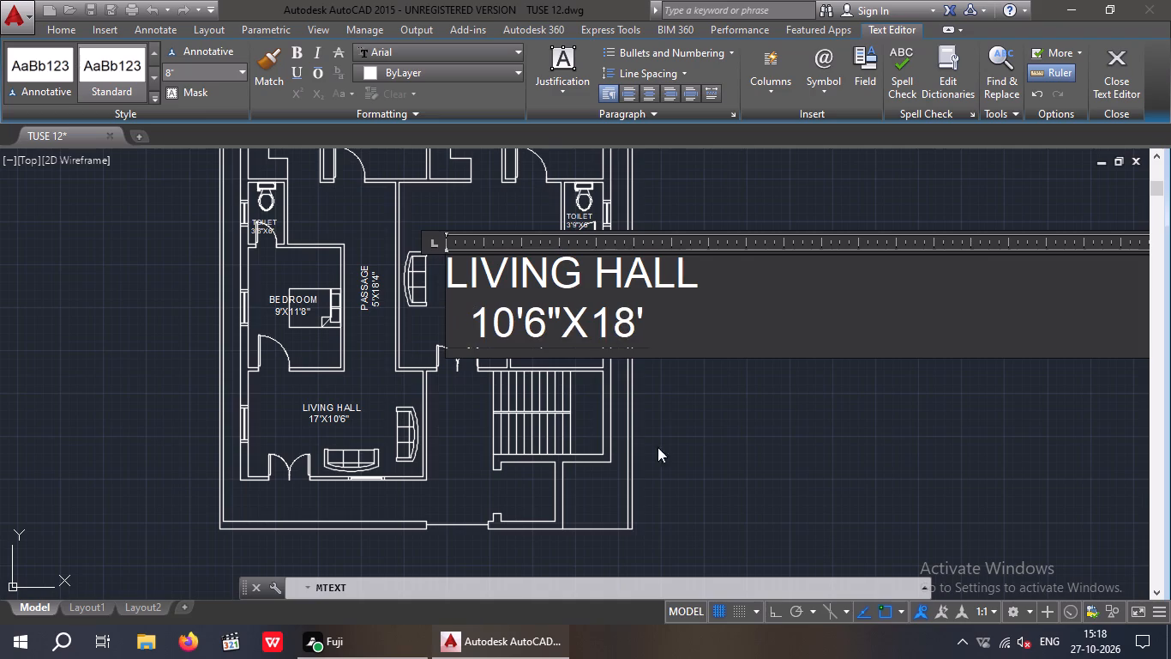
left_click_drag(700, 461, 700, 469)
Move the new LIVING HALL label slightly left and down, centring it between the sofa and the bedroom wall.
scroll(449, 249, "up", 3)
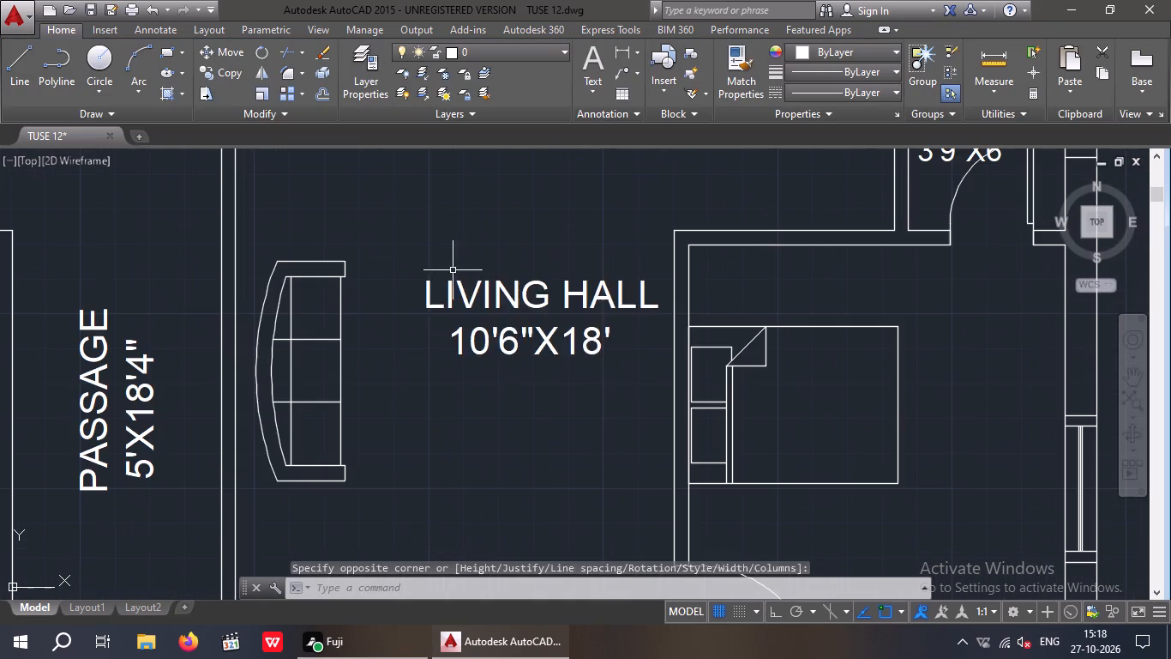
left_click_drag(543, 385, 514, 347)
left_click(480, 311)
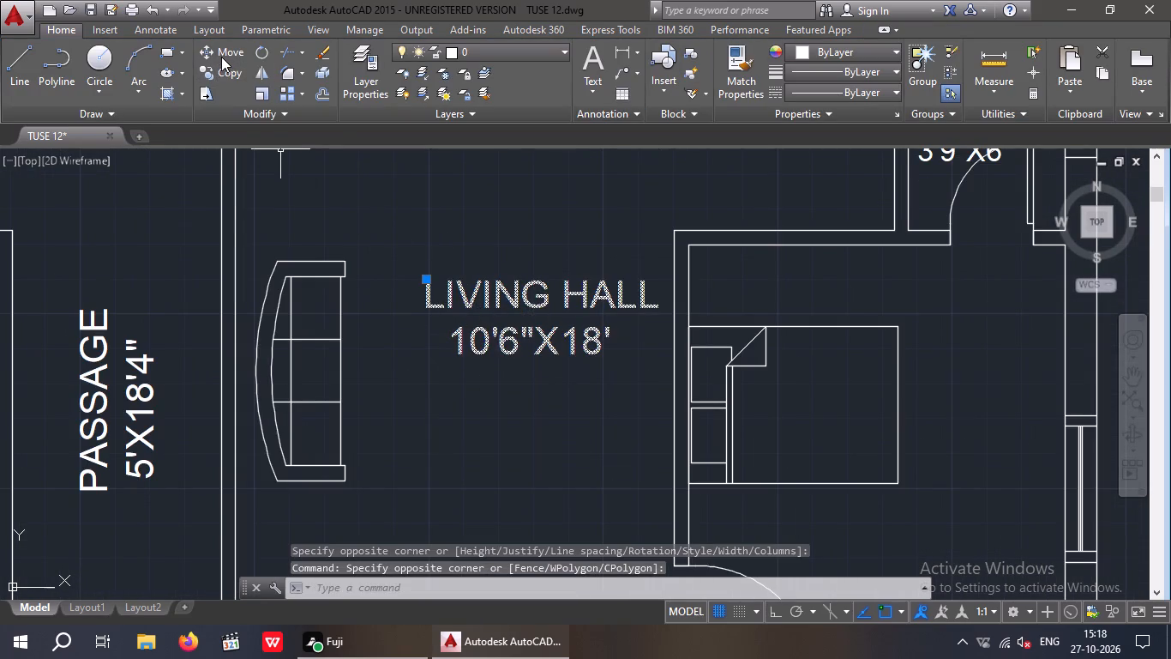
left_click(221, 56)
left_click_drag(461, 364, 444, 363)
left_click(387, 364)
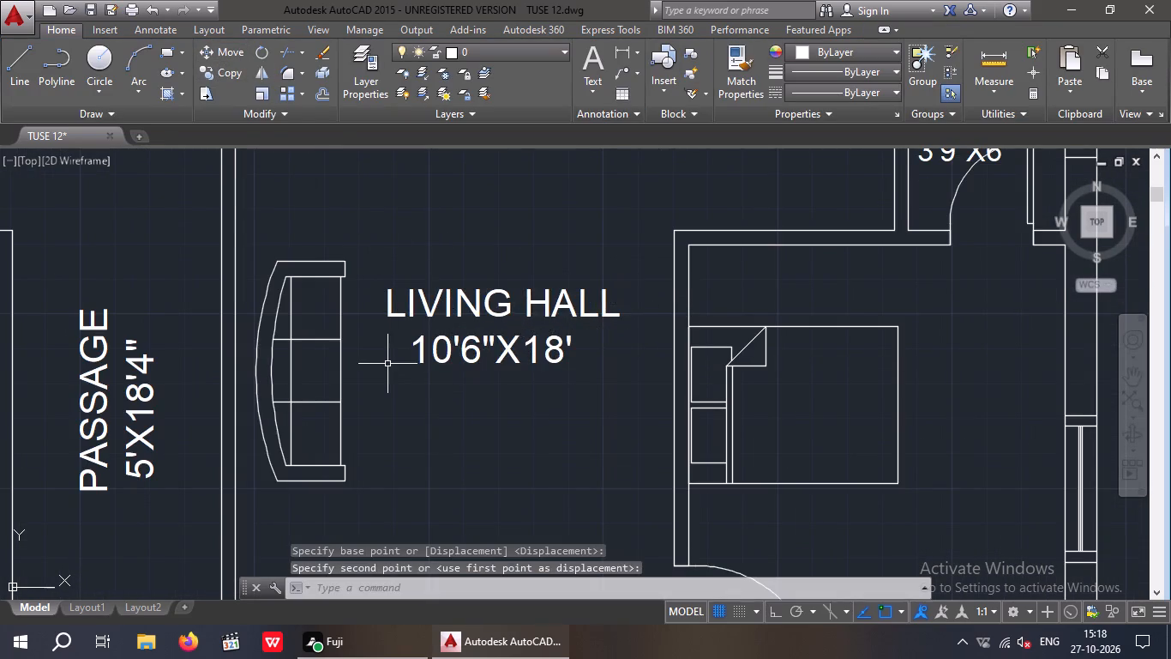
scroll(428, 339, "down", 3)
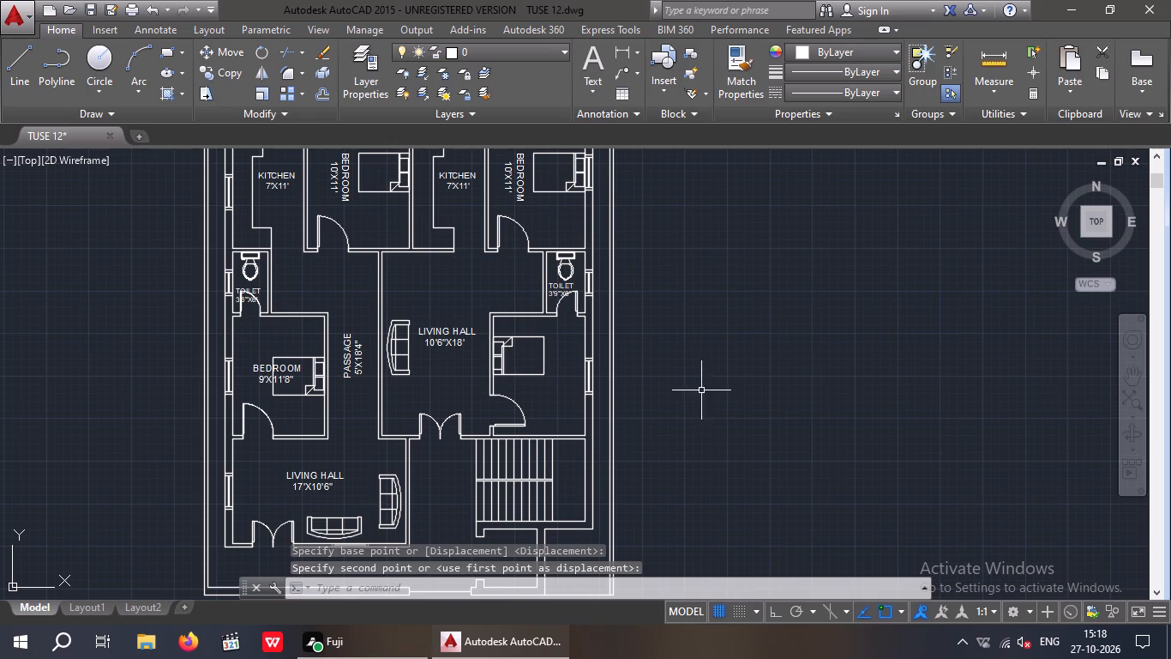
key("Escape")
key("Escape")
key("Escape")
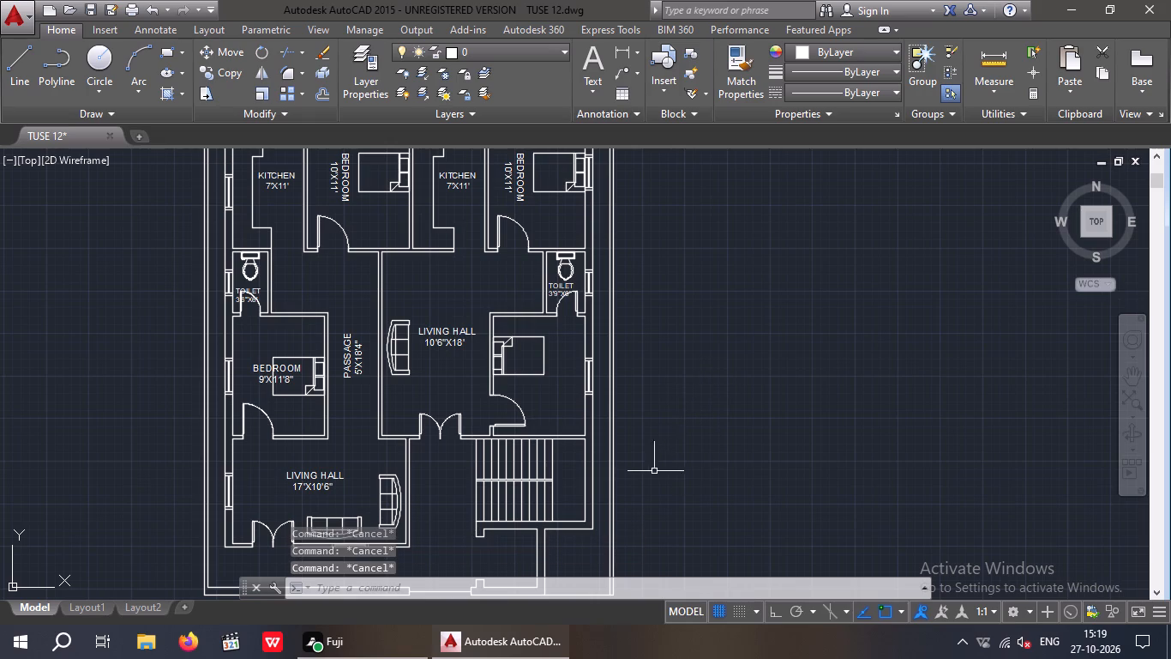
Measure the width of the unlabelled bedroom above the staircase along its lower inner wall with a linear dimension.
left_click(622, 52)
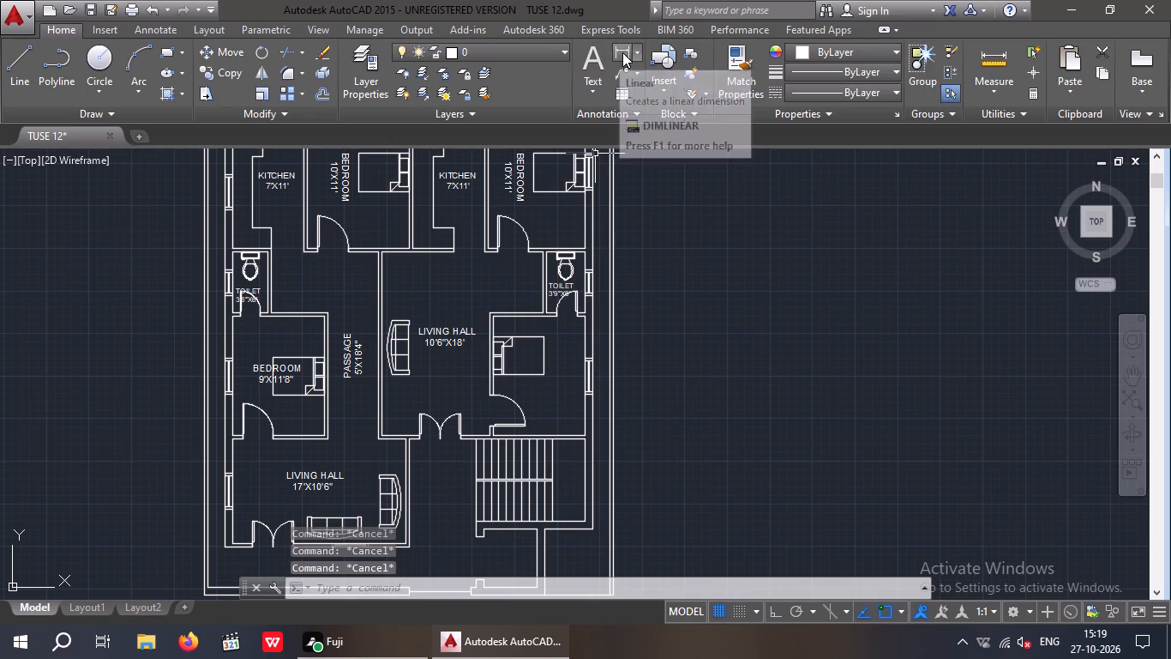
scroll(510, 446, "up", 1)
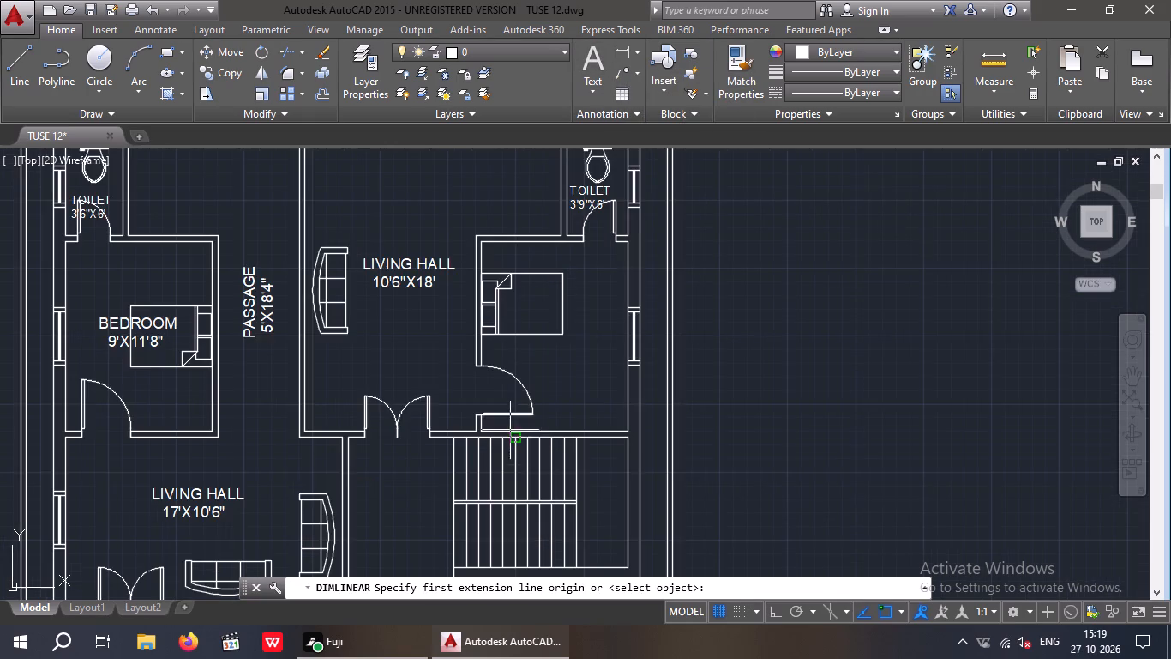
scroll(489, 437, "up", 5)
left_click(383, 402)
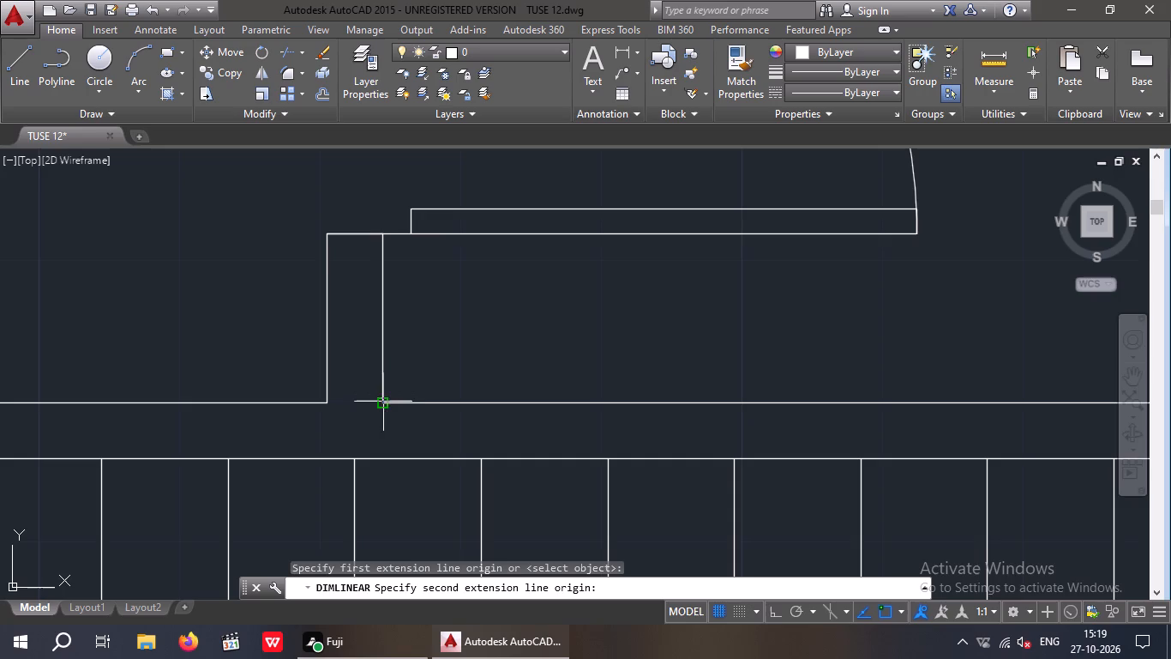
scroll(421, 392, "down", 4)
scroll(670, 440, "up", 3)
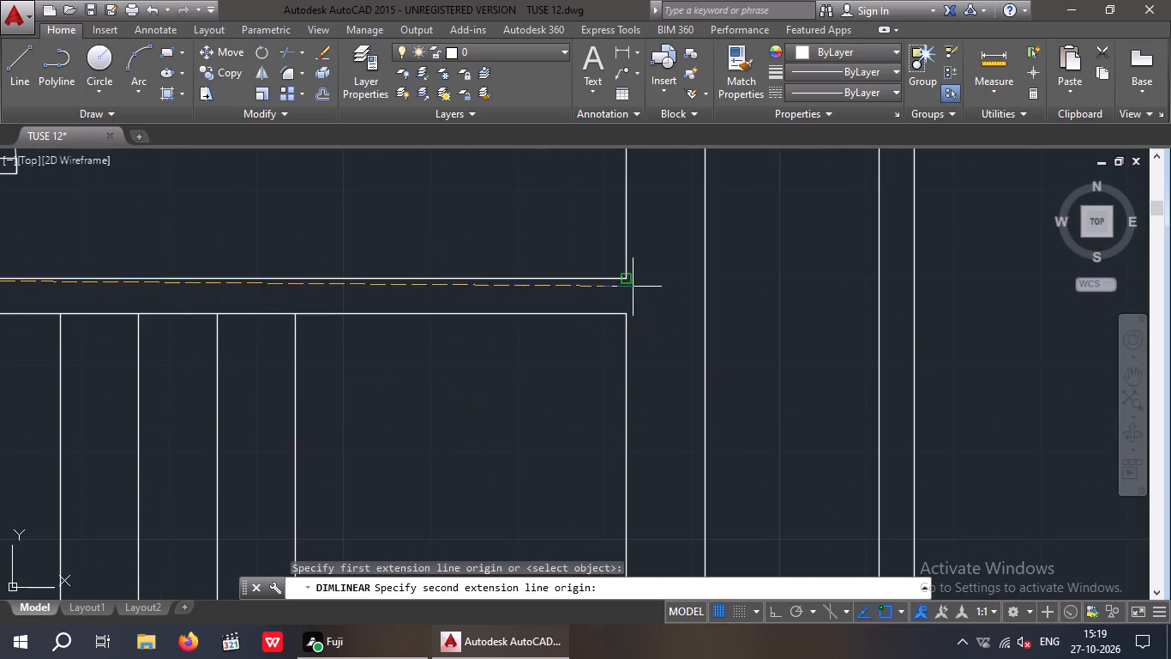
left_click(628, 275)
middle_click_drag(628, 288, 682, 329)
scroll(659, 304, "down", 2)
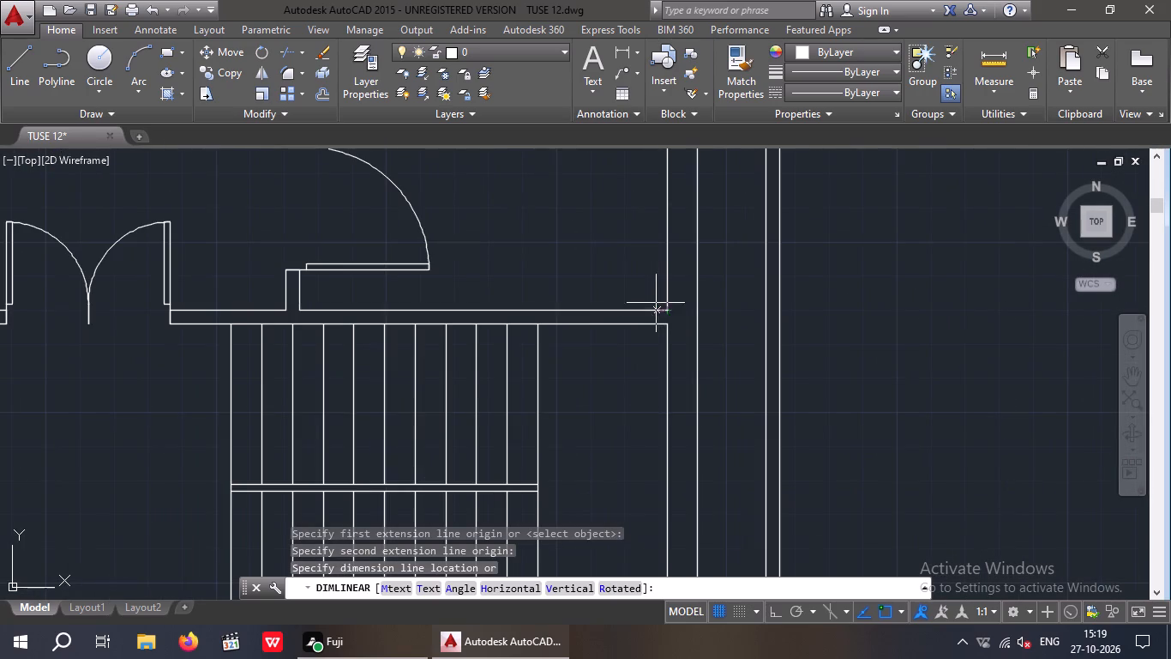
key("space")
Measure the depth of that bedroom along its right inner wall, from upper to lower corner, with a linear dimension.
scroll(631, 287, "down", 1)
middle_click_drag(631, 293, 588, 408)
middle_click_drag(574, 361, 565, 420)
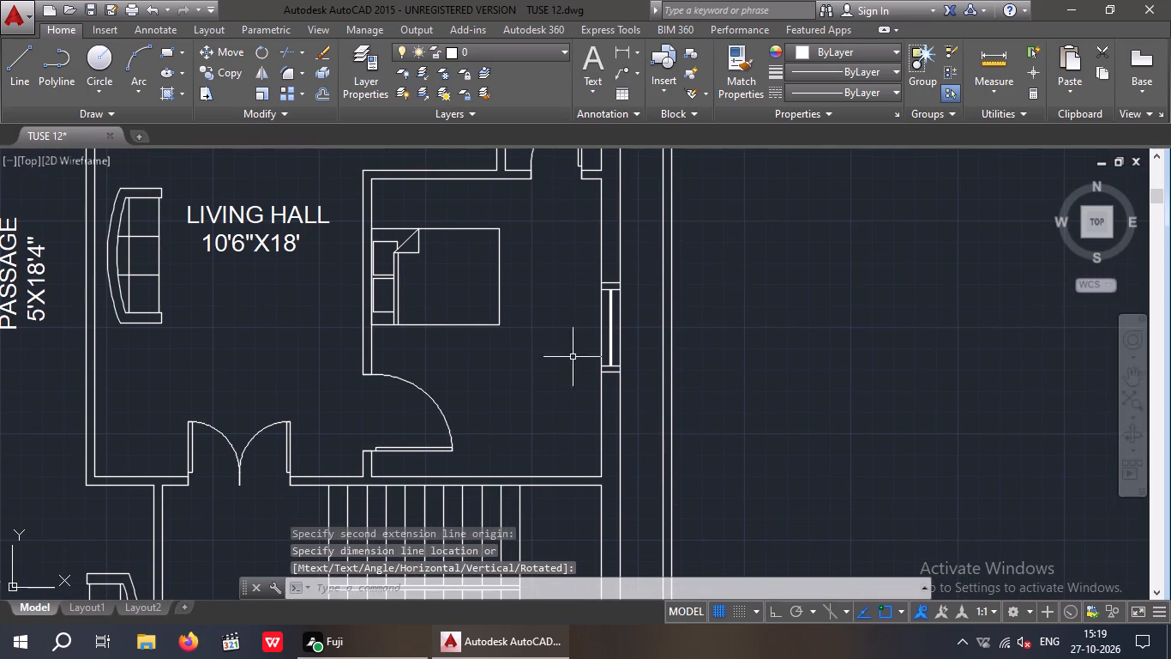
key("space")
left_click_drag(604, 177, 605, 189)
scroll(593, 486, "up", 2)
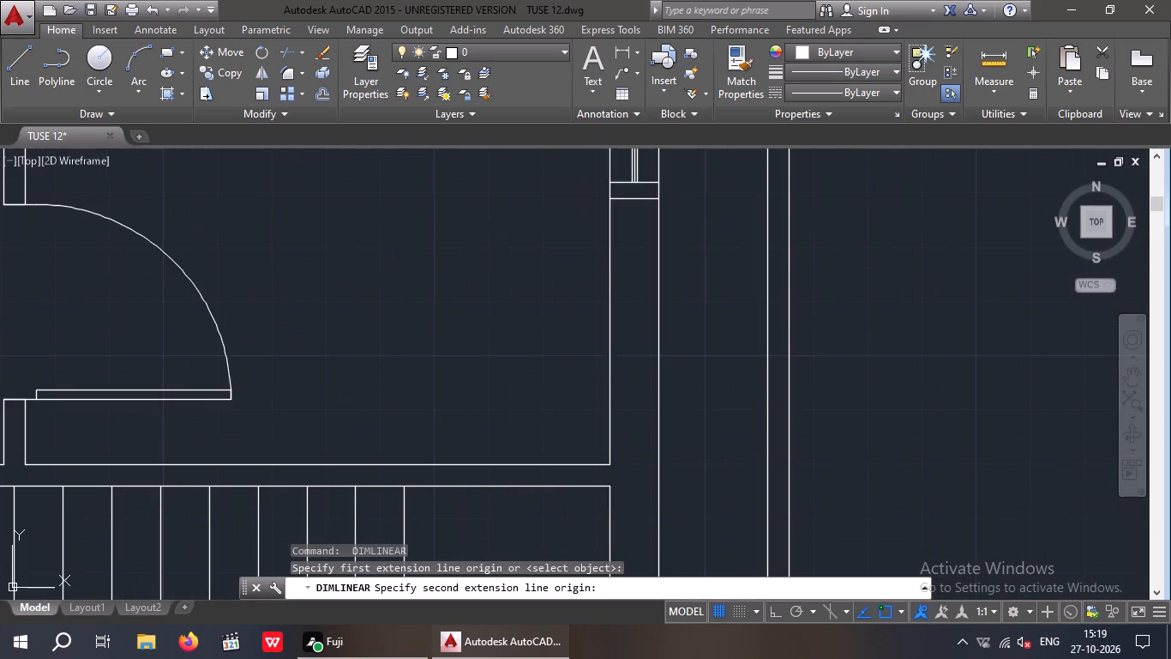
left_click(607, 461)
middle_click_drag(573, 399, 557, 597)
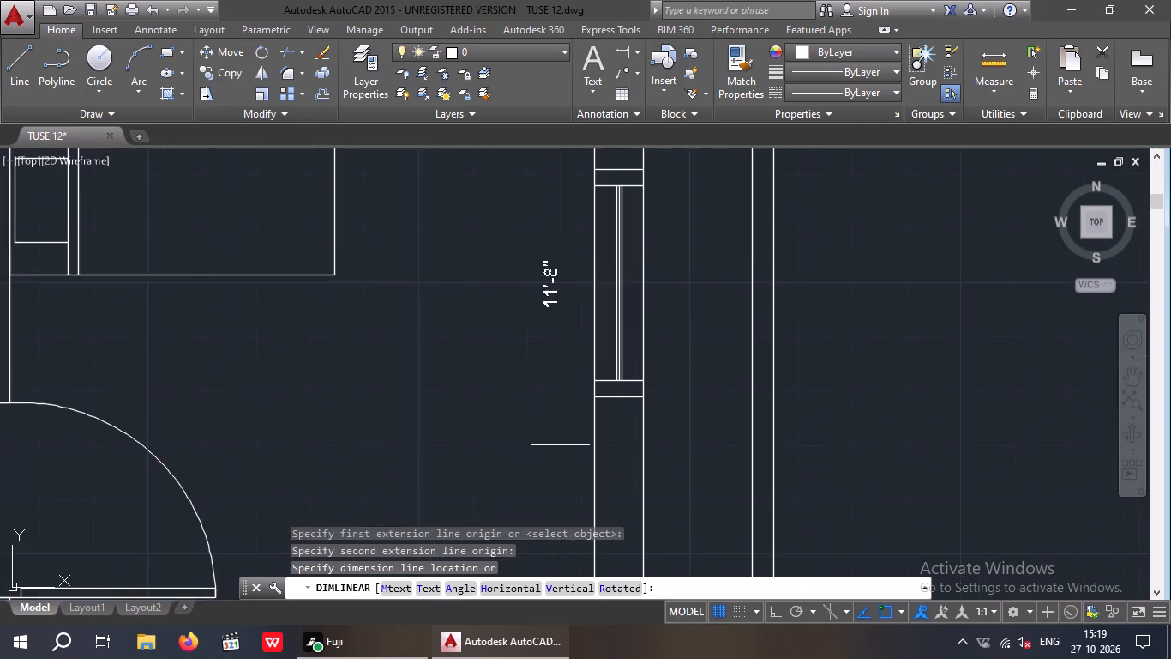
scroll(561, 445, "down", 2)
scroll(541, 392, "up", 3)
scroll(559, 387, "down", 2)
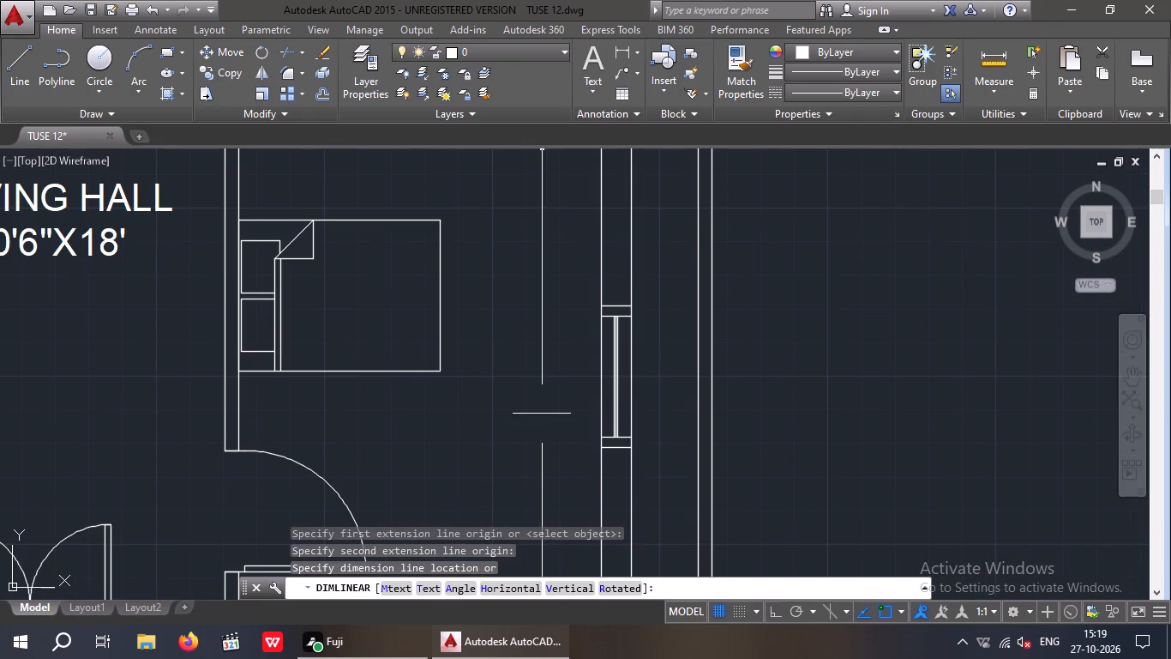
key("Escape")
Copy the BEDROOM 9'X11'8" label from the left-hand lower bedroom into the unlabelled bedroom above the staircase.
scroll(540, 397, "down", 4)
scroll(377, 434, "up", 4)
middle_click_drag(386, 436, 411, 505)
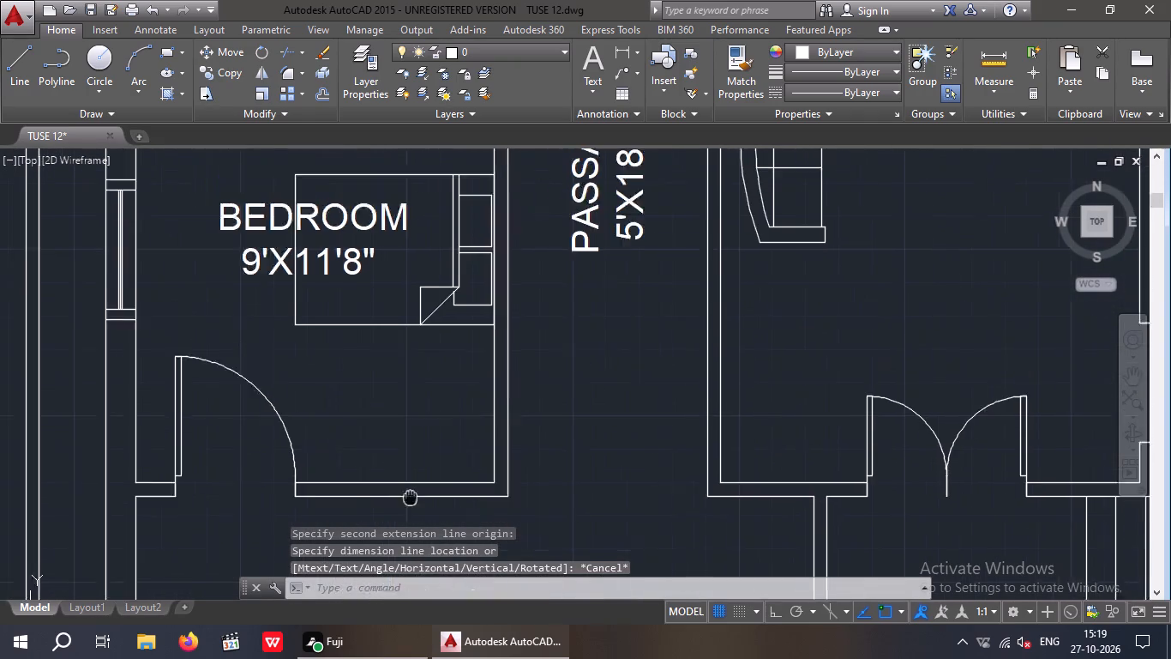
middle_click_drag(411, 505, 419, 578)
left_click(371, 378)
left_click(359, 346)
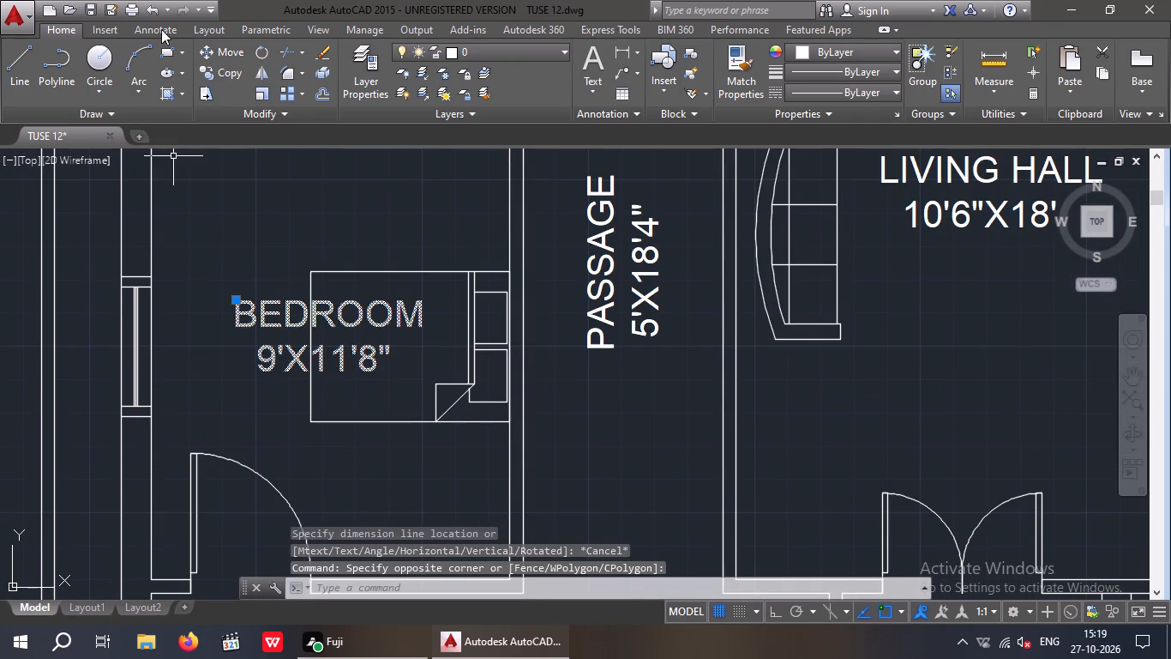
left_click(216, 76)
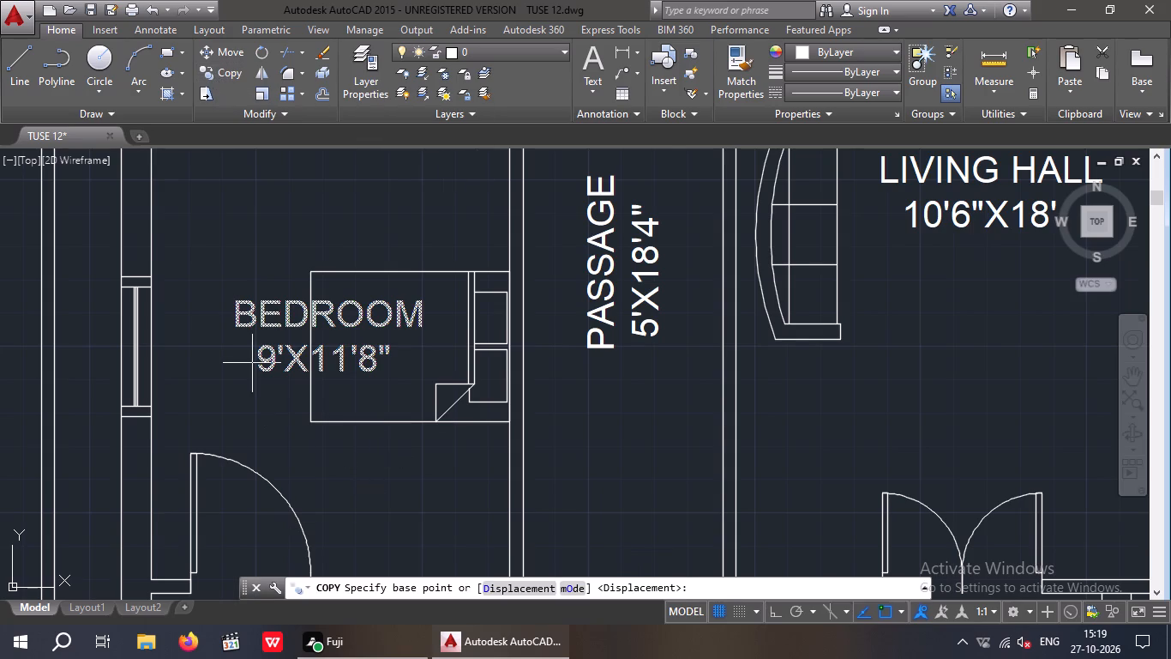
left_click(255, 372)
scroll(259, 391, "down", 3)
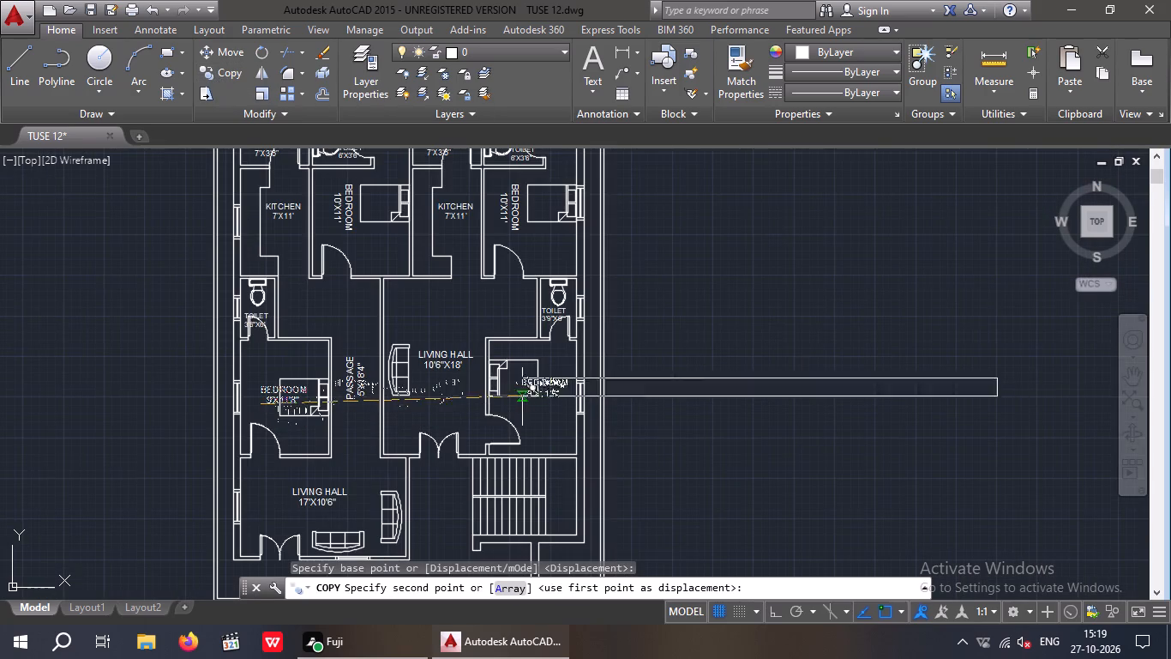
scroll(522, 396, "up", 3)
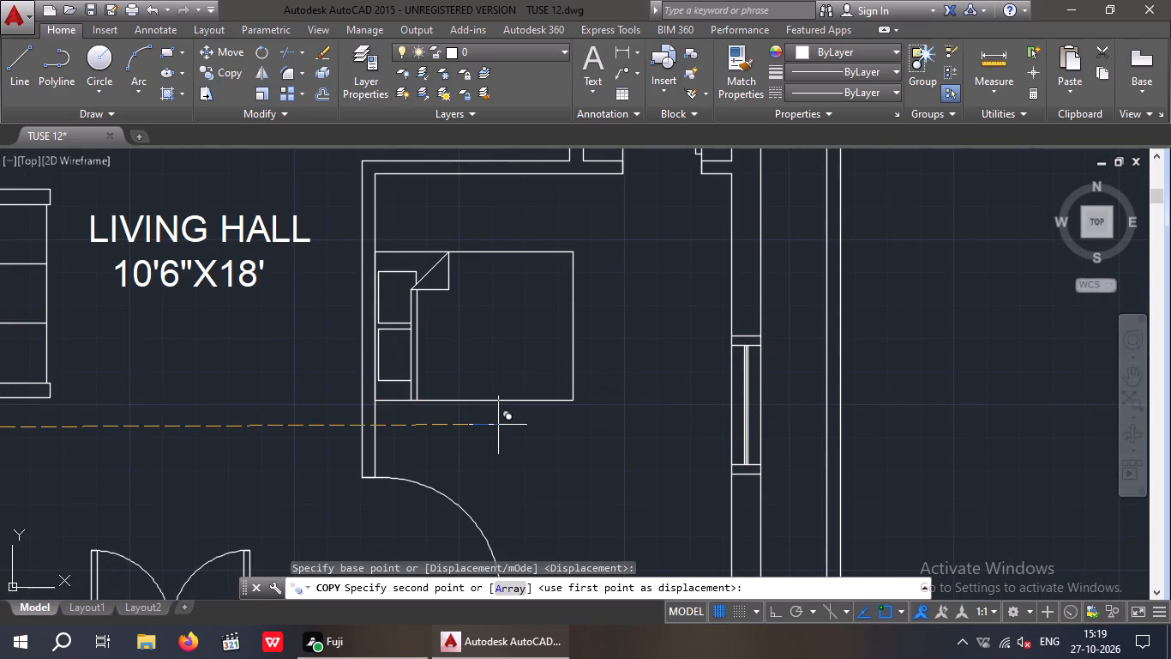
left_click(498, 425)
key("Escape")
Look over the labelled rooms of the floor plan and the staircase area for what still needs annotation.
scroll(506, 383, "down", 4)
middle_click_drag(518, 418, 530, 385)
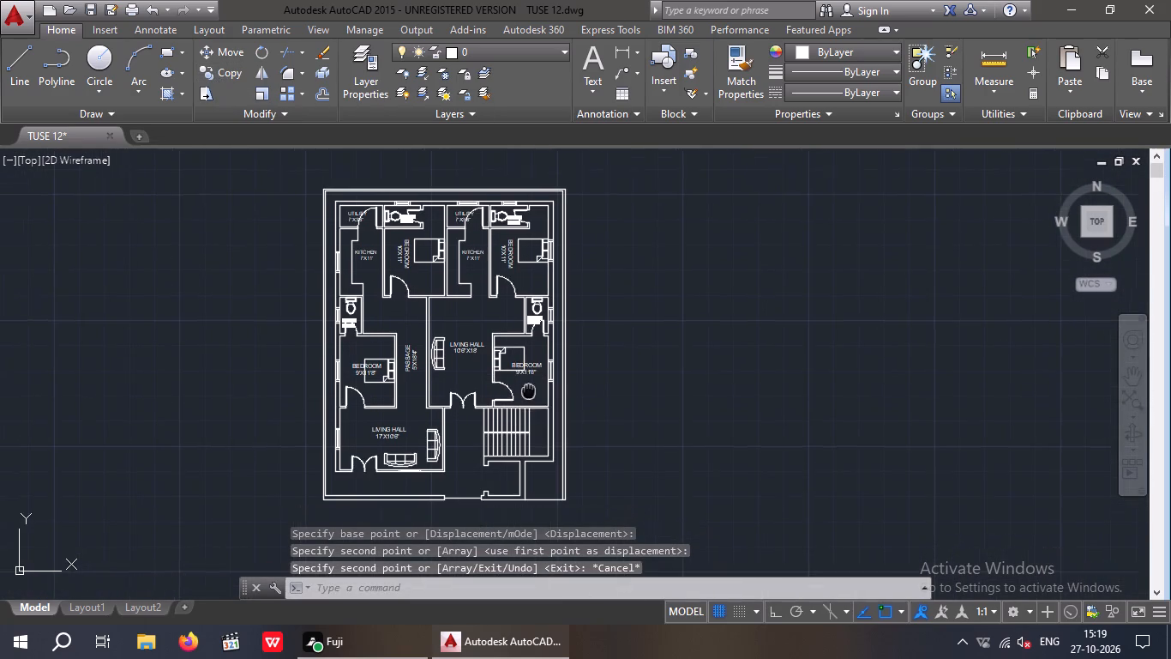
middle_click_drag(530, 385, 537, 355)
middle_click_drag(539, 390, 538, 408)
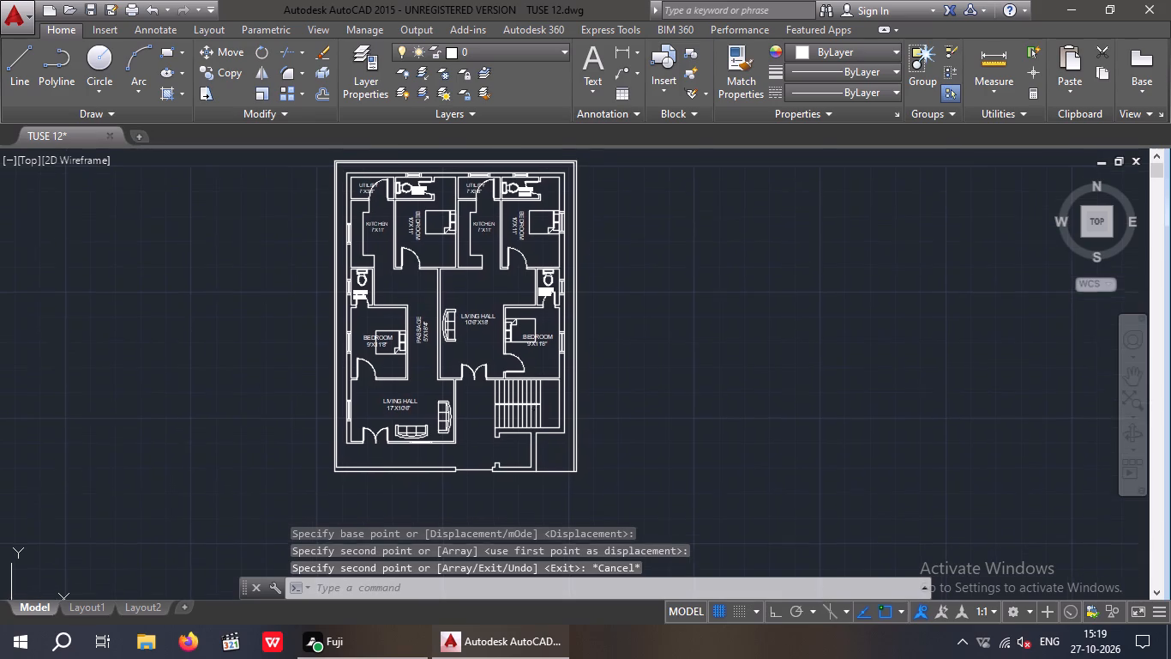
middle_click_drag(538, 408, 534, 414)
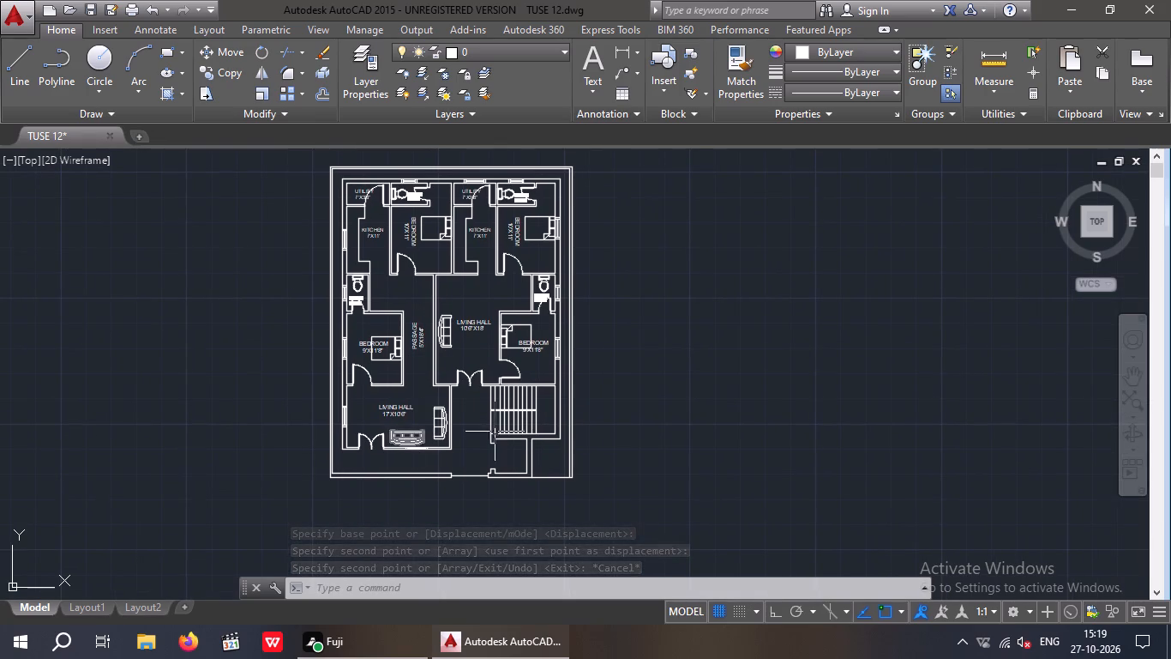
scroll(483, 396, "up", 3)
middle_click_drag(485, 492, 447, 367)
scroll(453, 366, "down", 2)
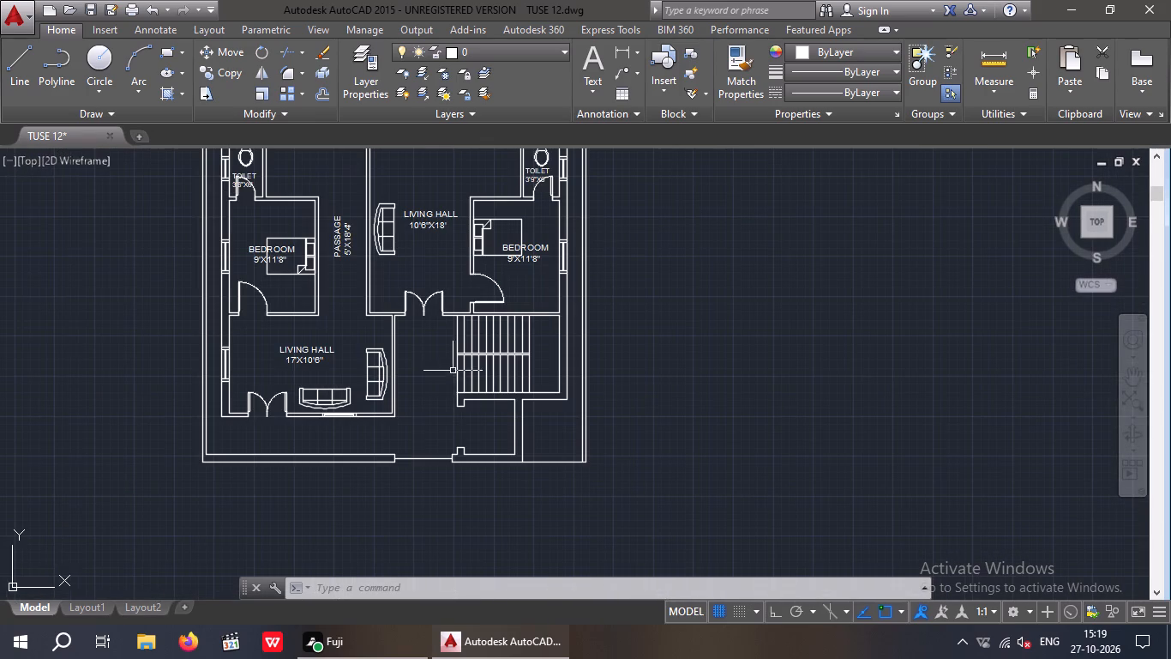
middle_click_drag(405, 446, 405, 474)
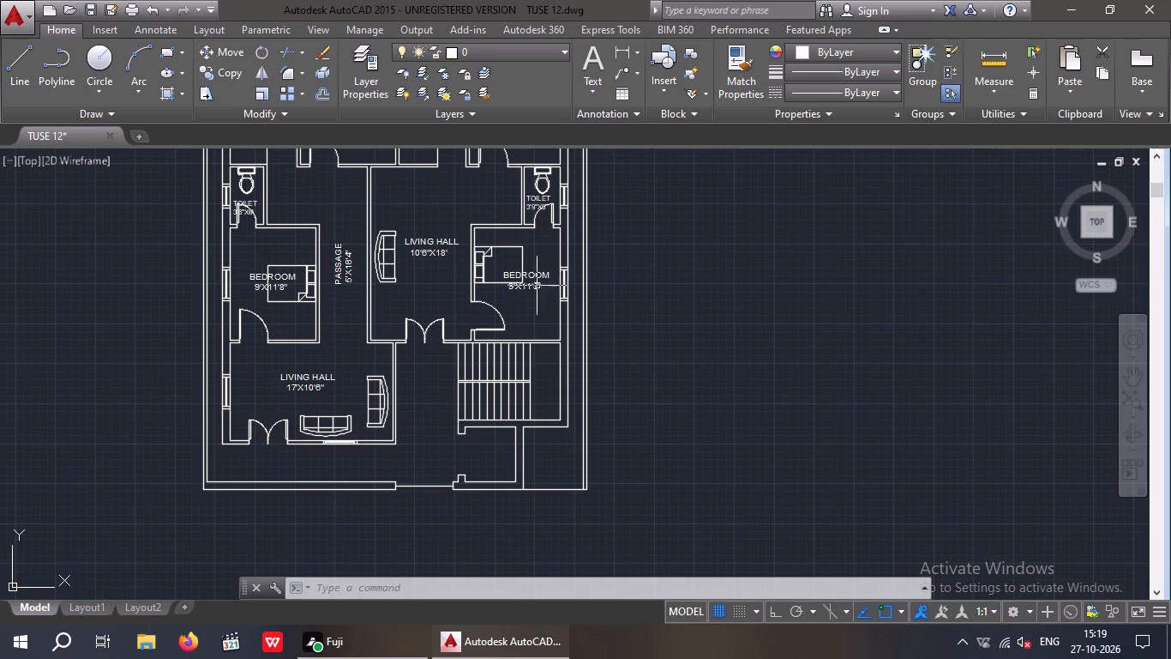
With Ortho on, draw a U-shaped direction line through the lower stair flight, around the landing, and about 5' back into the upper flight.
left_click(14, 66)
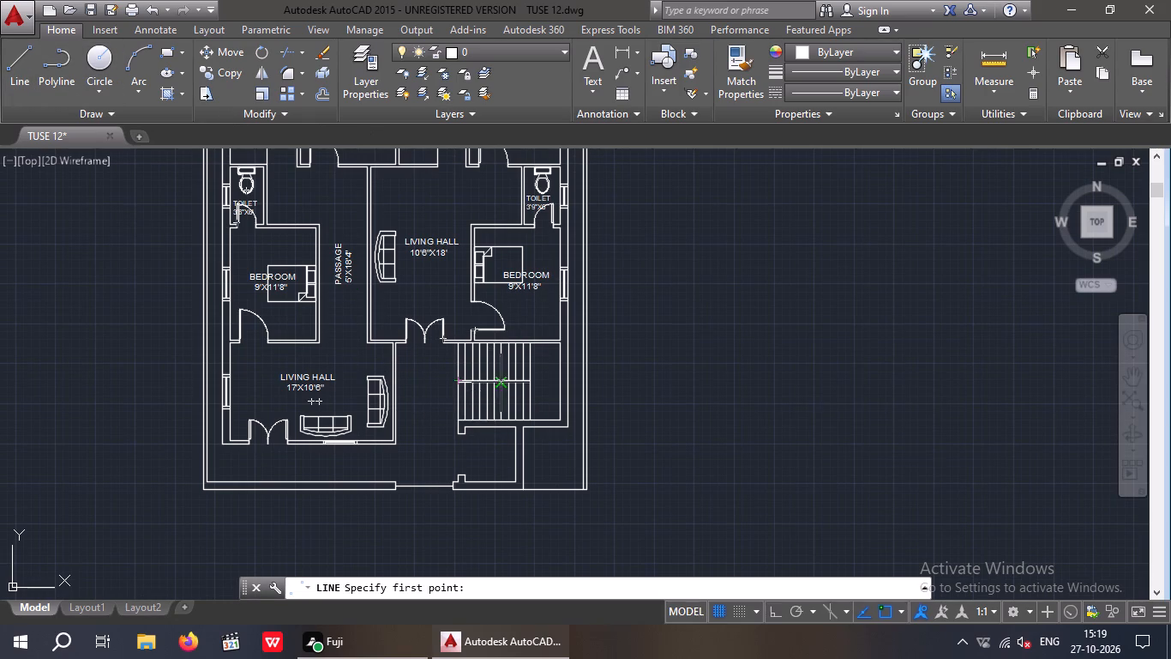
scroll(457, 404, "up", 2)
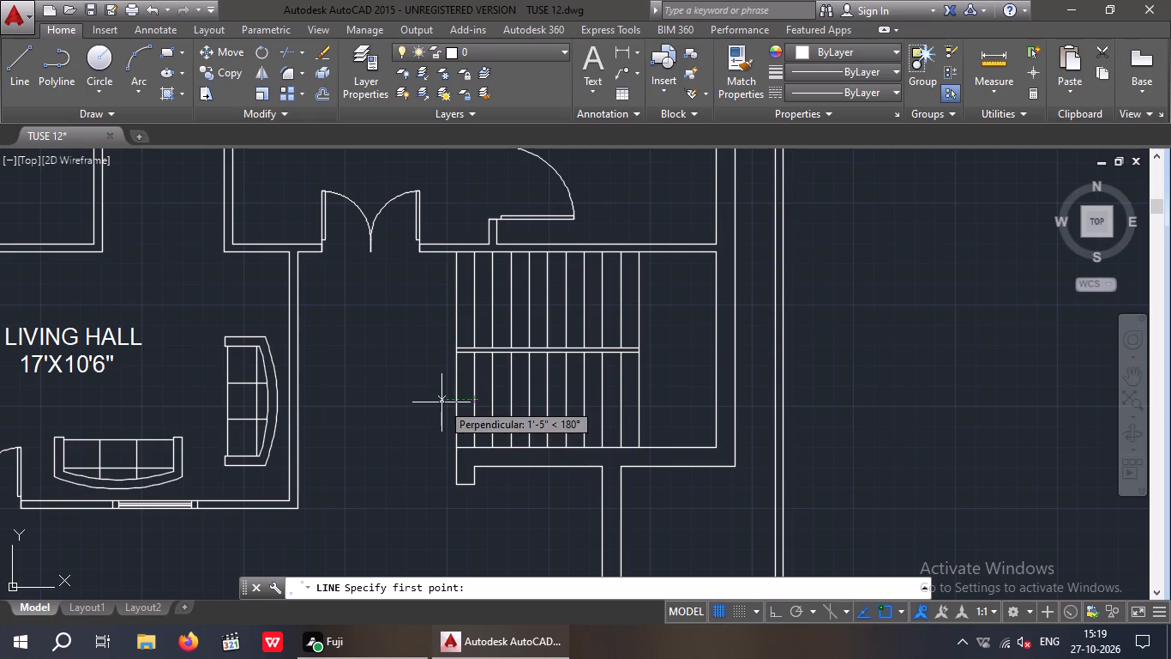
left_click(444, 401)
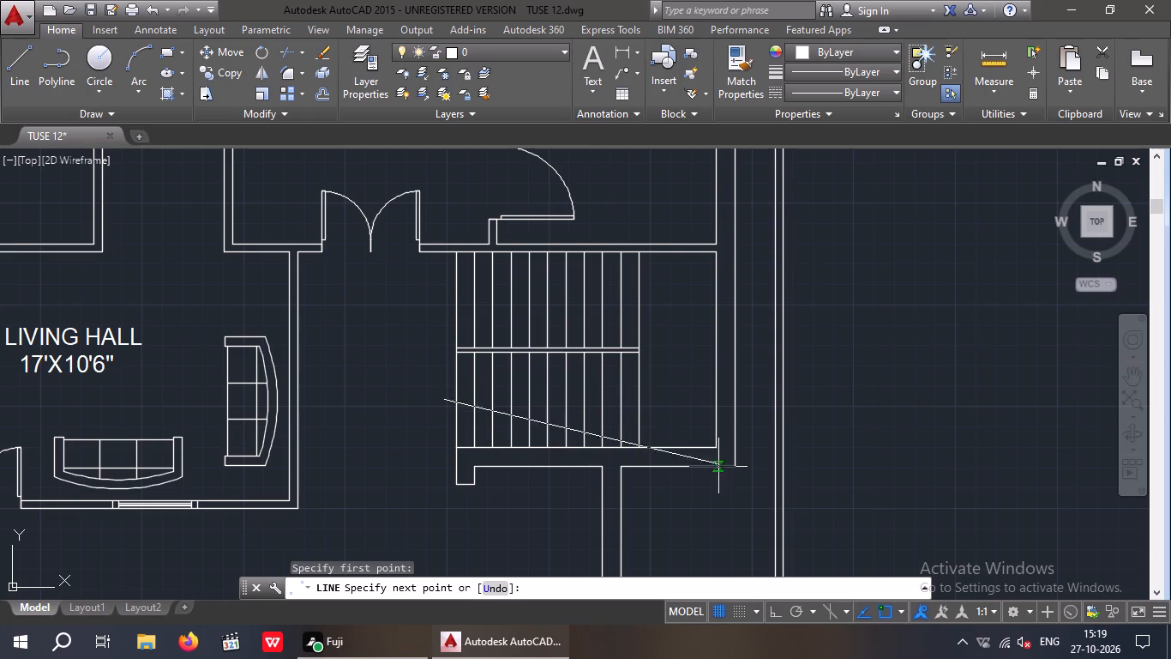
left_click(777, 617)
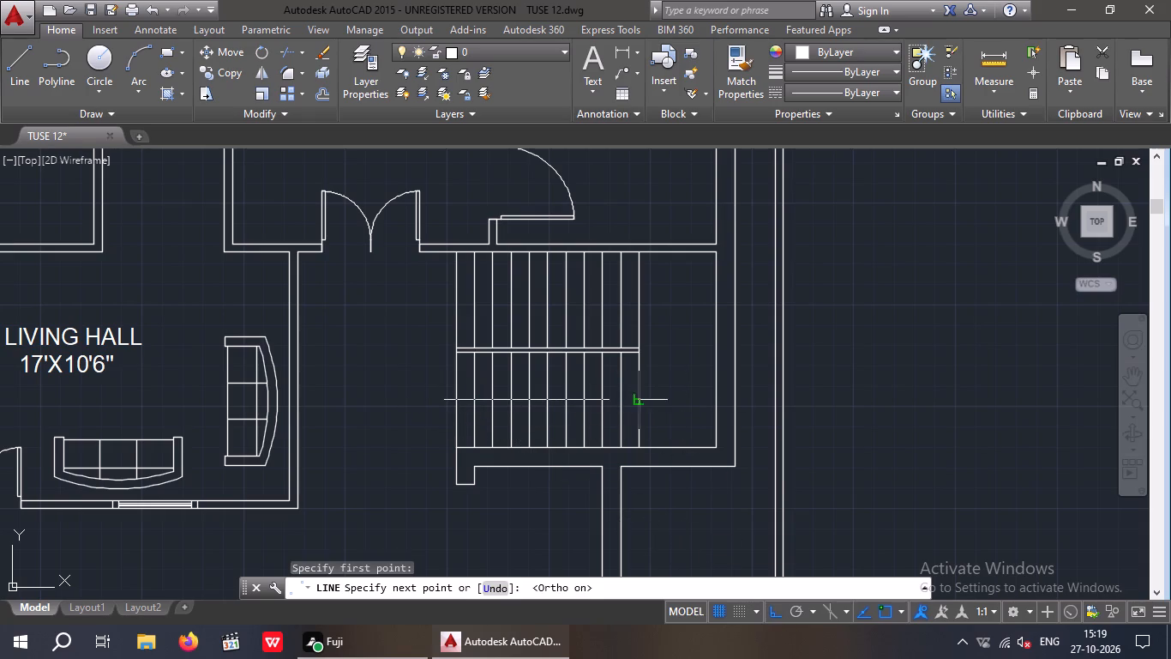
left_click(682, 400)
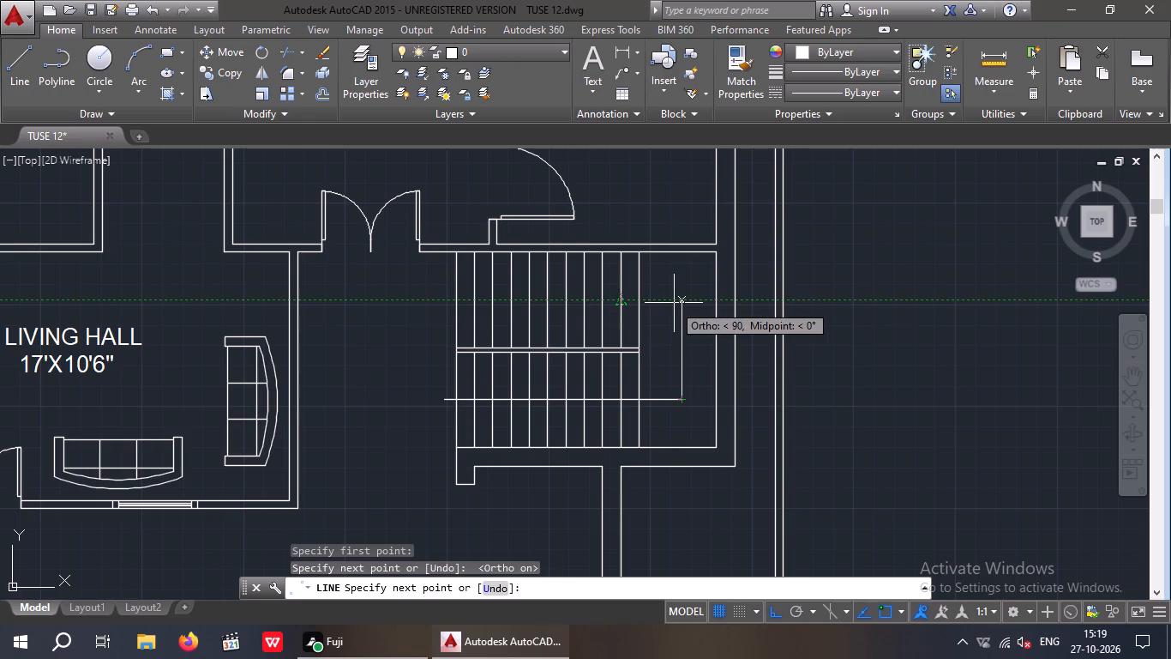
left_click(679, 302)
scroll(567, 306, "up", 4)
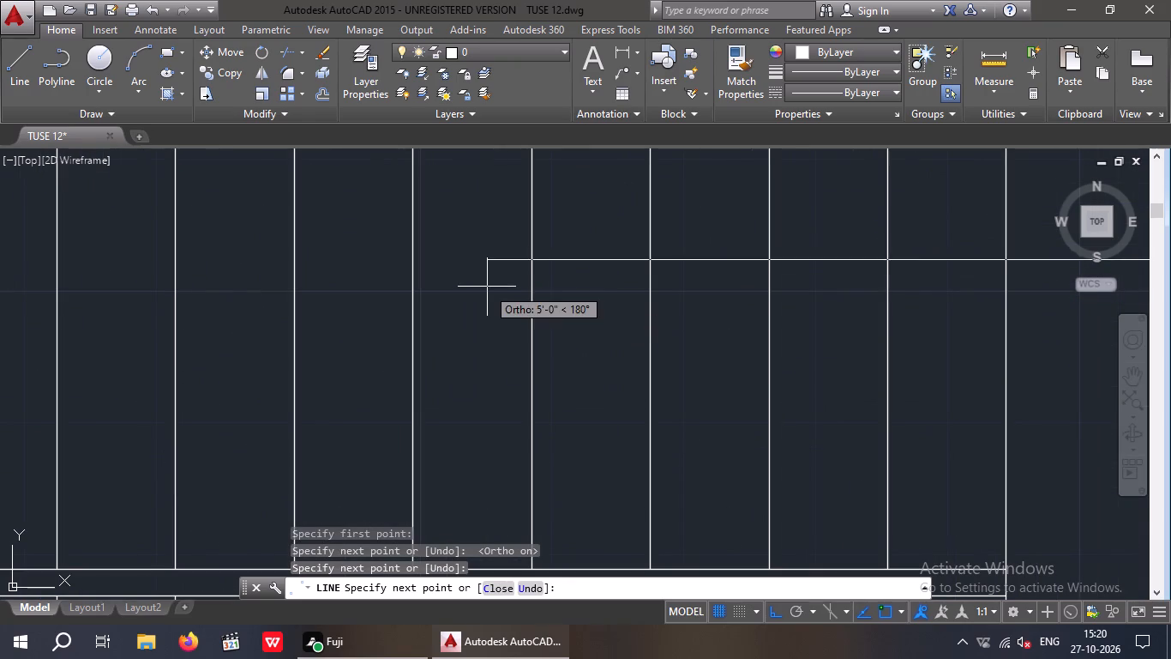
left_click(478, 259)
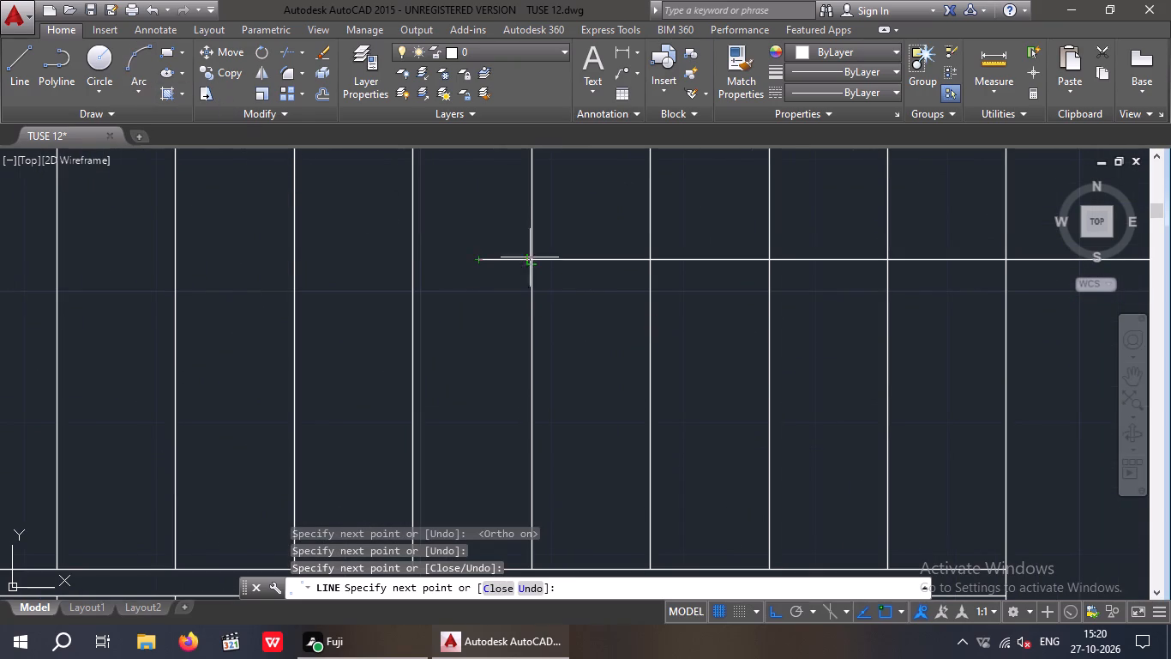
With Ortho off, draw two diagonal lines forming an arrowhead at the direction line's end in the upper stair flight.
left_click(777, 613)
middle_click_drag(670, 471, 585, 658)
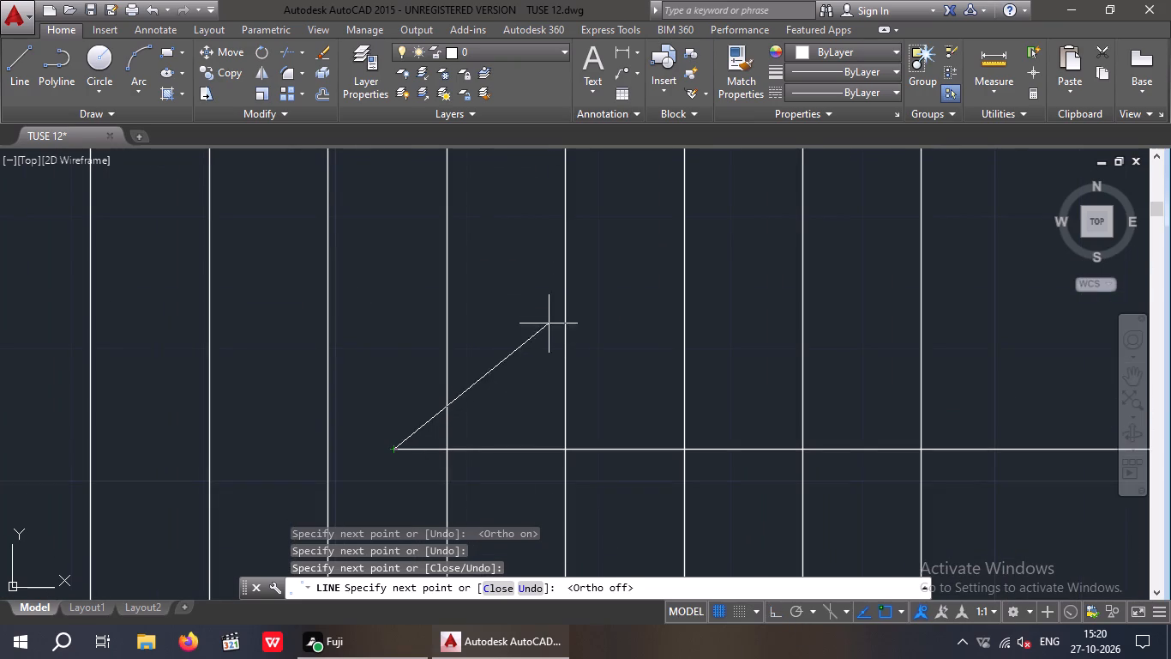
left_click(549, 299)
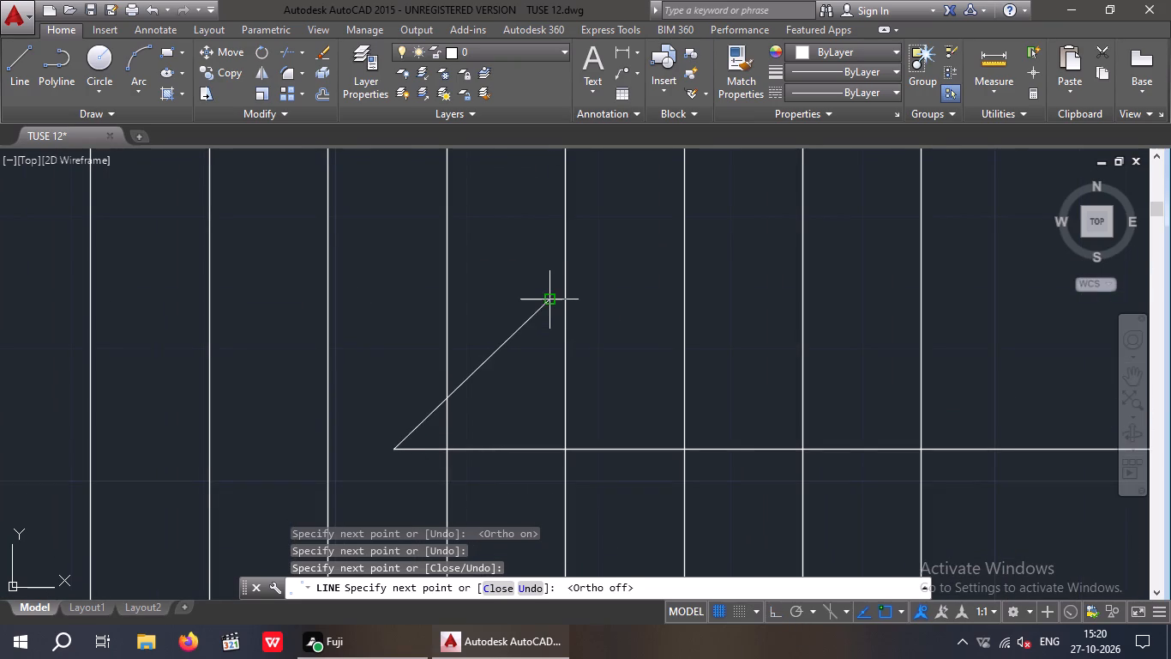
key("space")
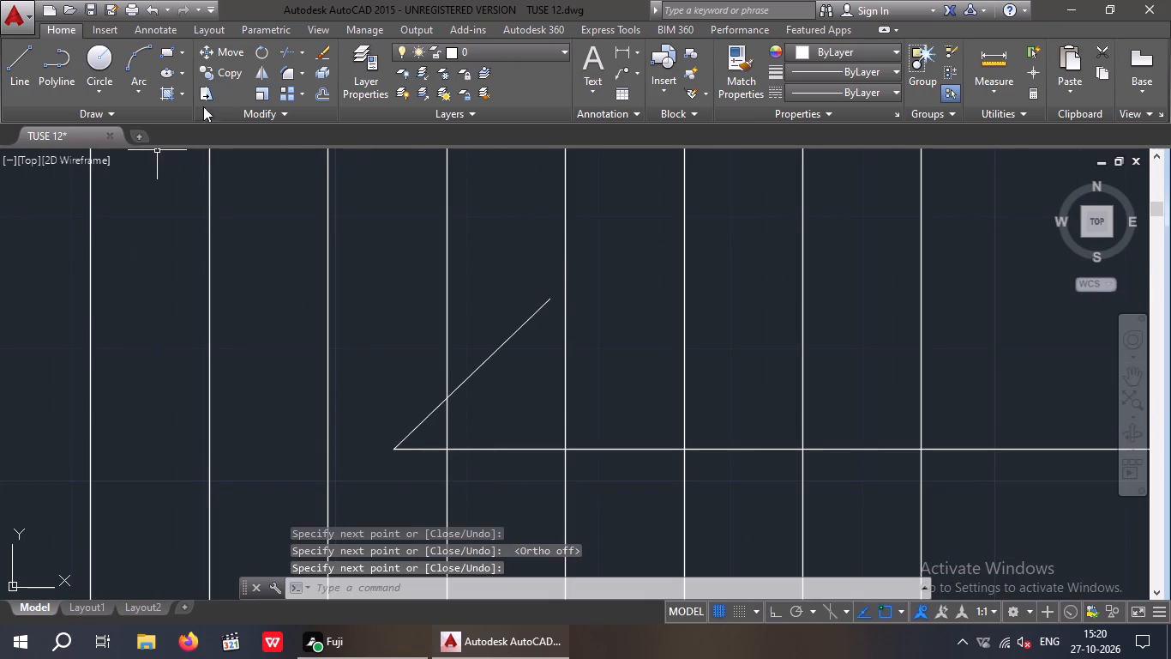
key("space")
left_click_drag(394, 450, 405, 463)
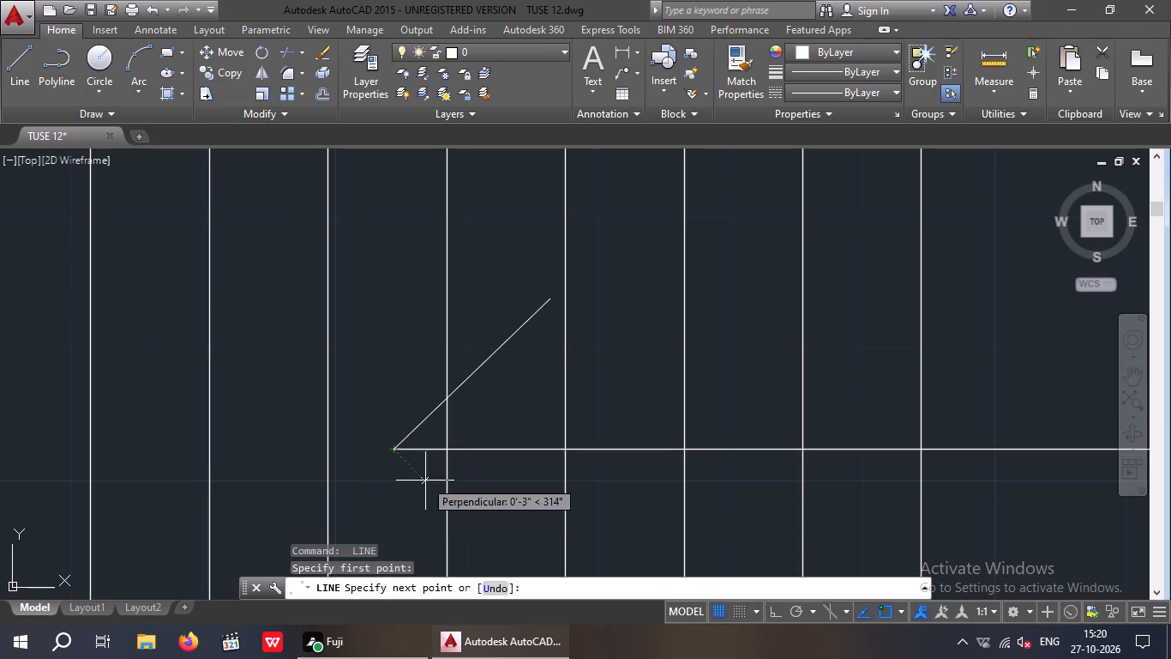
middle_click_drag(495, 535, 461, 439)
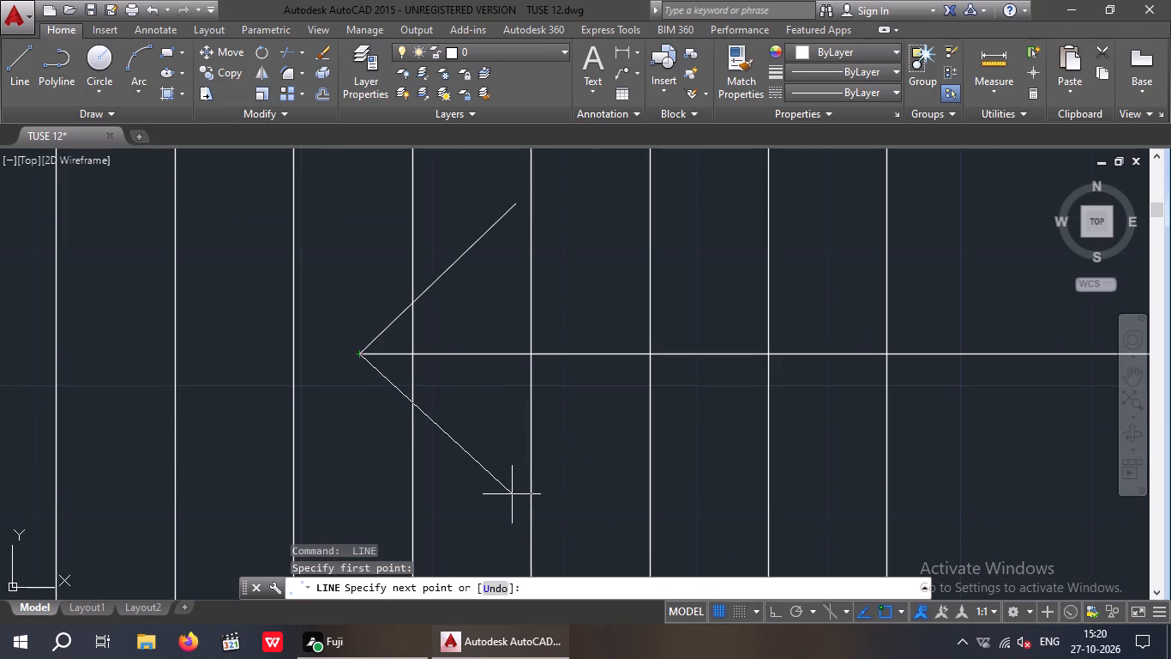
left_click(515, 499)
key("Escape")
Change the colour of the whole staircase direction arrow, including its arrowhead lines, to Magenta.
scroll(465, 378, "down", 4)
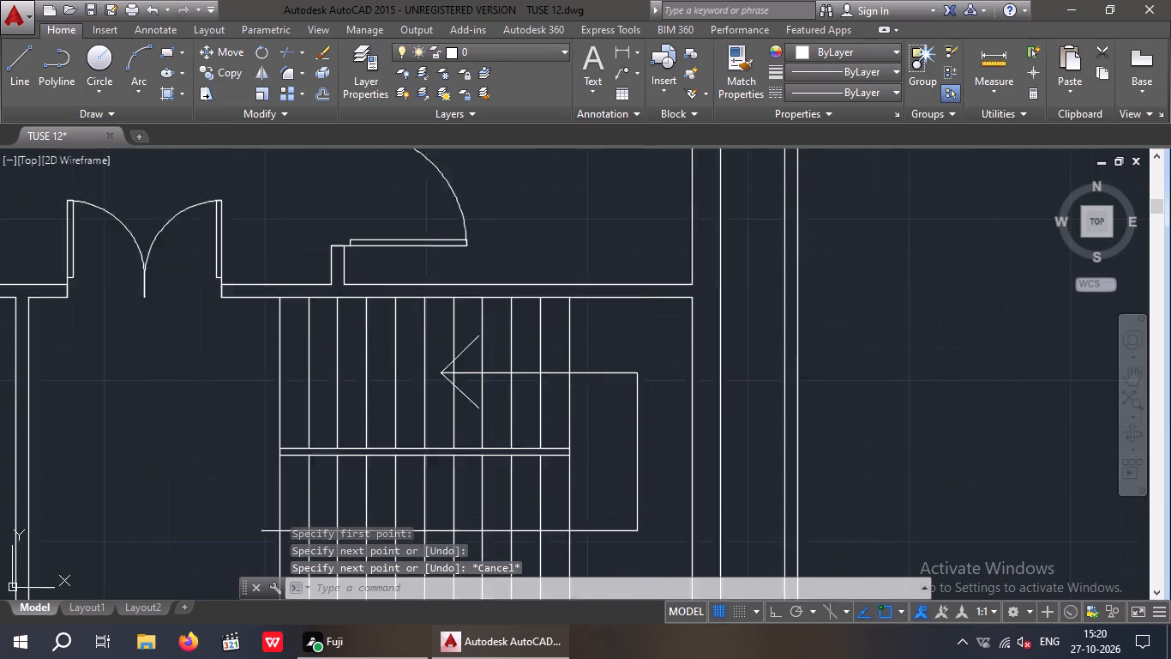
middle_click_drag(523, 452, 473, 456)
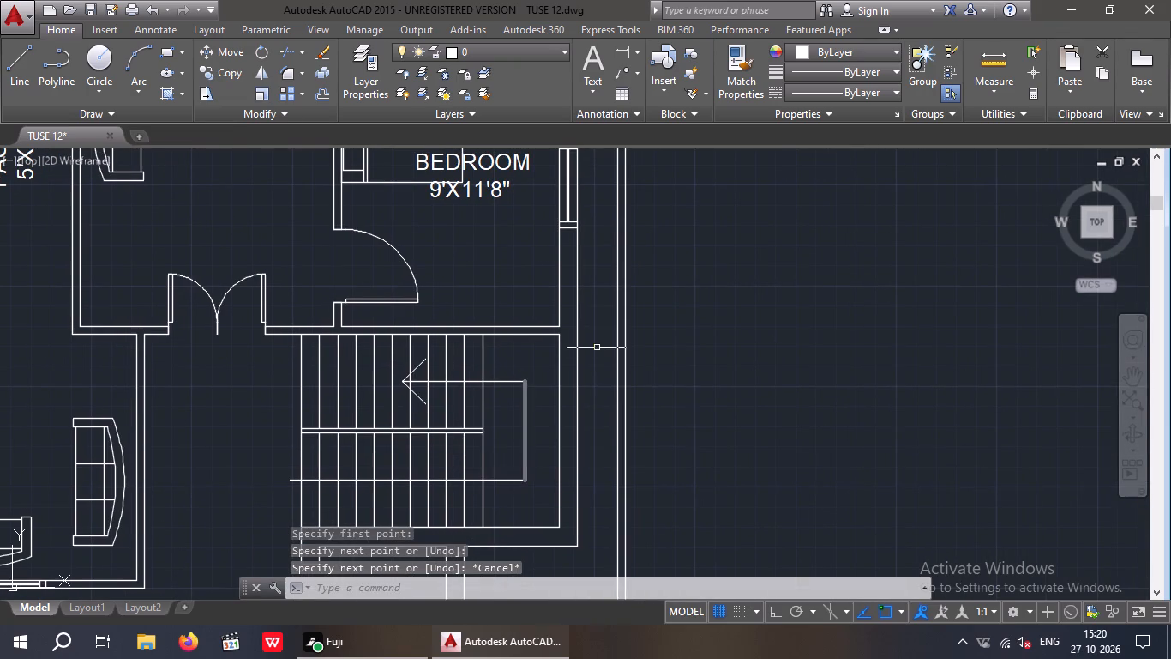
scroll(396, 381, "up", 6)
left_click_drag(463, 441, 440, 402)
left_click(411, 313)
scroll(407, 303, "down", 6)
left_click_drag(627, 491, 625, 488)
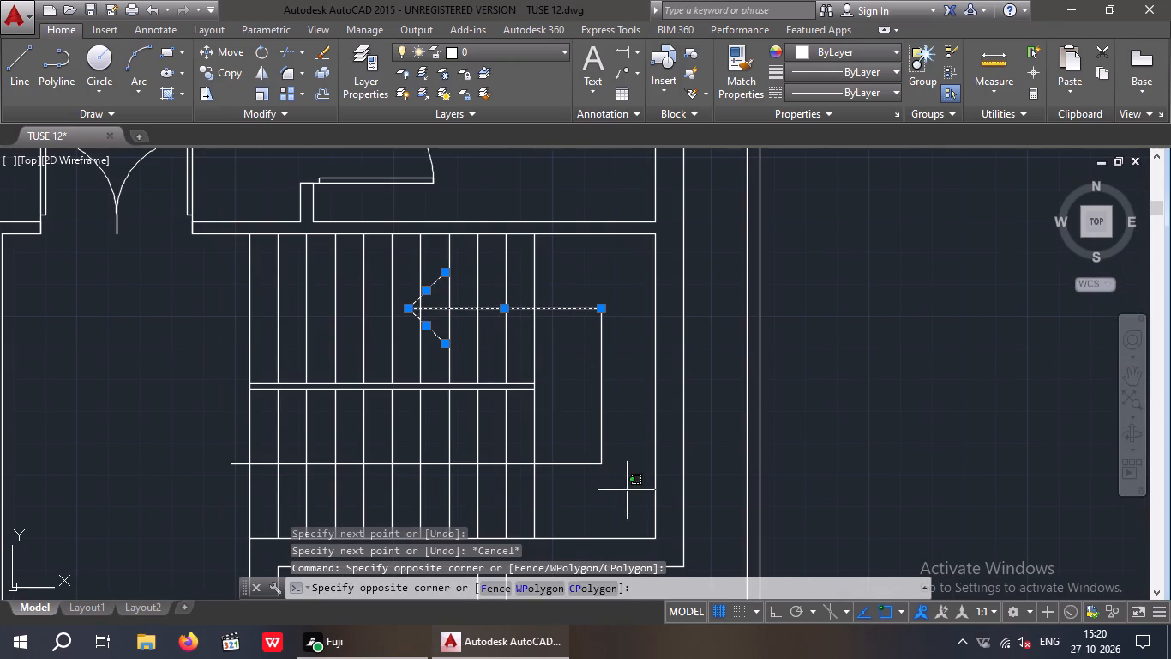
left_click_drag(625, 488, 592, 445)
left_click(583, 426)
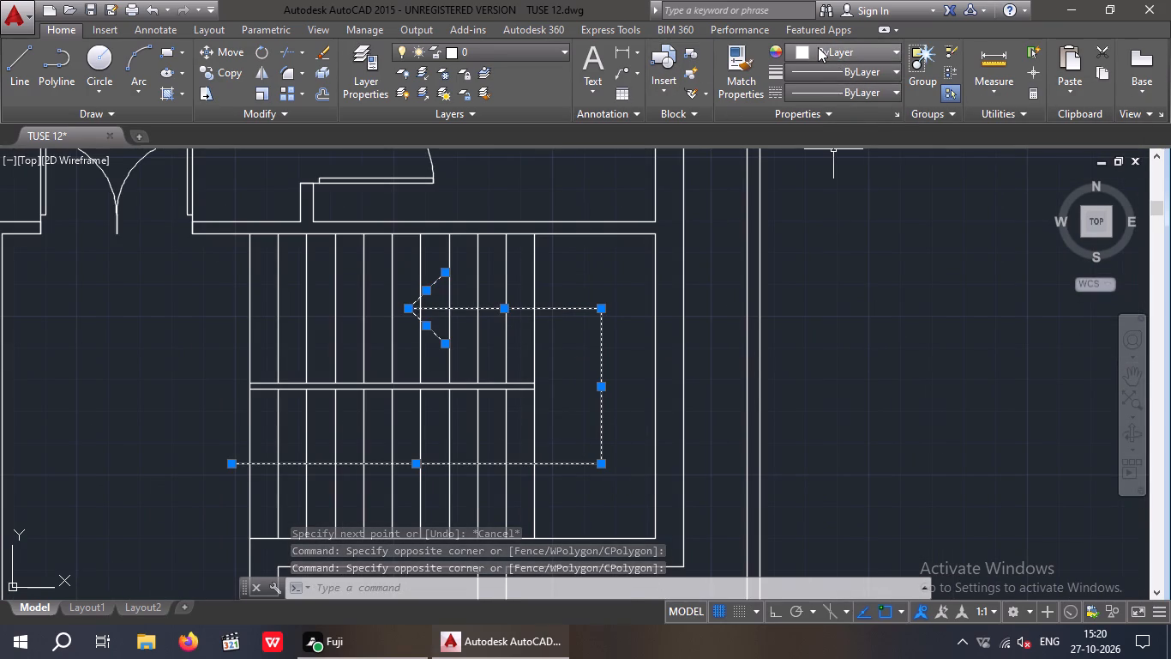
left_click(818, 47)
left_click(883, 231)
key("Escape")
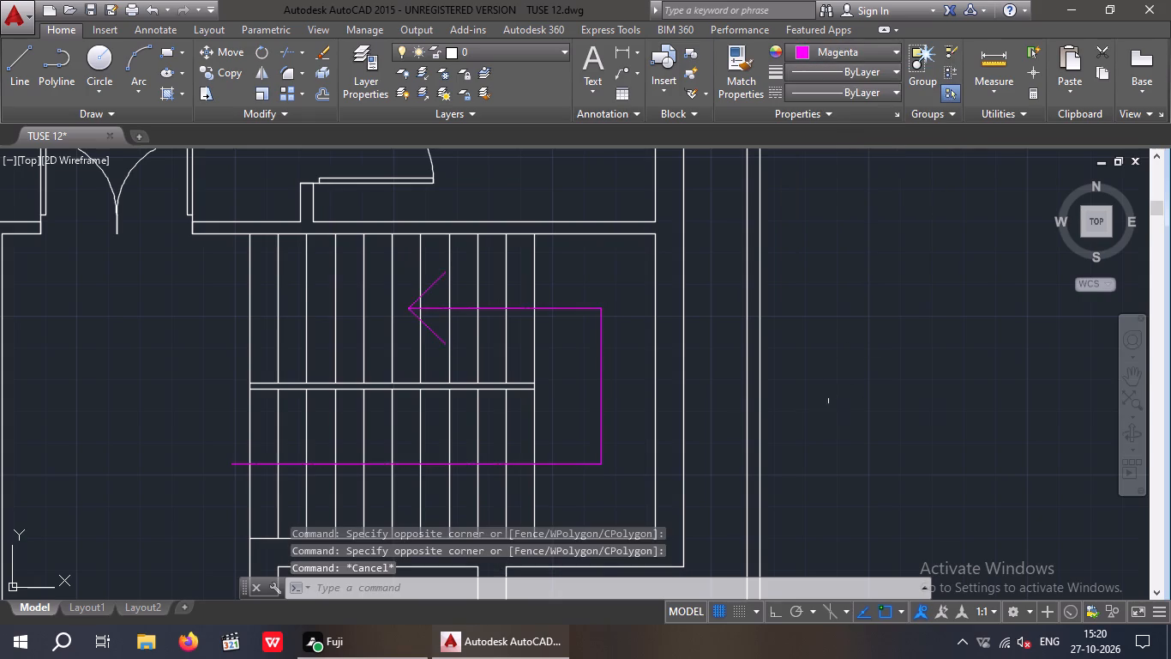
Look over the rooms and the entrance area beside the staircase for spaces that still lack a label.
scroll(834, 374, "down", 1)
middle_click_drag(844, 385, 800, 436)
middle_click_drag(850, 405, 831, 430)
scroll(850, 409, "down", 1)
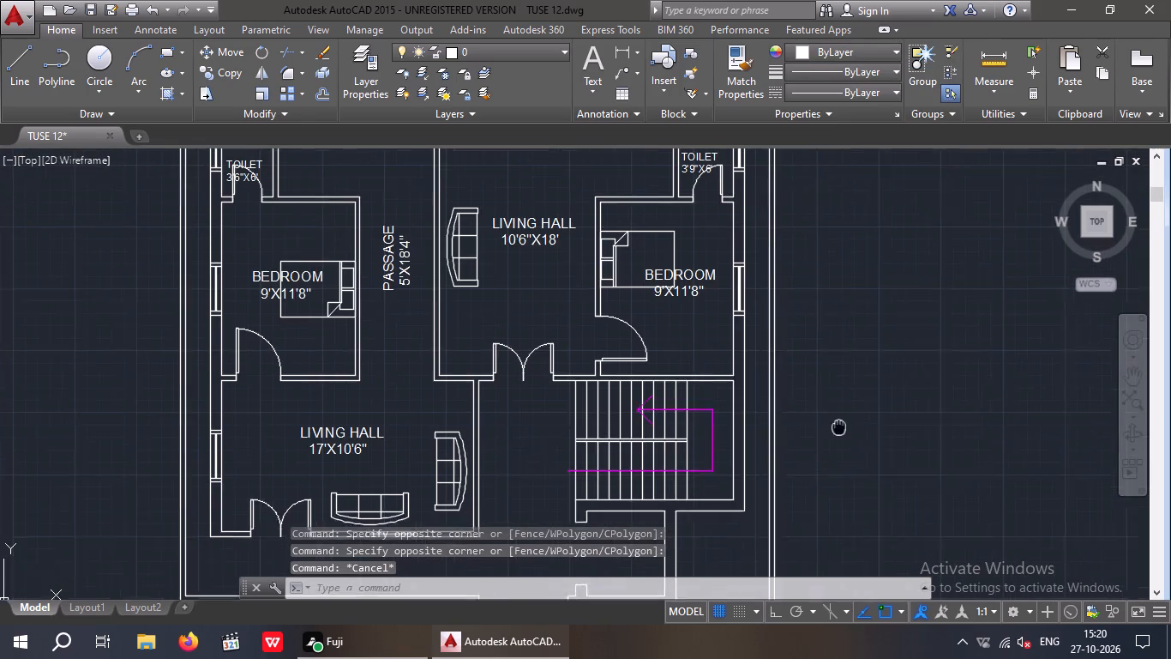
middle_click_drag(831, 430, 828, 429)
middle_click_drag(922, 447, 762, 408)
scroll(771, 383, "down", 3)
scroll(646, 333, "up", 4)
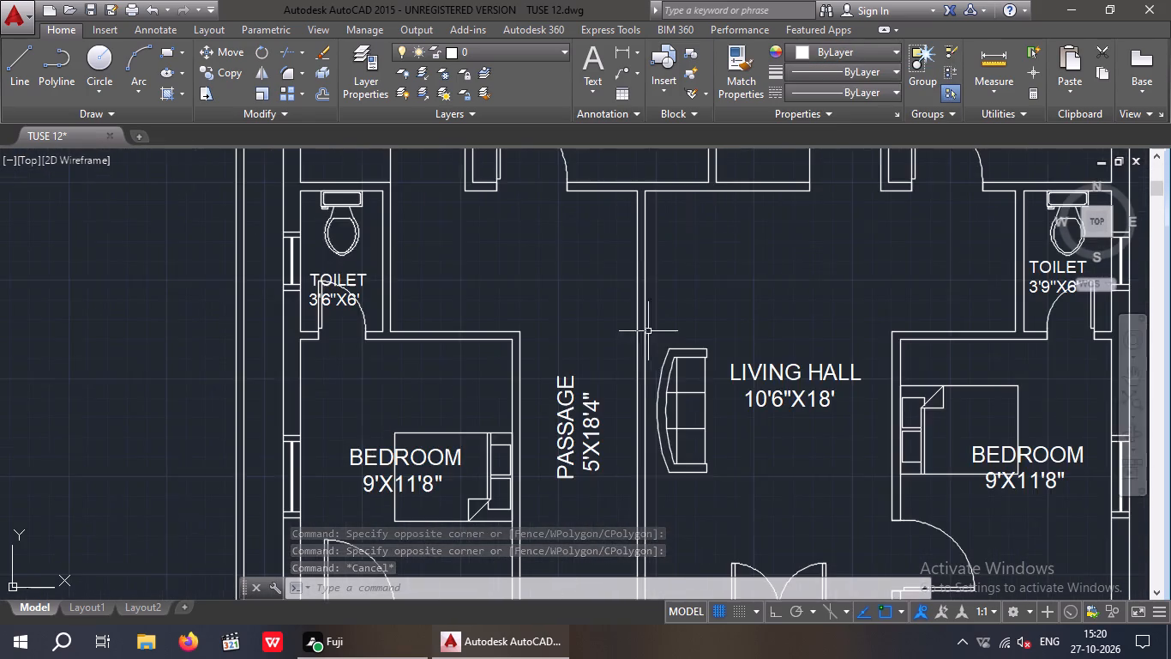
middle_click_drag(707, 376, 356, 263)
scroll(425, 320, "down", 2)
scroll(458, 440, "up", 3)
middle_click_drag(461, 408, 464, 407)
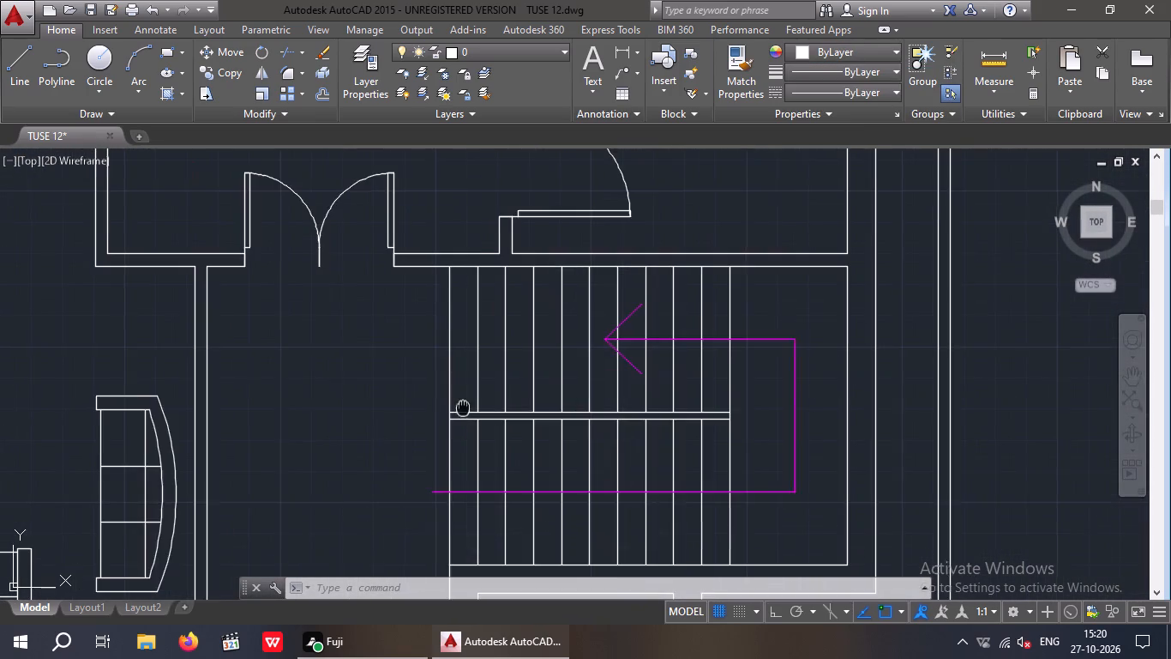
middle_click_drag(464, 407, 471, 255)
scroll(474, 251, "down", 1)
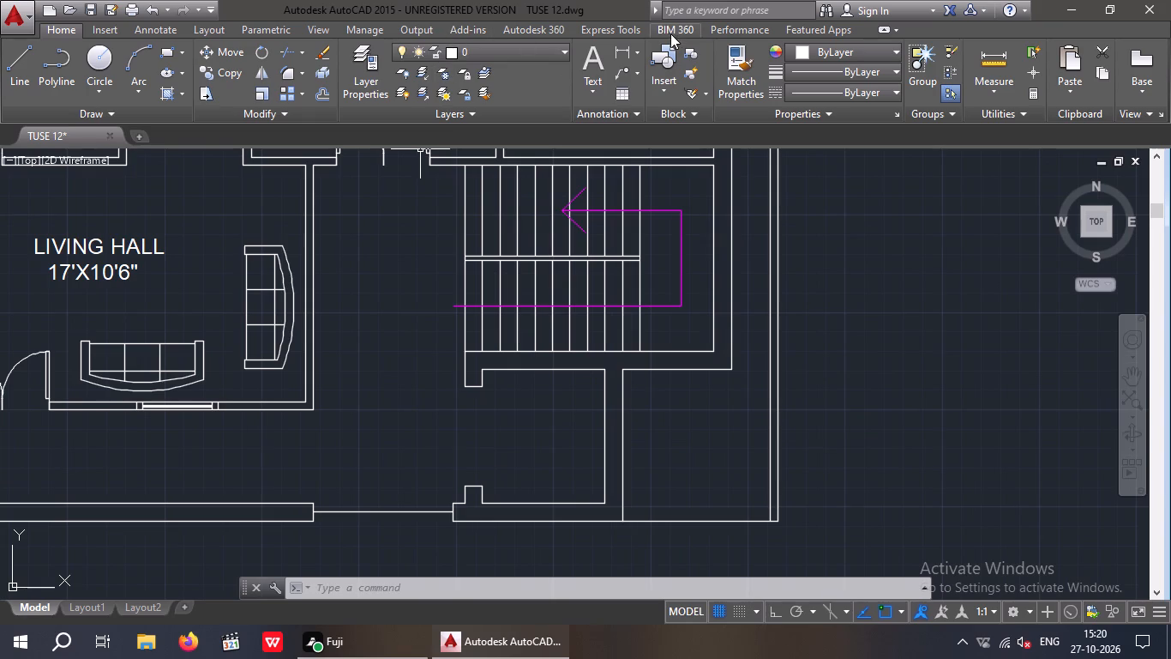
Measure the width of the entrance passage from the lower living hall's outer corner to the staircase wall line with a linear dimension.
left_click(617, 57)
scroll(328, 430, "up", 1)
left_click_drag(303, 400, 314, 400)
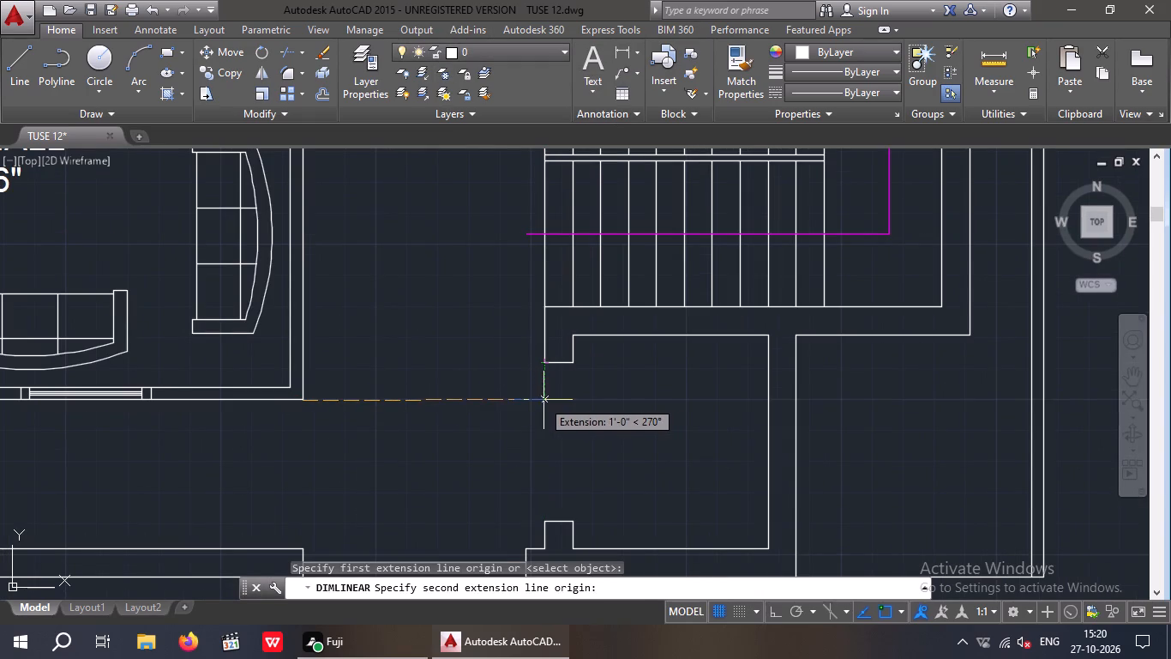
left_click(543, 400)
scroll(542, 415, "up", 3)
scroll(545, 397, "down", 2)
key("Escape")
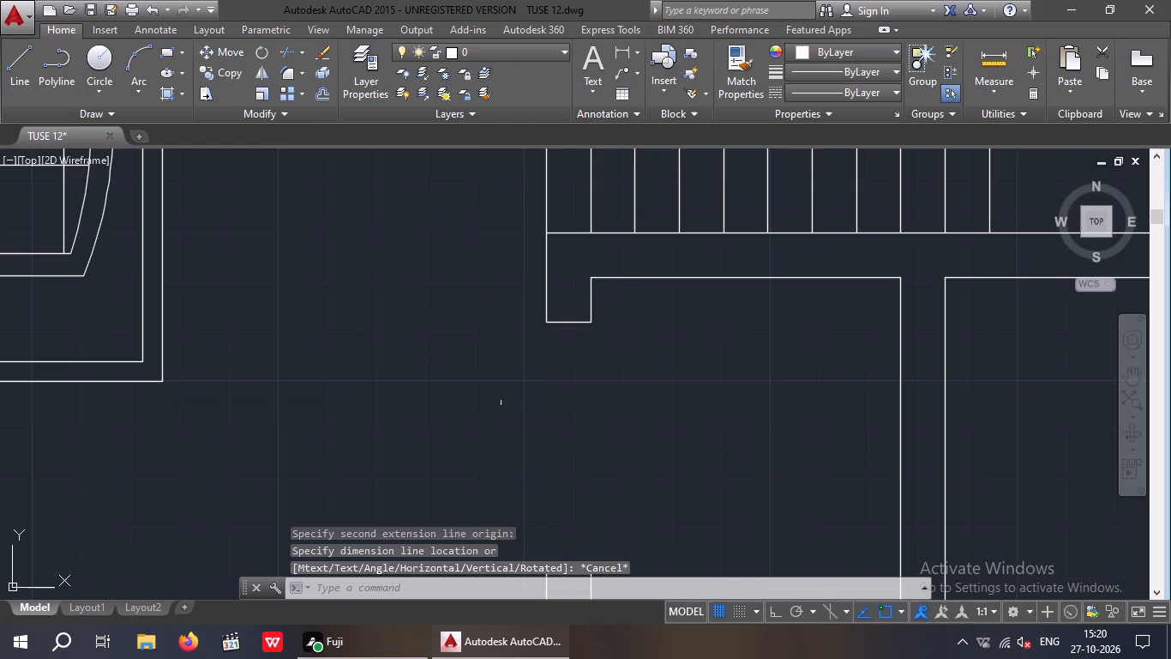
Measure the length of the entrance passage from the upper wall corner beside the double door to the lower boundary wall with a linear dimension.
scroll(491, 357, "down", 4)
key("space")
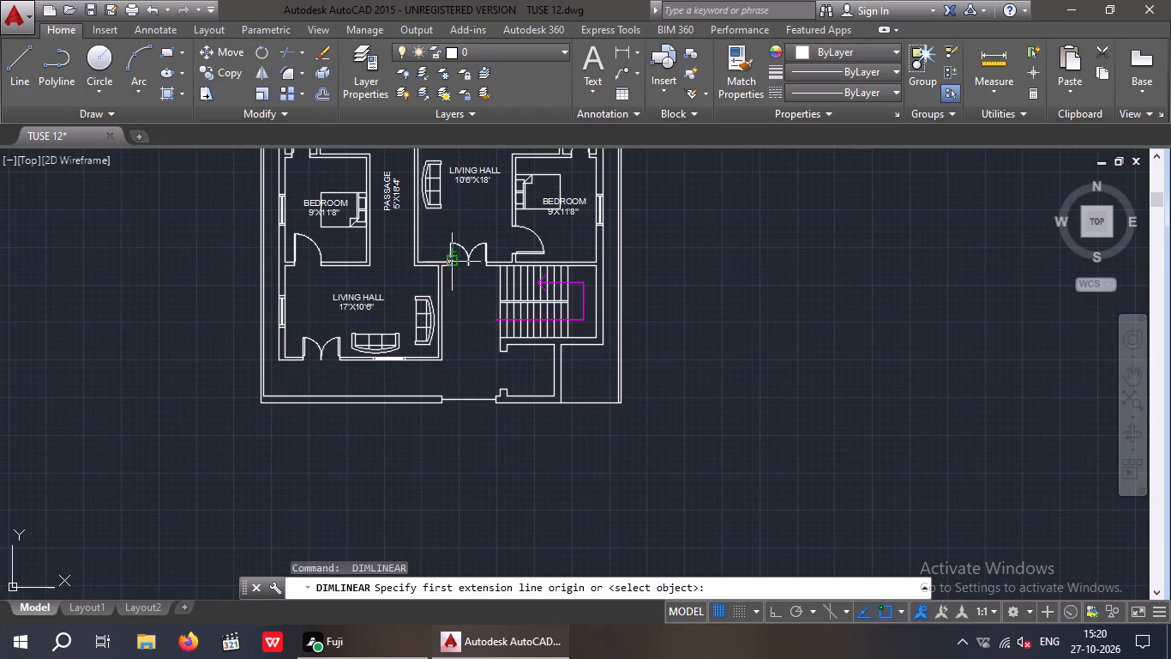
scroll(446, 269, "up", 4)
left_click(407, 247)
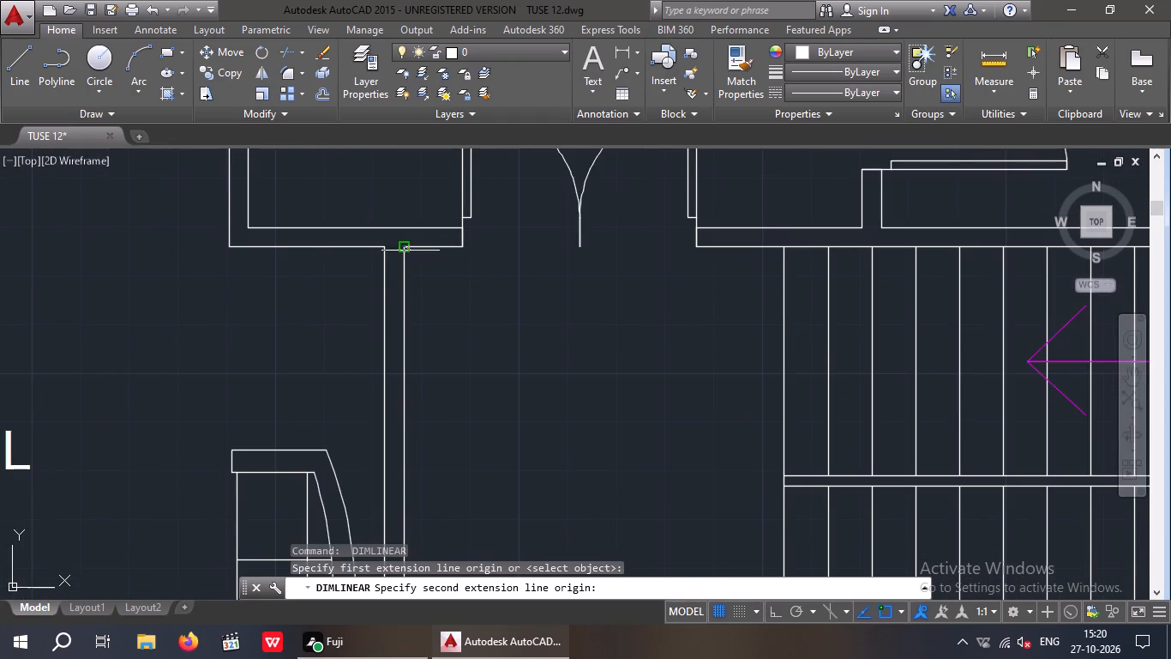
scroll(417, 282, "down", 4)
scroll(418, 442, "up", 3)
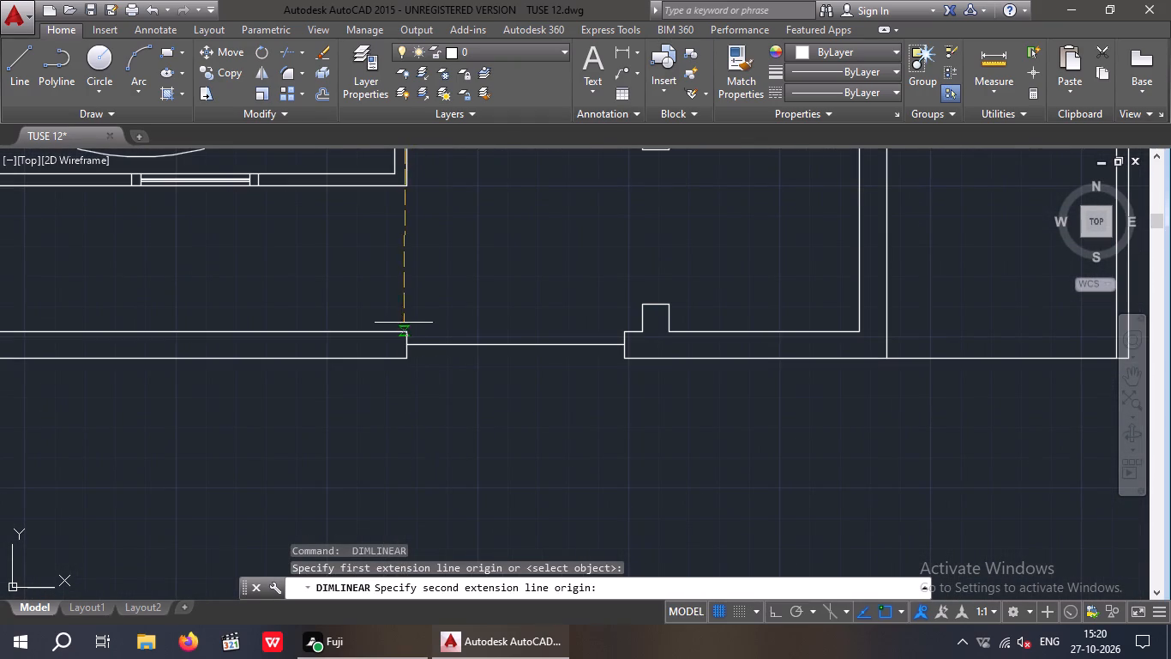
left_click(409, 332)
middle_click_drag(446, 322, 424, 420)
scroll(435, 383, "down", 2)
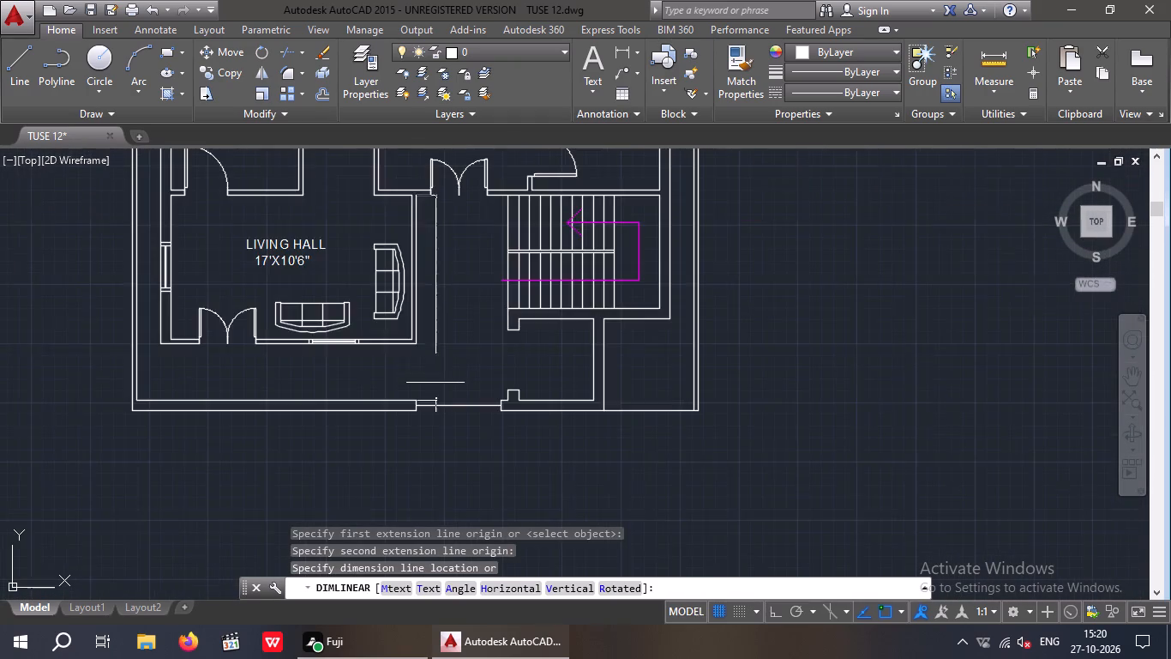
scroll(443, 314, "up", 3)
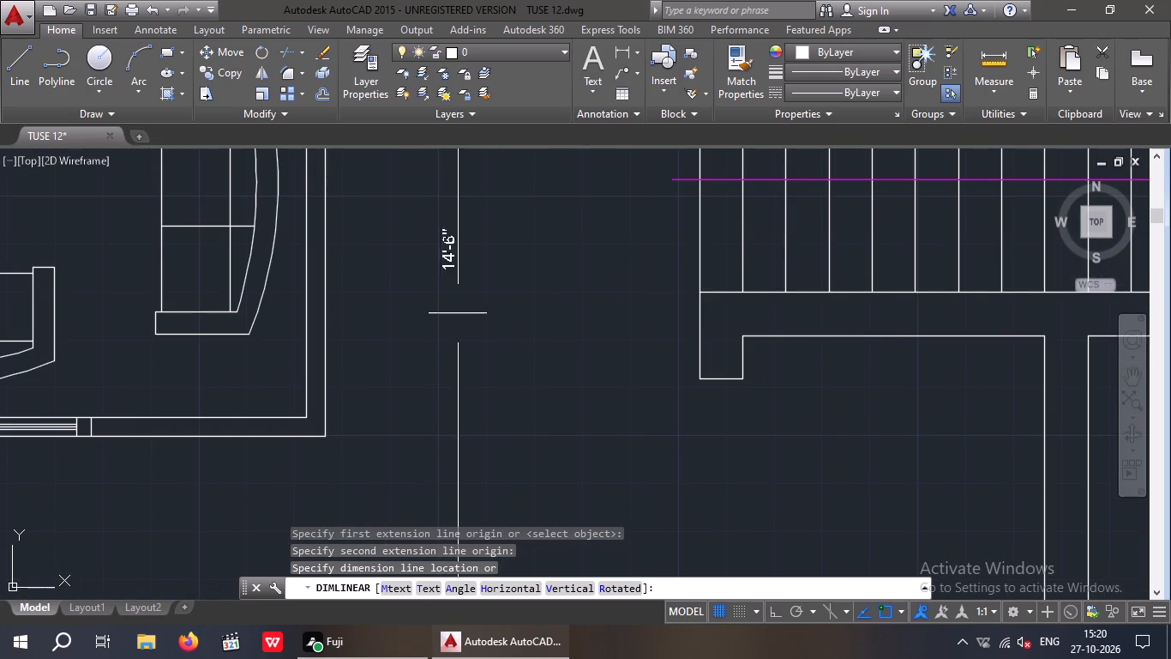
key("Escape")
Start a multiline text with 8" height in the entrance passage beside the staircase and enter VARANDHA as its first line.
left_click(591, 55)
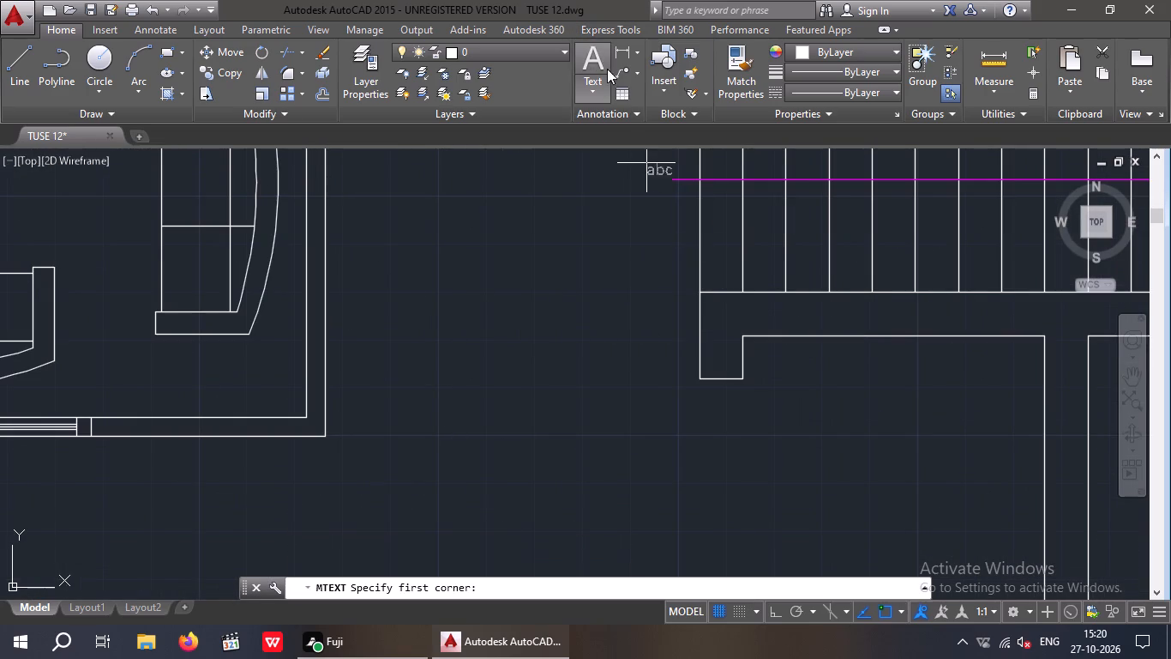
scroll(523, 292, "down", 1)
left_click_drag(438, 232, 449, 247)
middle_click_drag(882, 303, 862, 314)
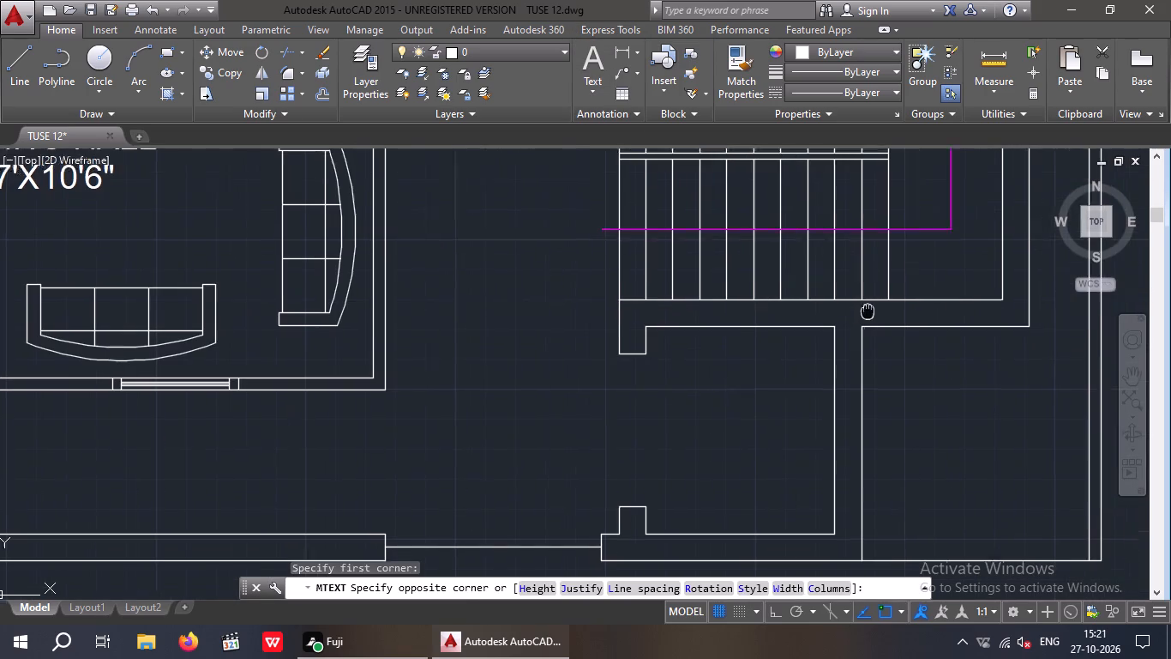
middle_click_drag(862, 314, 738, 377)
left_click(1026, 391)
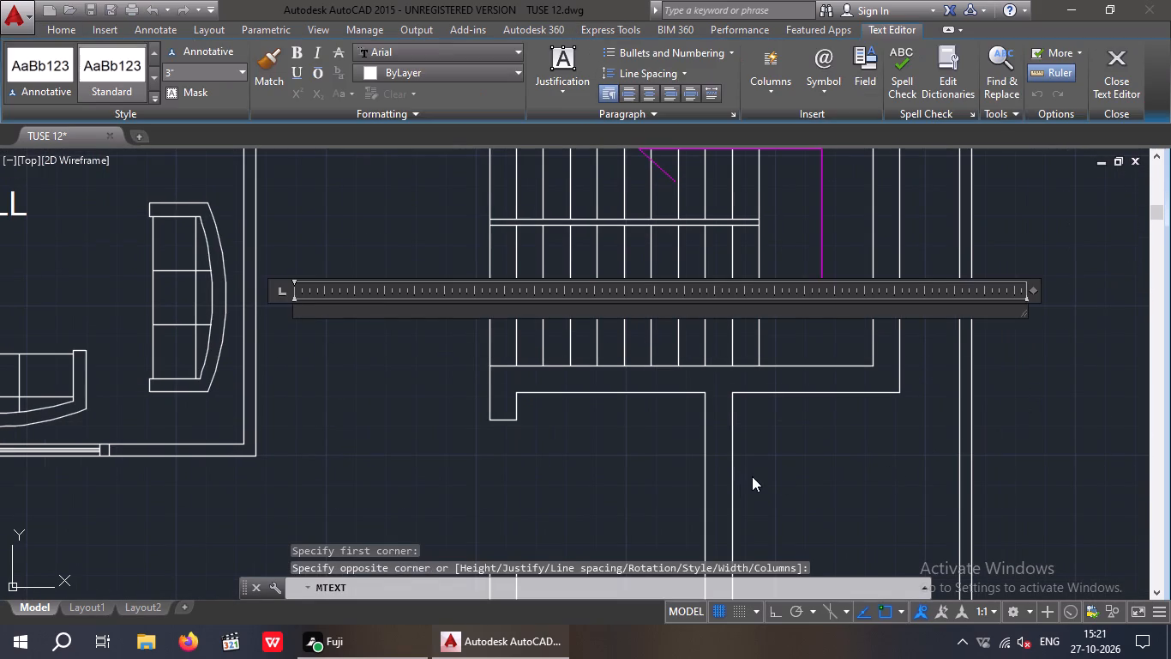
left_click(188, 74)
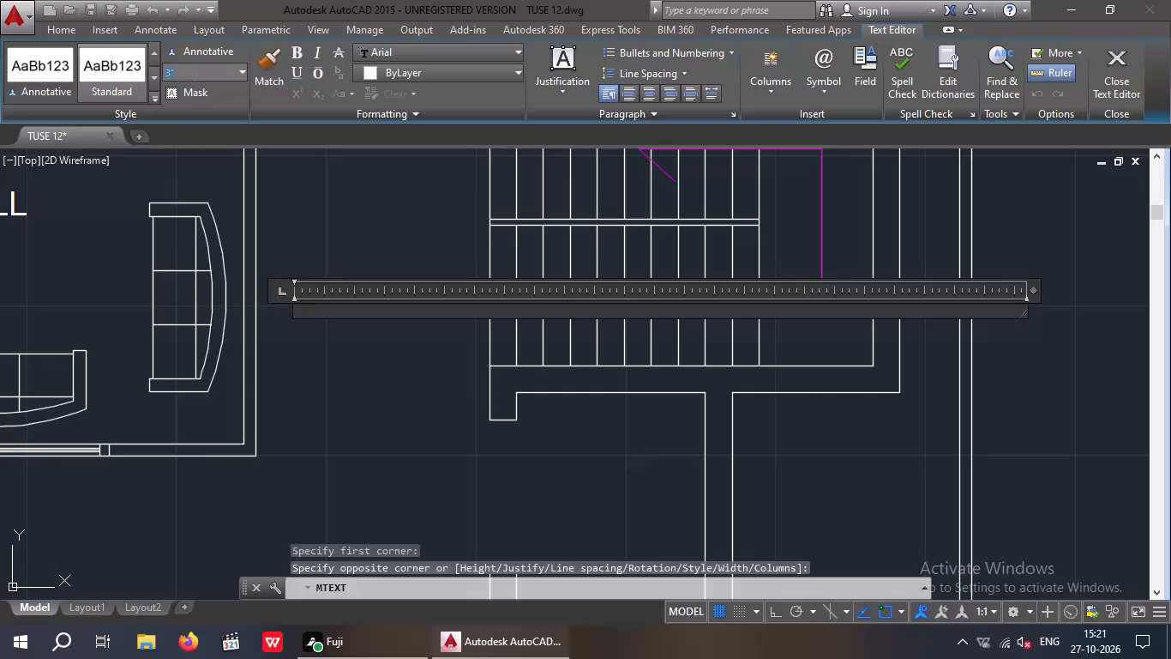
key("BackSpace")
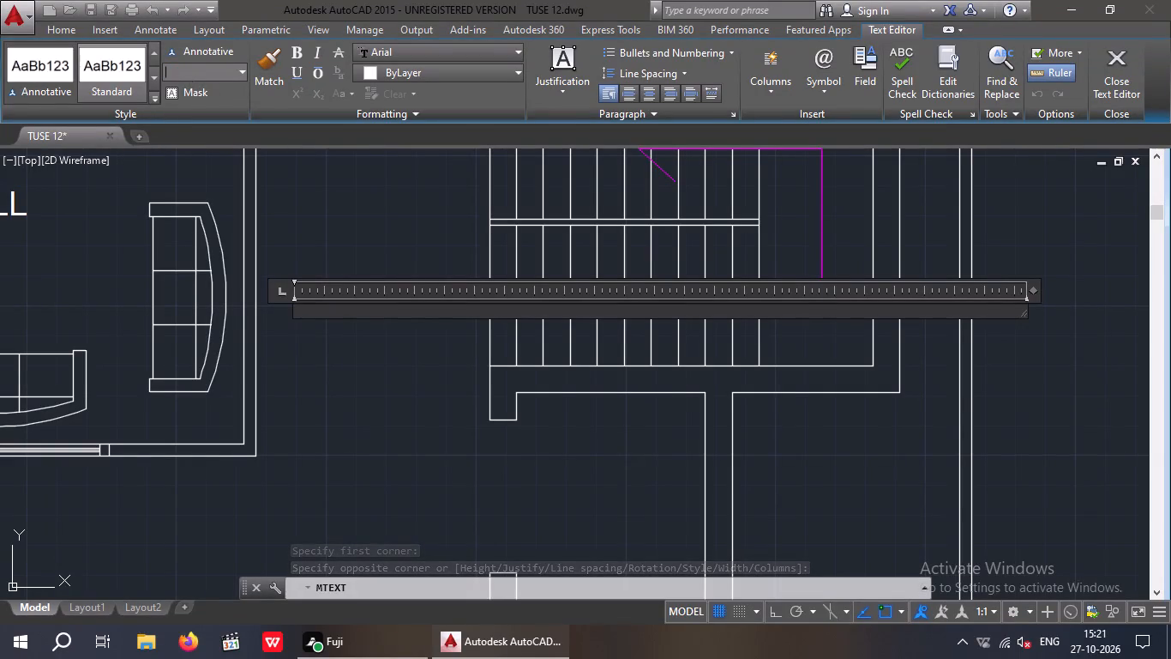
key("8")
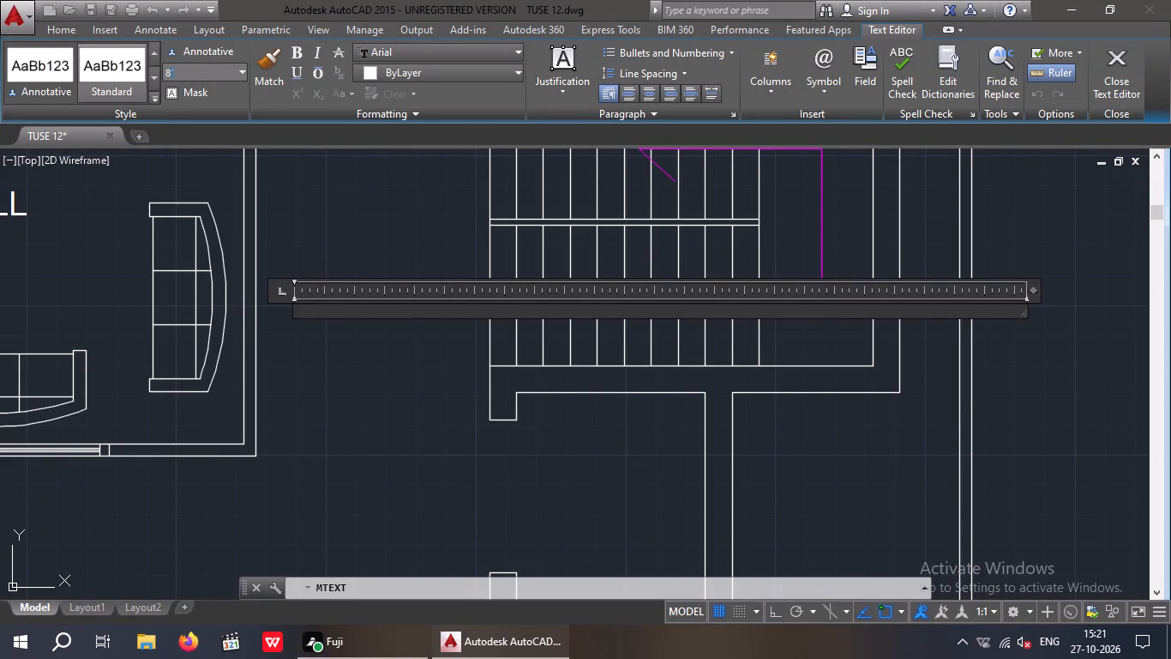
key("shift+quotedbl")
key("Return")
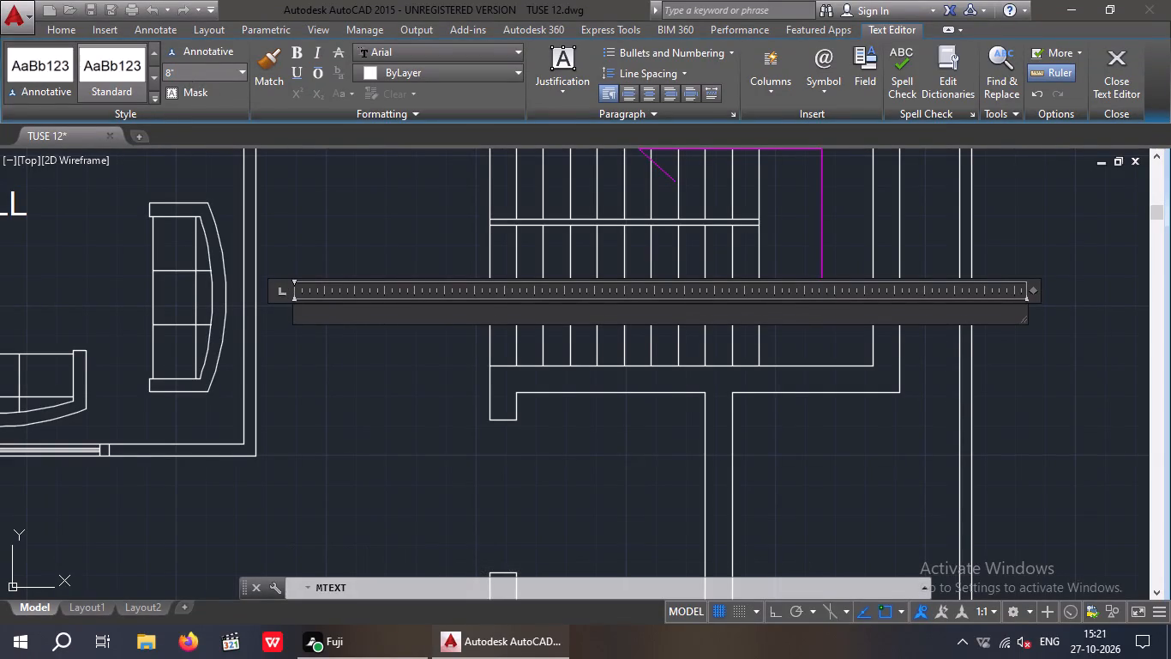
type("VARAN")
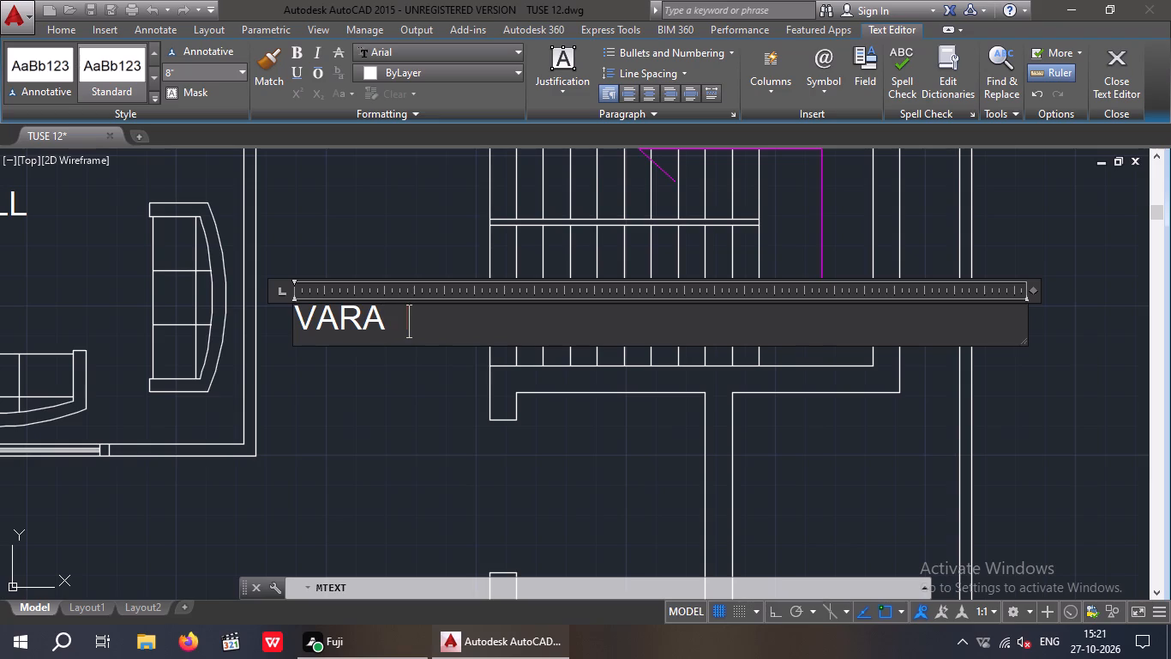
type("DHA")
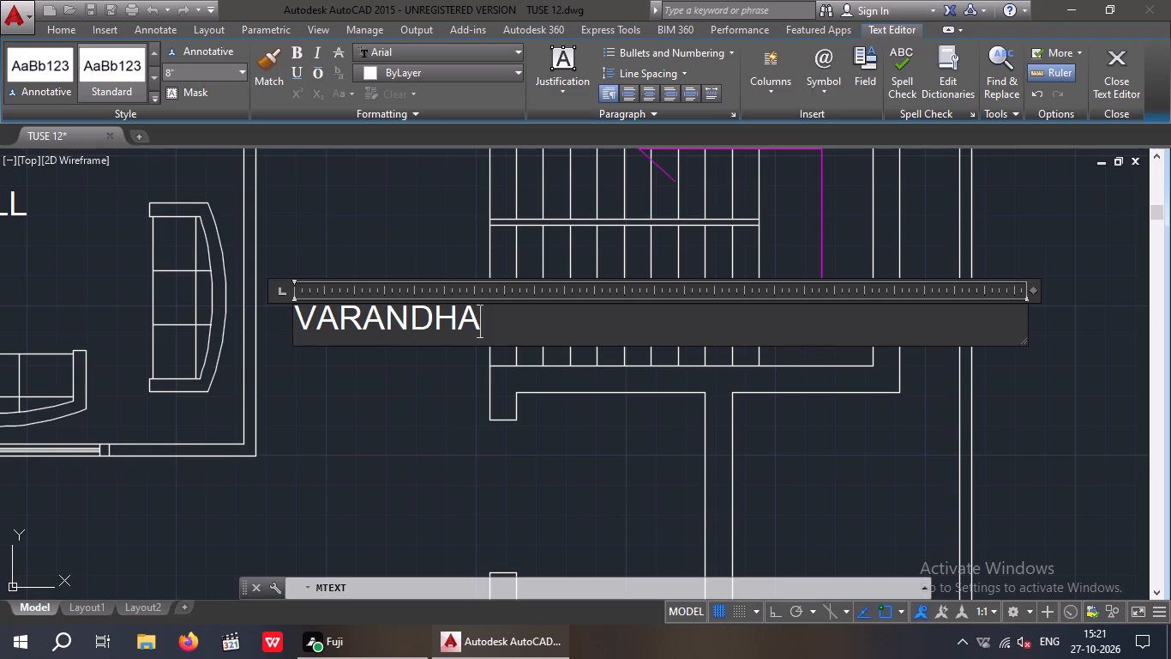
key("Return")
Add the size 6'6"X14'6" as the second line under VARANDHA, indented by one space, and finish the label.
type("66")
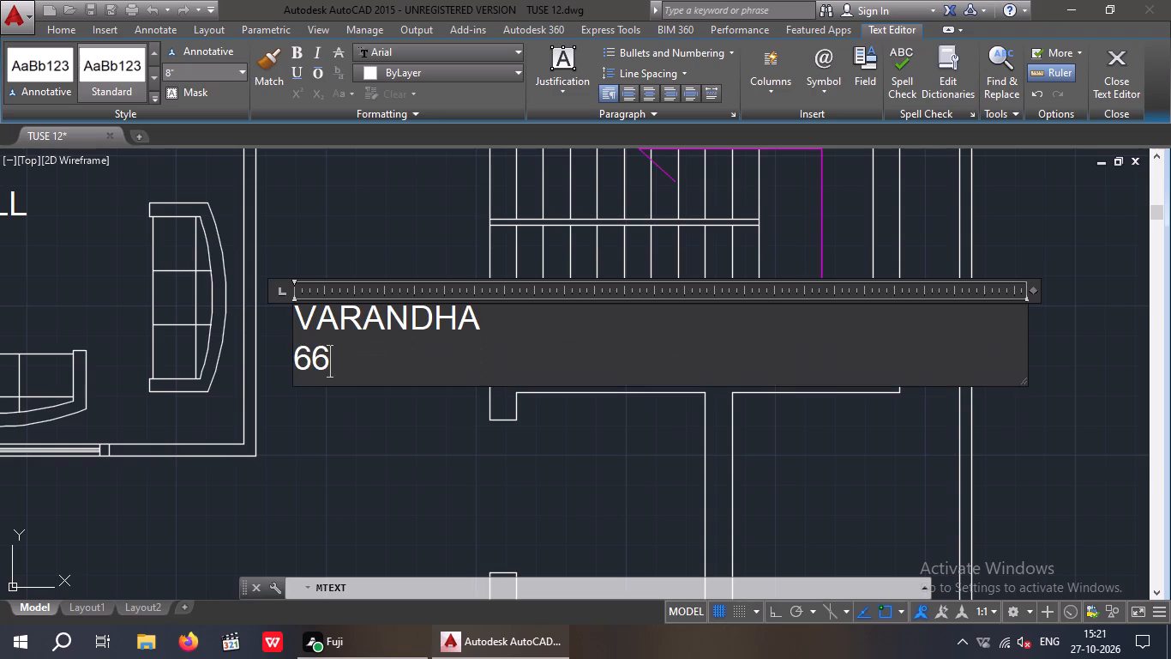
type("146")
type("\"{")
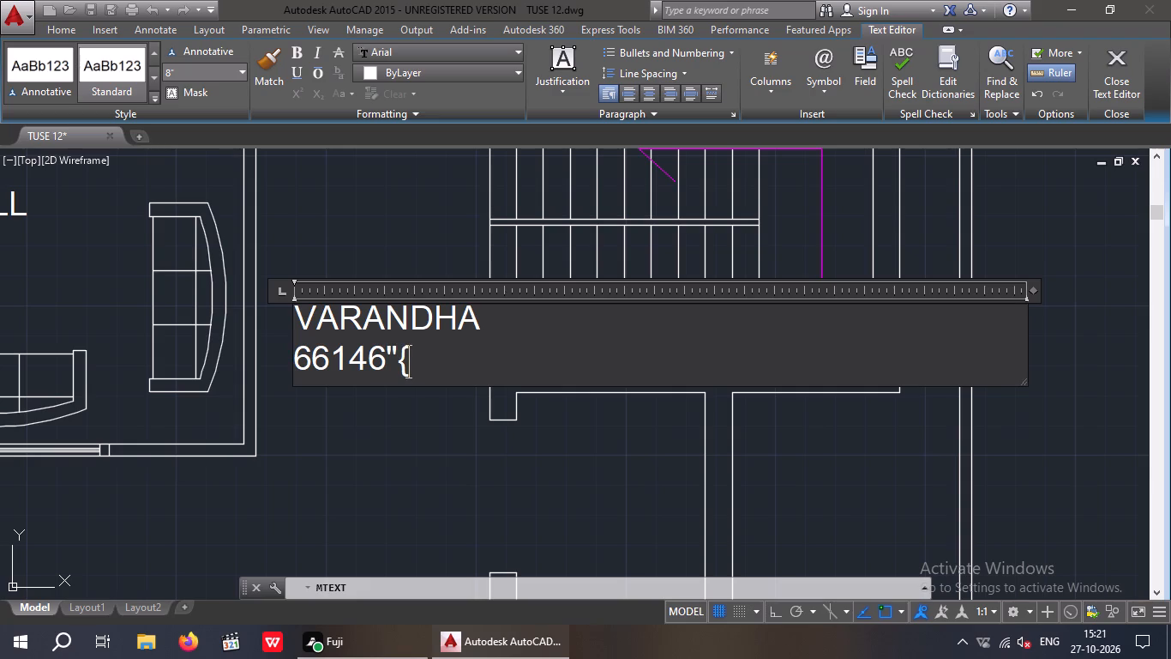
key("BackSpace")
key("Left")
key("Left")
key("apostrophe")
key("Left")
key("Left")
key("Left")
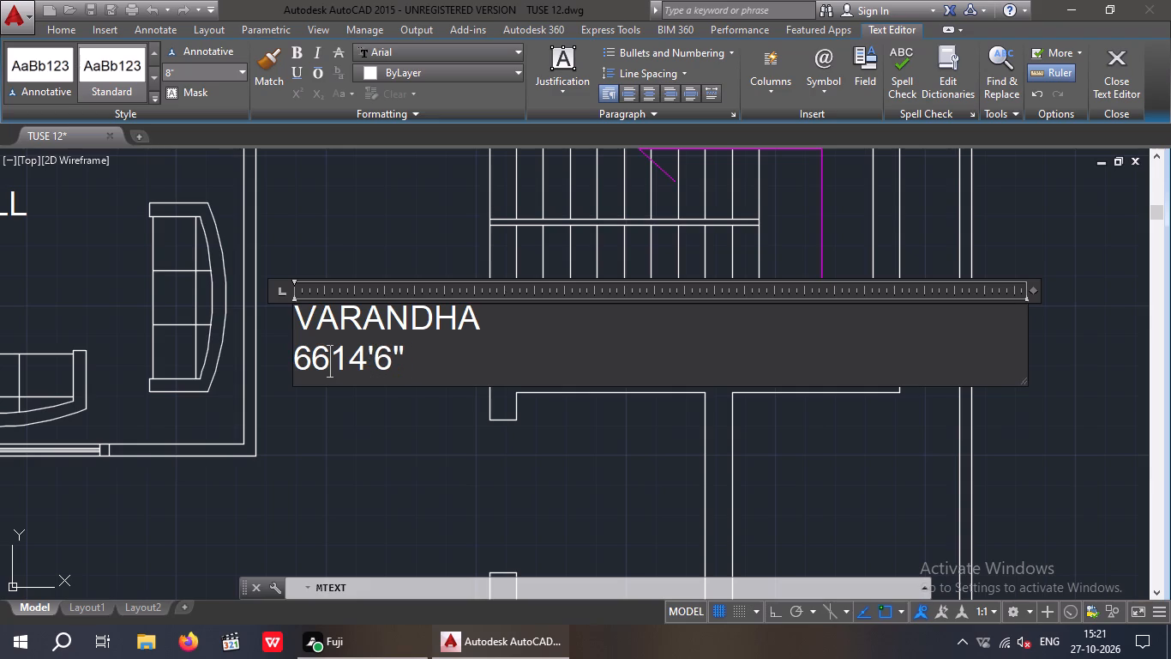
key("shift+quotedbl")
key("Left")
key("Left")
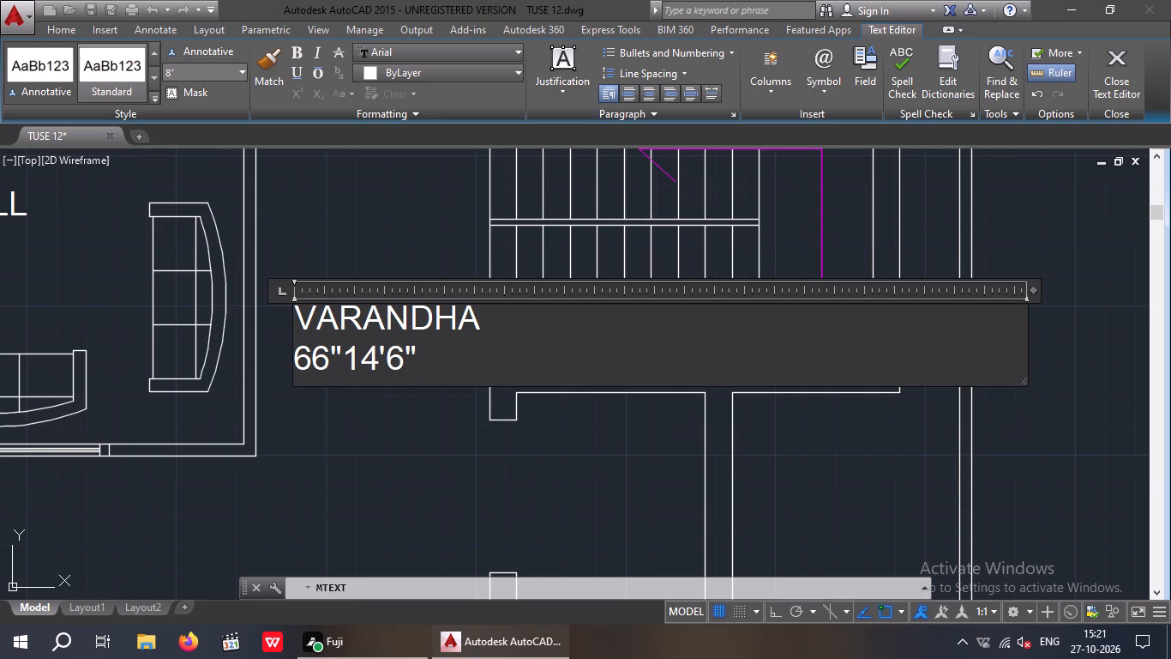
key("apostrophe")
key("Right")
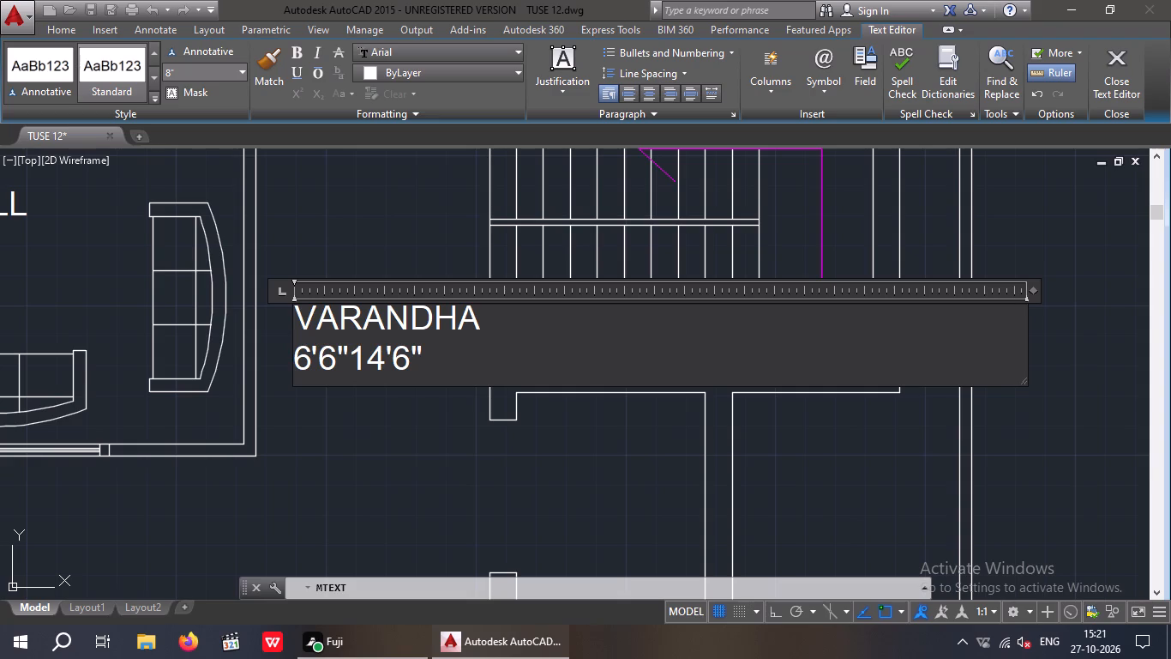
key("Right")
key("x")
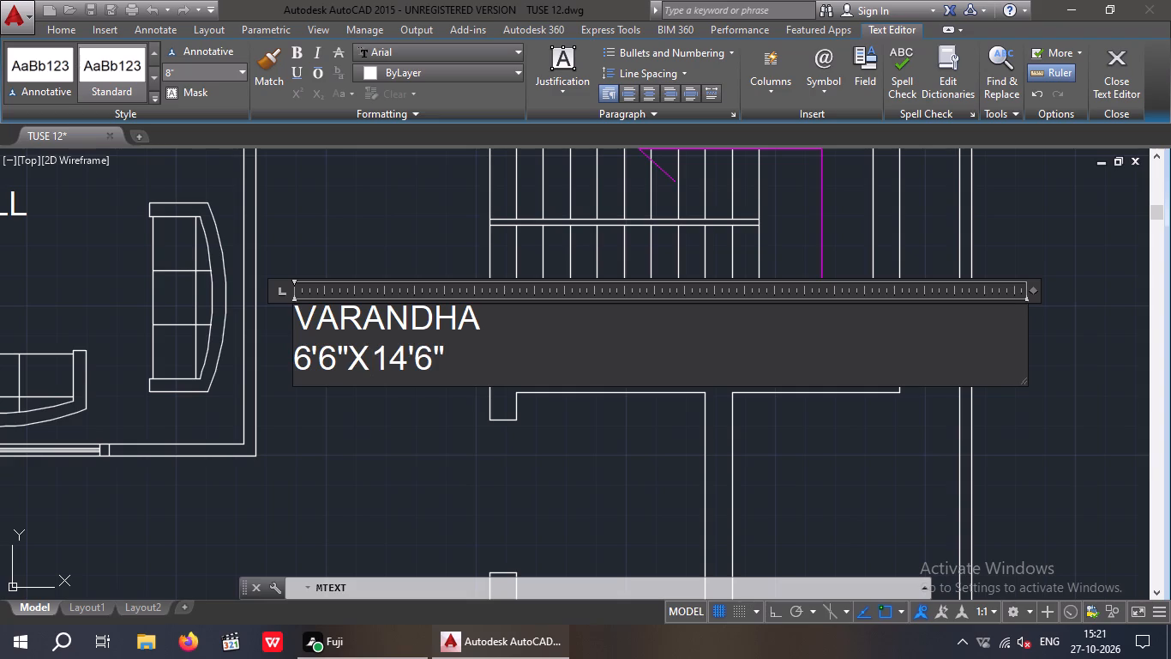
key("Left")
key("Left")
key("Left")
key("Left")
key("Left")
key("space")
left_click(441, 542)
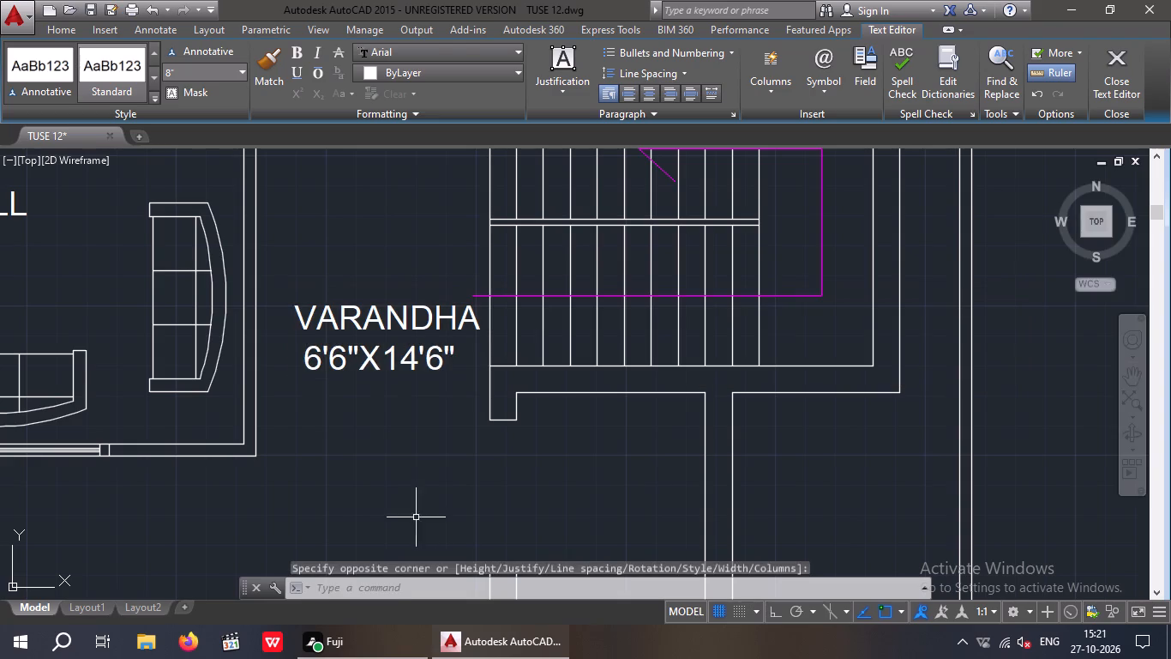
Move the VARANDHA label straight down the passage, clear of the magenta staircase arrow and between the lower living hall and staircase wall ends.
scroll(432, 329, "down", 2)
scroll(405, 313, "up", 1)
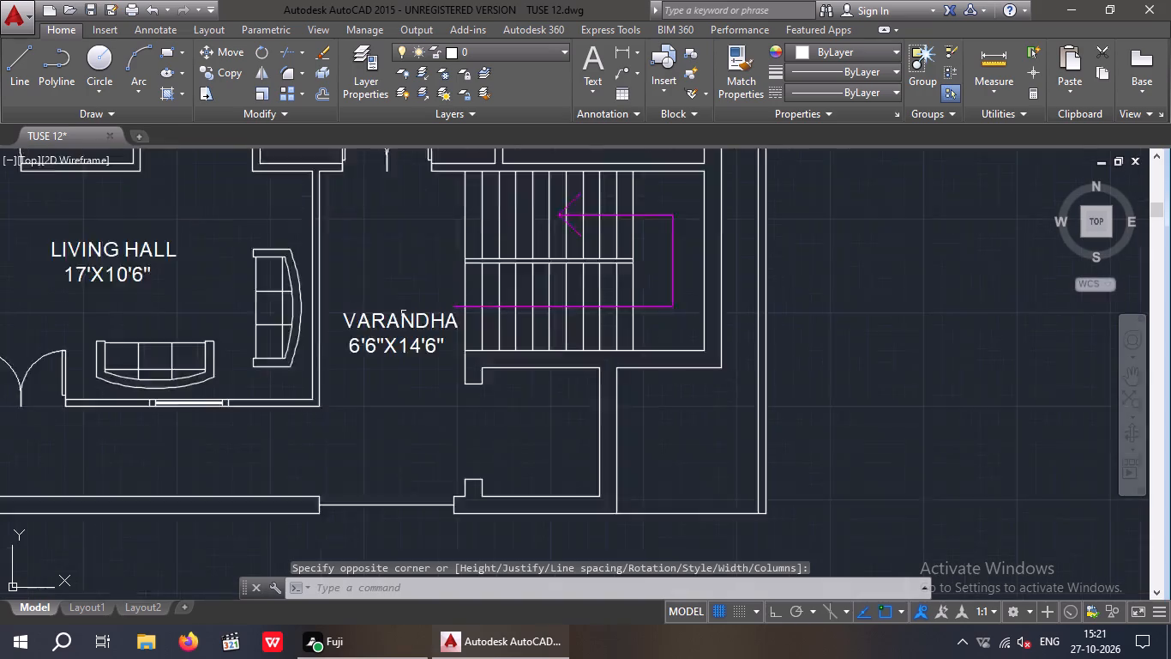
scroll(404, 313, "up", 2)
left_click_drag(413, 429, 383, 427)
left_click(268, 311)
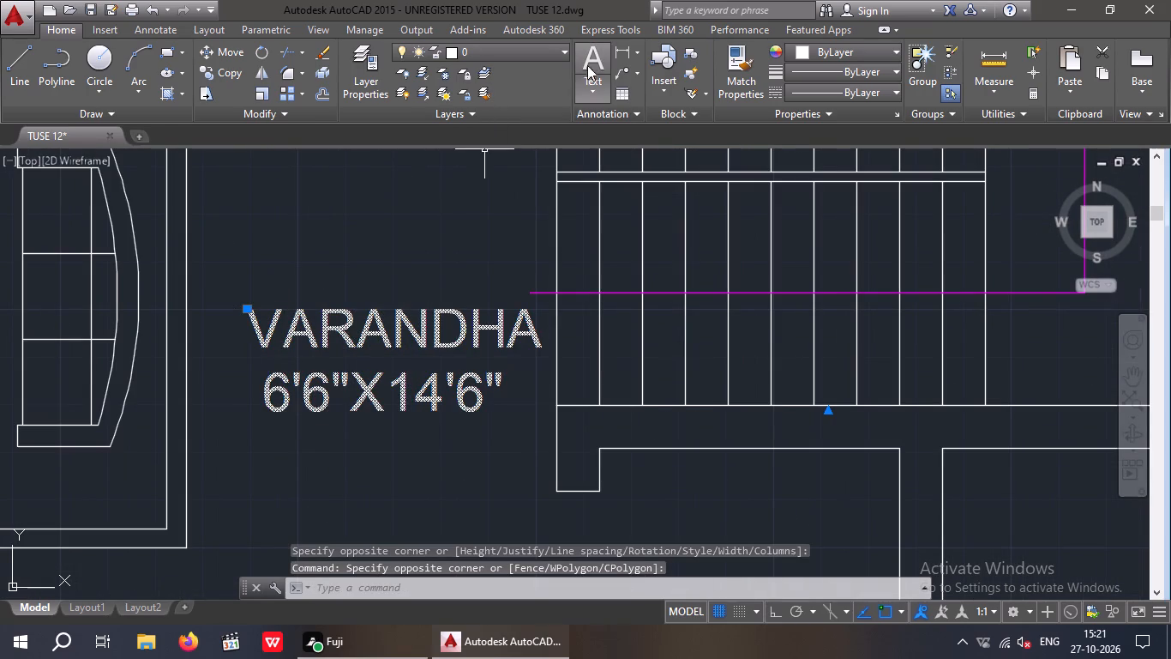
left_click(217, 54)
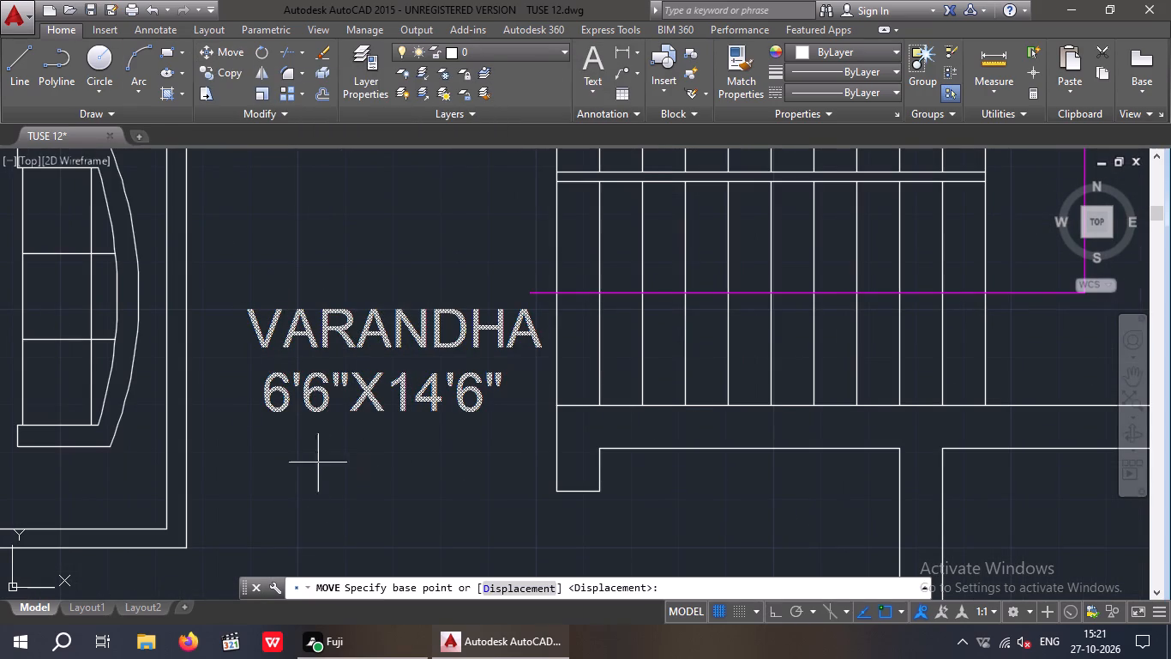
left_click(256, 415)
scroll(260, 479, "down", 3)
scroll(254, 519, "up", 3)
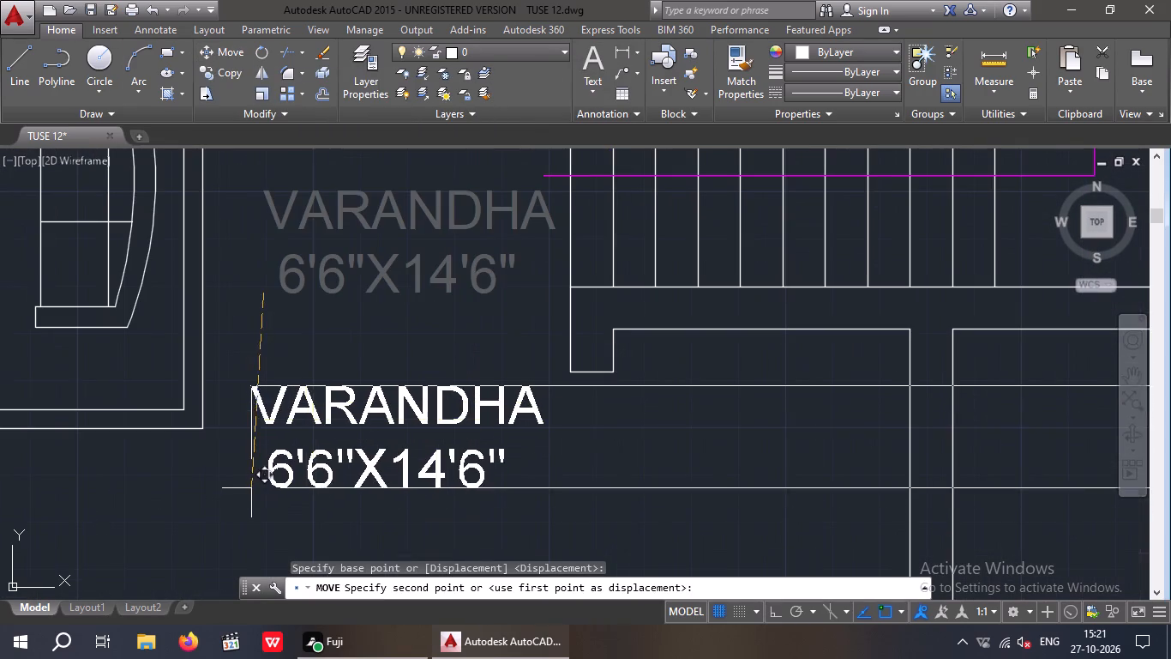
left_click(239, 481)
scroll(309, 462, "down", 3)
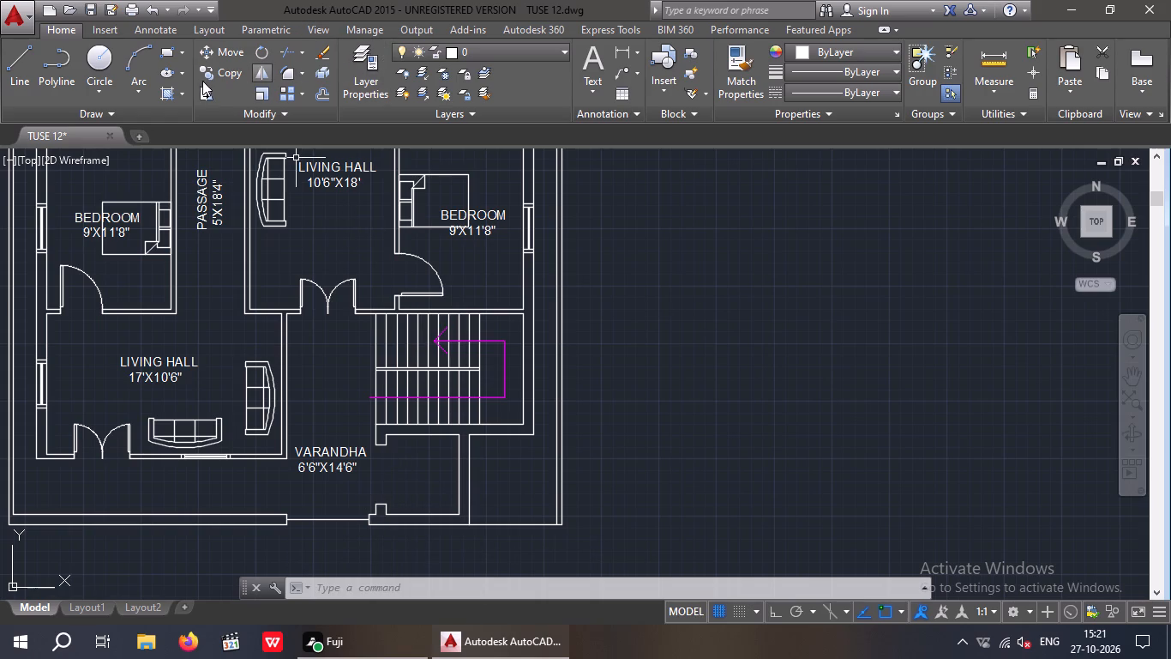
Create a multiline text reading STAIRE with 7" height in the empty area outside the outer wall, beside the staircase.
left_click(595, 61)
middle_click_drag(641, 390, 539, 464)
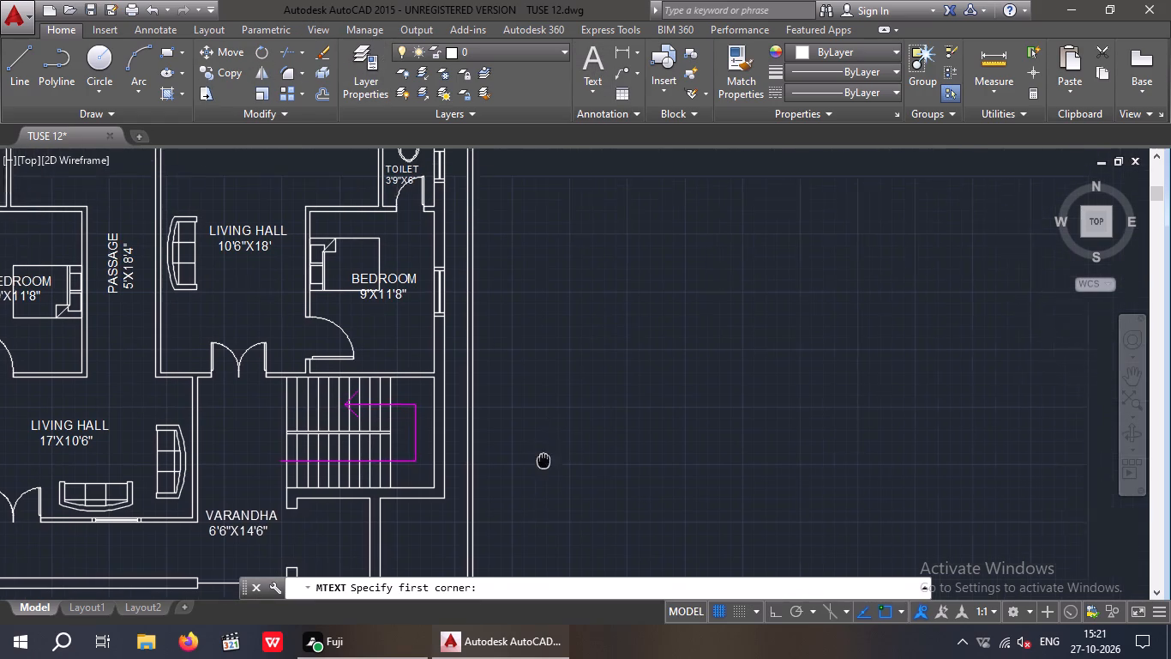
middle_click_drag(539, 464, 528, 471)
left_click_drag(498, 341, 514, 362)
left_click(866, 380)
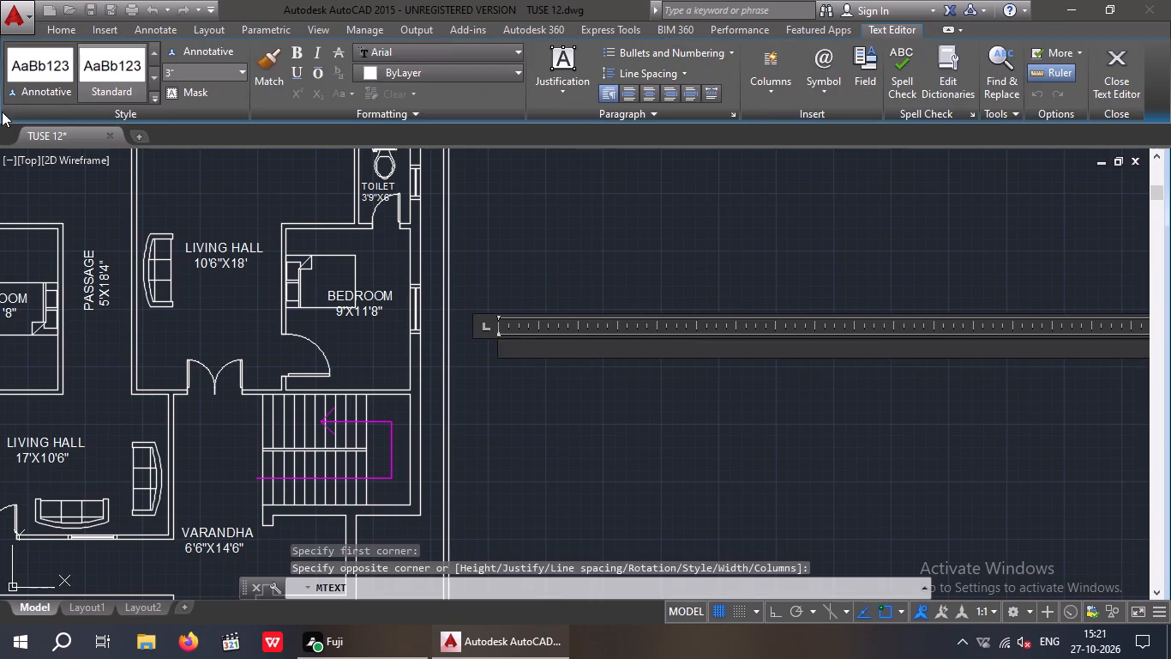
left_click(177, 78)
key("7")
key("shift+quotedbl")
key("Return")
type("STA")
type("IRT")
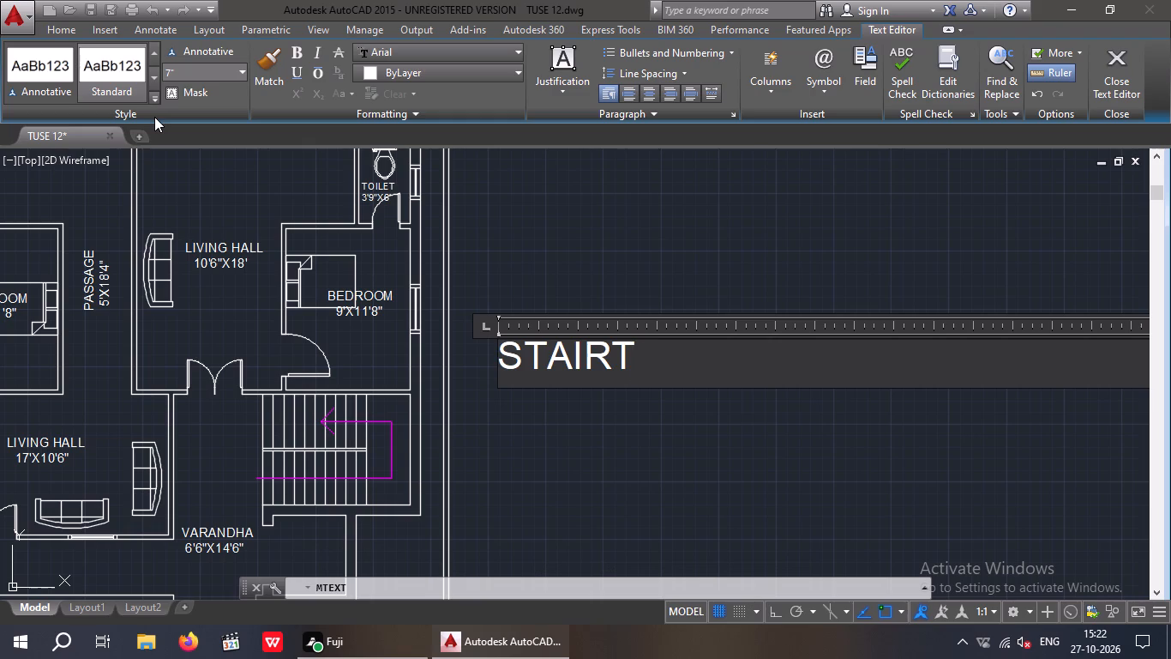
key("BackSpace")
key("e")
left_click_drag(589, 233, 593, 244)
Select the STAIRE label and turn on Ortho mode.
left_click_drag(630, 336, 576, 438)
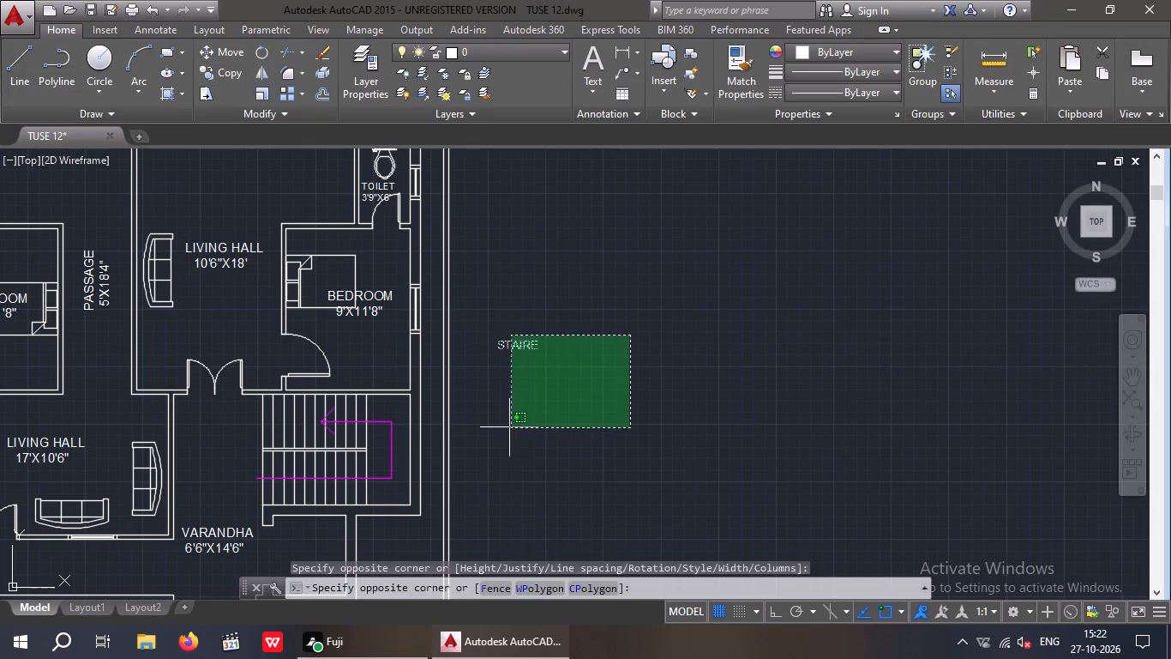
left_click(504, 426)
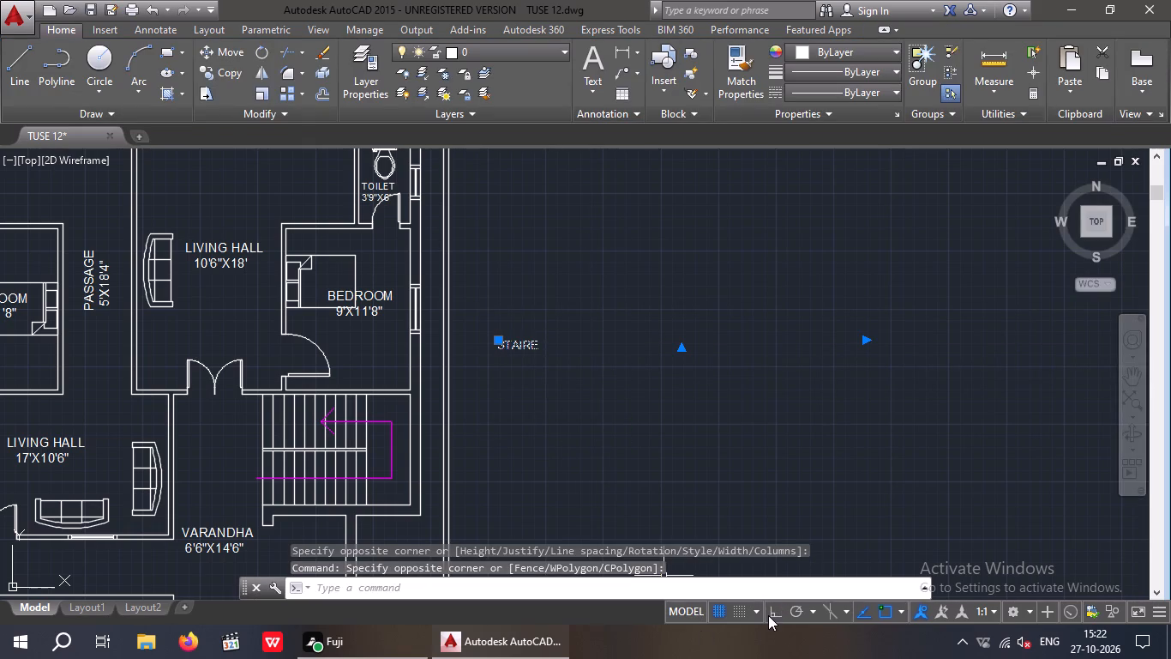
left_click(768, 615)
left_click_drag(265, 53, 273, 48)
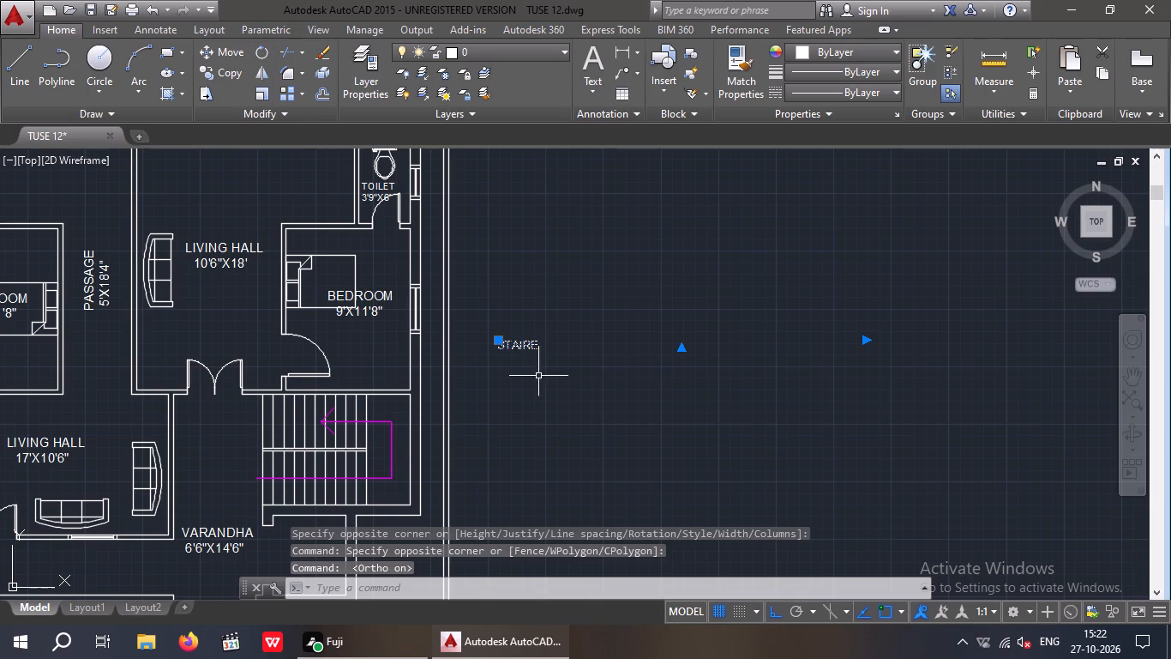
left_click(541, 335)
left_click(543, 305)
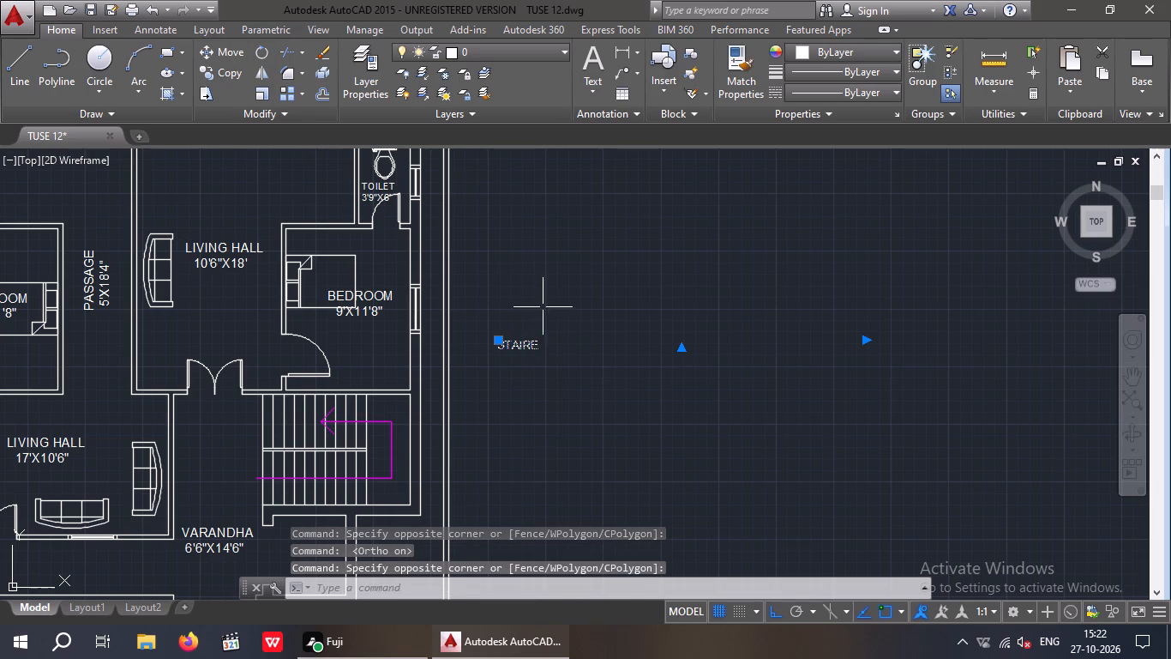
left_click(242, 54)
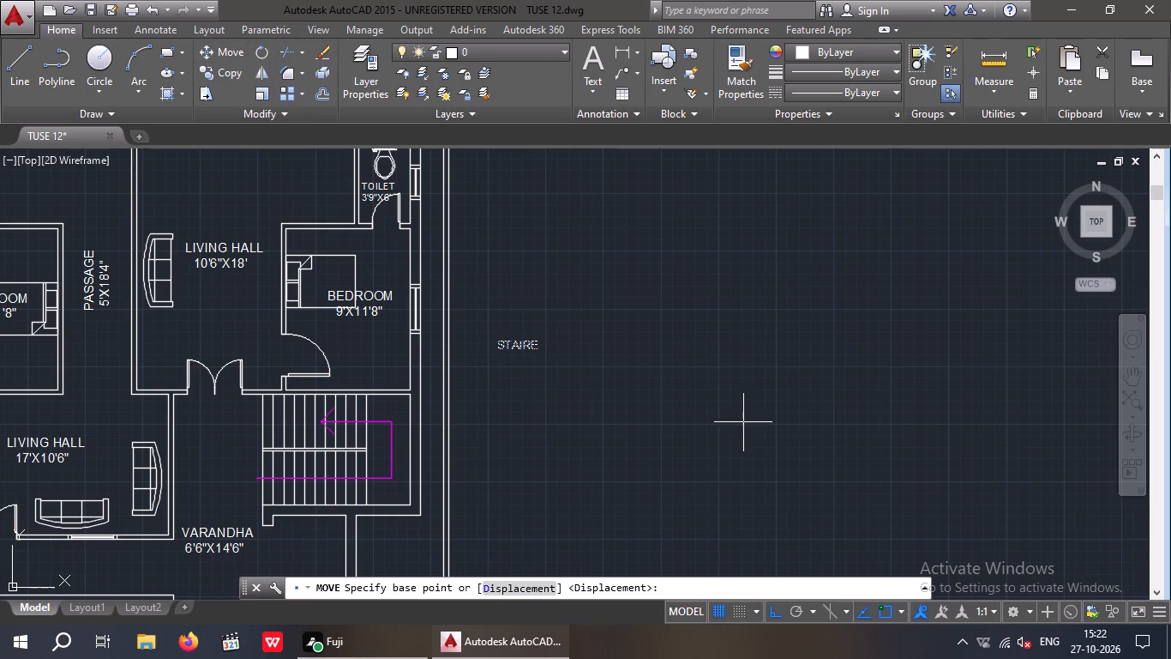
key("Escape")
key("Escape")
Rotate the STAIRE label a quarter turn clockwise about its insertion point so that it reads downward.
left_click_drag(550, 262, 511, 379)
left_click(494, 386)
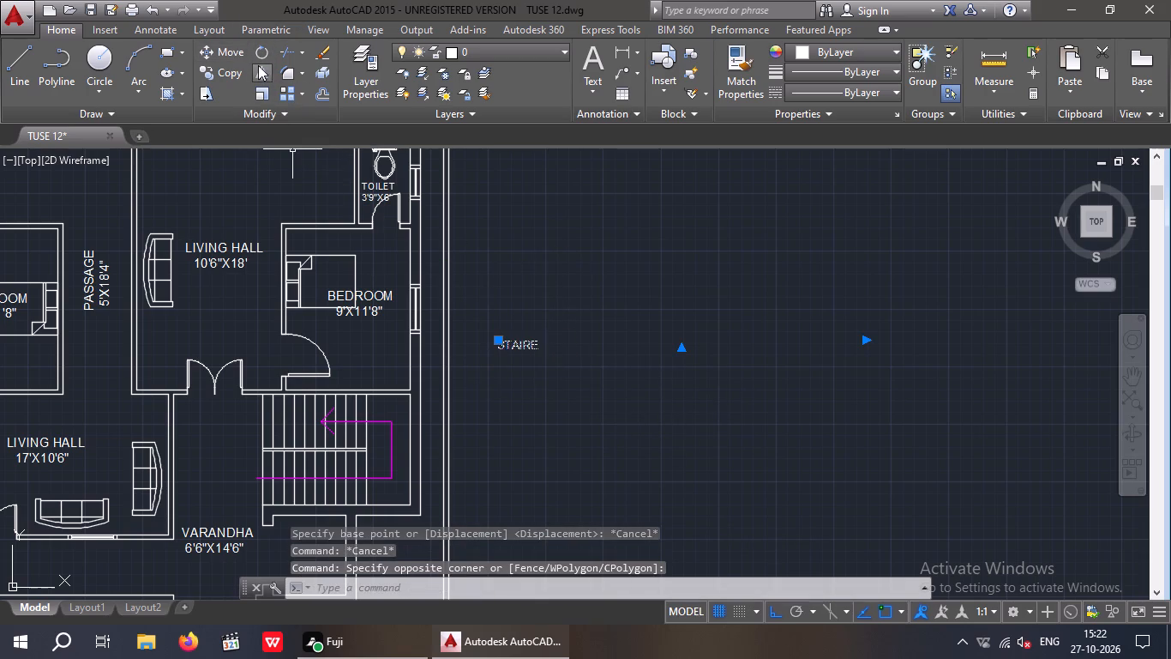
left_click(257, 57)
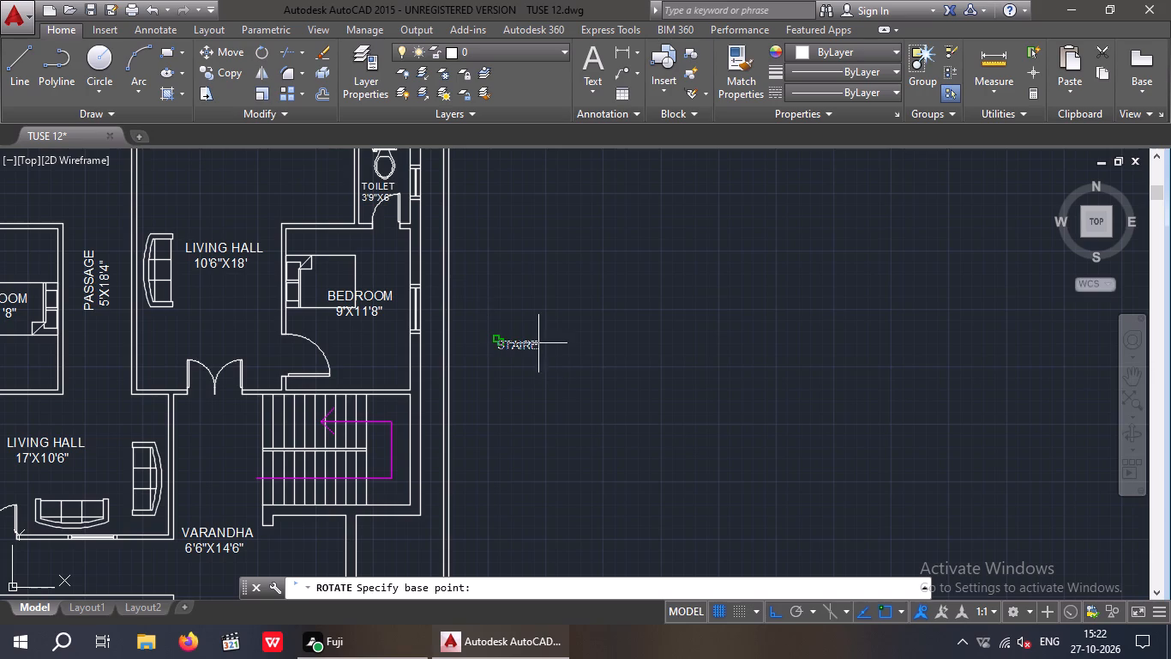
left_click_drag(541, 342, 541, 354)
left_click(515, 462)
Move the rotated STAIRE label, with Ortho off, into the passage right beside the open end of the staircase's upper flight.
left_click_drag(524, 318, 496, 386)
left_click(464, 405)
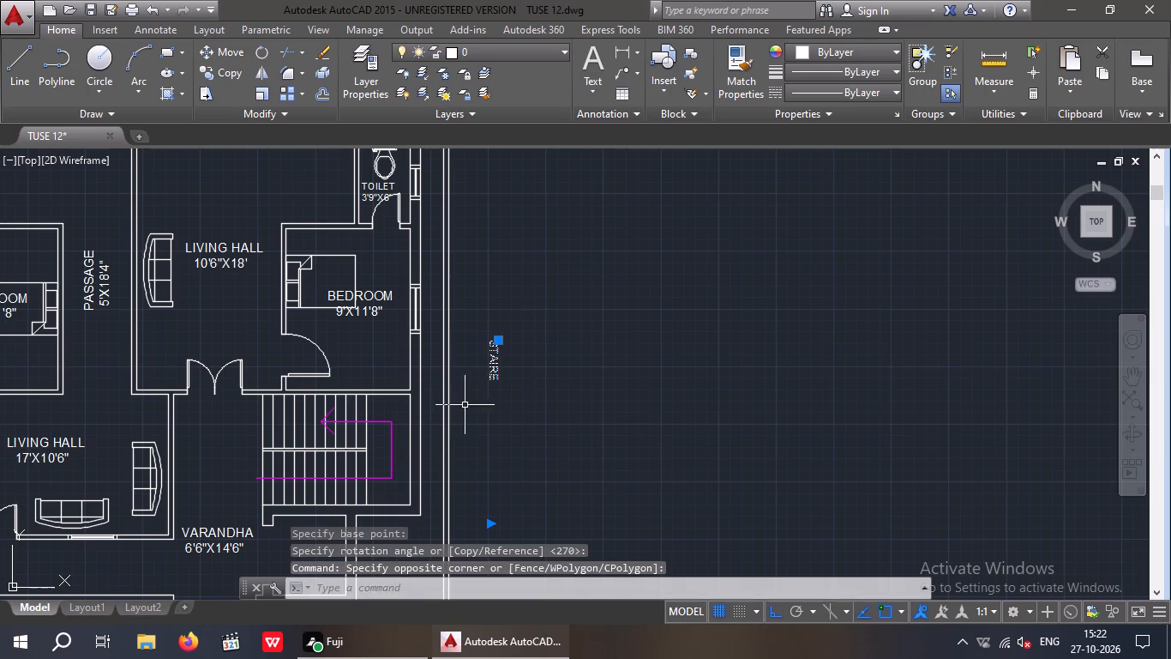
left_click(237, 57)
left_click(776, 615)
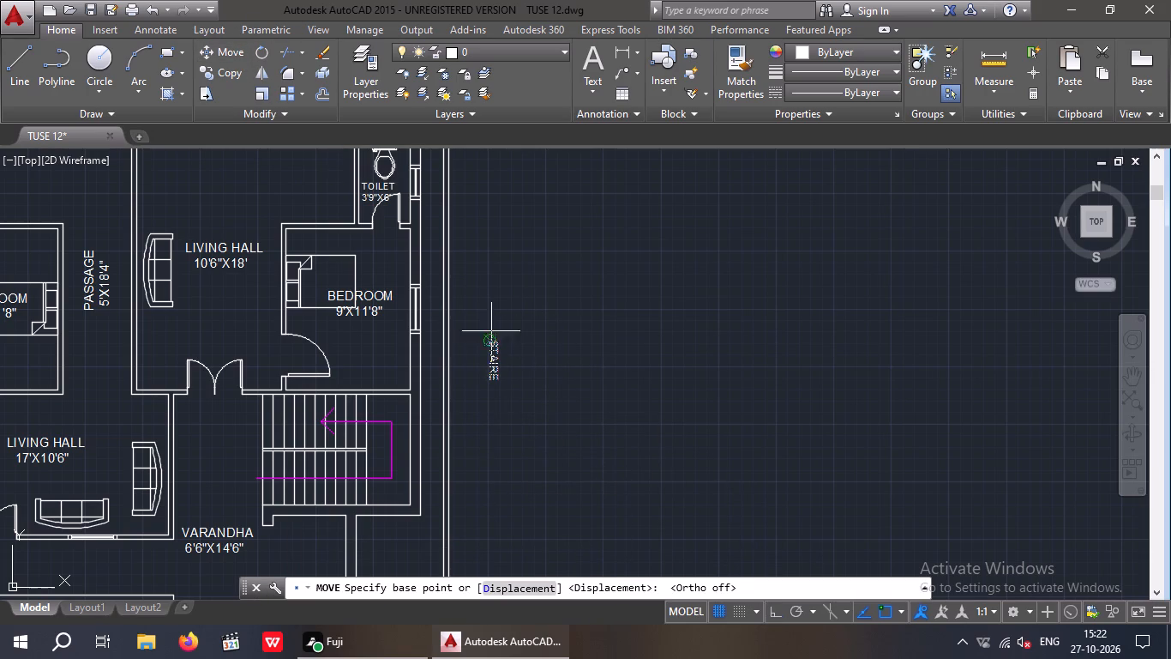
left_click(491, 337)
scroll(225, 434, "up", 2)
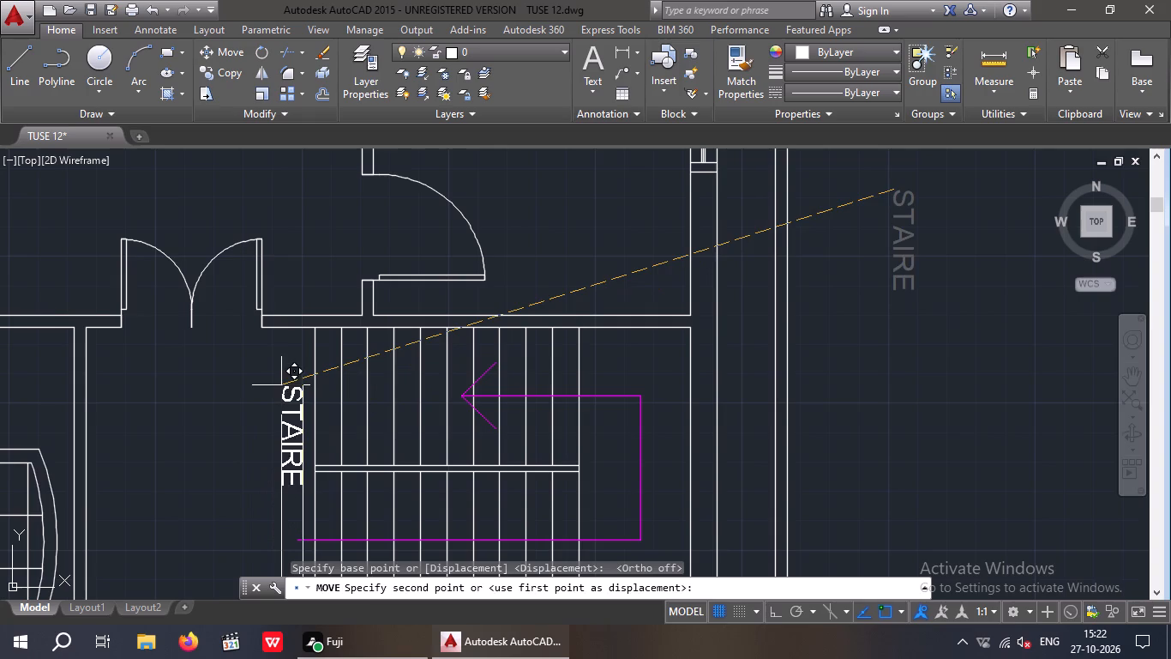
left_click(282, 384)
Measure the inside width and depth of the small room below the staircase with trial linear dimensions, without placing them.
scroll(282, 350, "down", 3)
middle_click_drag(381, 429, 434, 349)
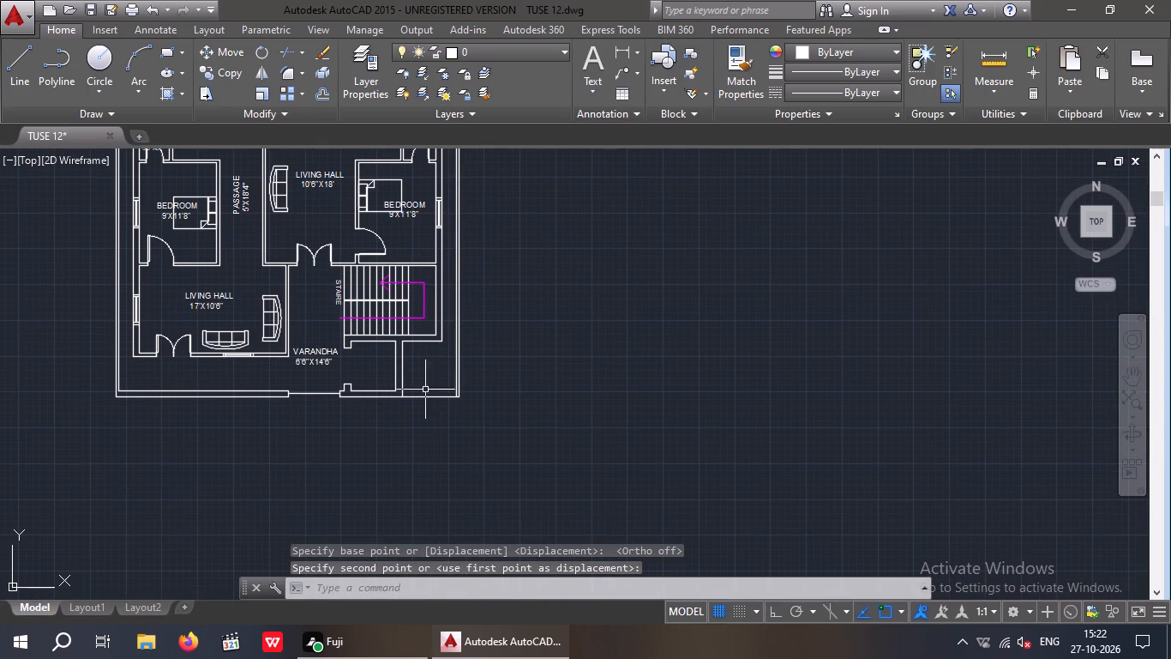
left_click(622, 53)
scroll(347, 399, "up", 4)
left_click_drag(351, 359, 374, 361)
left_click(644, 357)
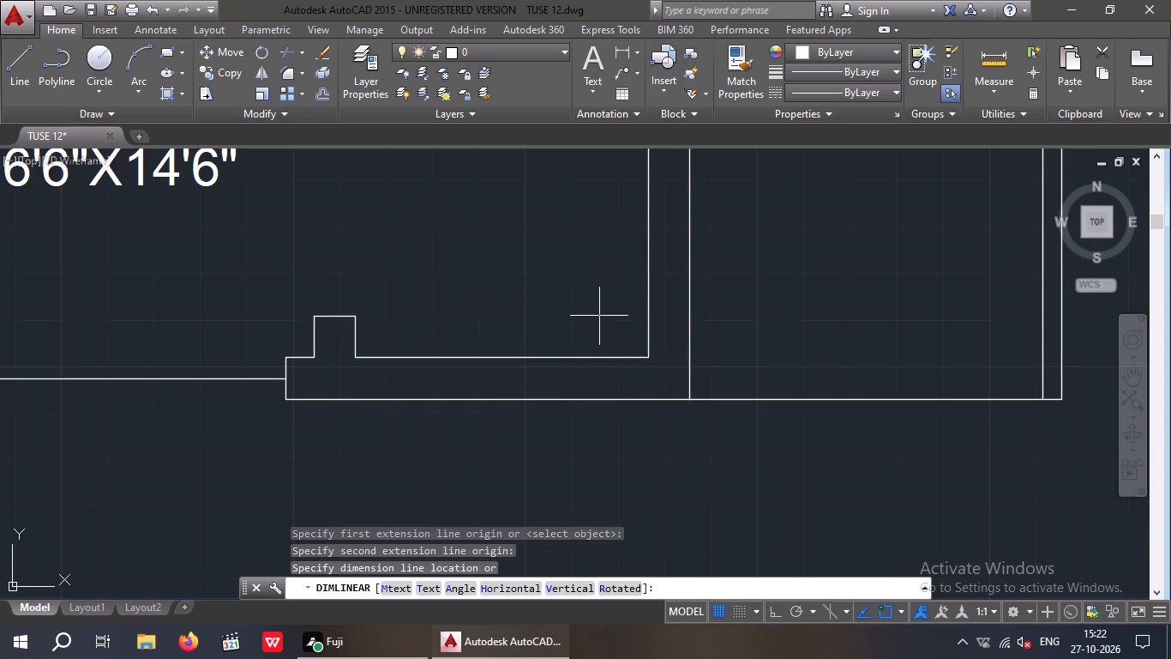
scroll(598, 320, "down", 2)
key("space")
key("space")
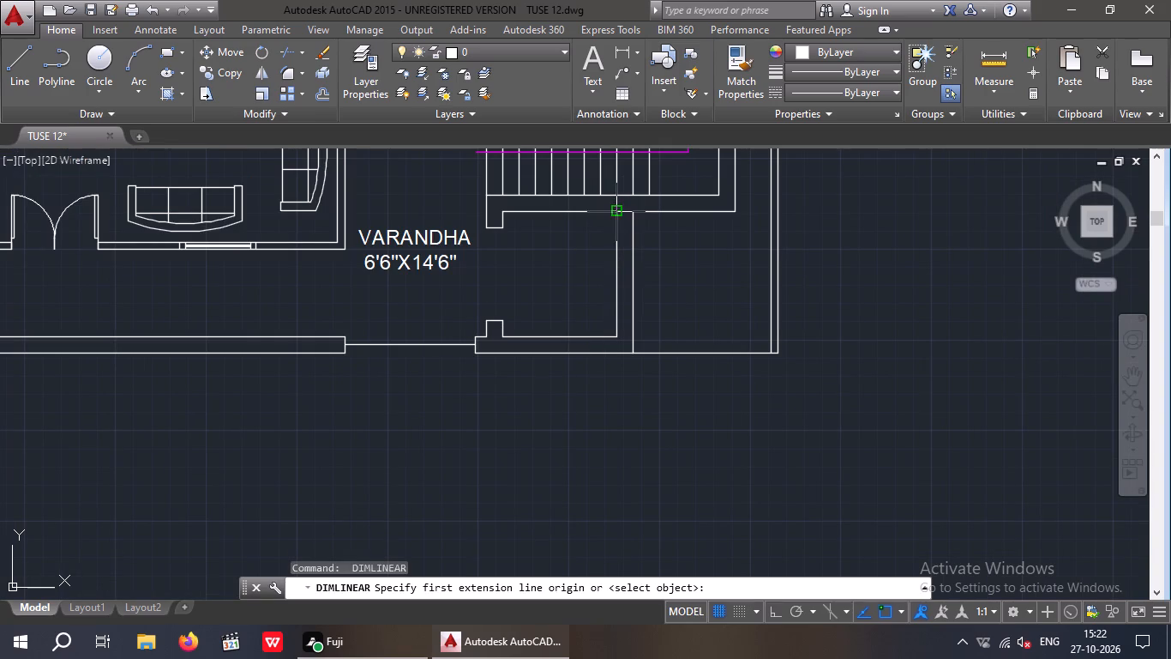
left_click_drag(615, 214, 614, 239)
left_click(621, 334)
scroll(601, 257, "up", 3)
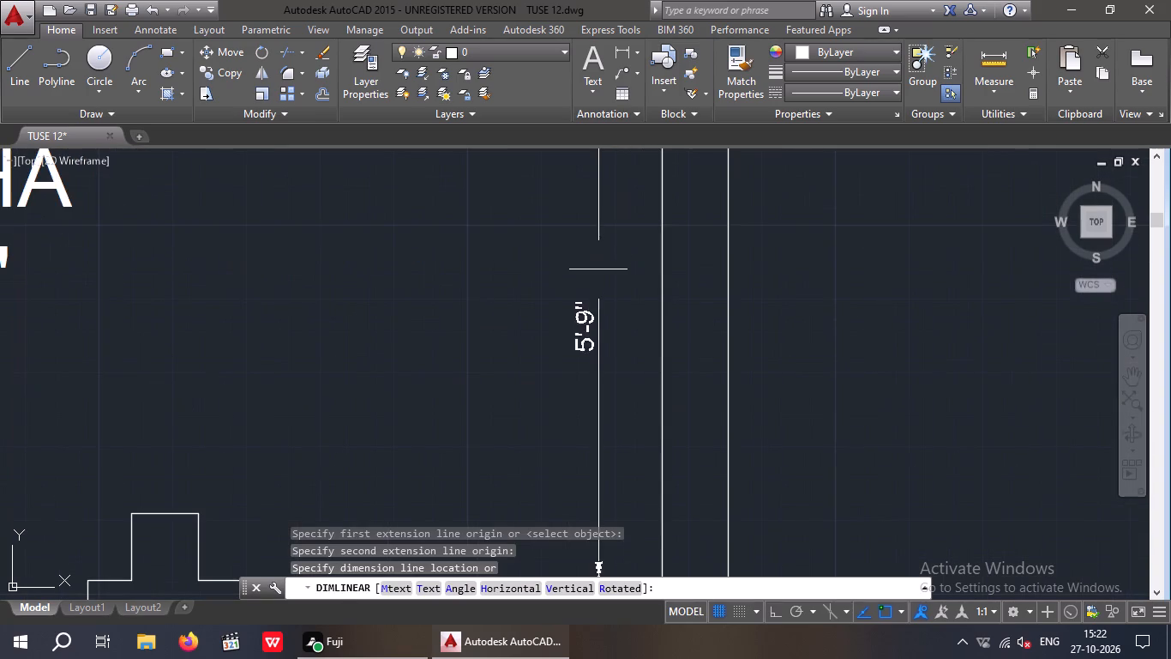
scroll(598, 269, "down", 3)
key("Escape")
Start a multiline text with 6" height inside the small room below the staircase and enter LIFT.
middle_click_drag(582, 333, 575, 363)
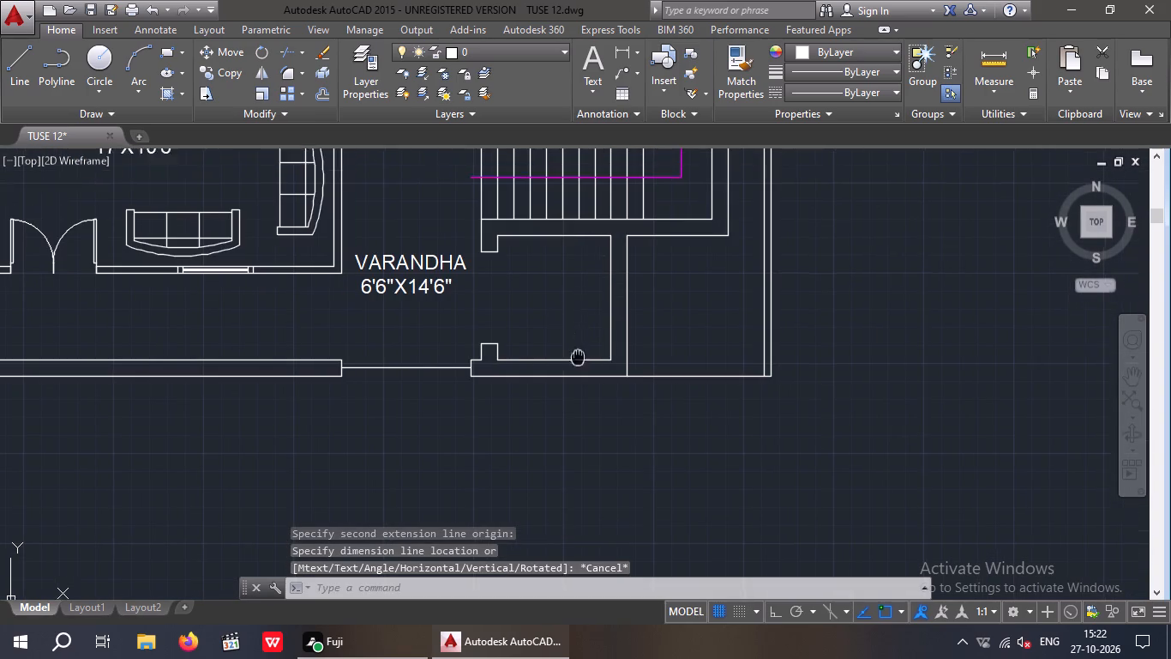
middle_click_drag(575, 363, 507, 460)
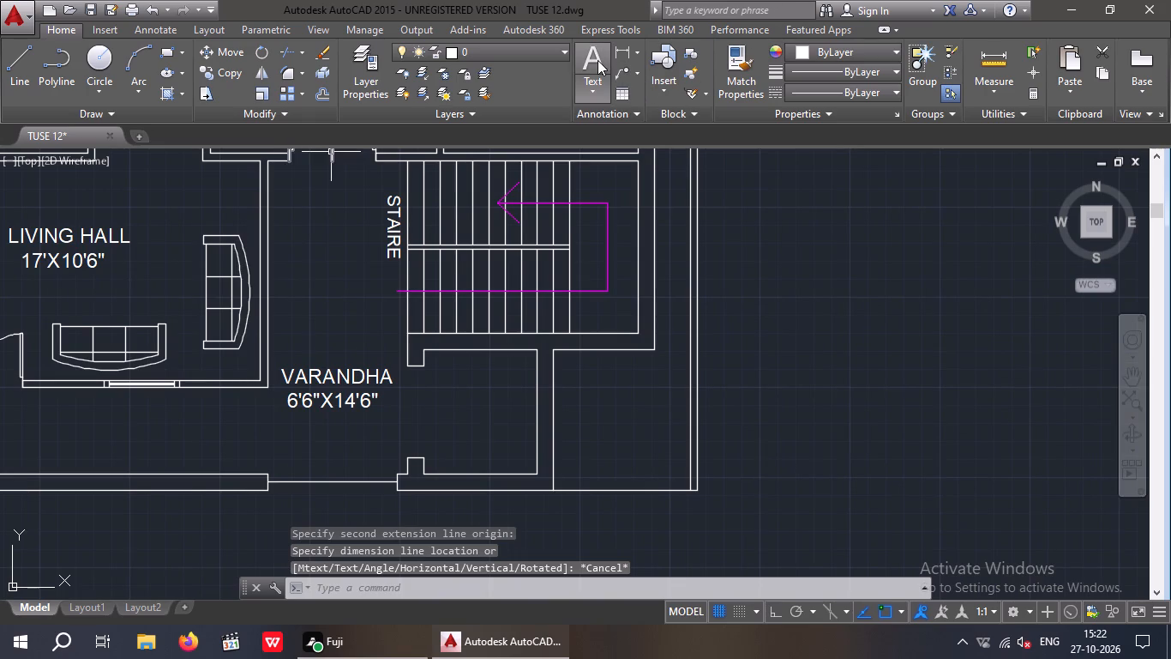
left_click(595, 63)
left_click_drag(439, 396, 449, 420)
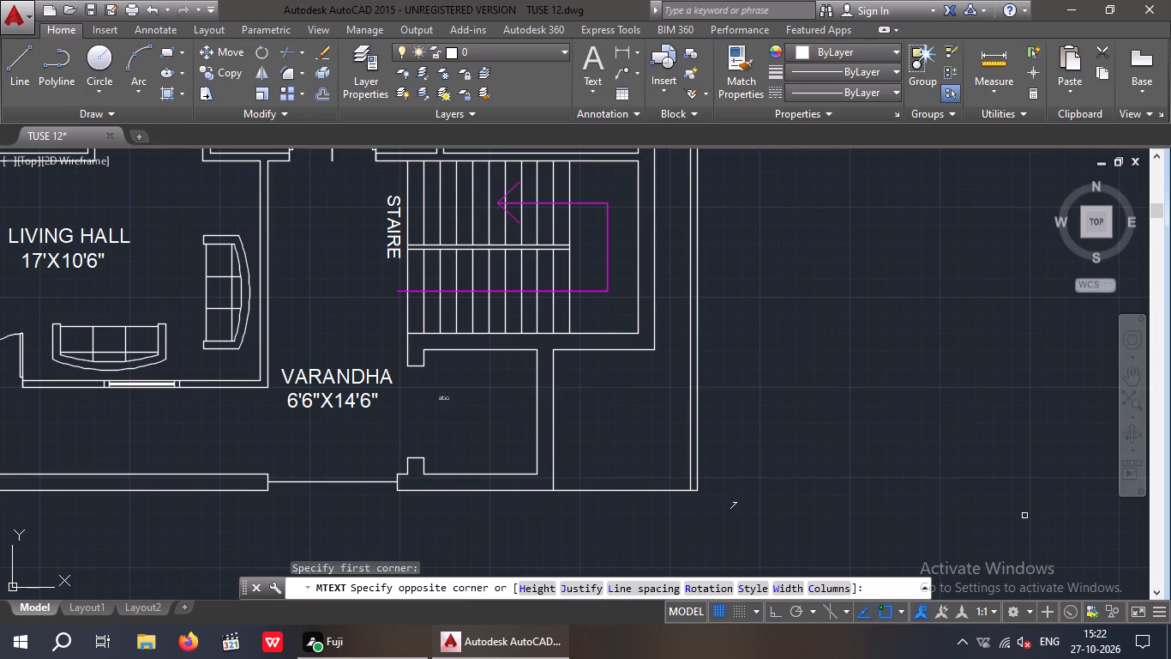
left_click(1101, 511)
left_click(195, 78)
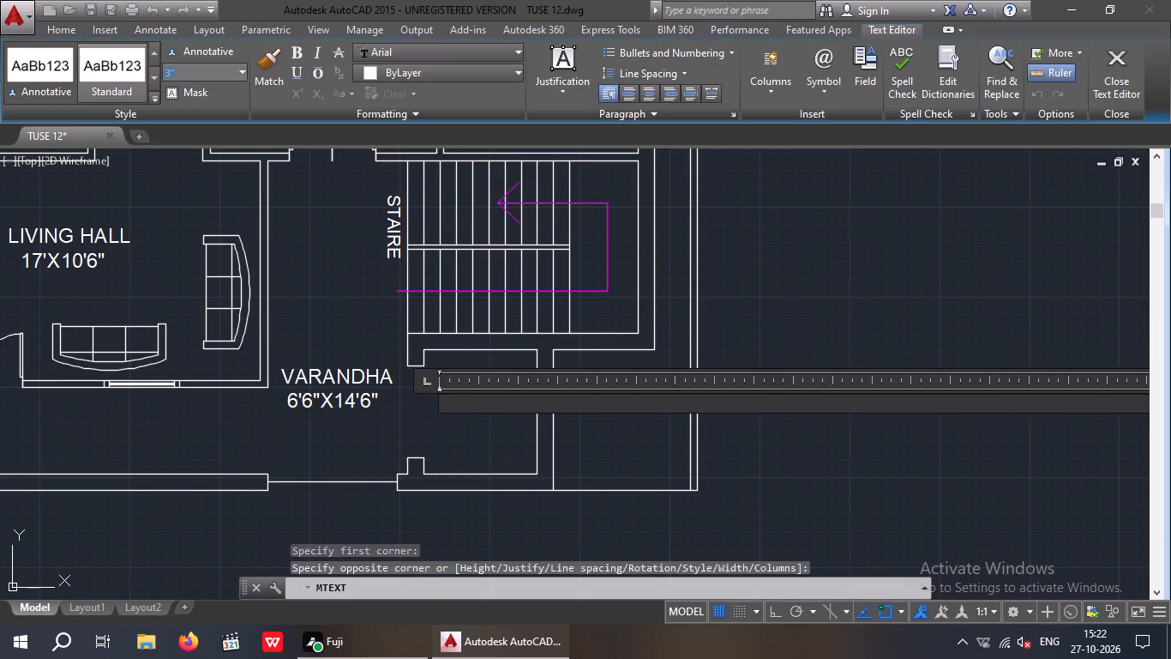
key("6")
key("shift+quotedbl")
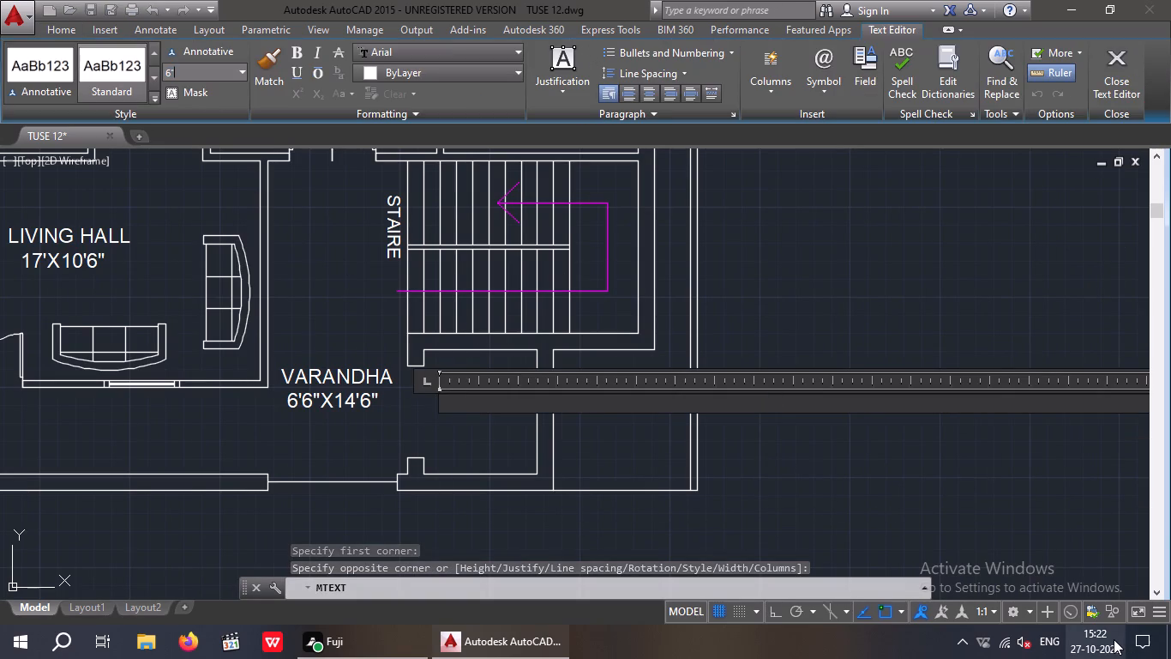
key("Return")
type("LI")
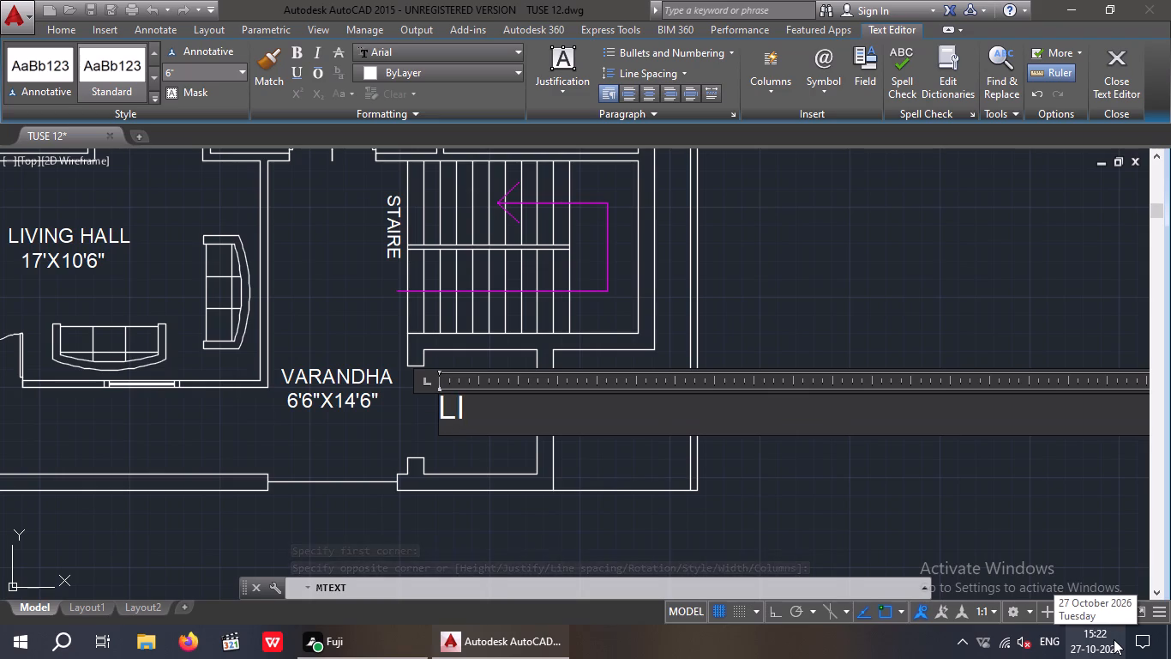
type("FT")
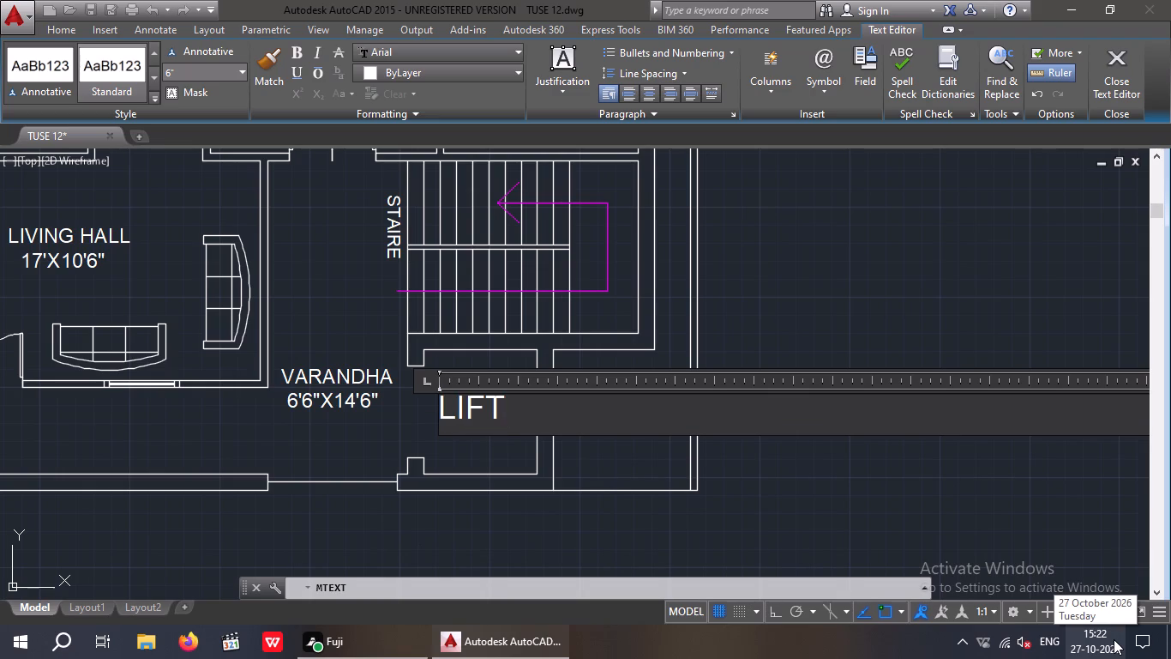
Begin a second line under LIFT with the digits 5359 and a closing inch mark.
key("Return")
key("5")
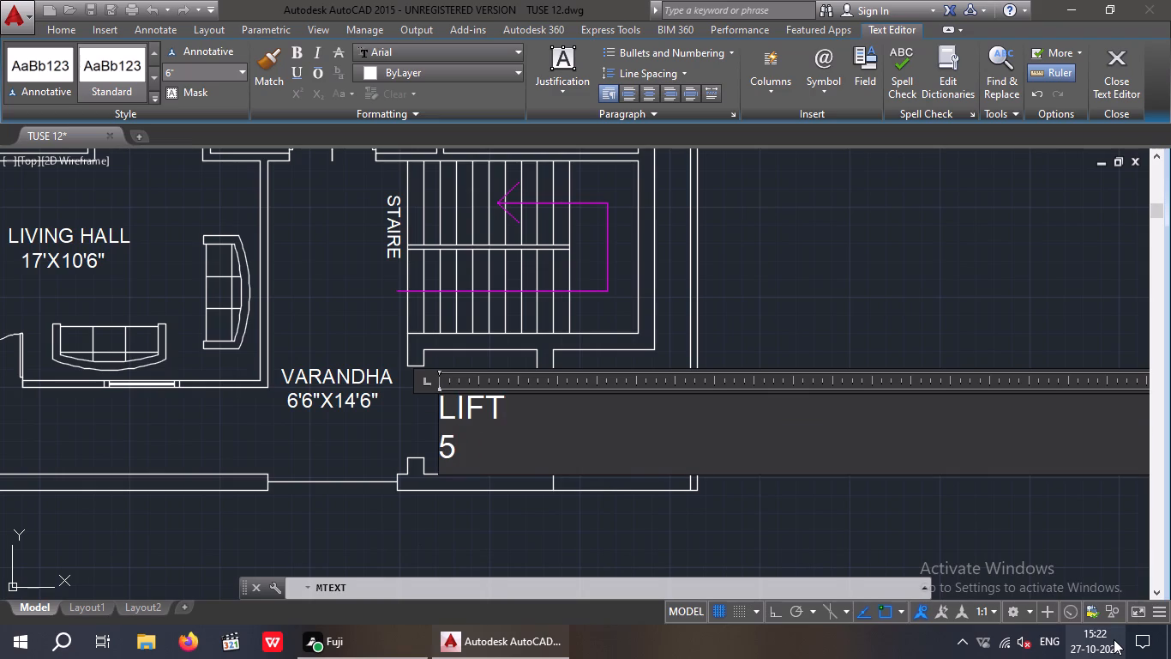
type("359")
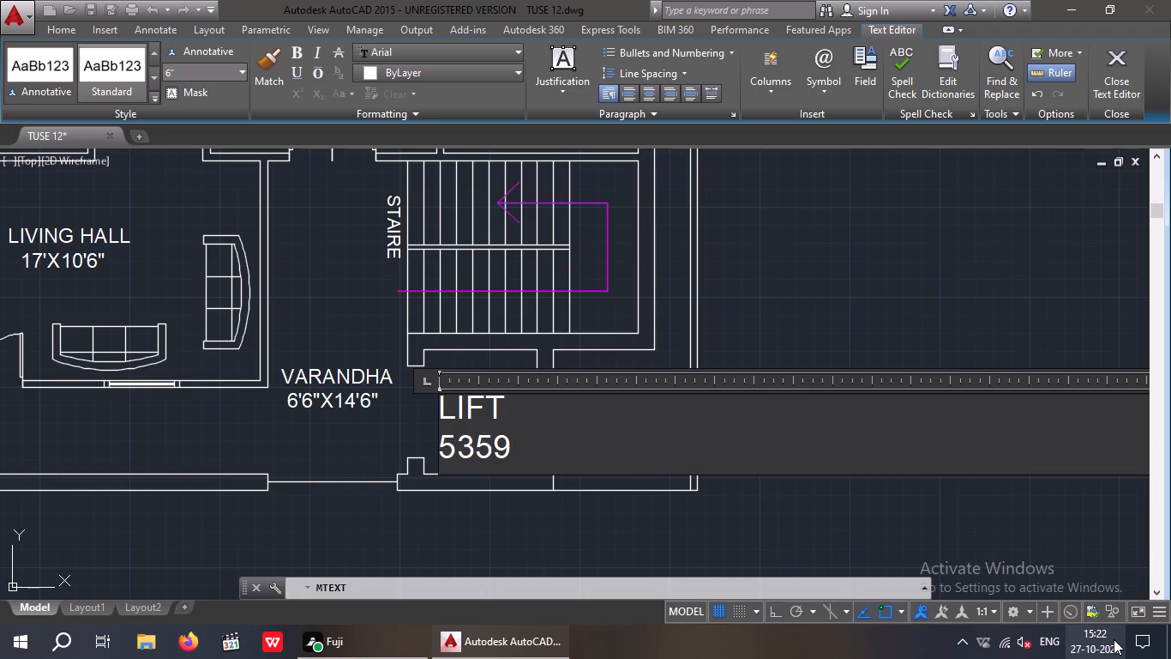
key("shift+quotedbl")
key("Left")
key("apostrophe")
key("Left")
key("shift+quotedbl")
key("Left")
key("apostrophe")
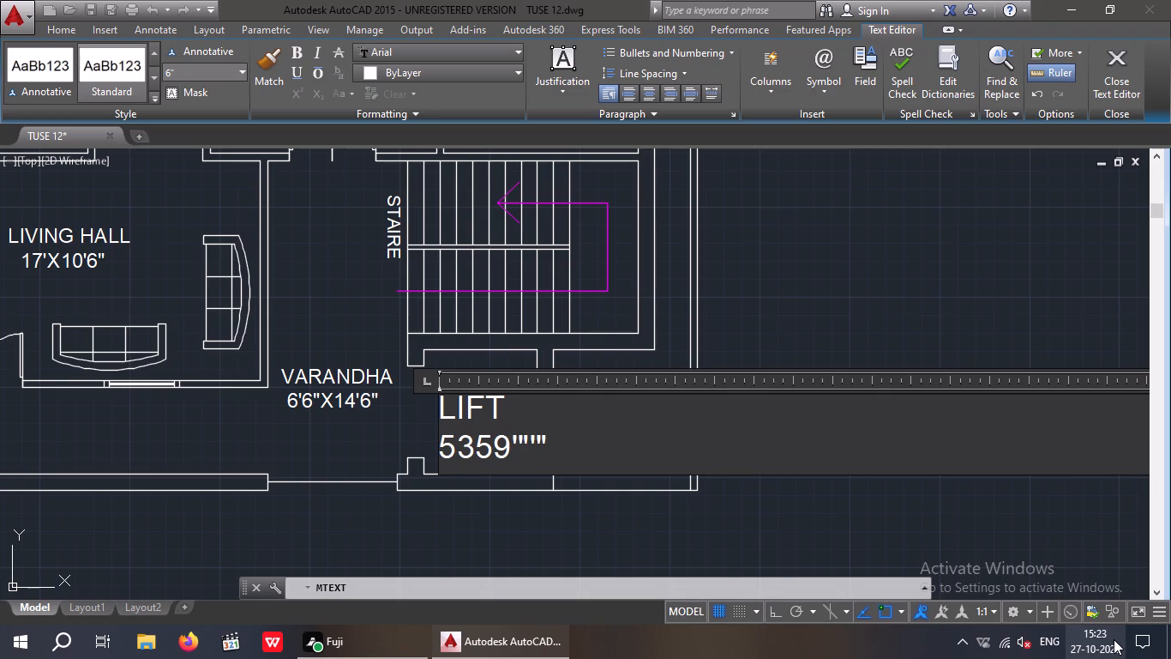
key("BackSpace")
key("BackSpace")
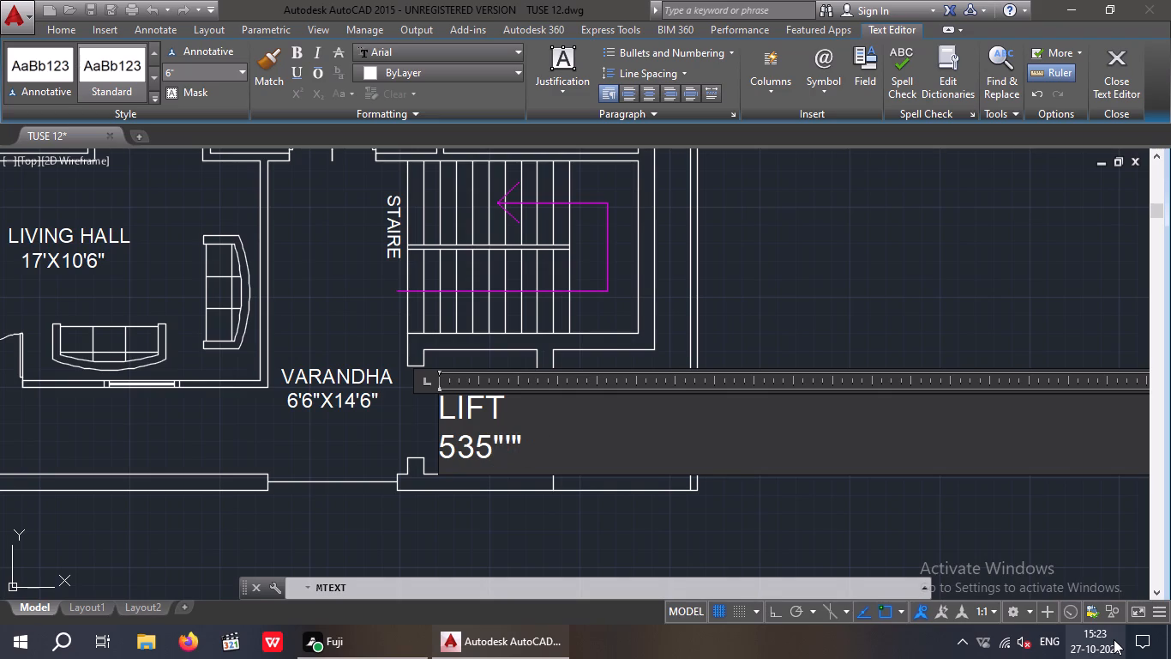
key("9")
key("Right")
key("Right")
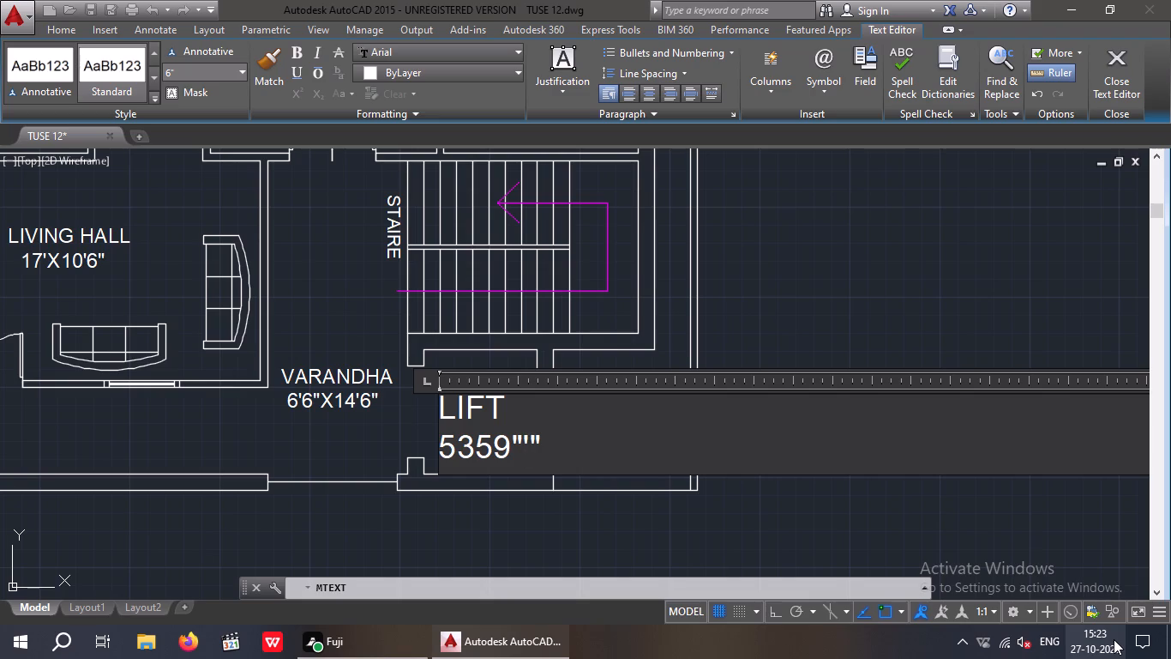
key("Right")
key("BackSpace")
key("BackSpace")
Insert the foot and inch marks and an X so that the second line reads 5'3"X5'9".
key("Left")
key("Left")
key("apostrophe")
key("Left")
key("Left")
key("shift+quotedbl")
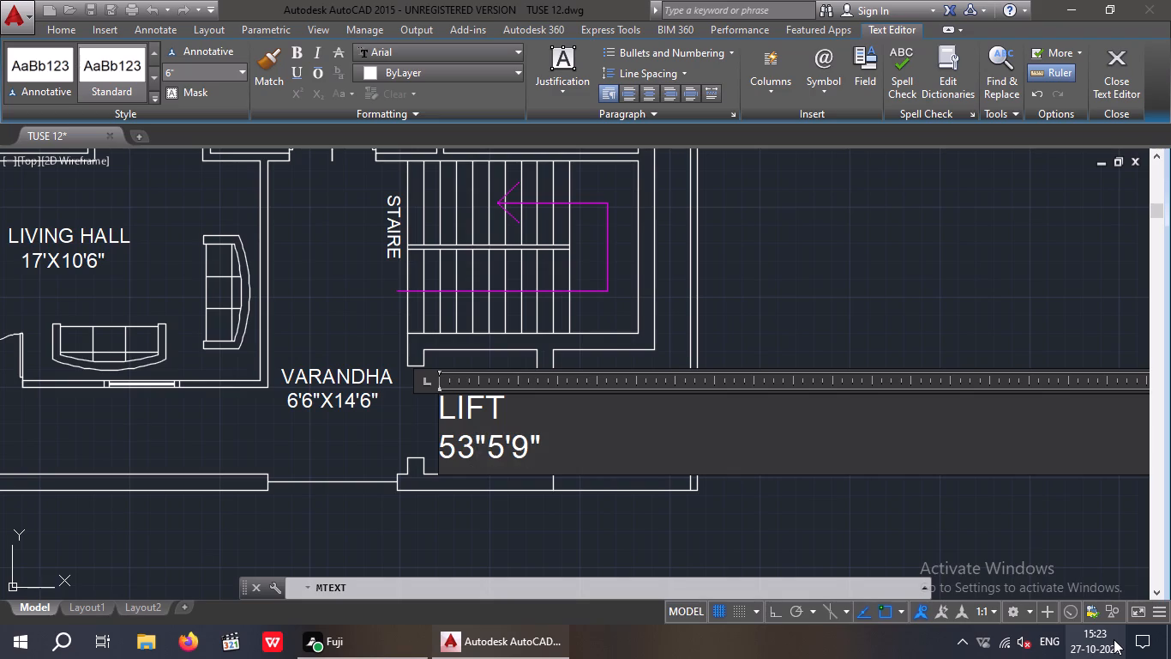
key("Left")
key("Left")
key("shift+quotedbl")
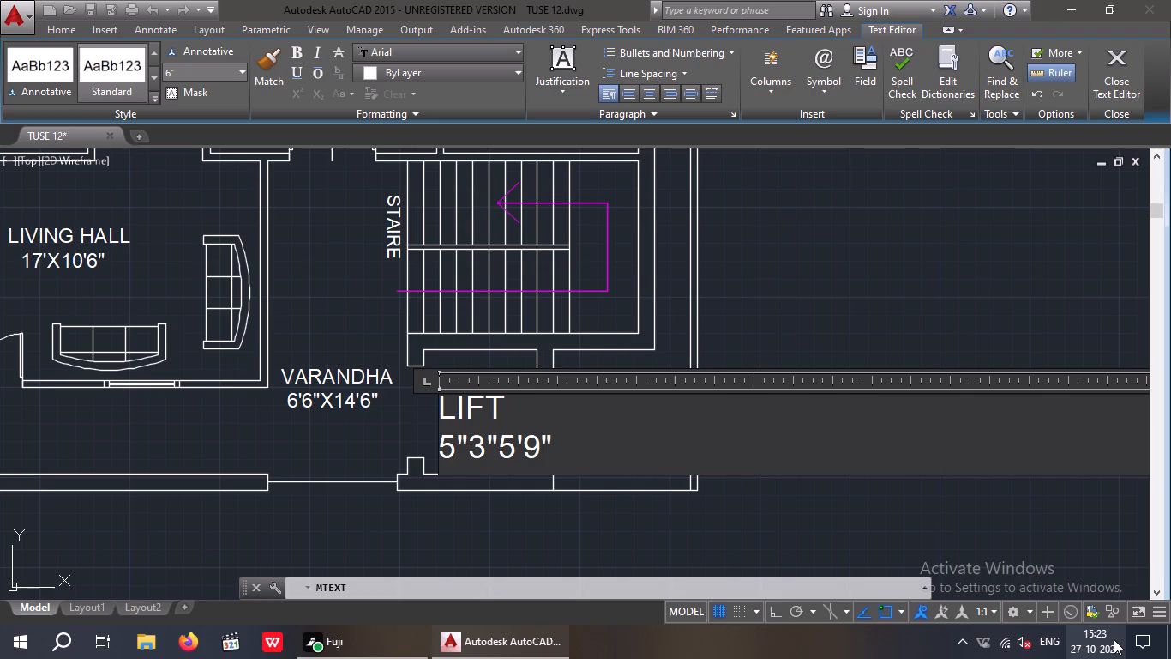
key("BackSpace")
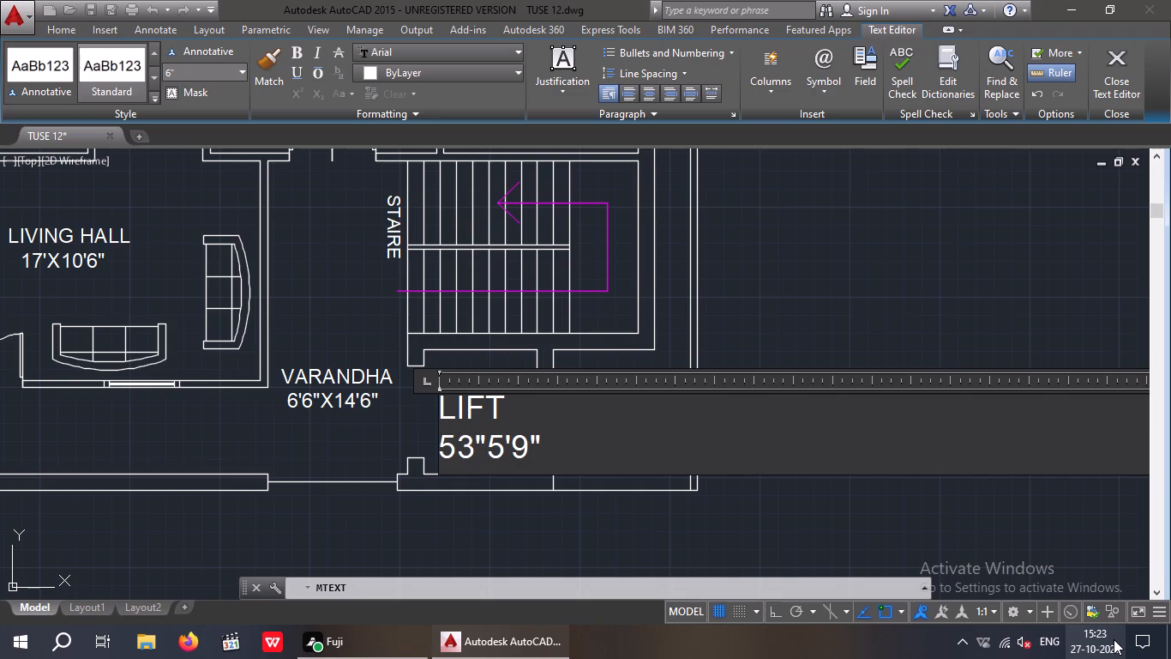
key("apostrophe")
key("Right")
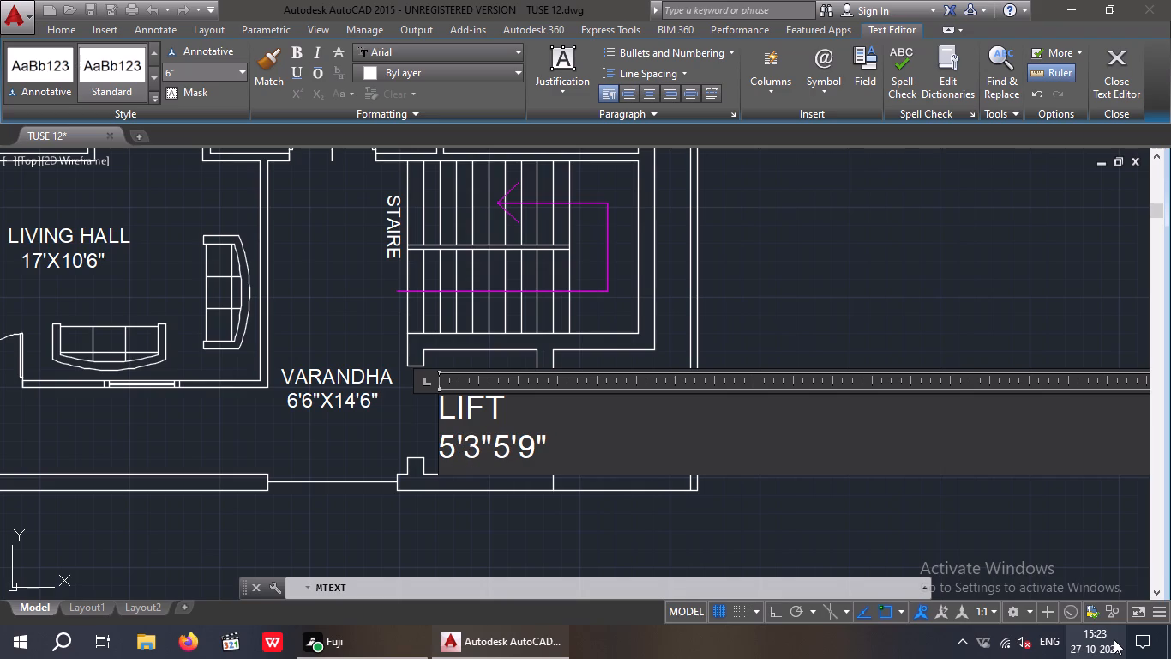
key("Right")
key("x")
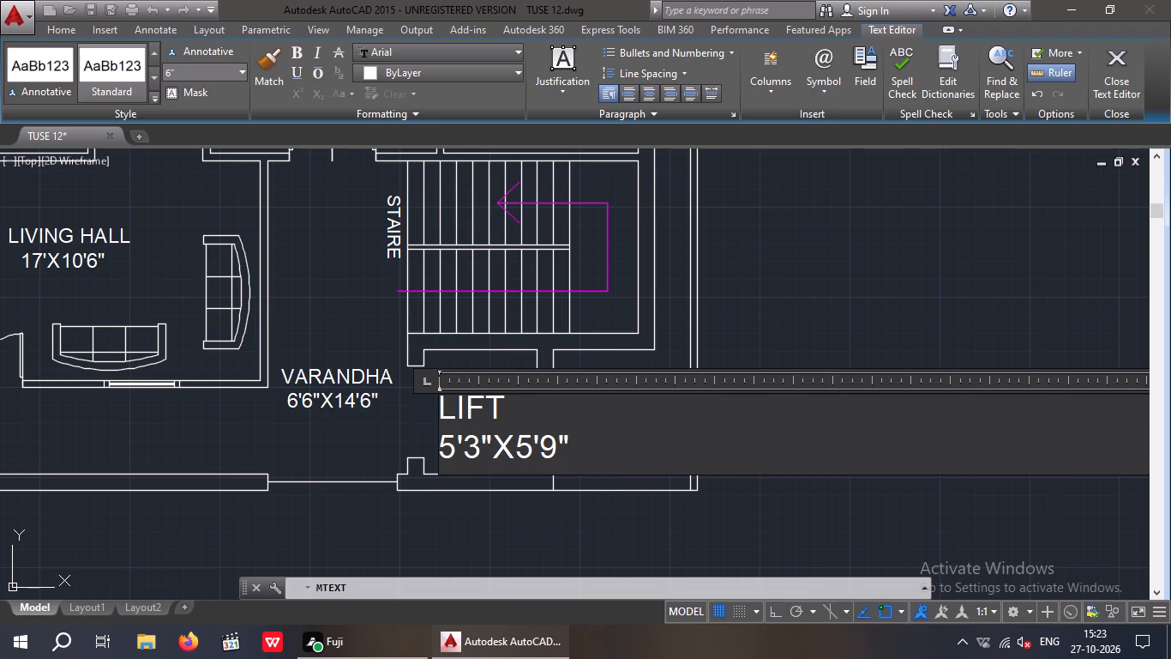
Indent the LIFT line by three spaces to centre it over the size, and finish the label.
key("Up")
key("Left")
key("Left")
key("Left")
key("Left")
key("space")
key("space")
key("space")
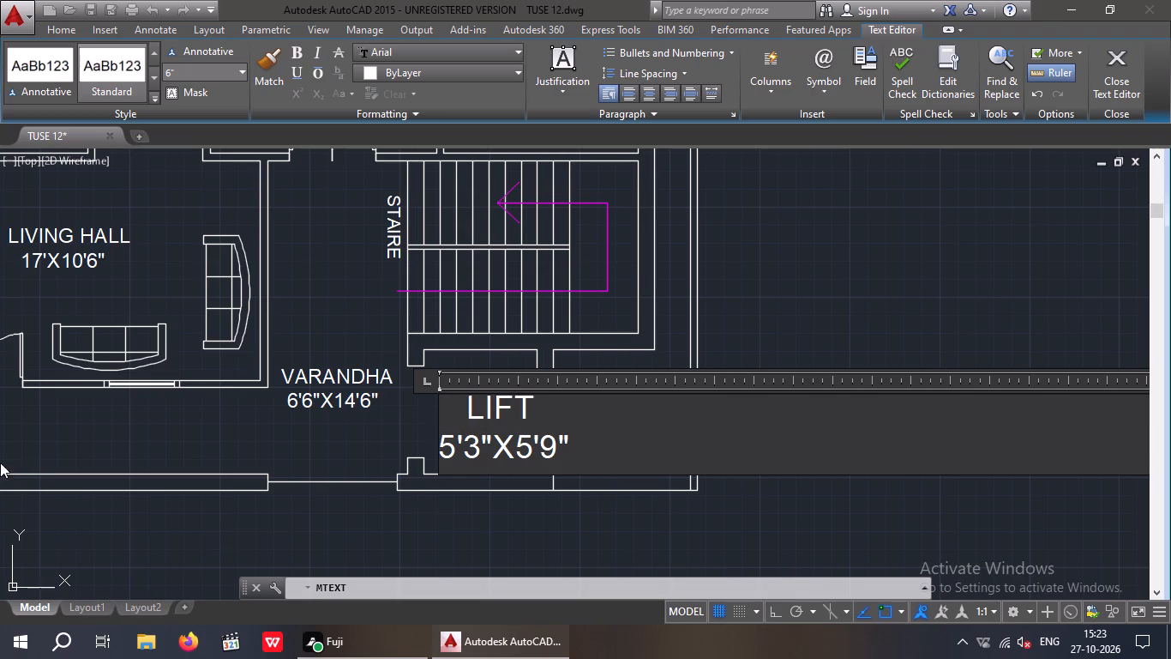
left_click(923, 240)
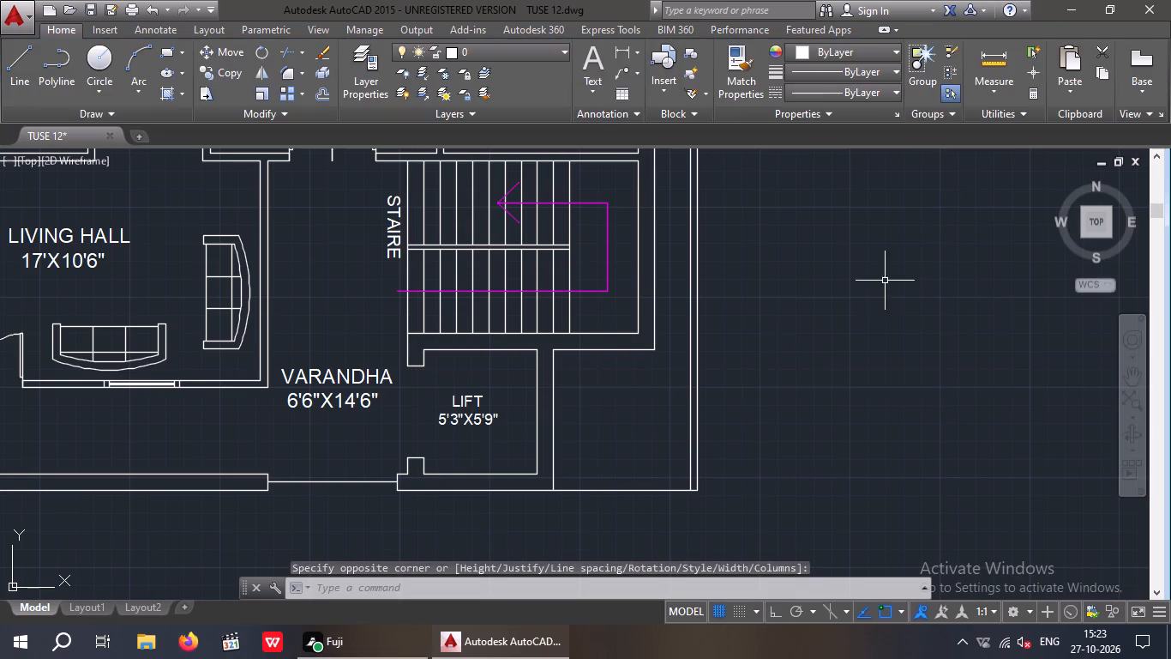
Move the LIFT 5'3"X5'9" label slightly to the right to centre it inside the lift room.
scroll(457, 409, "up", 3)
left_click_drag(518, 522, 495, 461)
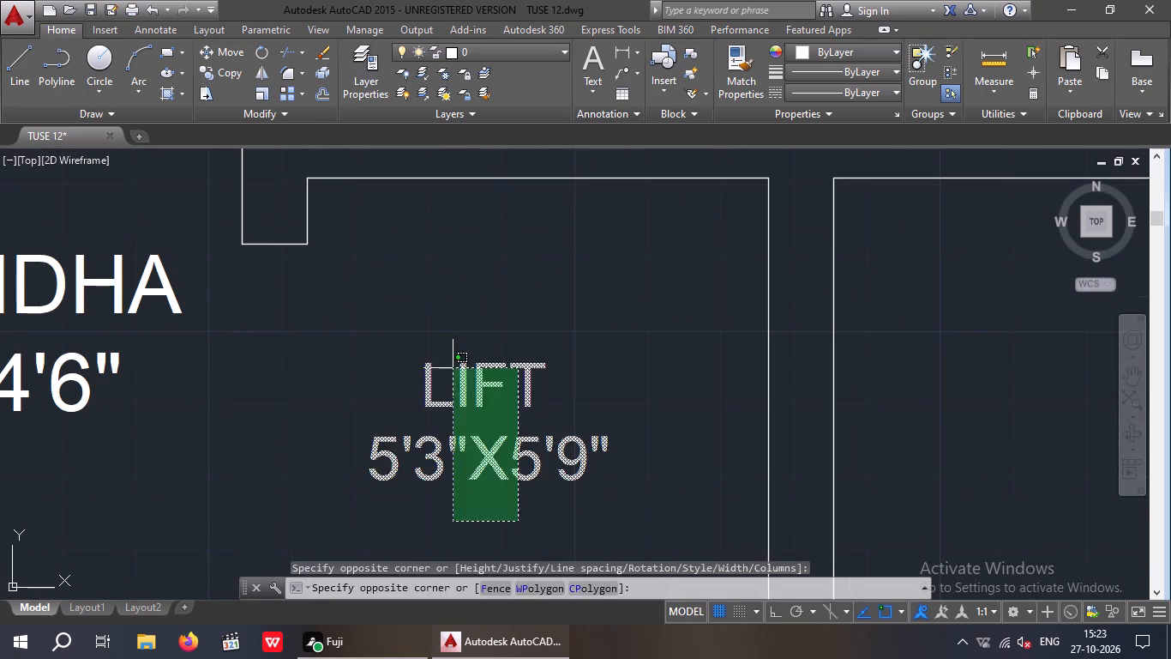
left_click(453, 368)
scroll(478, 340, "down", 3)
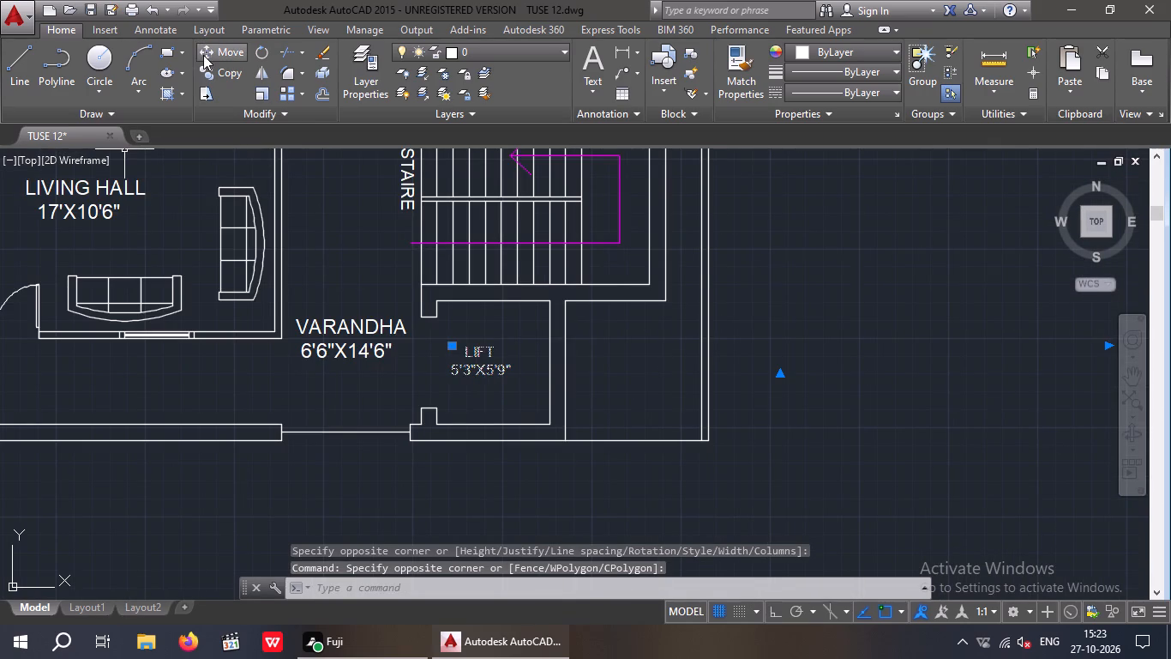
left_click(203, 55)
left_click(455, 381)
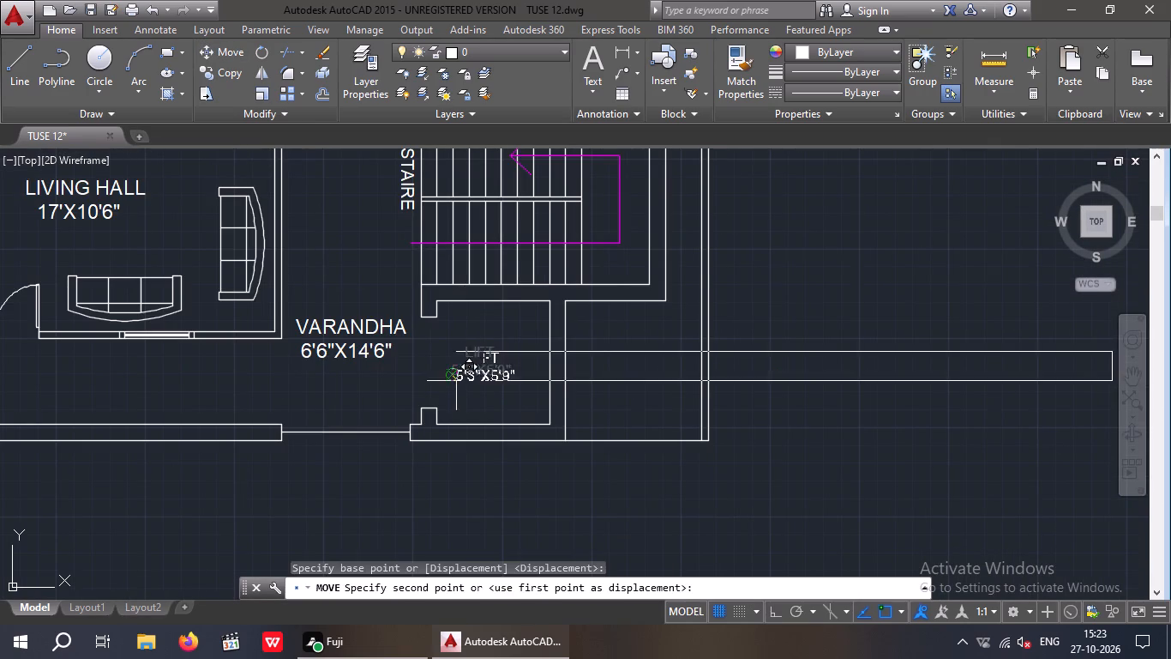
left_click(467, 375)
Save the drawing with the lift label in place.
middle_click_drag(476, 378, 486, 384)
scroll(491, 390, "down", 2)
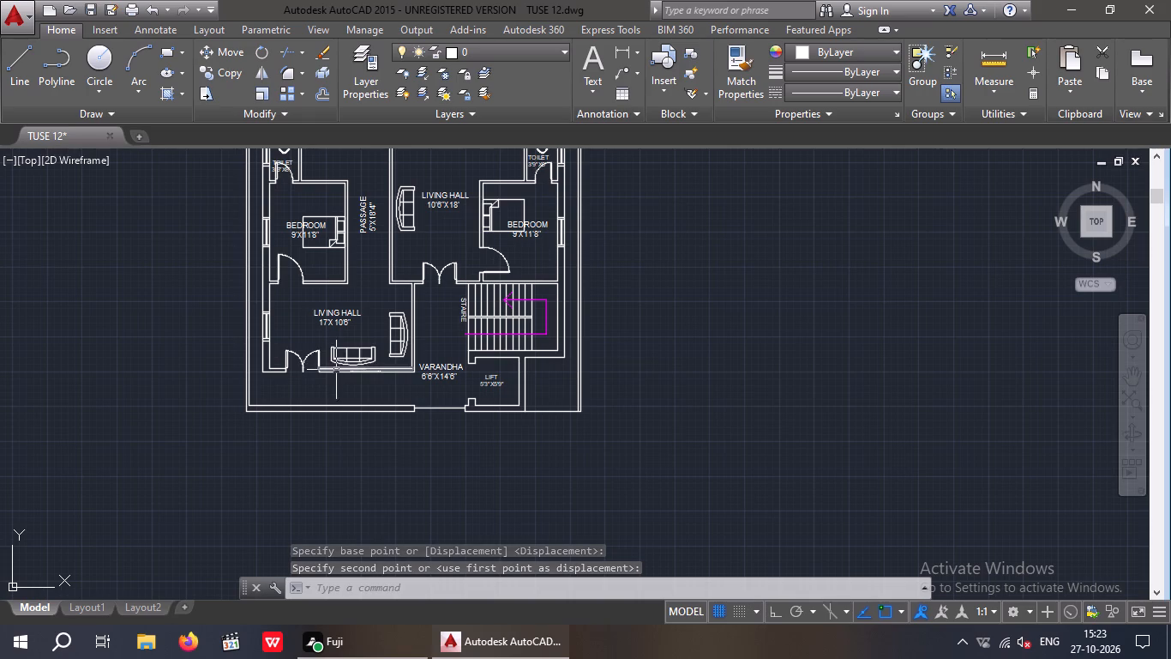
middle_click_drag(512, 365, 587, 436)
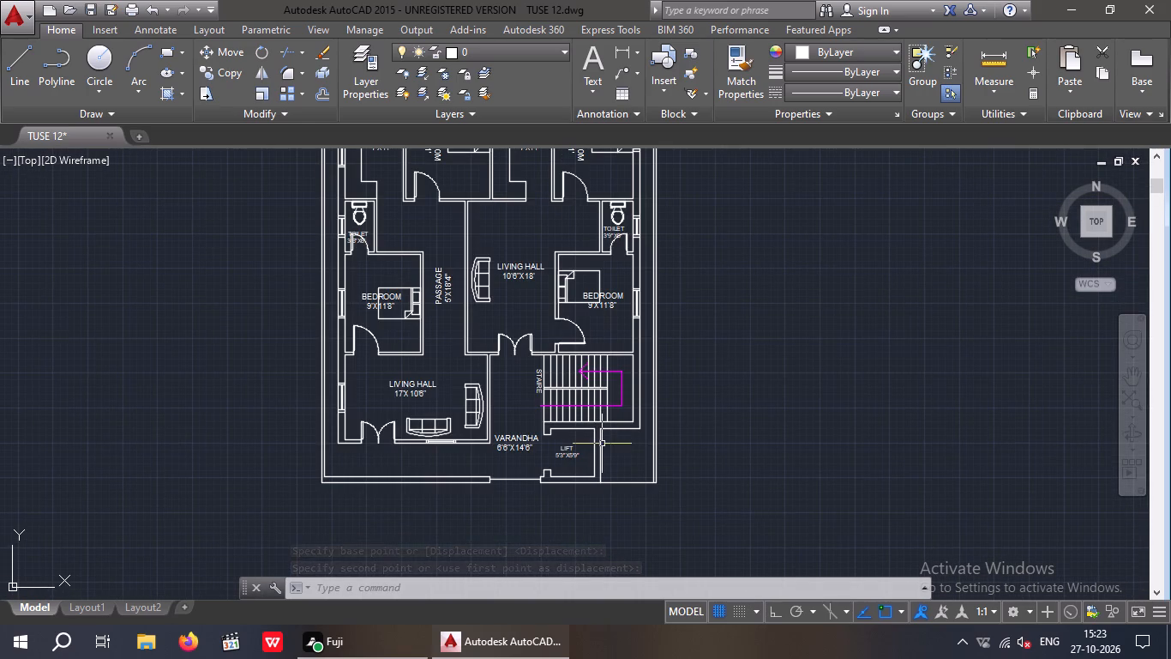
key("ctrl+s")
Look over the floor plan's room names and sizes, from the utility rooms and kitchens down to the varandha and lift.
middle_click_drag(589, 469, 512, 509)
scroll(462, 430, "down", 2)
scroll(389, 326, "up", 3)
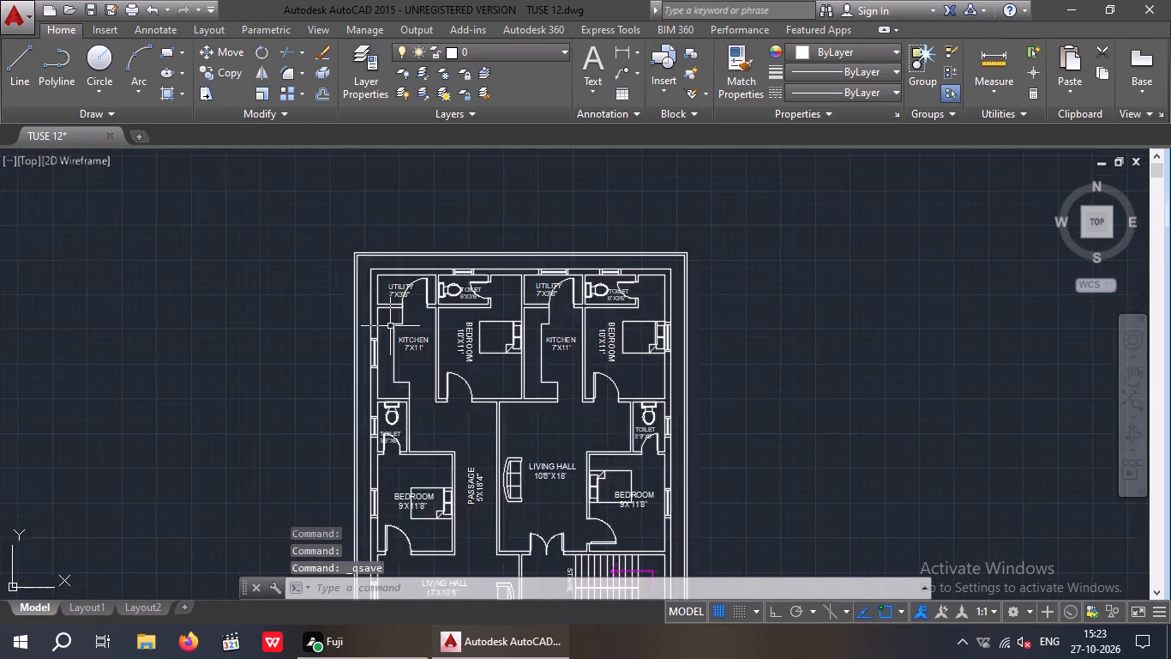
middle_click_drag(424, 366, 406, 299)
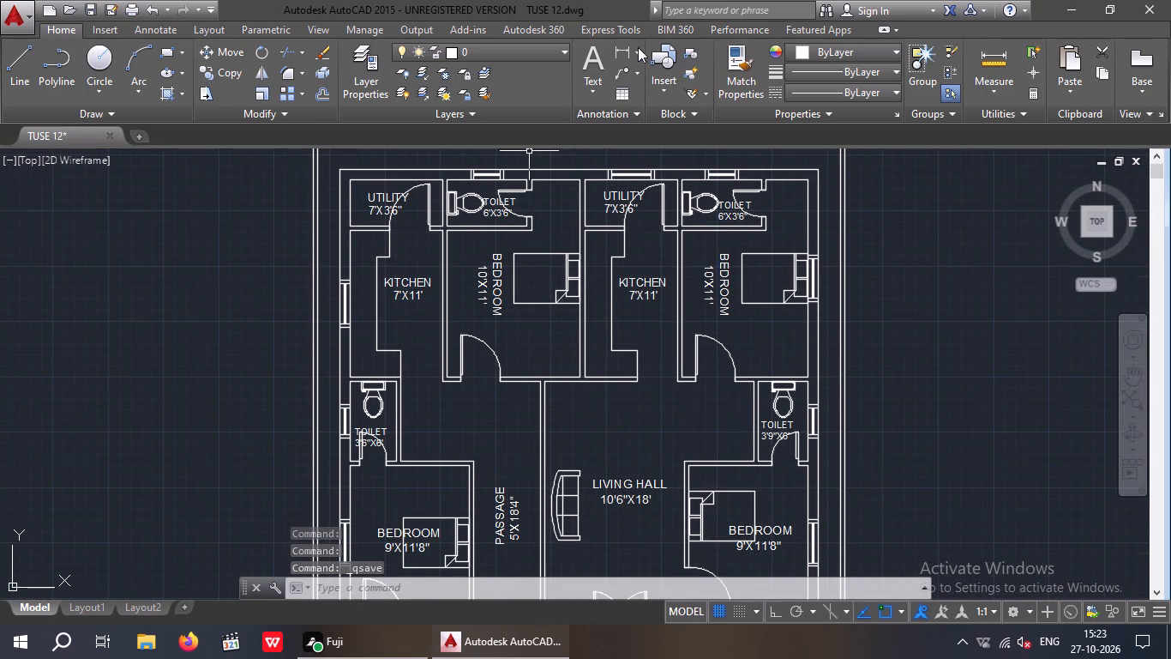
middle_click_drag(622, 56, 405, 41)
scroll(526, 220, "down", 1)
middle_click_drag(525, 220, 397, 180)
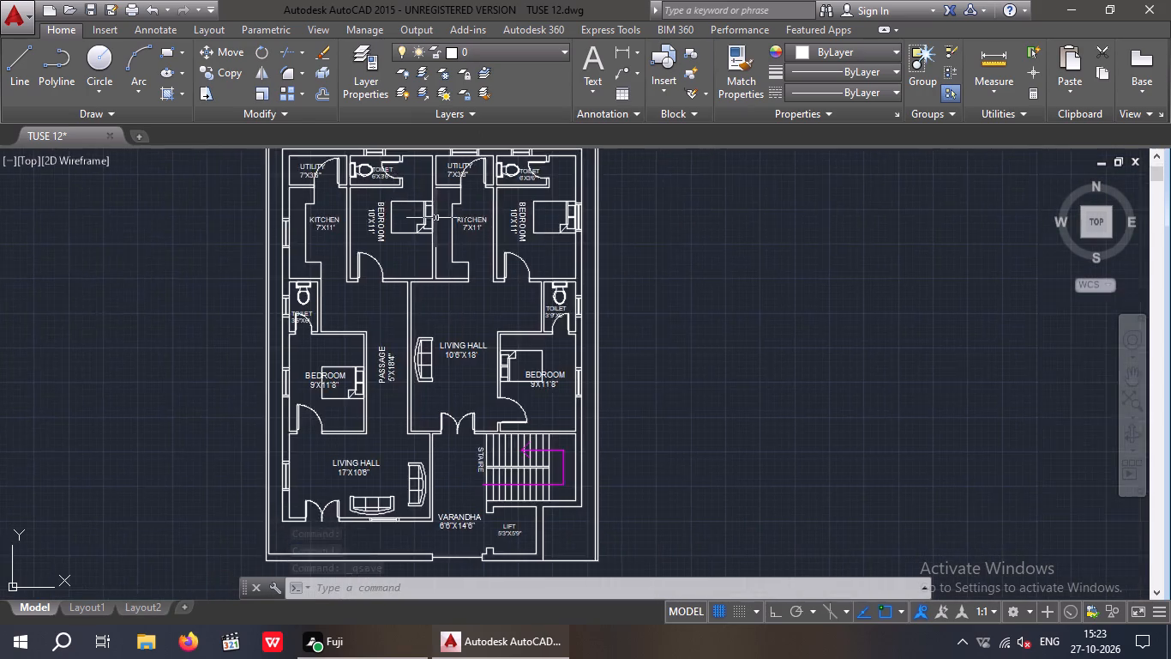
scroll(470, 271, "down", 2)
middle_click(462, 305)
scroll(450, 404, "up", 3)
middle_click_drag(433, 368, 436, 384)
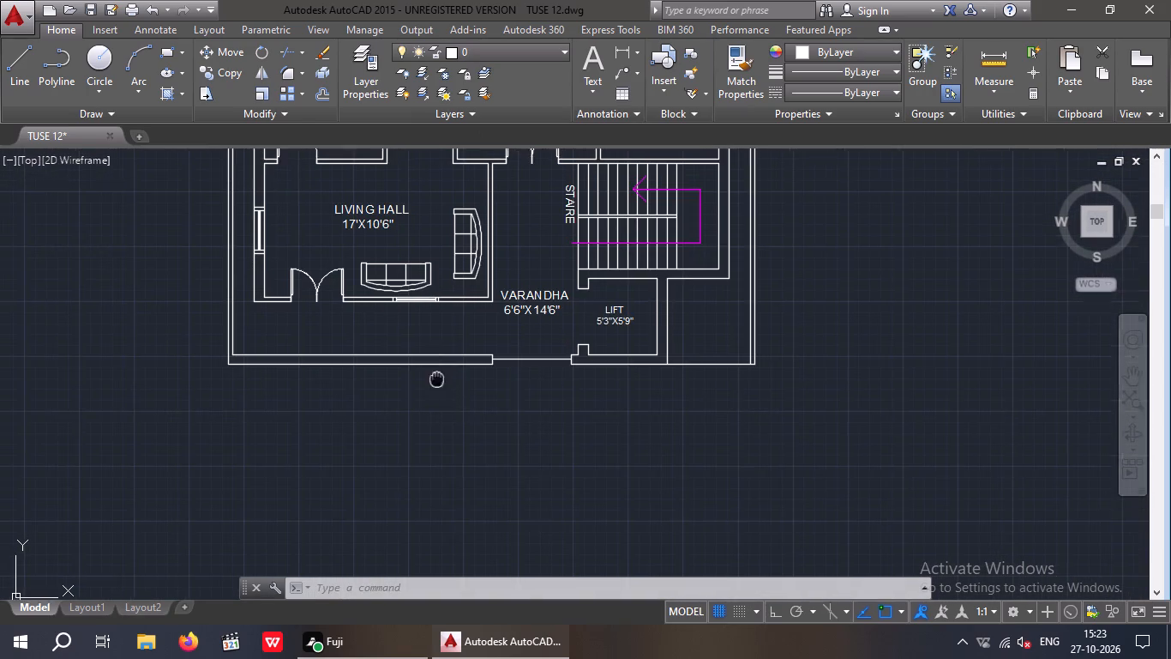
middle_click_drag(436, 384, 441, 406)
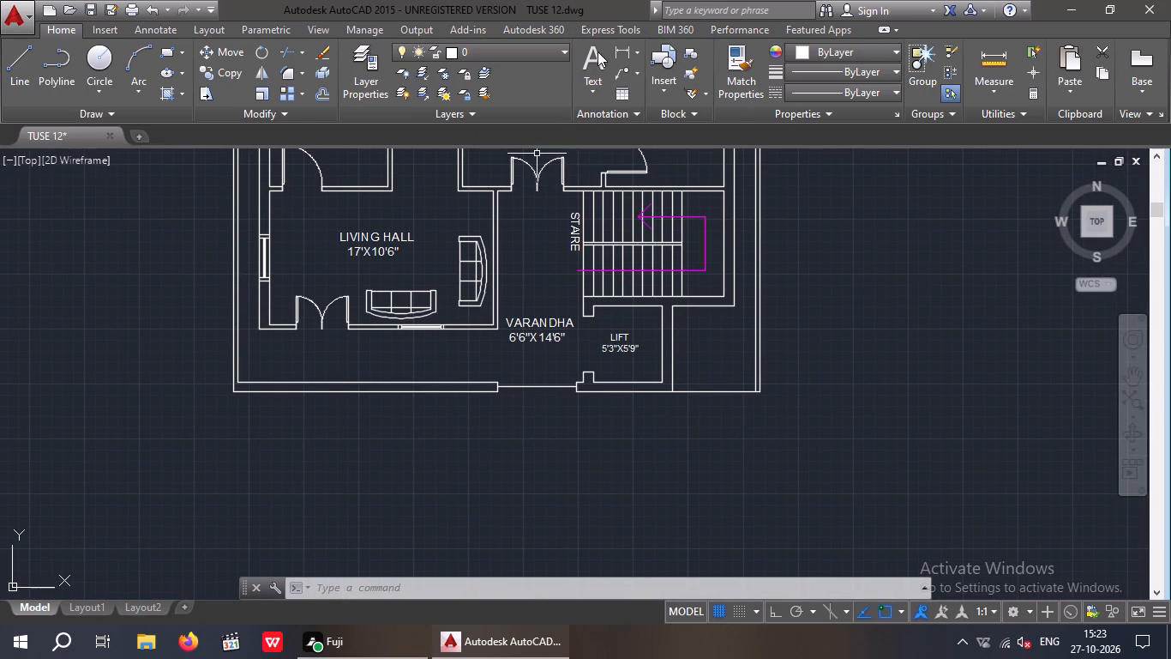
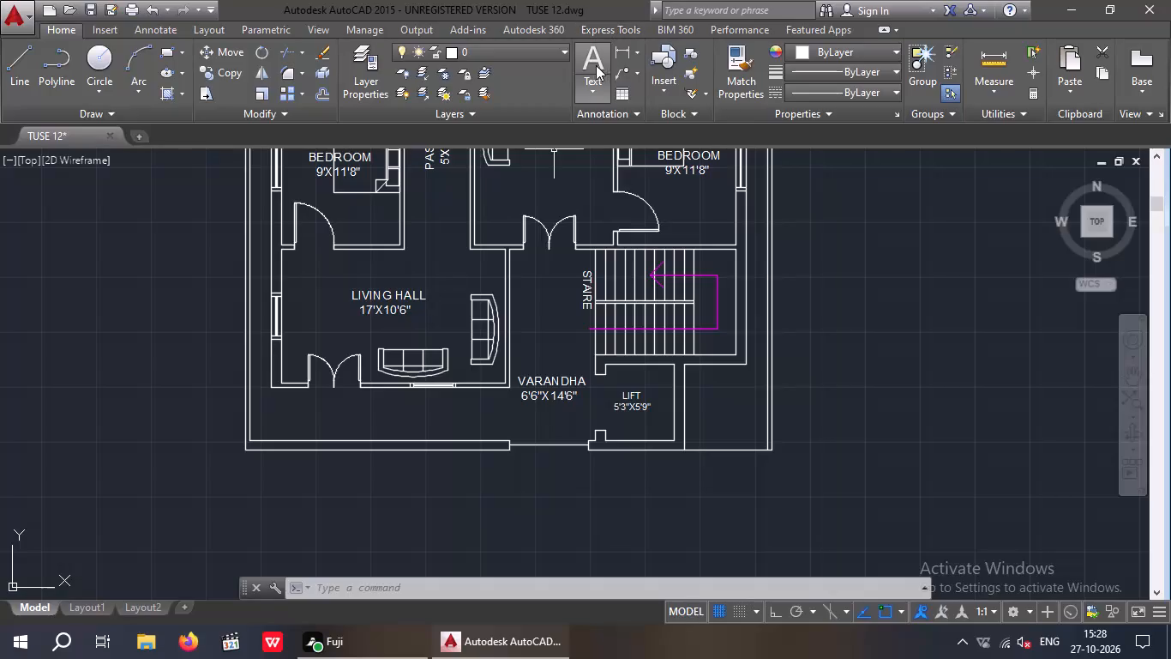
Add the multiline text GATE with a height of 8" just below the entrance opening under the varandha.
left_click(591, 66)
scroll(584, 484, "up", 2)
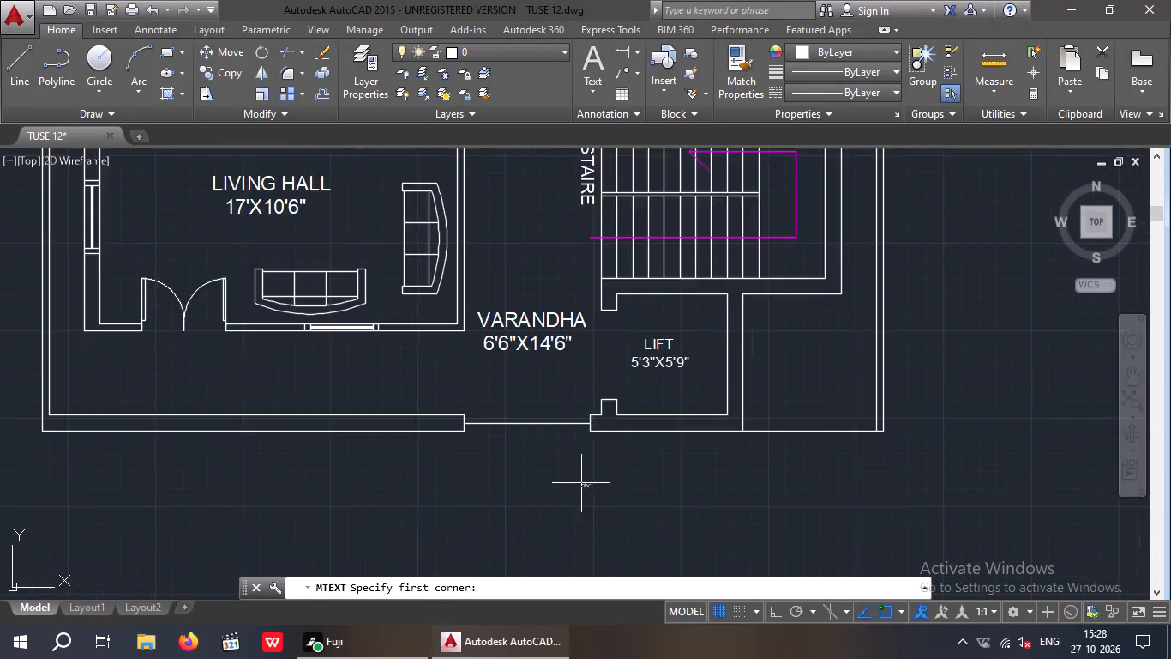
left_click_drag(399, 455, 411, 487)
left_click(740, 510)
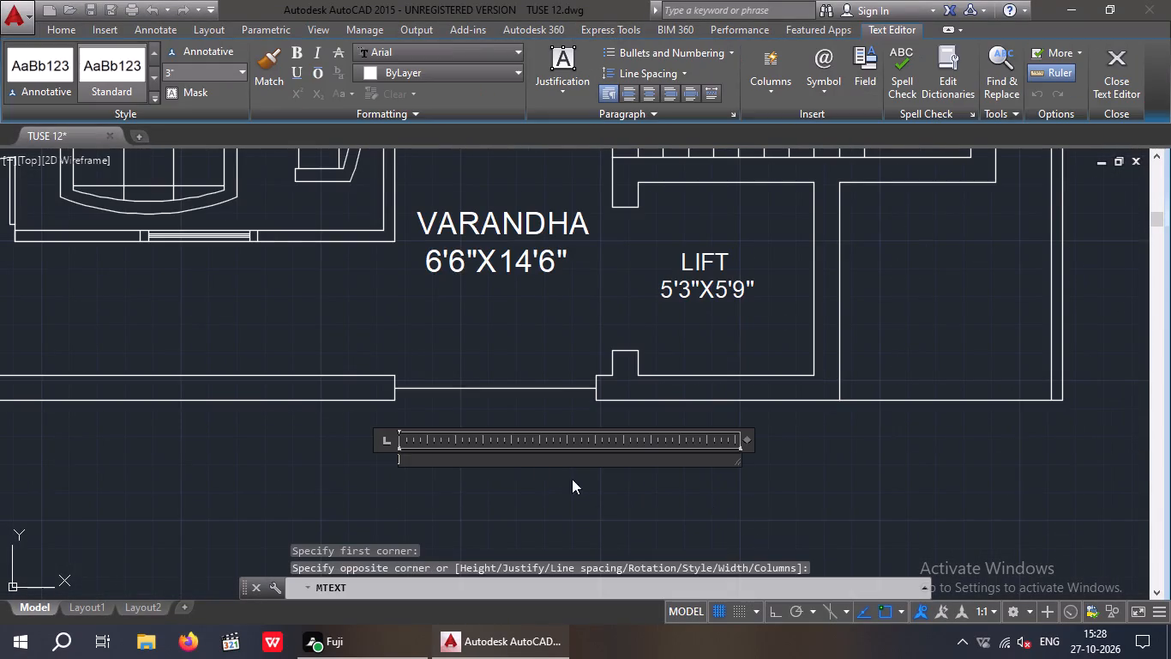
left_click(184, 67)
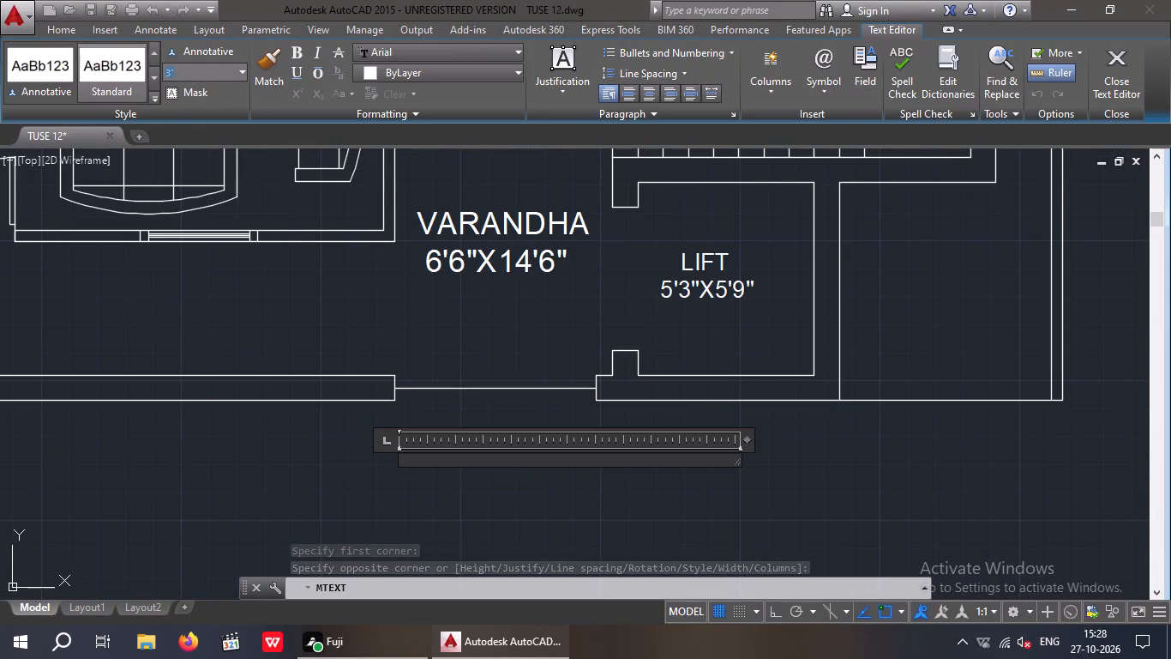
key("8")
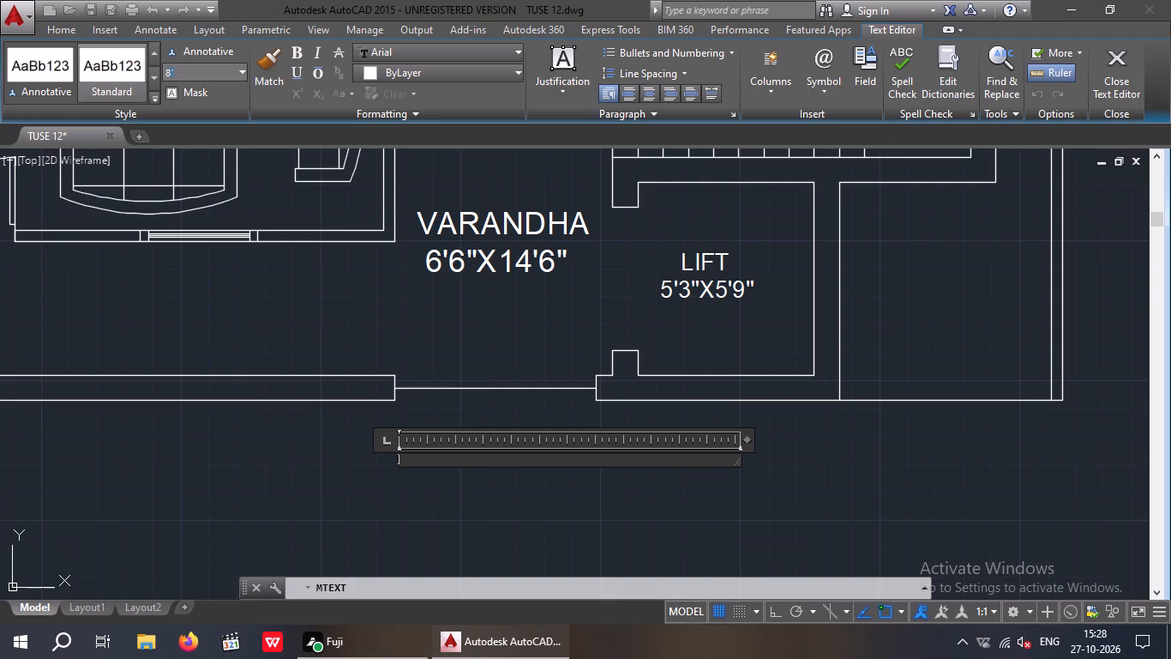
key("shift+quotedbl")
key("Return")
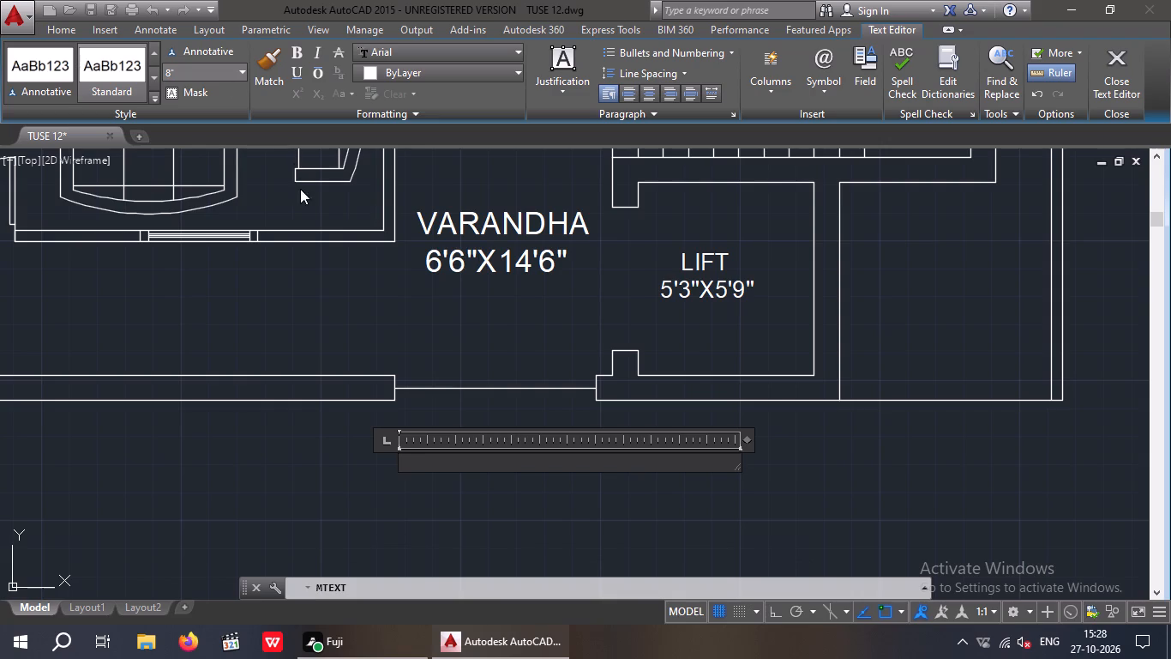
type("GATE")
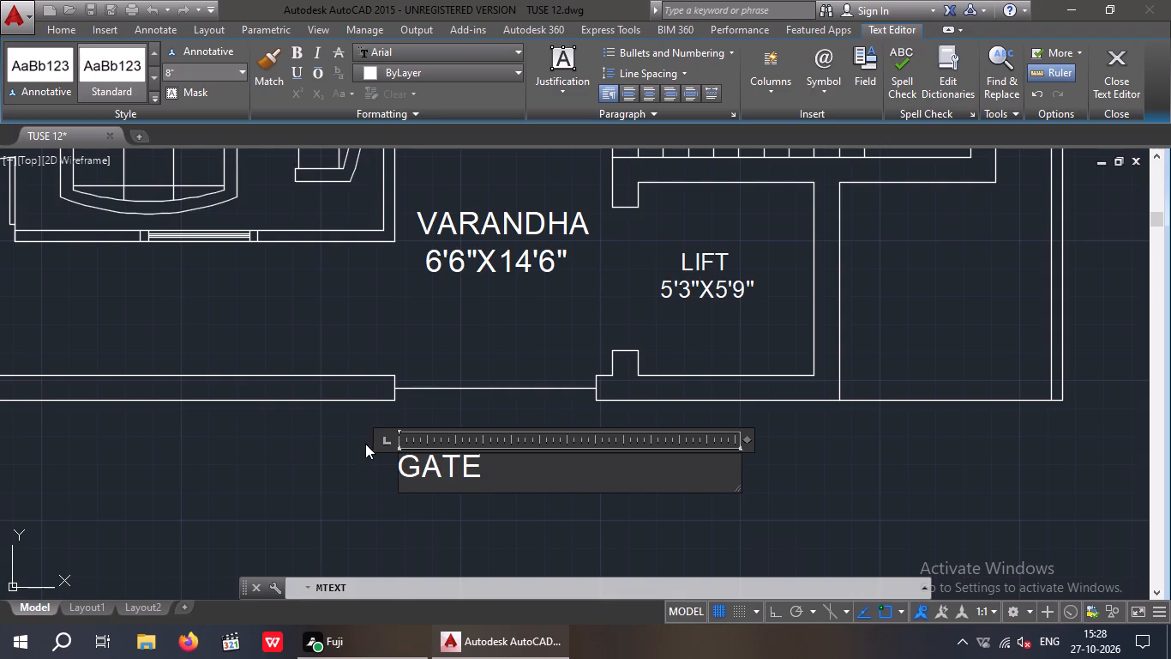
left_click(363, 444)
Move the GATE label up into the entrance opening, just above the gate line.
middle_click_drag(477, 456, 467, 354)
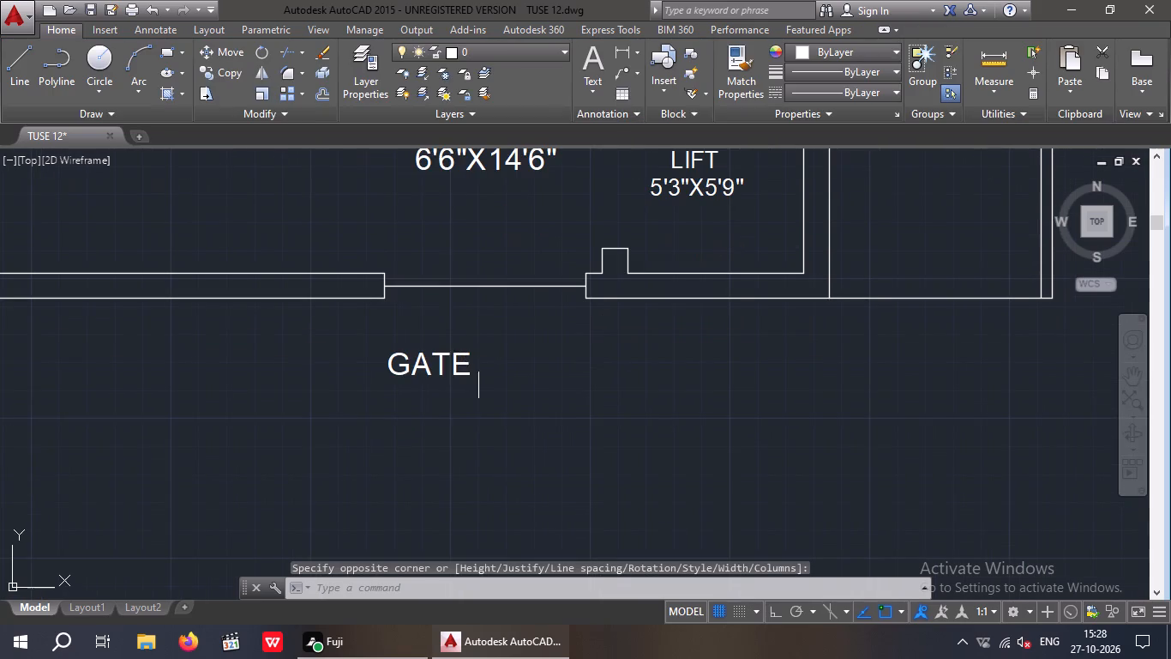
left_click_drag(460, 388, 421, 378)
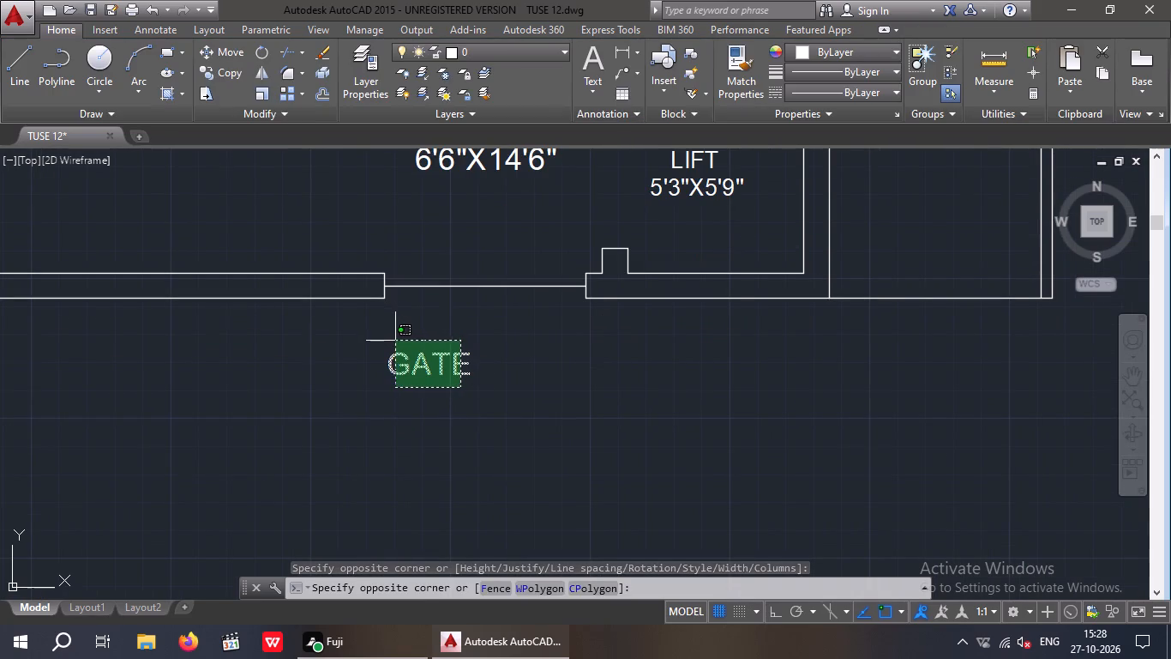
left_click(390, 343)
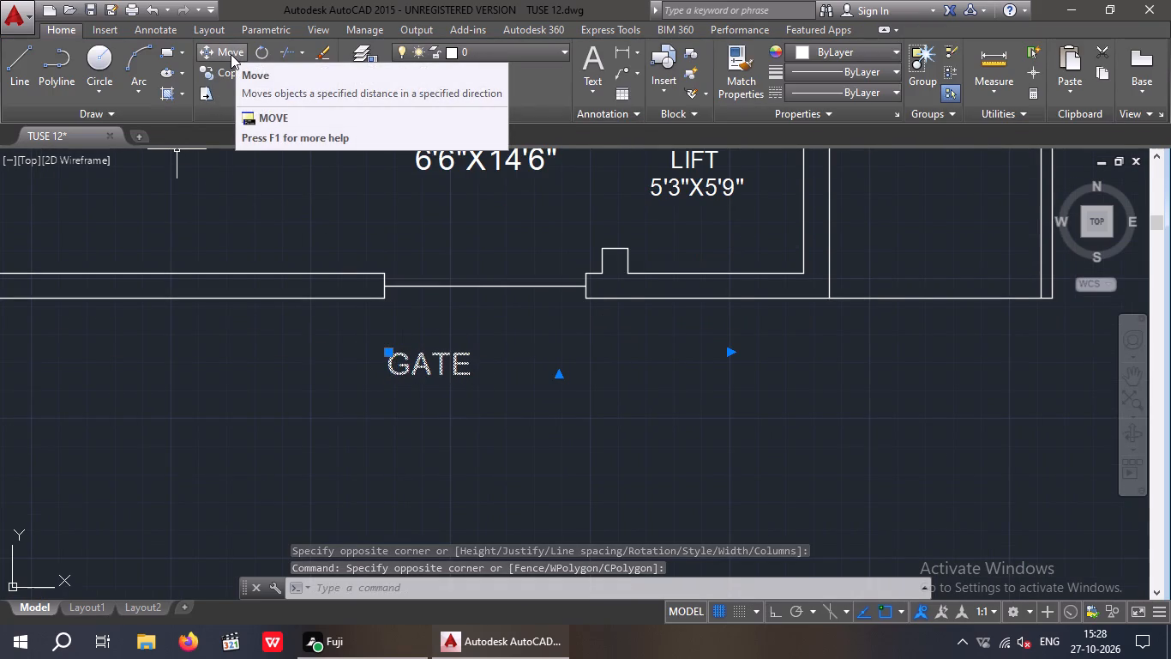
left_click(224, 56)
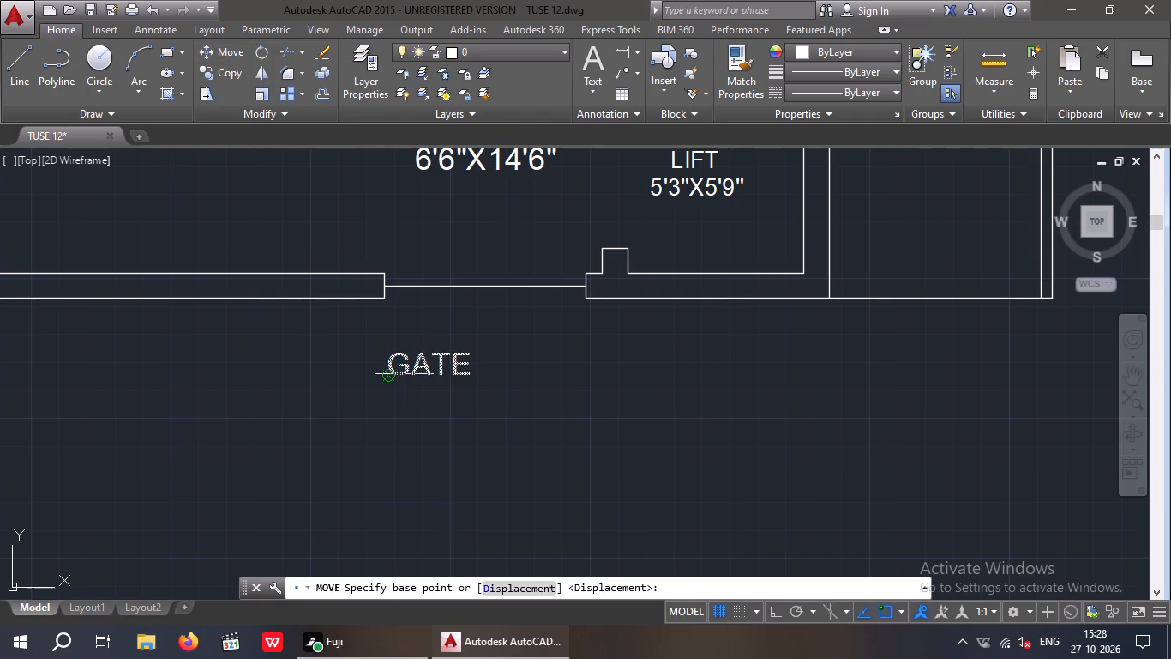
left_click(405, 374)
scroll(417, 347, "up", 2)
scroll(438, 318, "down", 1)
middle_click_drag(441, 342, 436, 391)
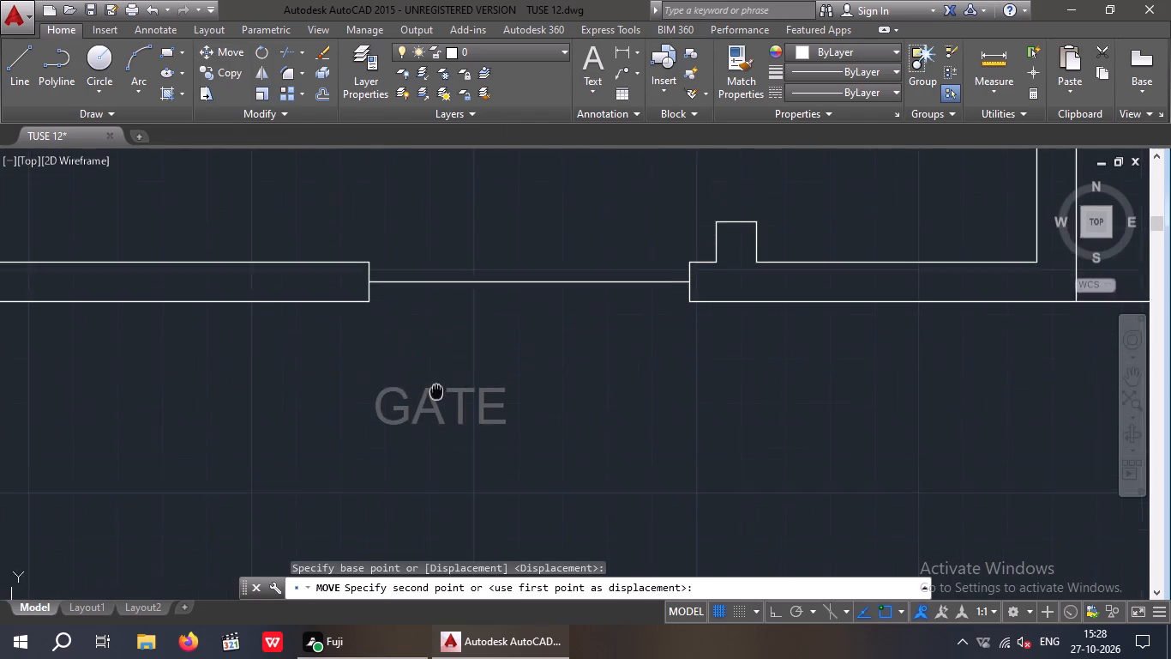
middle_click_drag(436, 391, 412, 427)
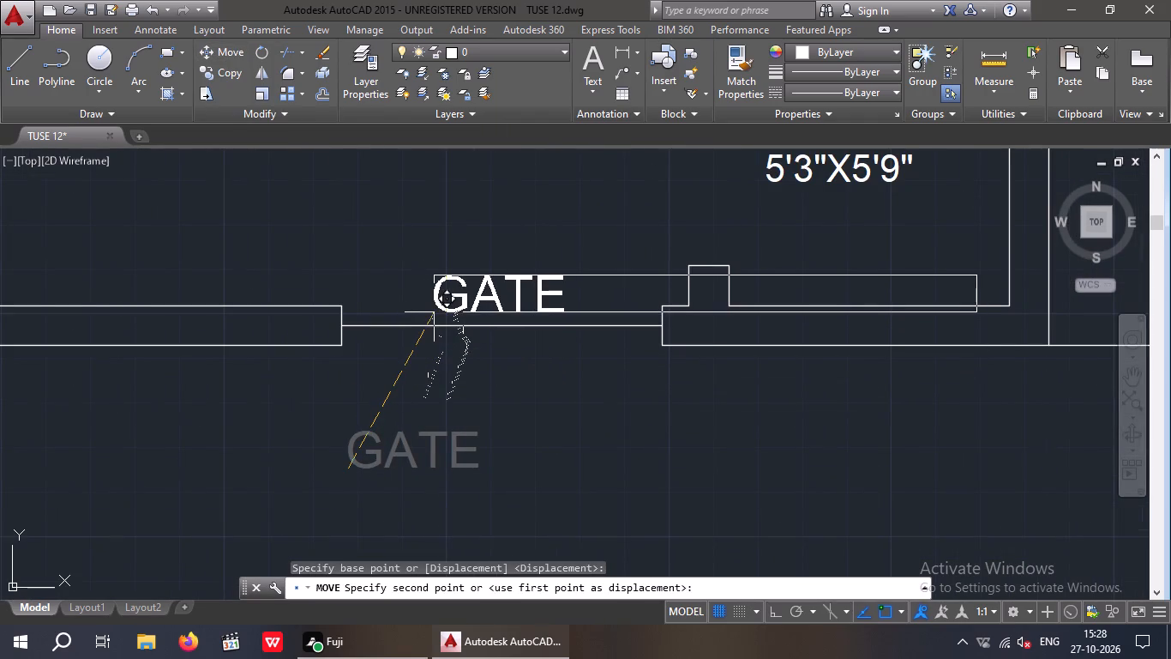
left_click(448, 311)
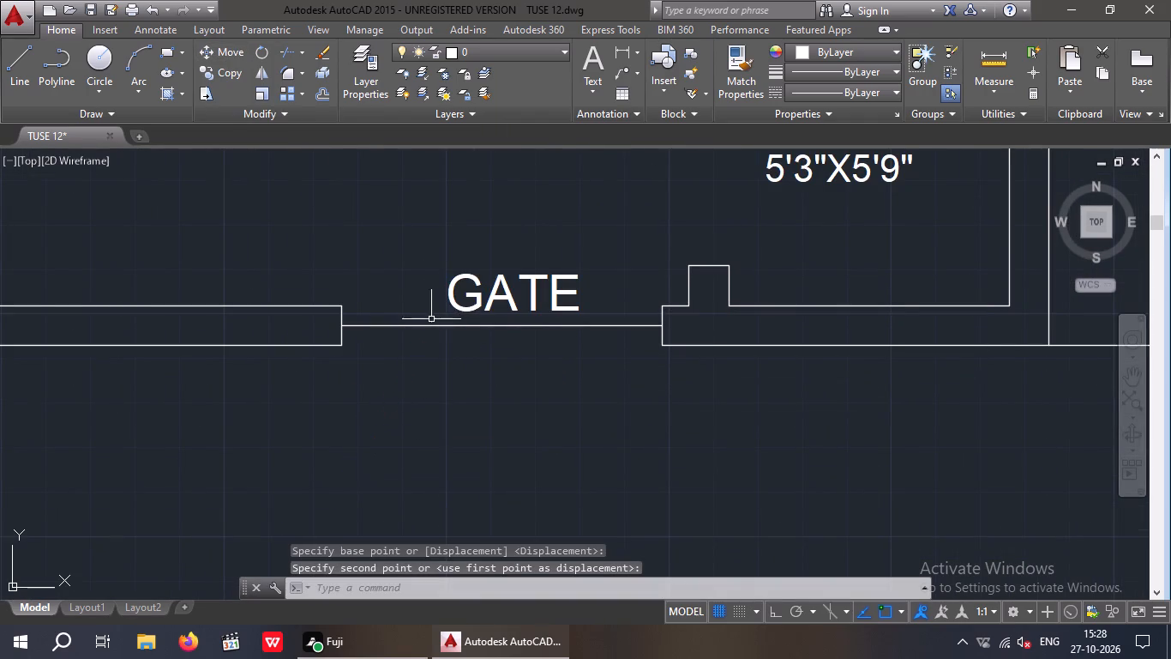
Add the multiline text D with a height of 10" in the empty space below the floor plan.
scroll(427, 317, "down", 2)
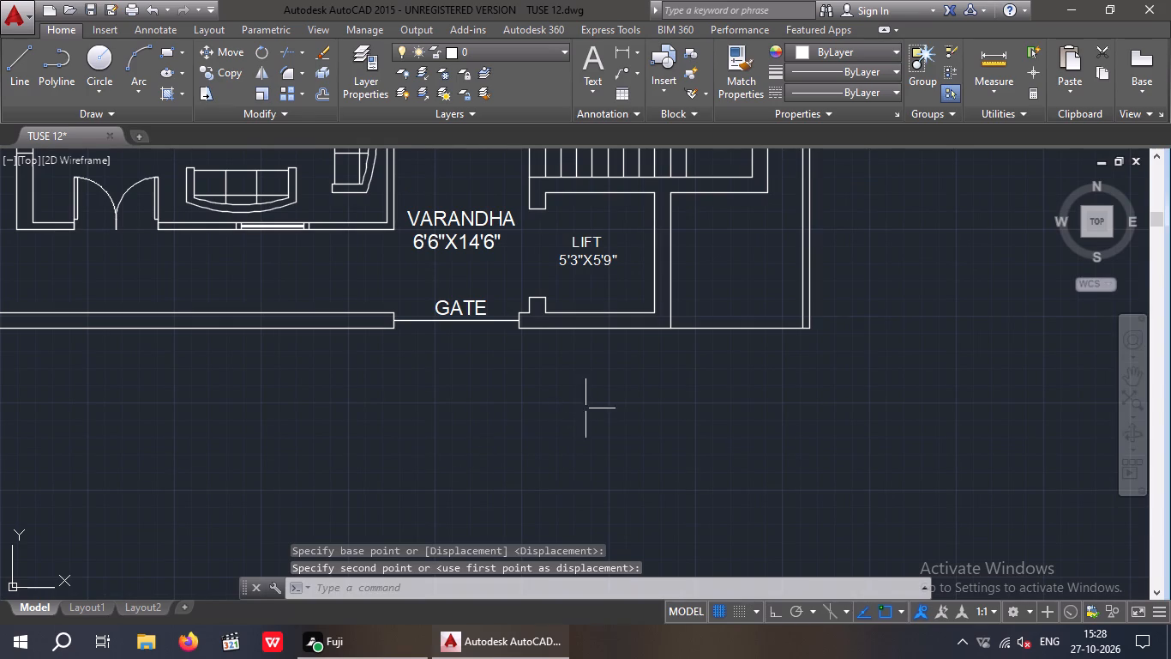
middle_click_drag(551, 428, 472, 460)
scroll(538, 402, "down", 2)
middle_click(664, 401)
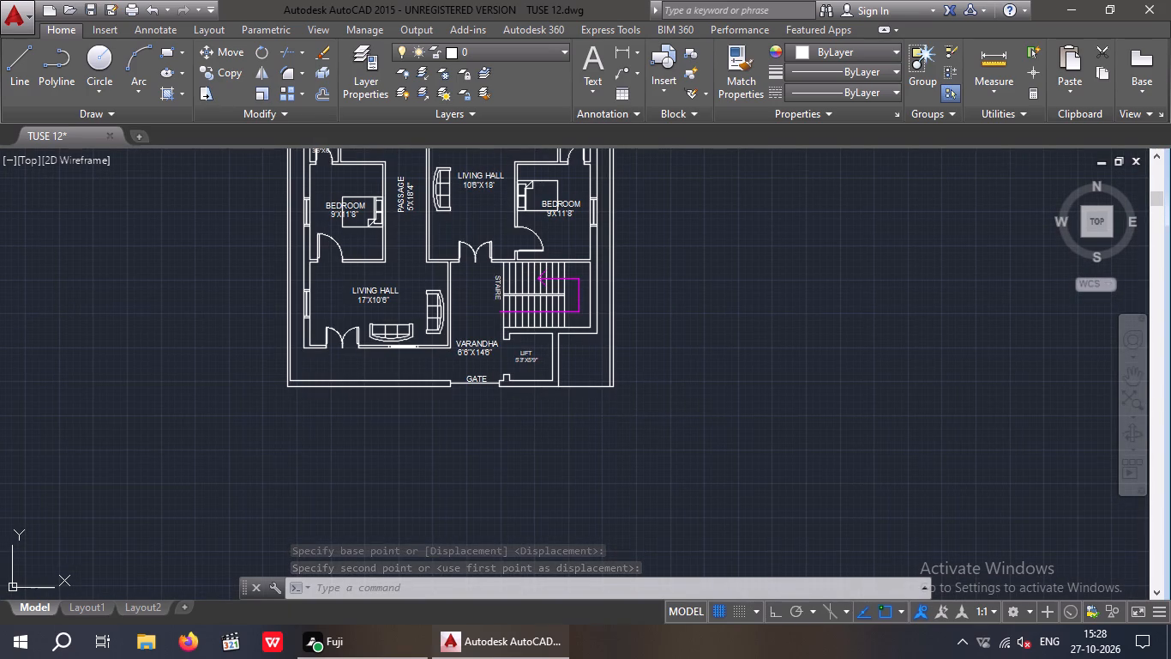
key("Escape")
key("Escape")
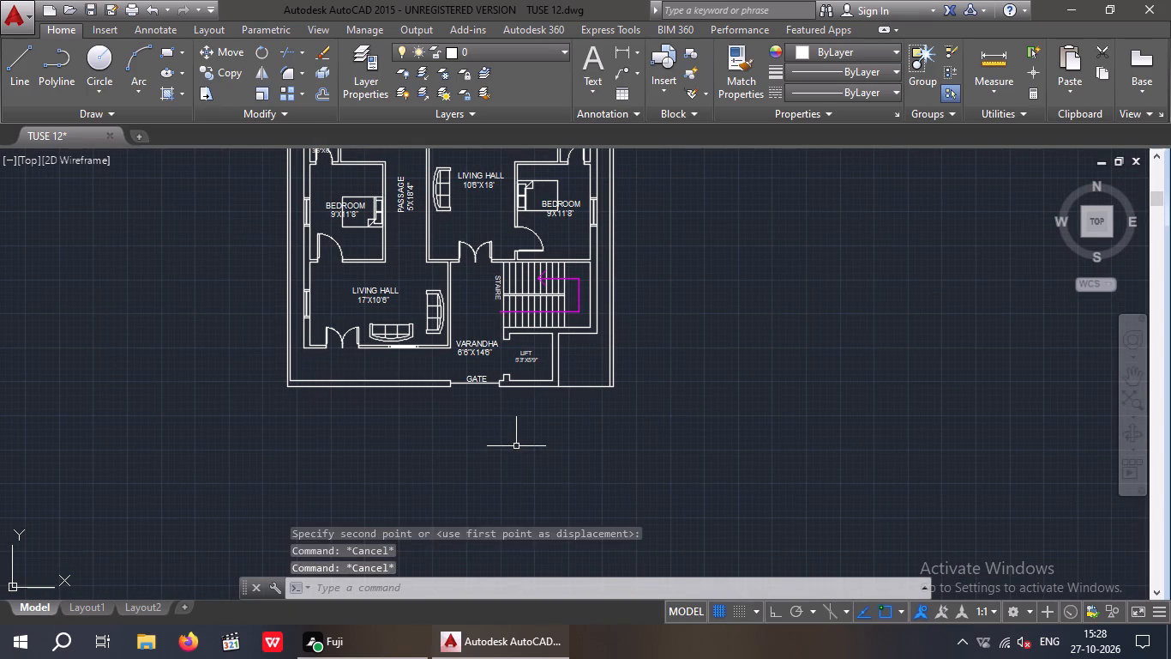
key("Escape")
left_click(597, 56)
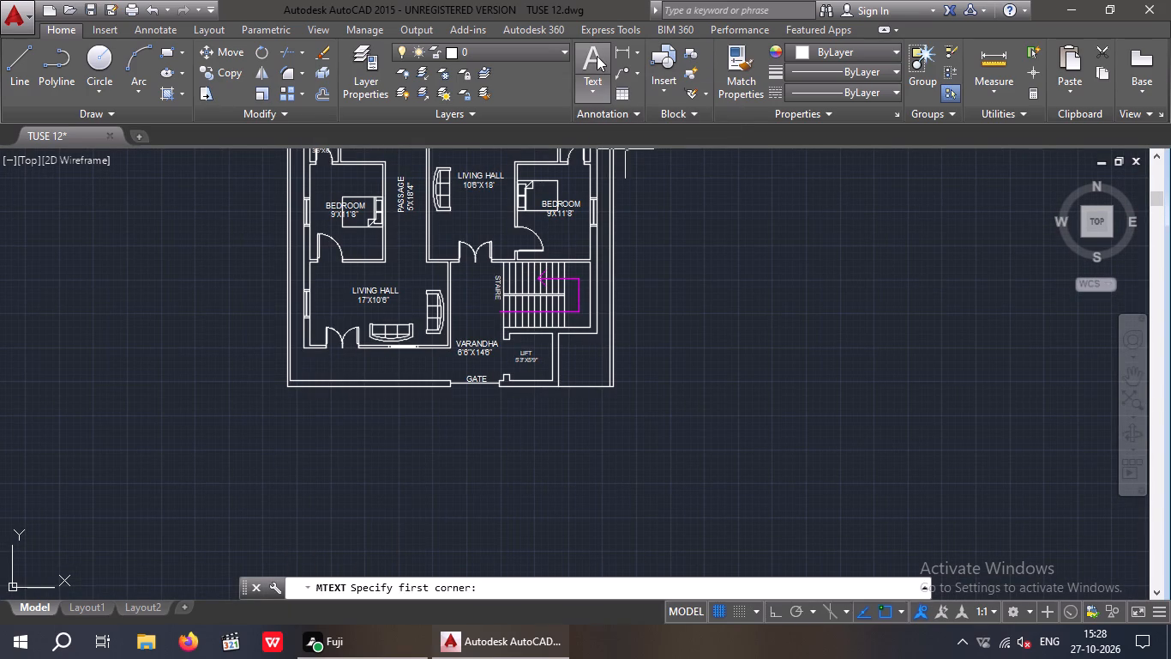
middle_click_drag(469, 421, 524, 354)
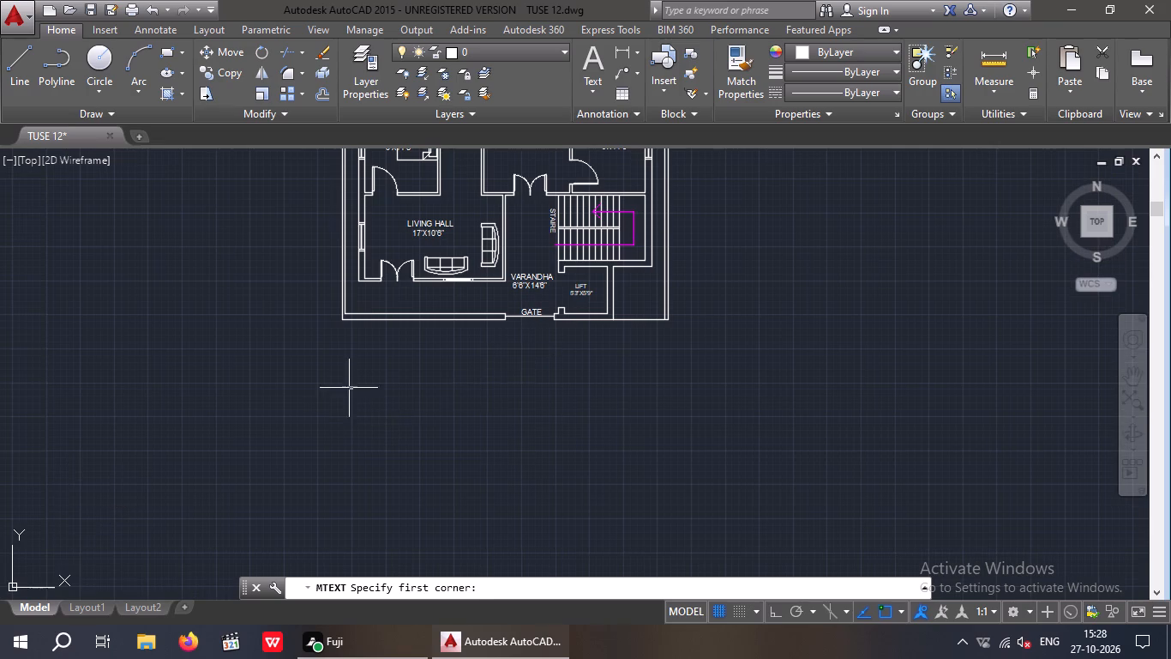
left_click_drag(351, 378, 404, 433)
left_click(635, 463)
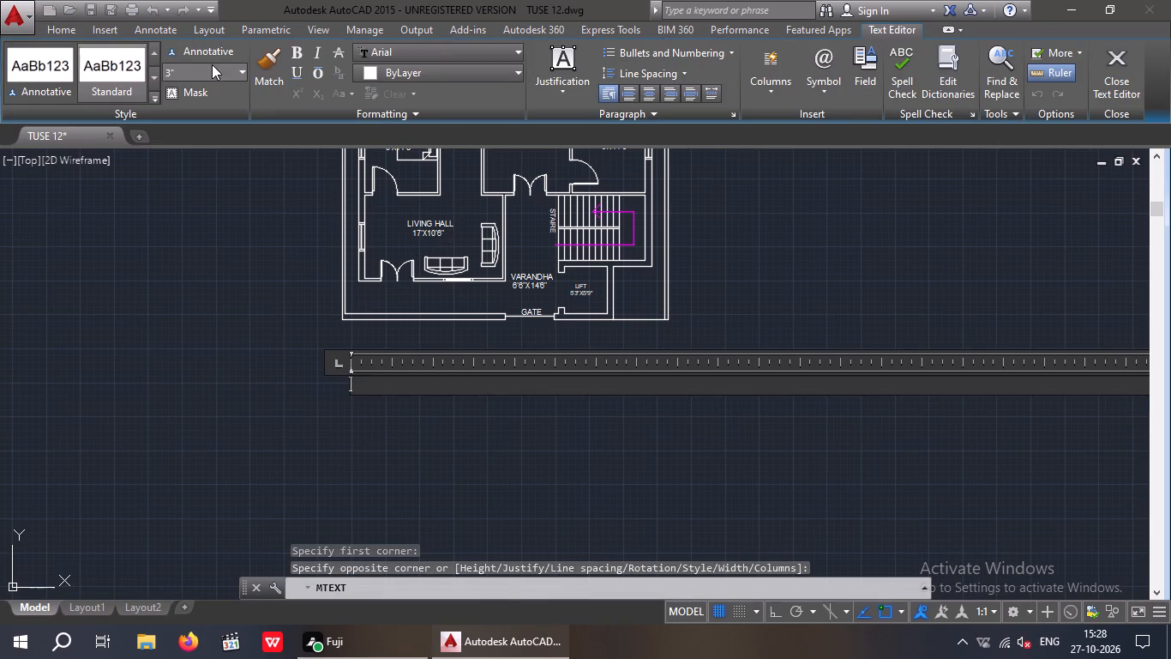
left_click(191, 72)
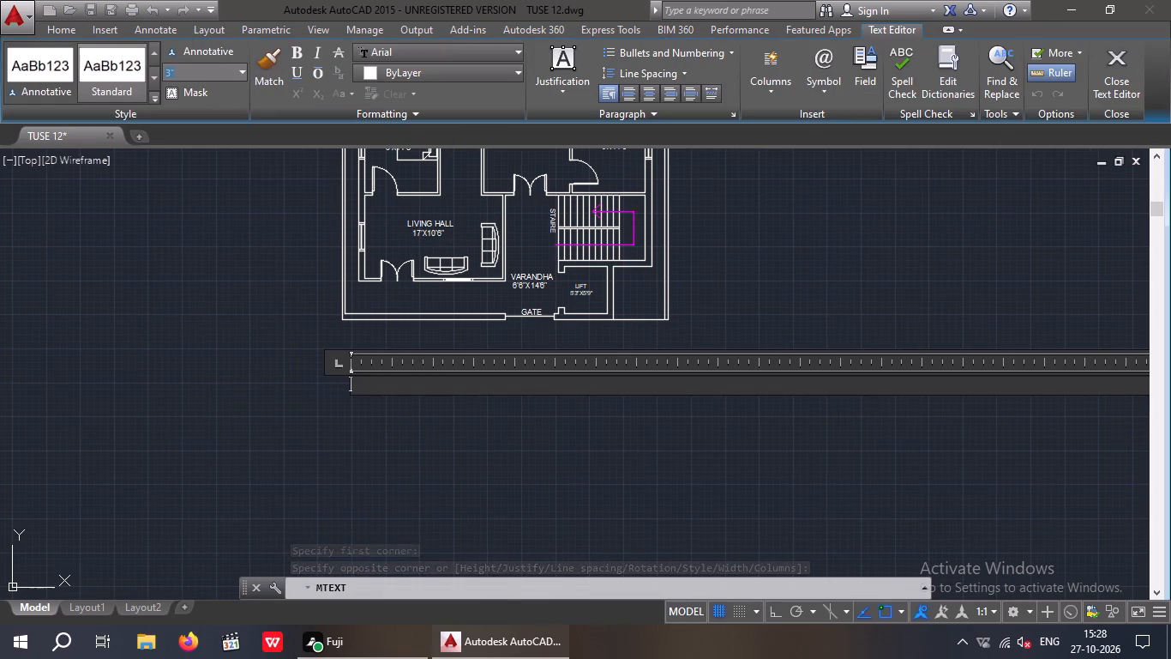
type("10")
key("shift+quotedbl")
key("Return")
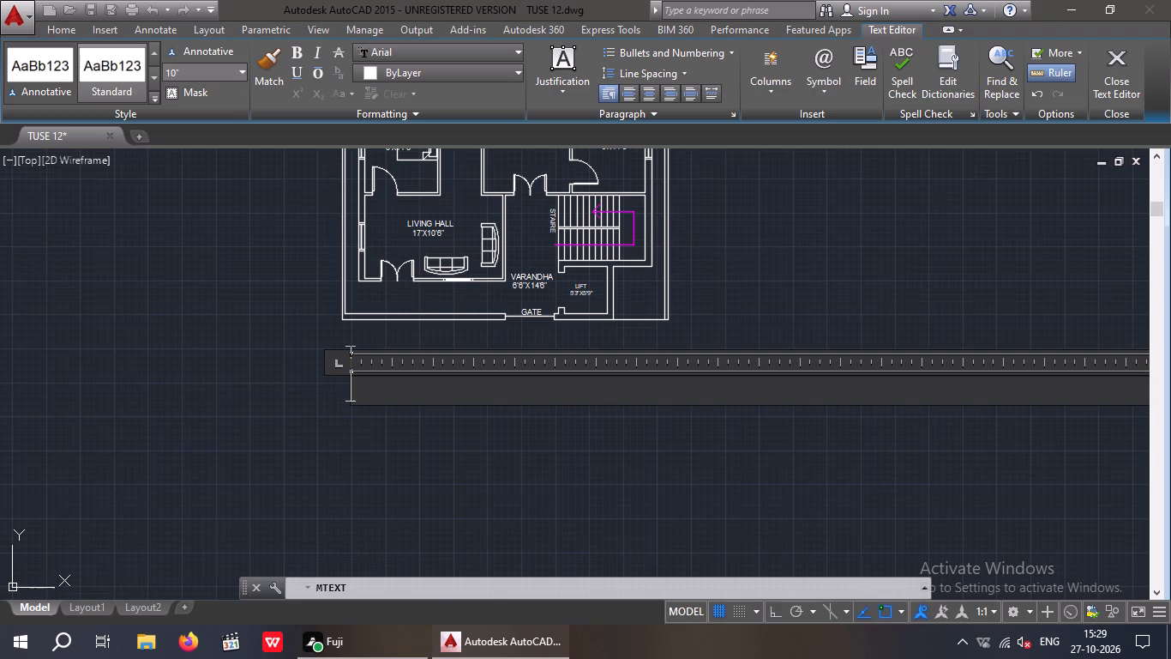
key("d")
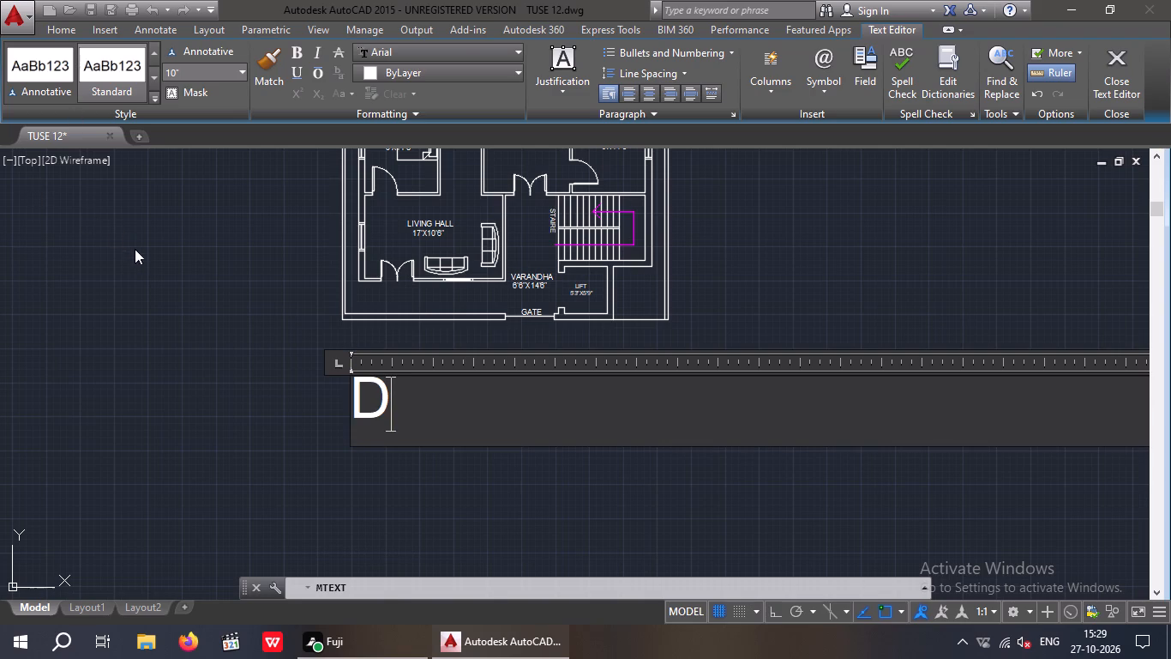
left_click(135, 249)
Copy the D label into the door opening between the 9'X11'8" bedroom and the 17'X10'6" living hall.
scroll(376, 379, "up", 2)
left_click_drag(372, 353, 315, 394)
left_click(265, 406)
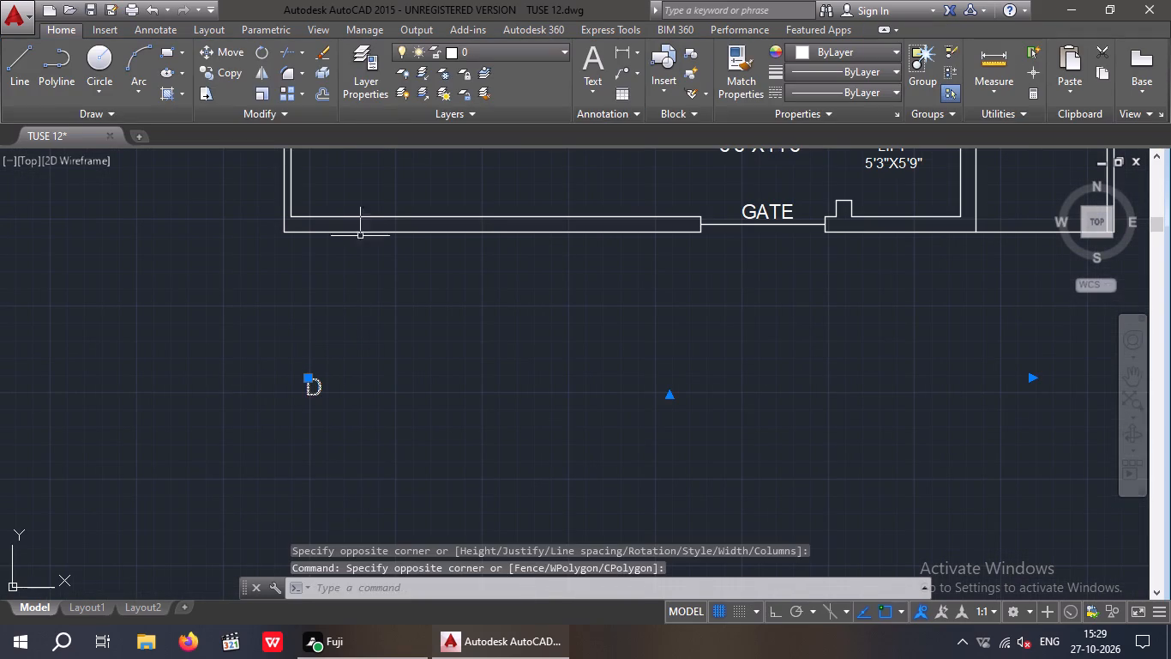
left_click(224, 68)
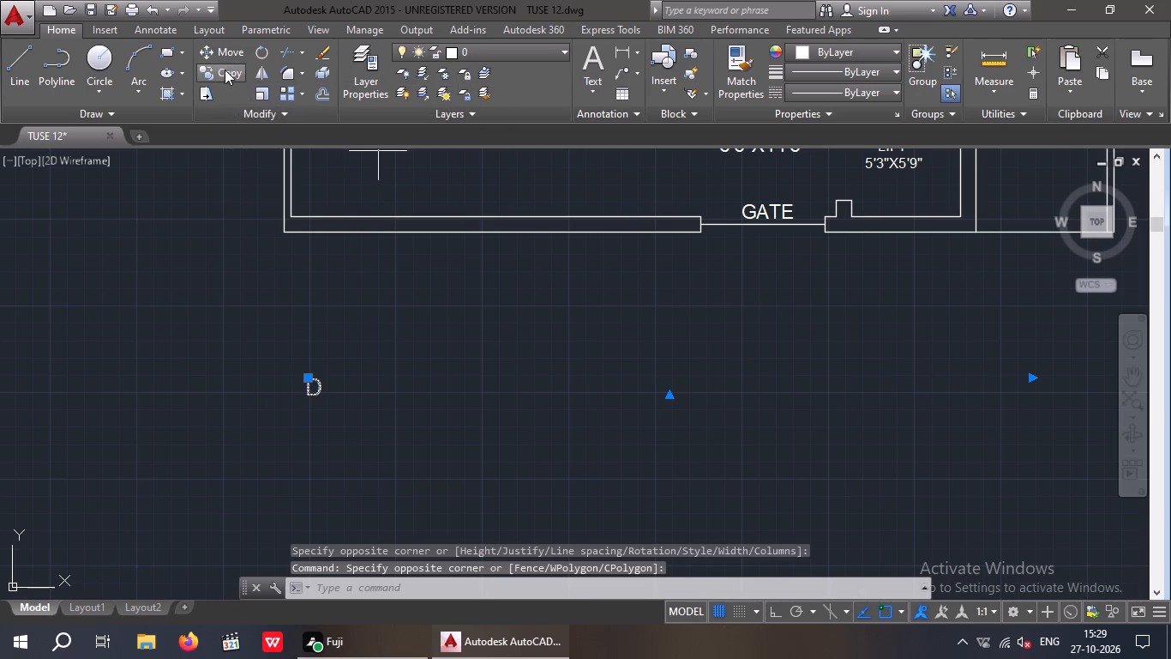
left_click(307, 394)
middle_click_drag(299, 366, 298, 395)
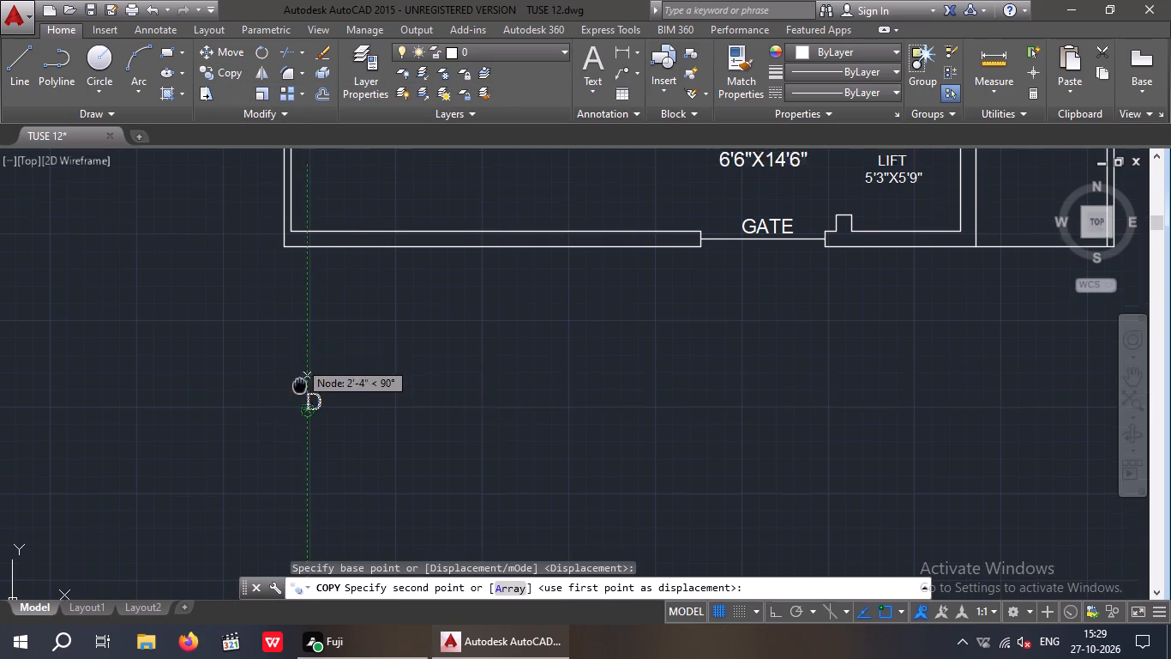
middle_click_drag(298, 395, 290, 452)
scroll(318, 333, "down", 1)
middle_click_drag(303, 413, 268, 508)
scroll(309, 221, "up", 1)
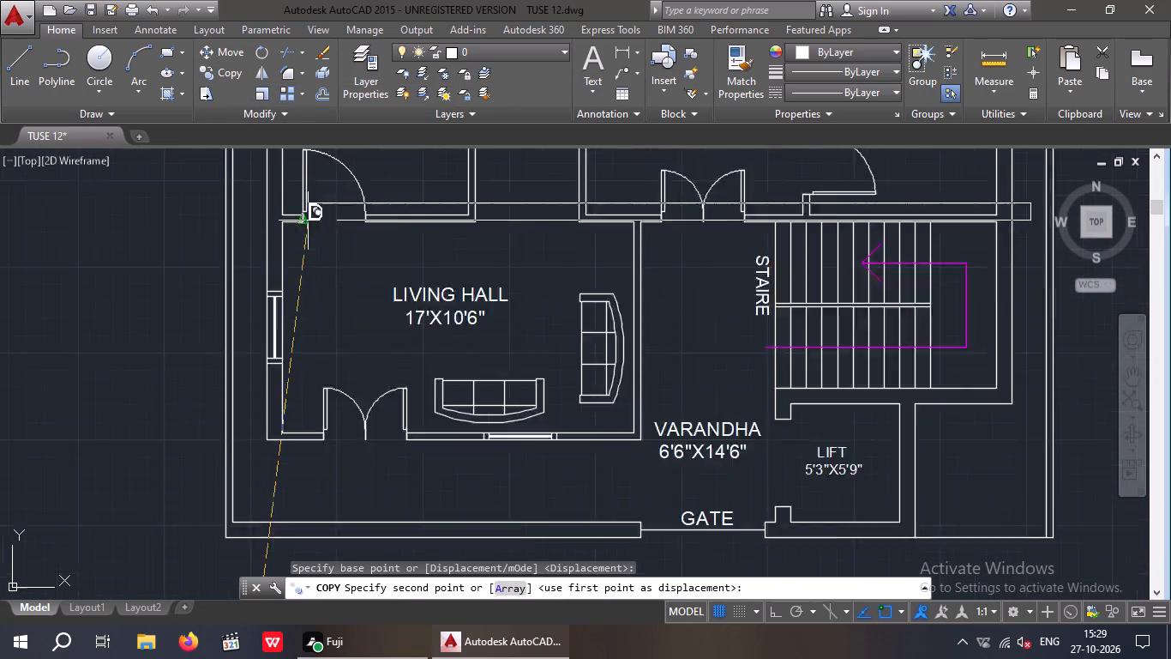
scroll(308, 221, "up", 1)
middle_click_drag(323, 266, 291, 370)
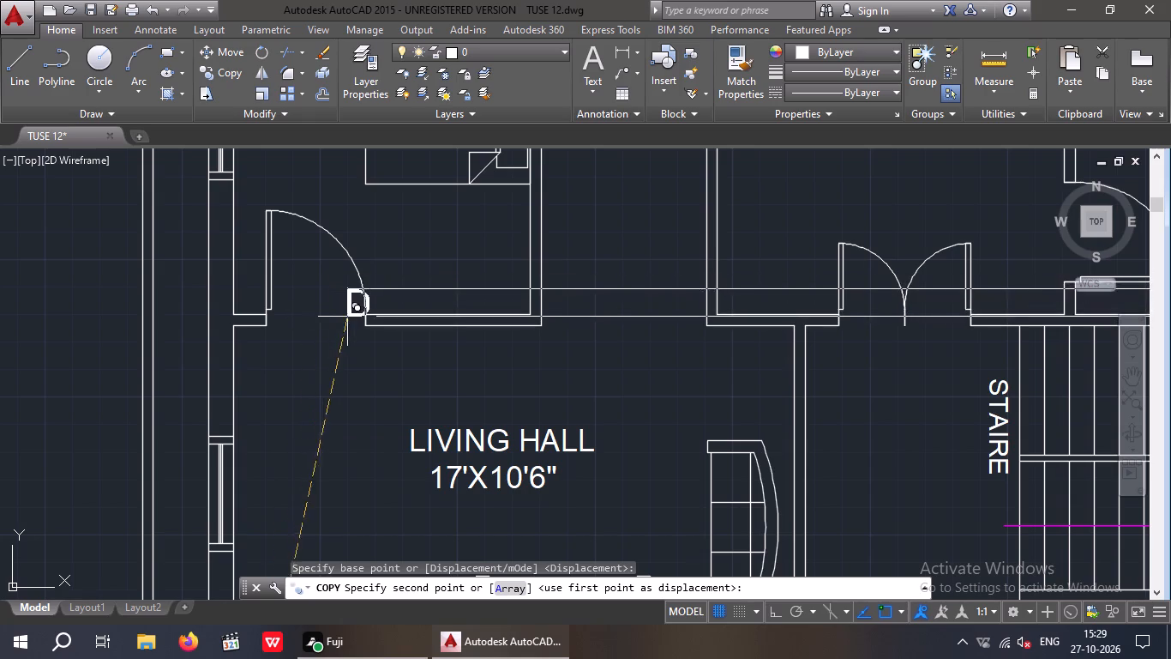
scroll(320, 323, "up", 2)
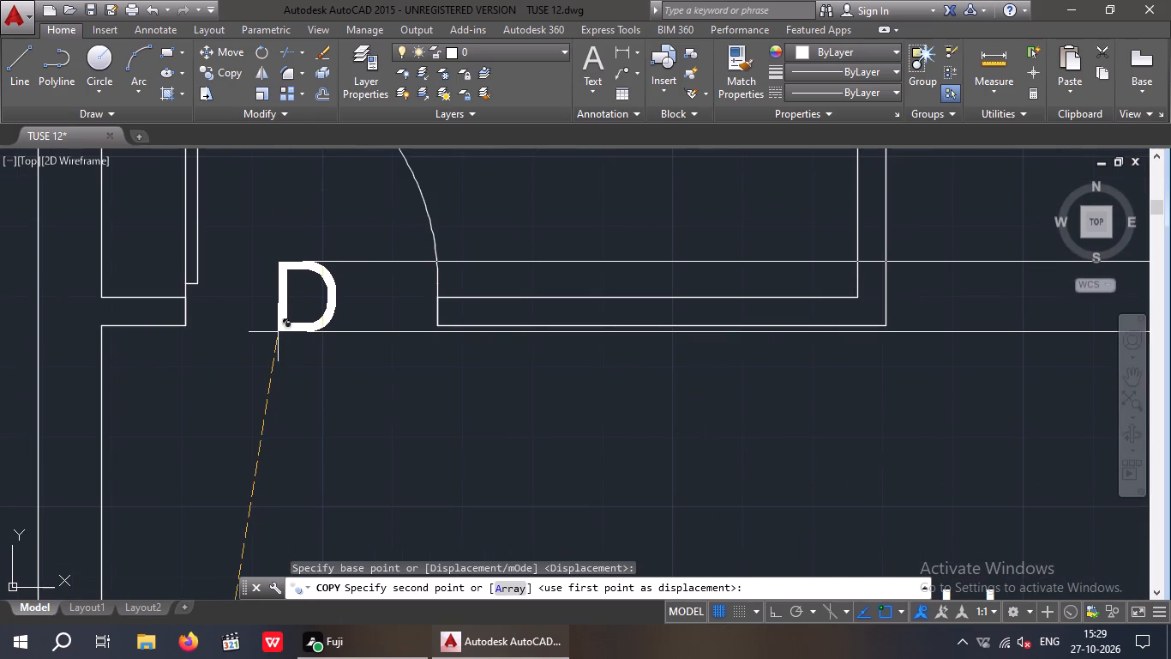
left_click(278, 332)
Place another copy of the D label at the door between the 10'6"X18' living hall and its adjoining 9'X11'8" bedroom.
scroll(281, 336, "down", 2)
scroll(350, 359, "down", 1)
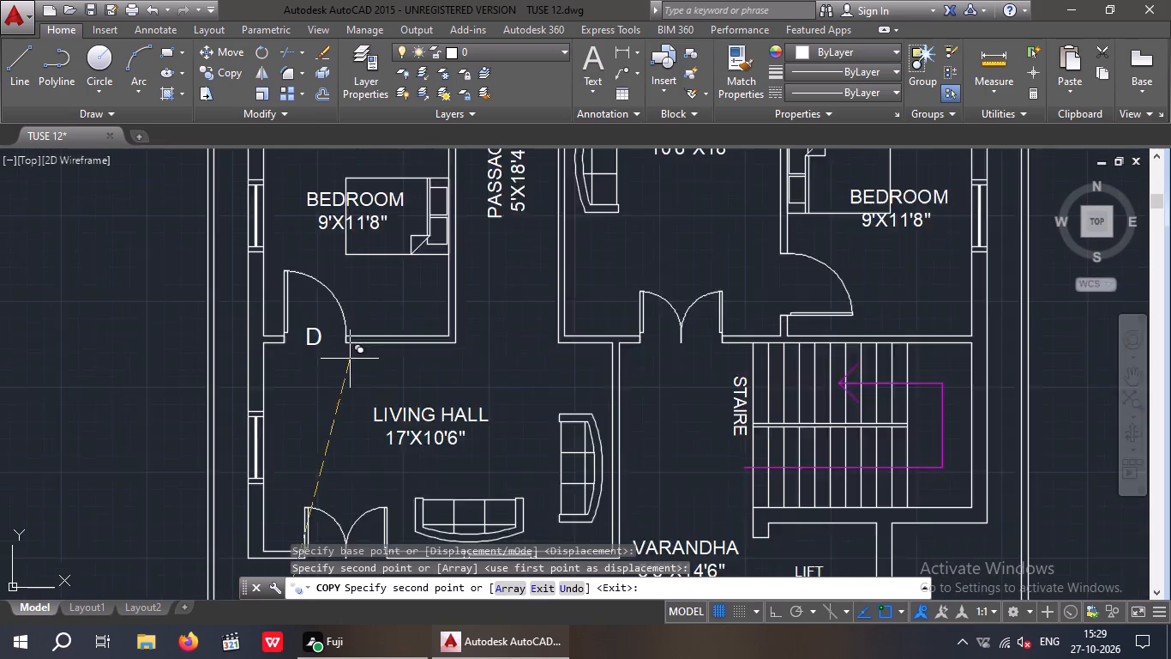
scroll(350, 359, "down", 1)
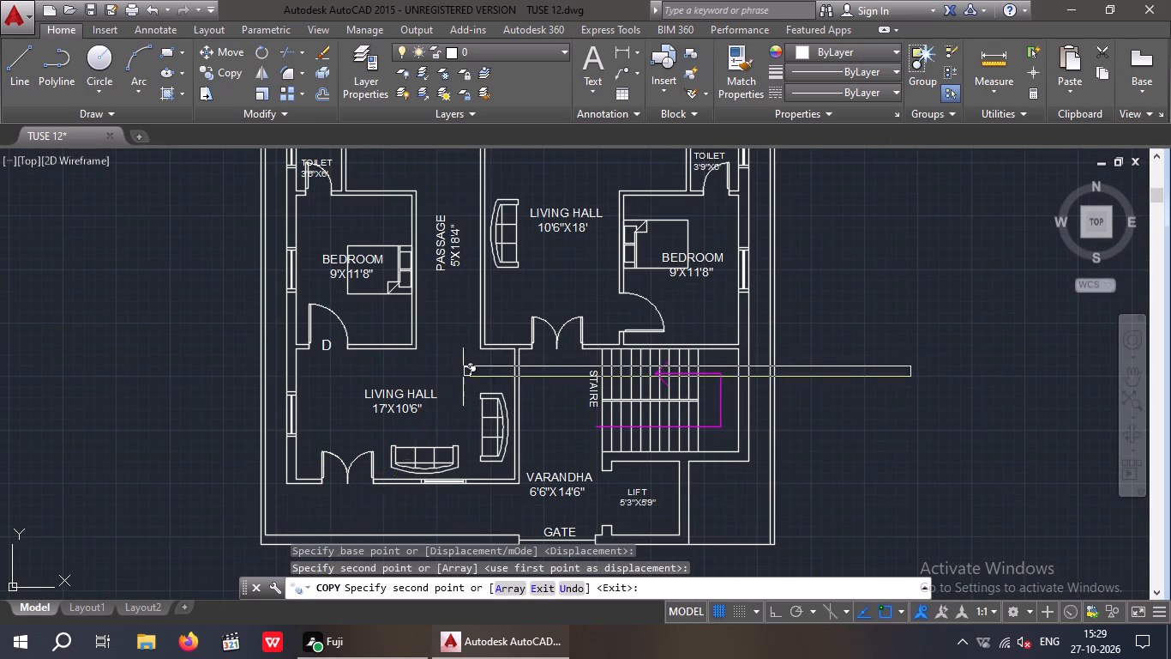
middle_click_drag(458, 378, 300, 482)
scroll(469, 425, "up", 2)
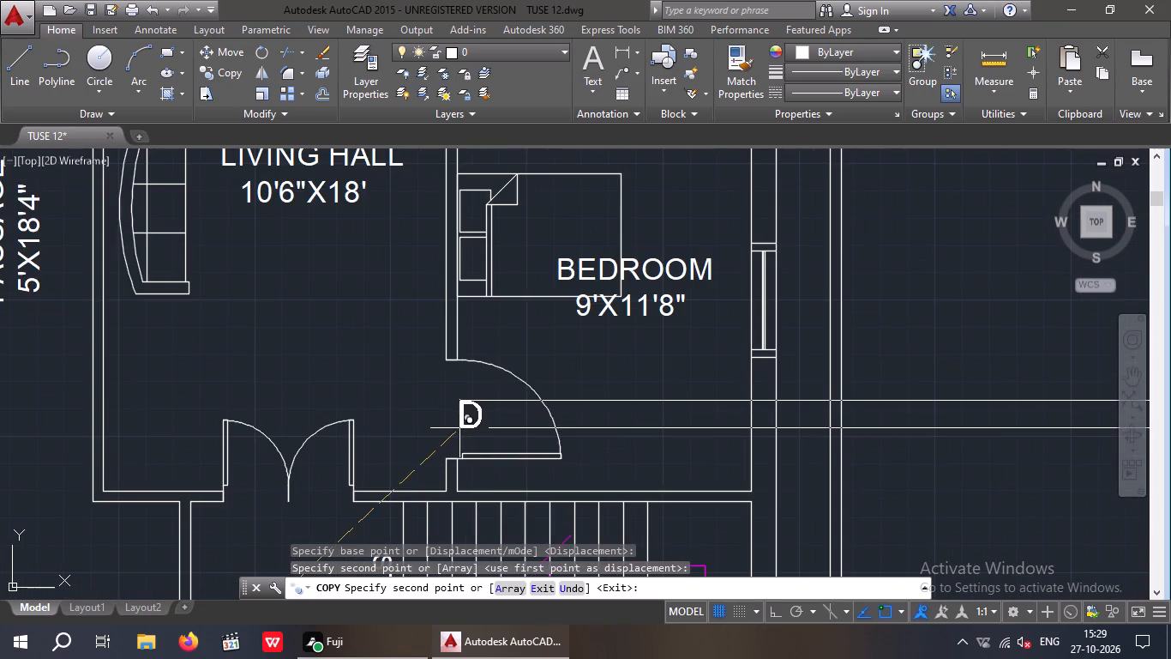
scroll(457, 428, "up", 1)
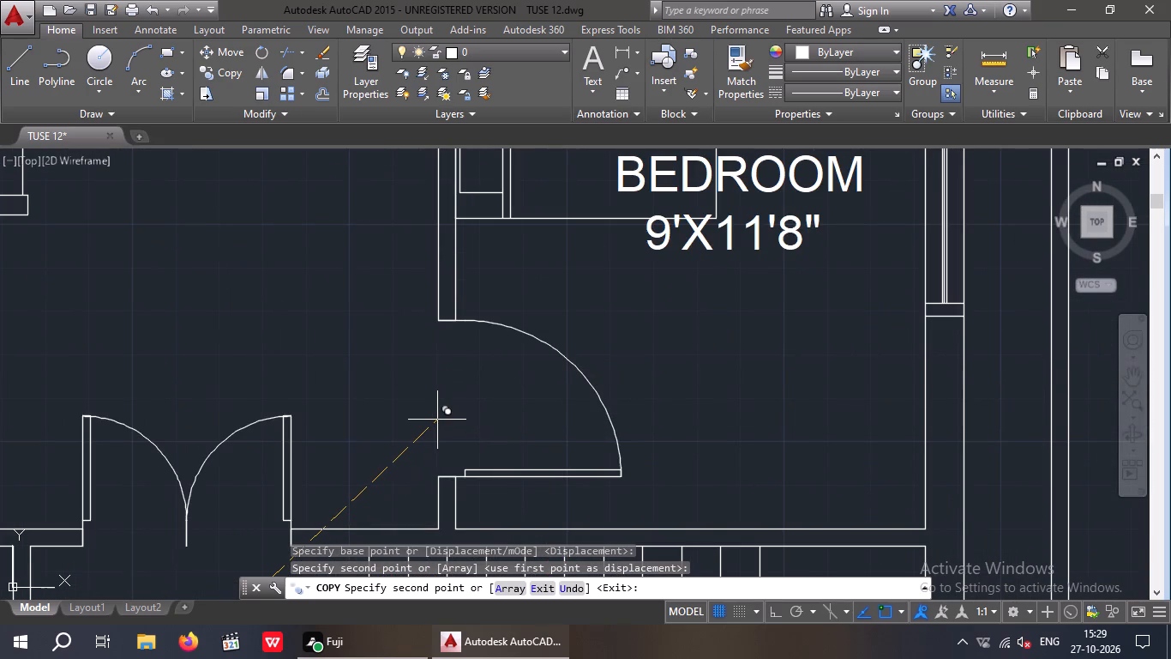
left_click(436, 420)
Place a copy of the D label in the doorway between the right-hand 10'X11' bedroom and the 10'6"X18' living hall.
scroll(416, 375, "down", 4)
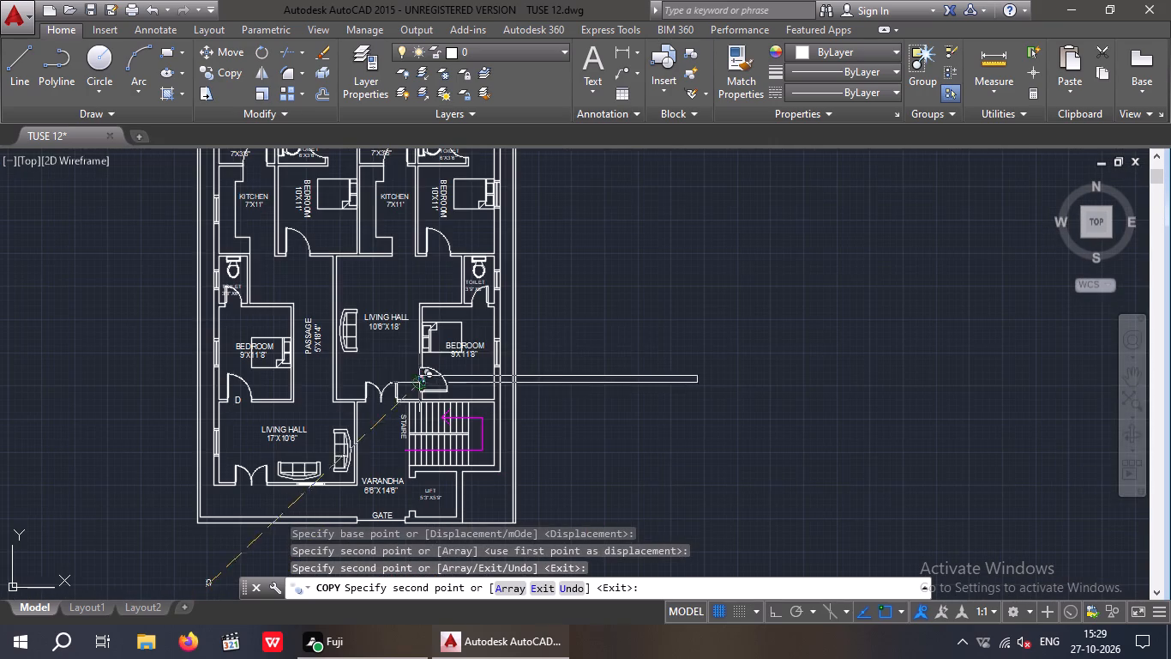
middle_click_drag(398, 353, 416, 448)
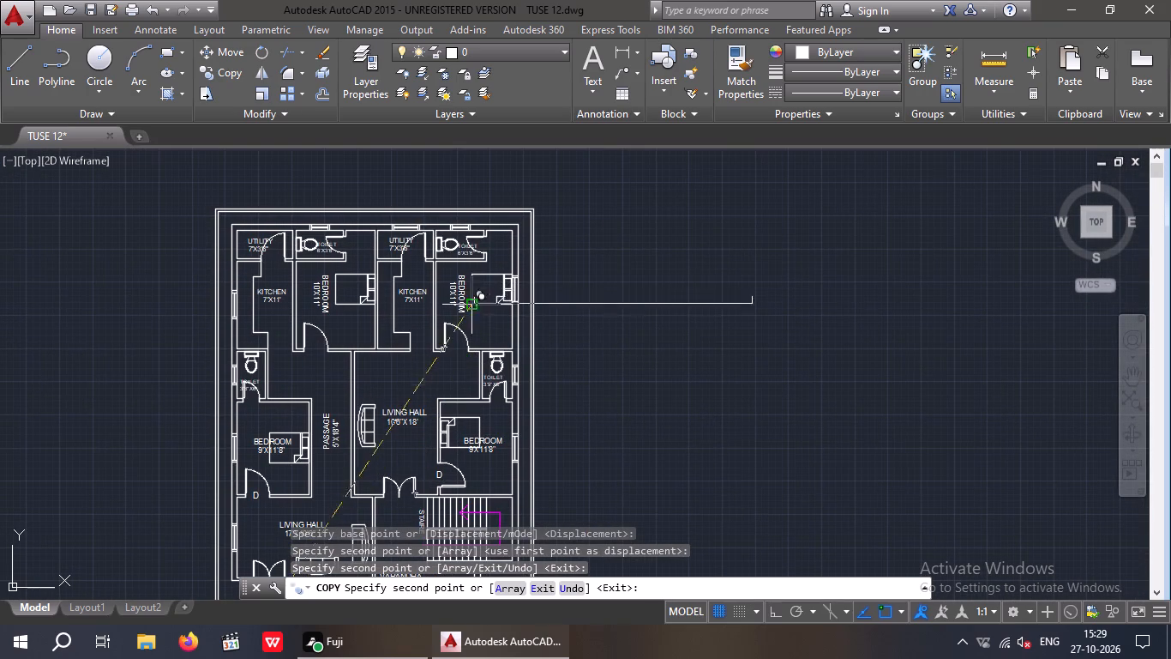
scroll(458, 353, "up", 4)
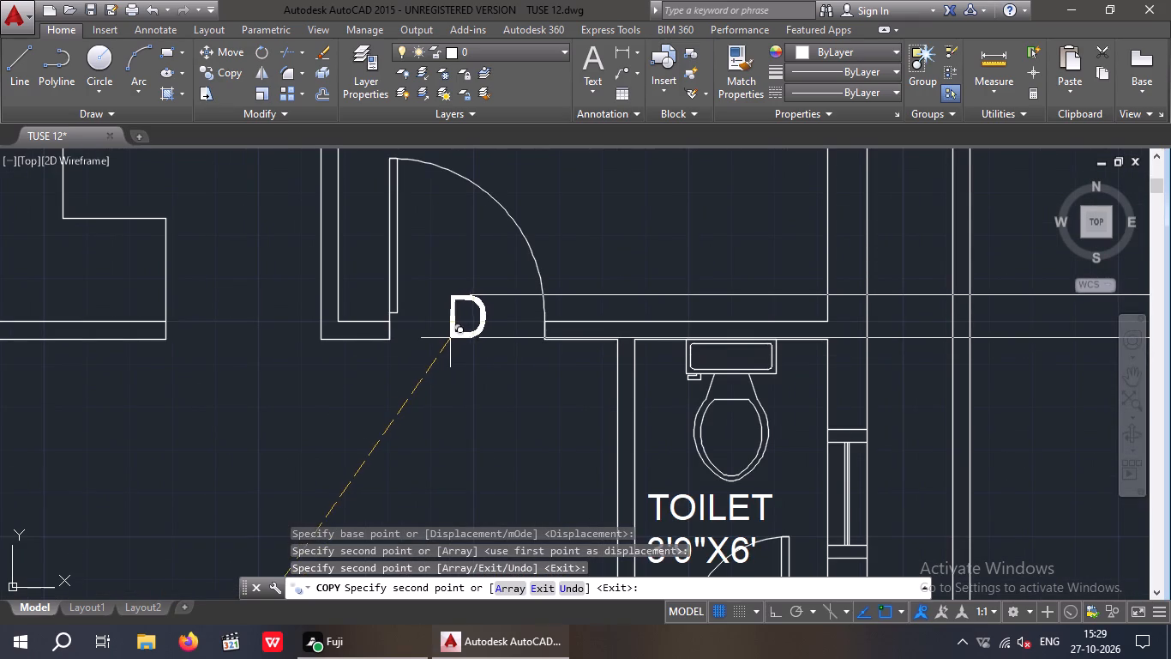
left_click(450, 338)
Place another D label in the doorway of the left-hand 10'X11' bedroom that opens onto the passage, and finish copying.
scroll(447, 323, "down", 3)
middle_click_drag(414, 368, 548, 354)
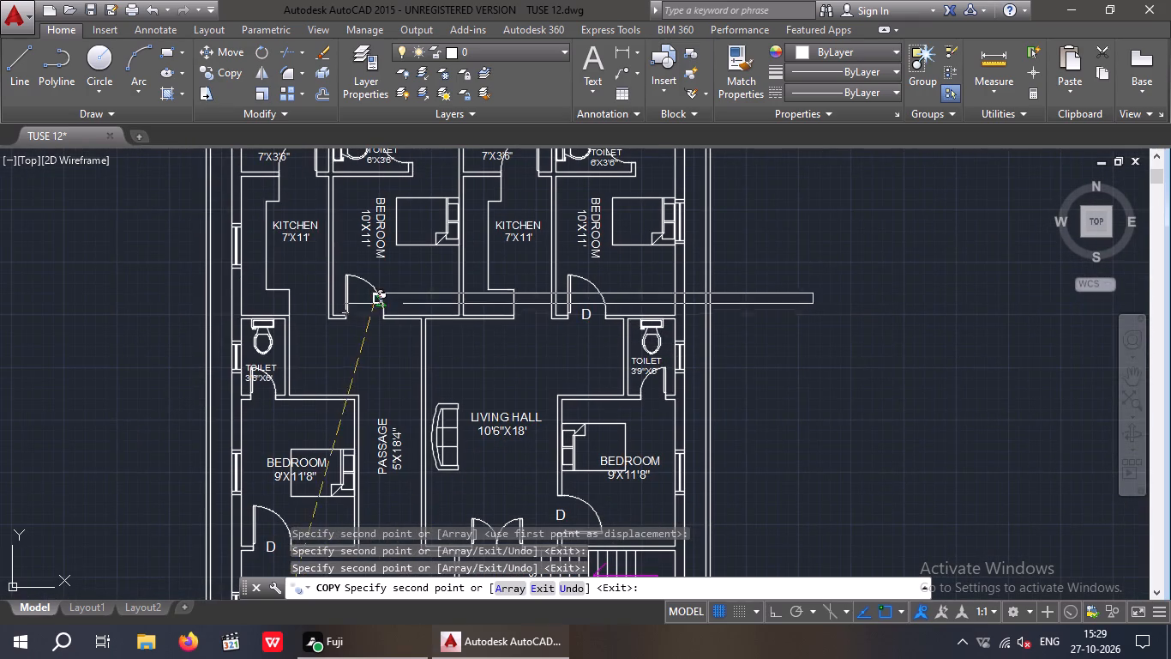
scroll(359, 310, "up", 3)
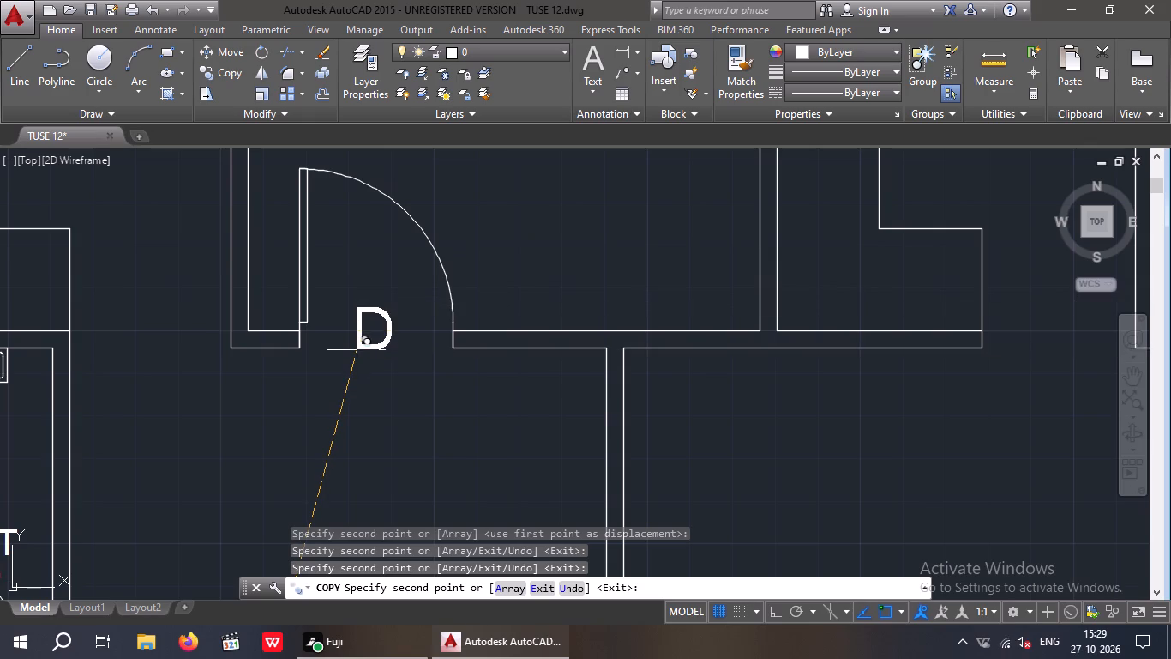
left_click(357, 350)
scroll(363, 332, "down", 3)
middle_click_drag(393, 376, 394, 350)
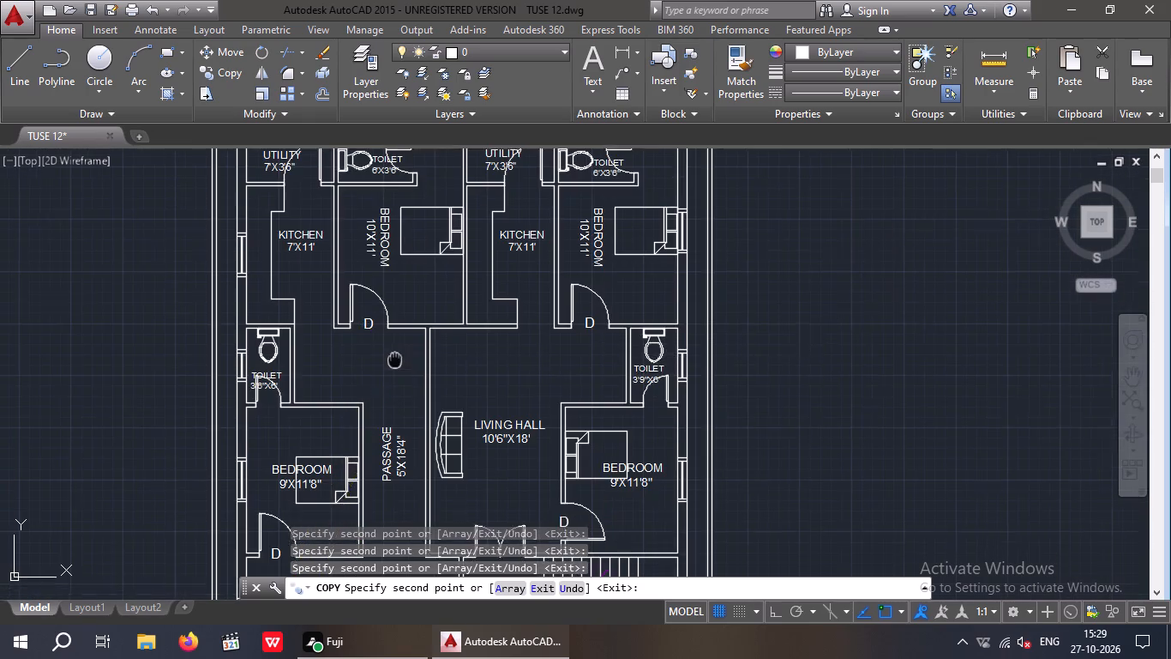
middle_click_drag(394, 350, 413, 241)
middle_click_drag(510, 364, 486, 373)
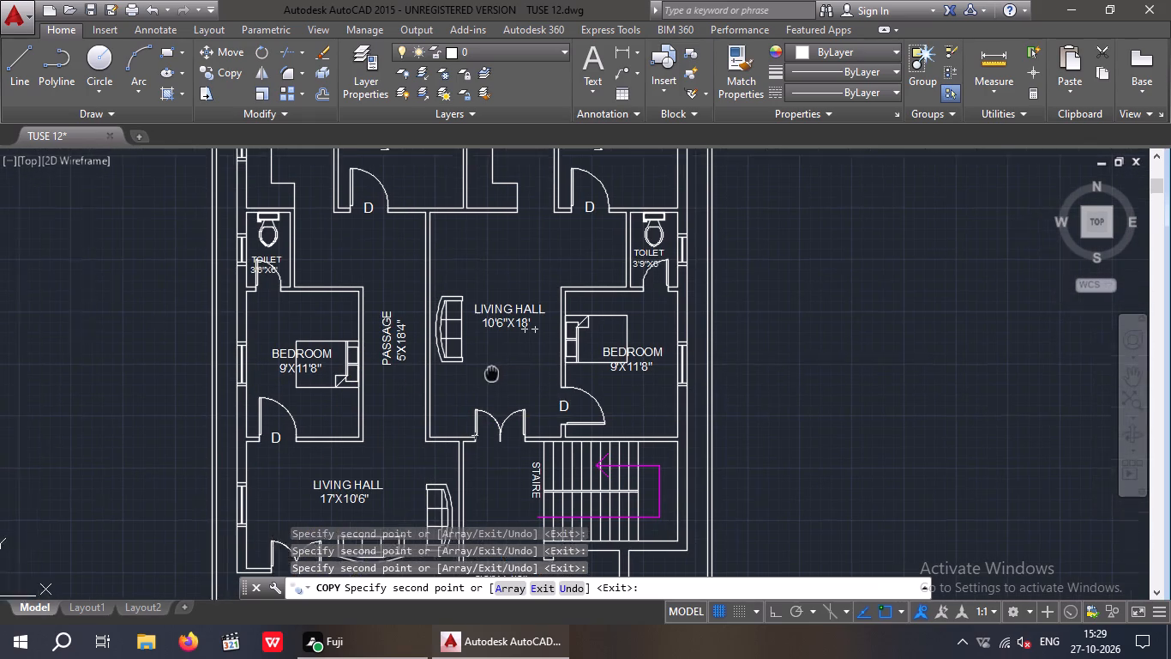
middle_click_drag(486, 373, 418, 374)
scroll(450, 375, "down", 3)
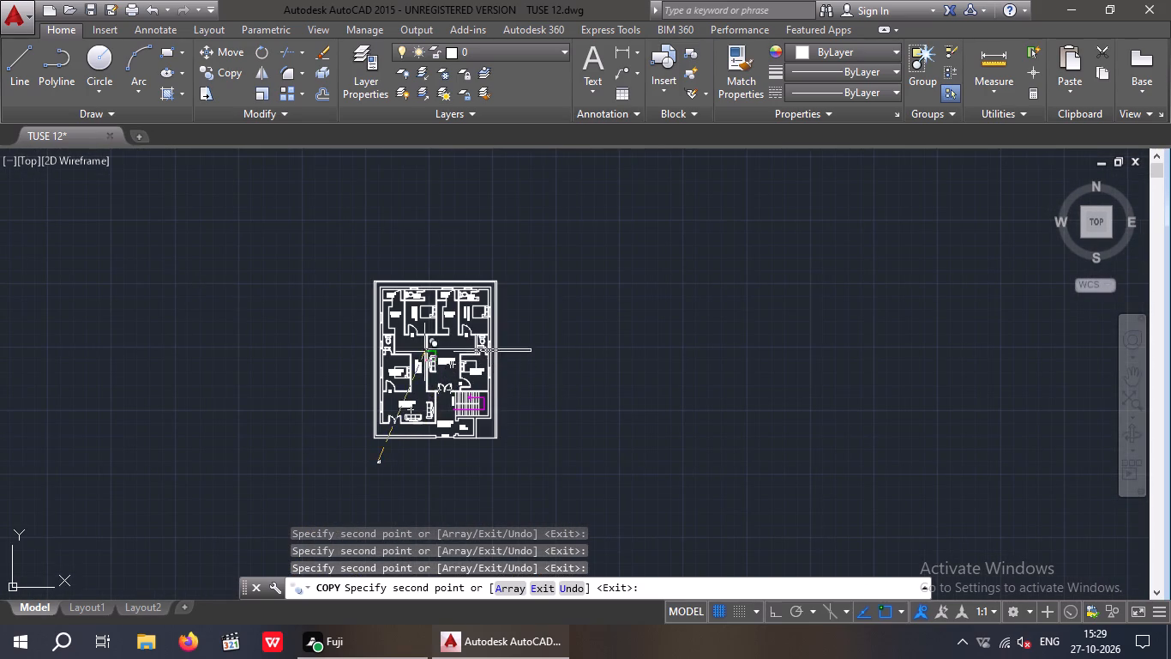
scroll(413, 342, "up", 3)
key("Escape")
Change the original D text below the floor plan to D1.
scroll(435, 338, "down", 1)
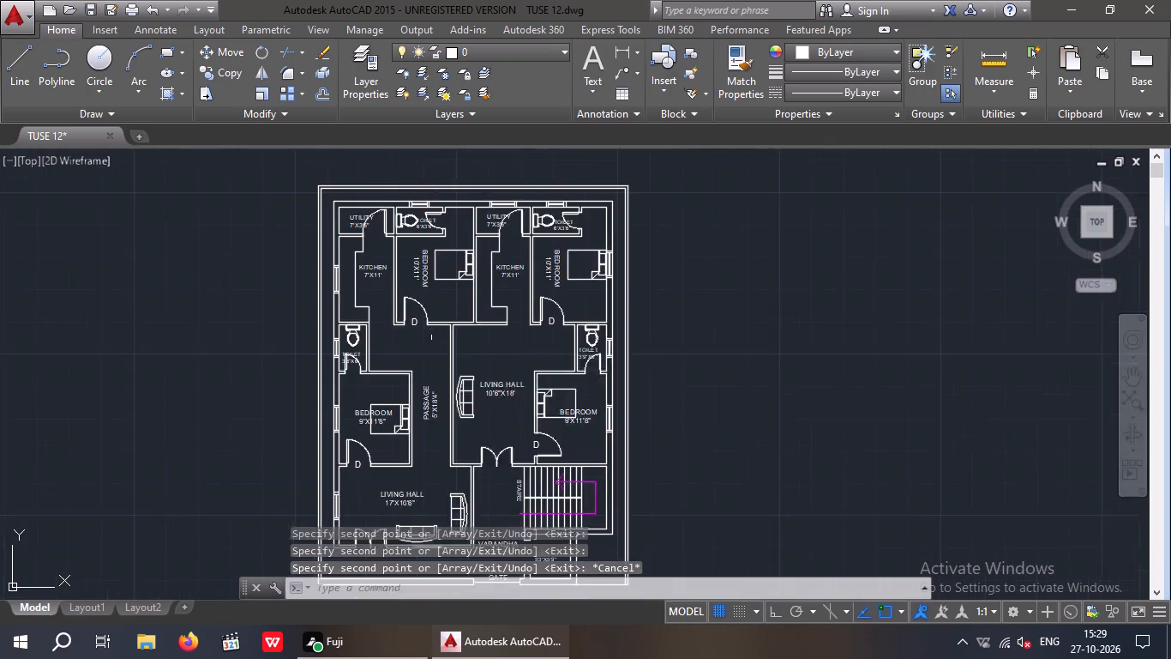
middle_click_drag(434, 337, 303, 361)
scroll(583, 309, "down", 1)
middle_click_drag(507, 469, 539, 314)
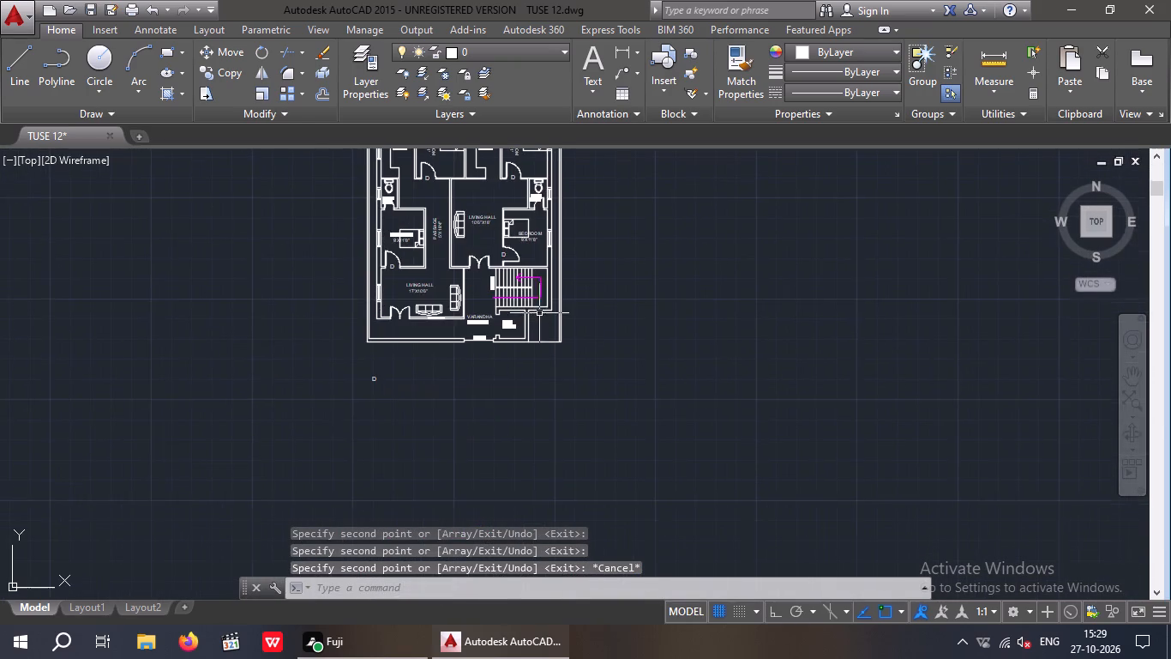
scroll(375, 387, "up", 3)
double_click(369, 358)
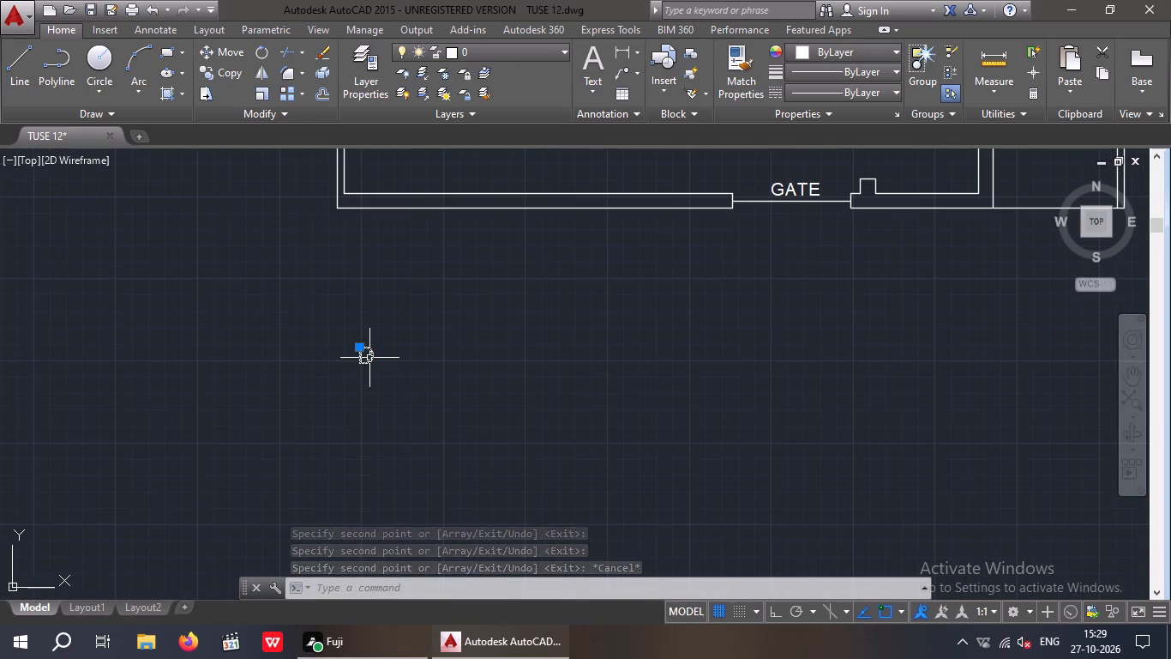
key("1")
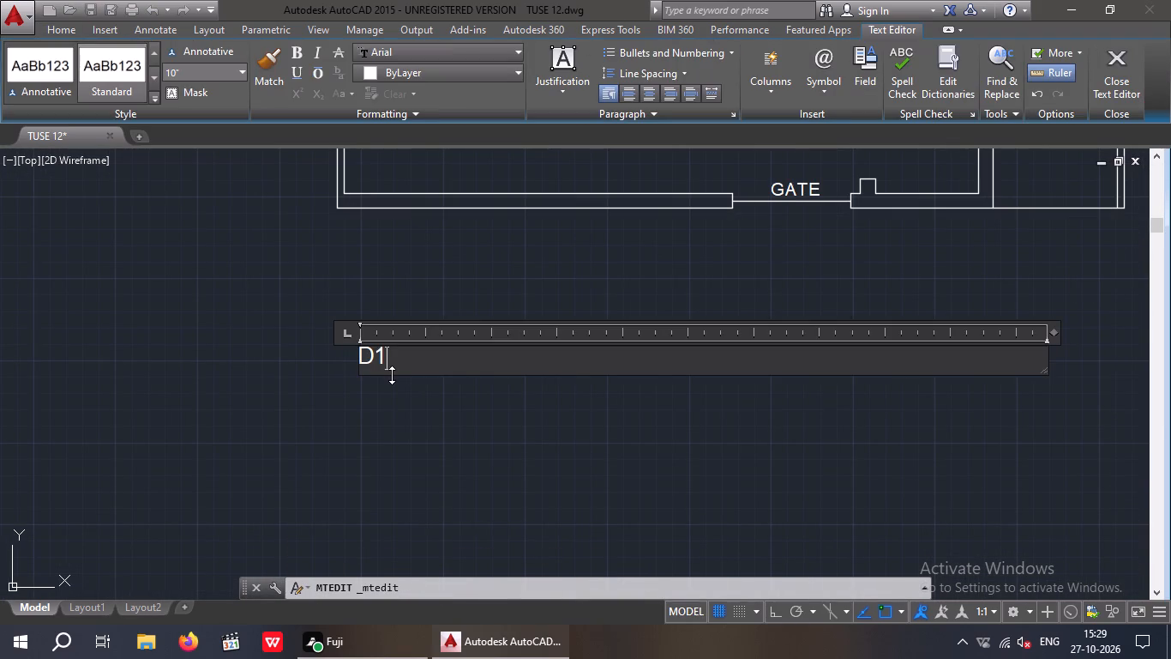
left_click(387, 446)
Copy the D1 label from below the plan into the door opening of the 3'6"X6' toilet.
left_click_drag(426, 329, 379, 372)
left_click(315, 390)
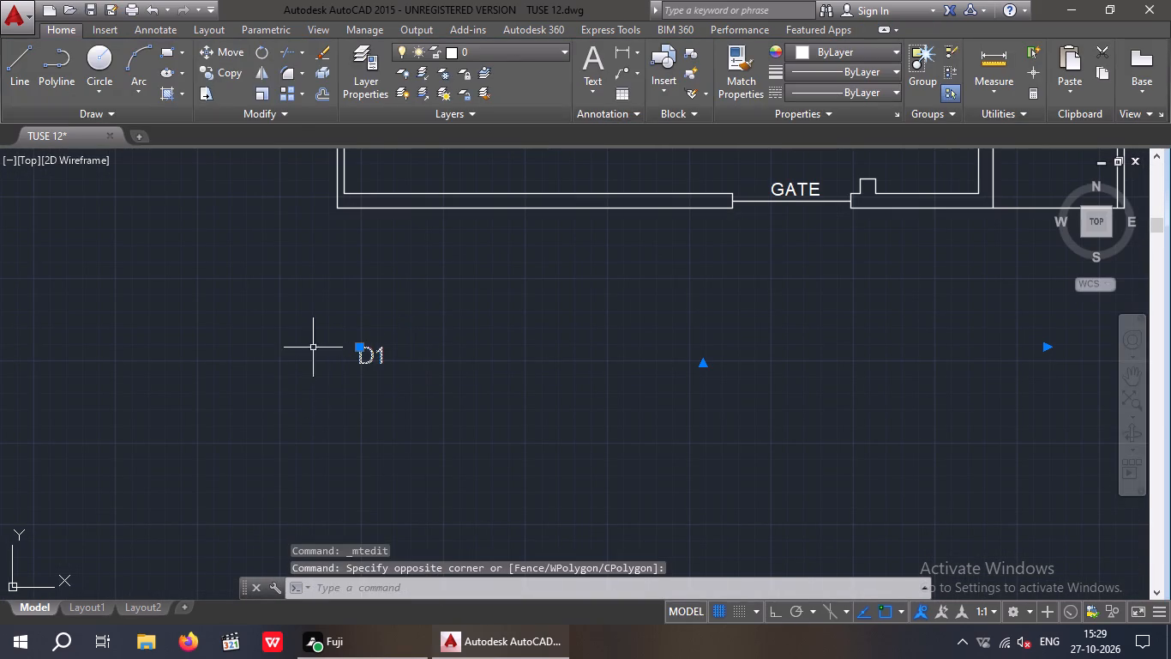
left_click(222, 76)
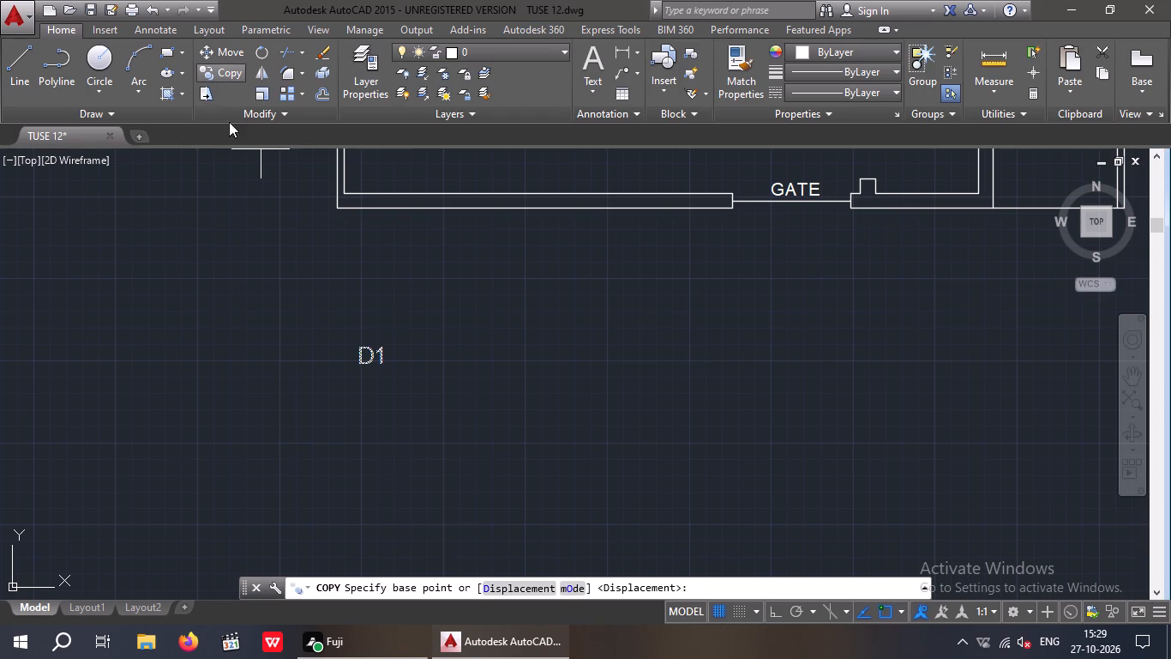
left_click(359, 365)
scroll(375, 340, "down", 2)
middle_click_drag(381, 354, 362, 474)
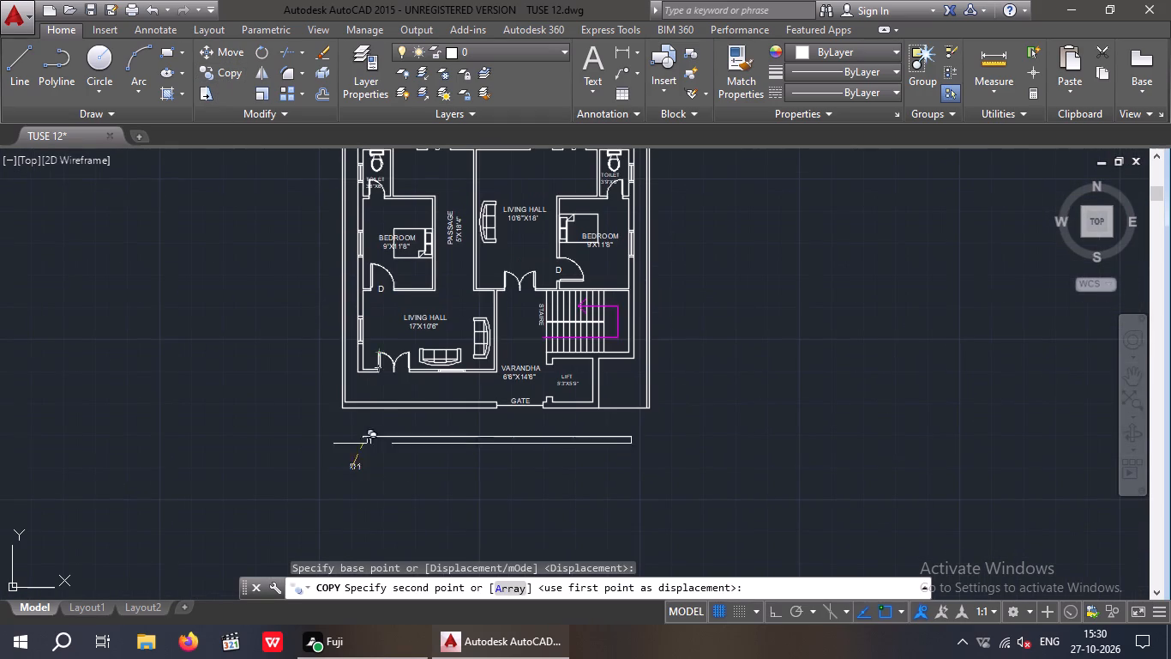
middle_click_drag(375, 232, 357, 347)
scroll(354, 320, "up", 3)
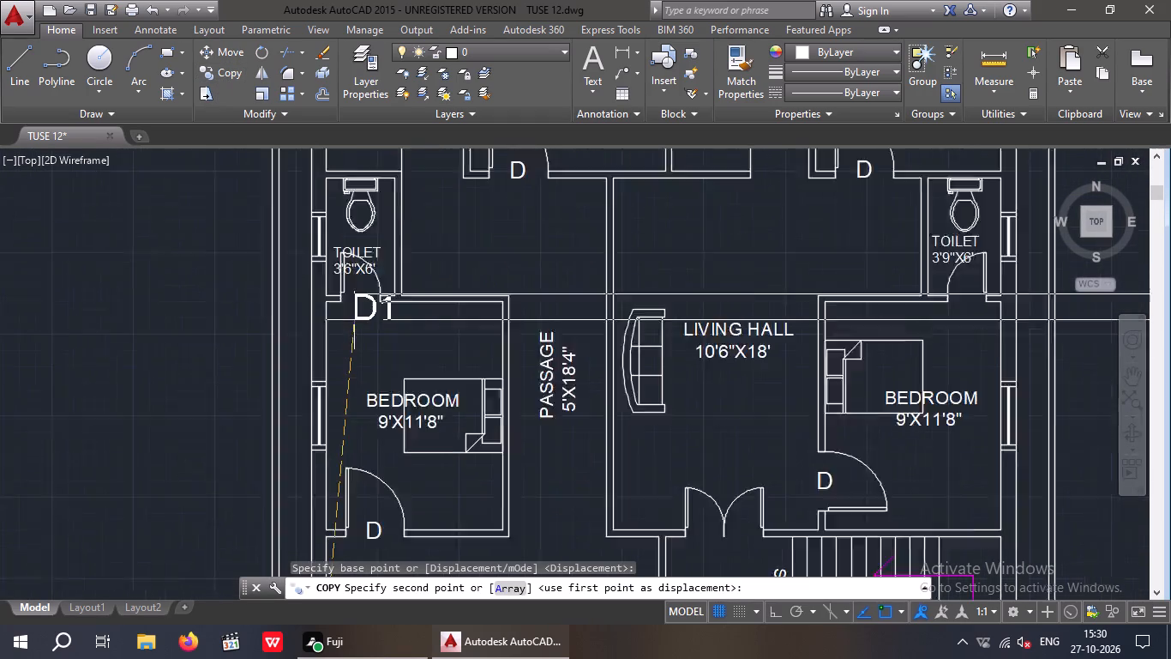
scroll(338, 304, "up", 3)
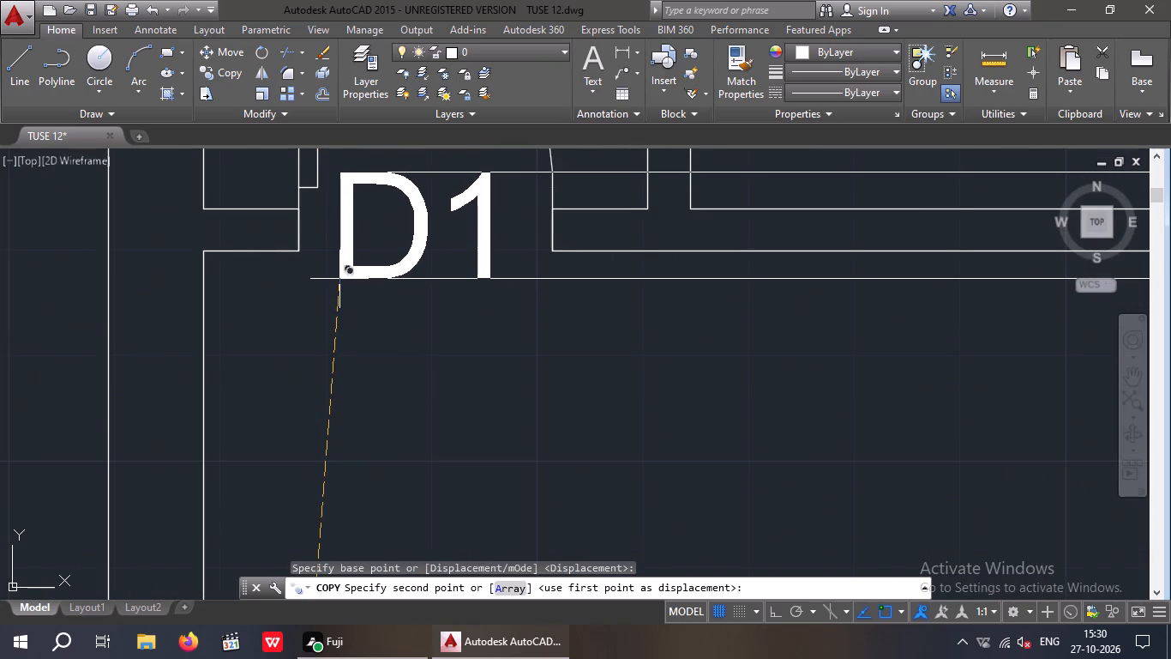
left_click(339, 279)
Place another copy of the D1 label in the door opening of the 3'9"X6' toilet.
scroll(346, 299, "down", 4)
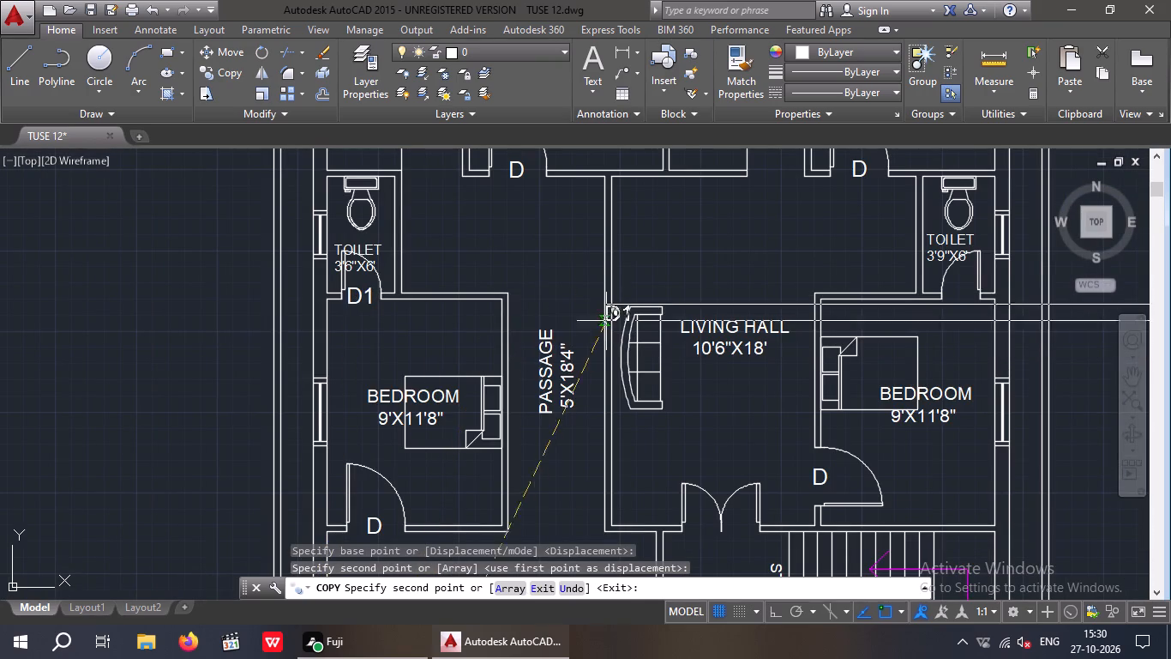
middle_click_drag(535, 276, 171, 365)
scroll(594, 388, "up", 3)
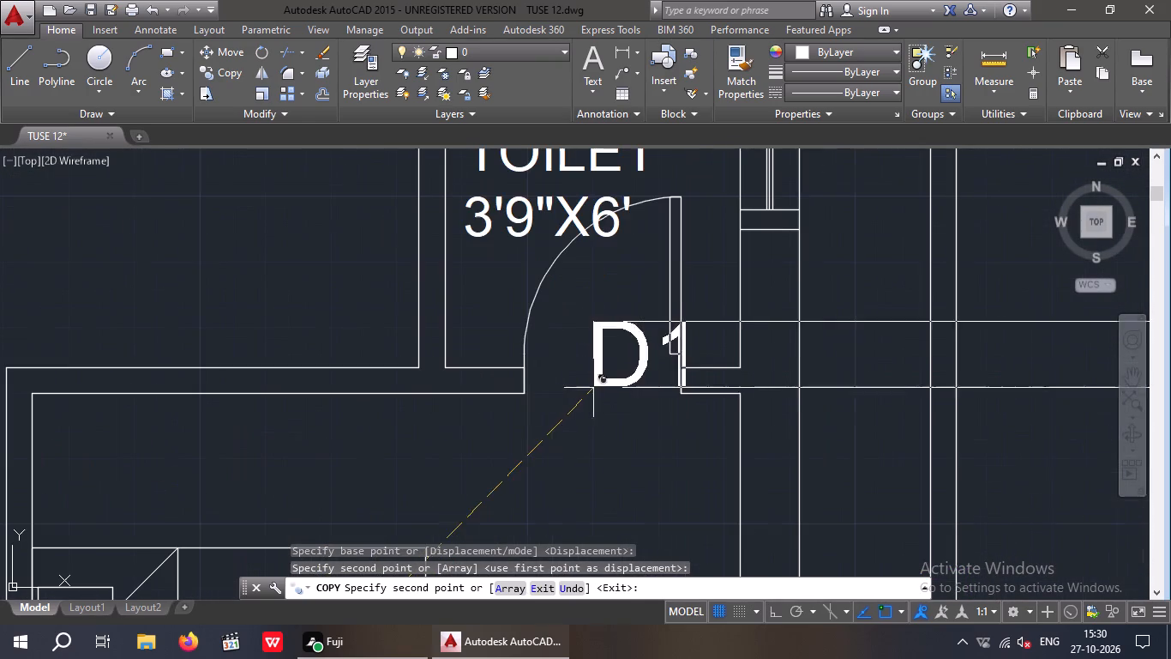
left_click(561, 400)
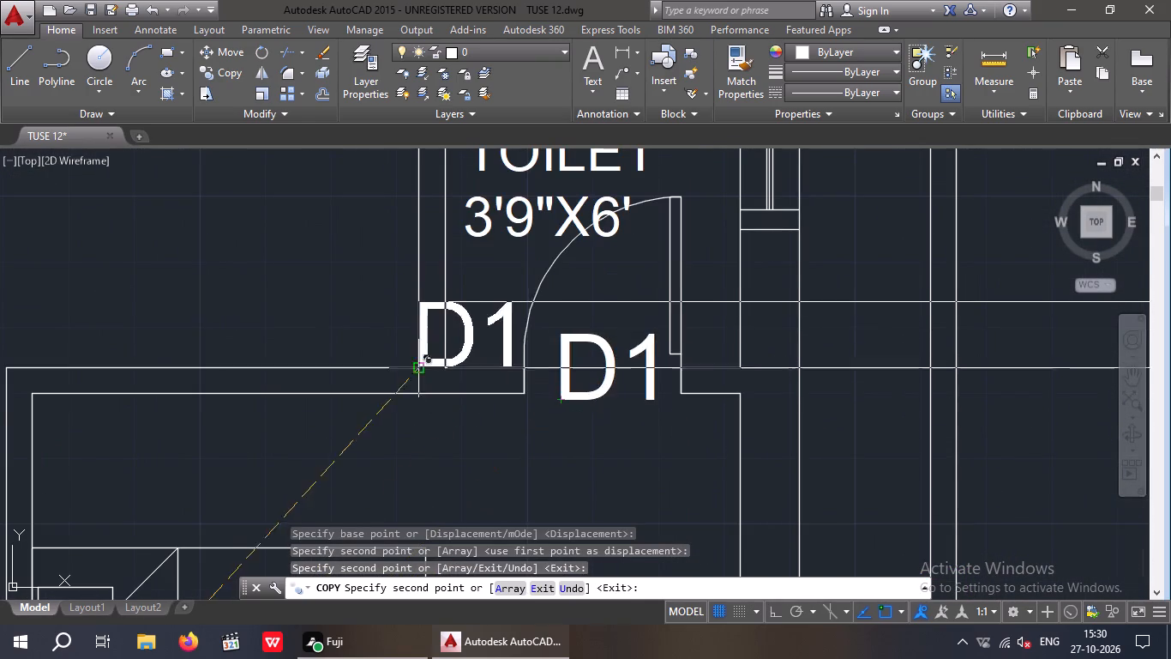
Place a D1 label at the door of the 6'X3'6" toilet above the right-hand 10'X11' bedroom.
scroll(408, 353, "down", 3)
middle_click_drag(369, 349, 426, 562)
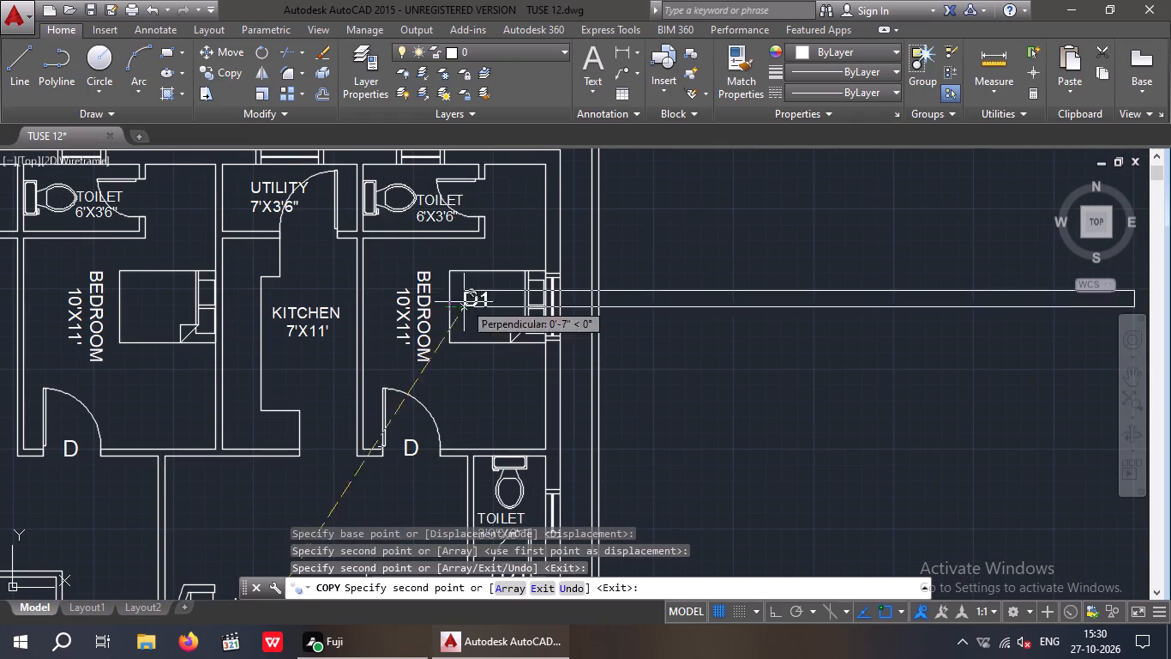
scroll(470, 193, "up", 3)
middle_click_drag(472, 237, 457, 370)
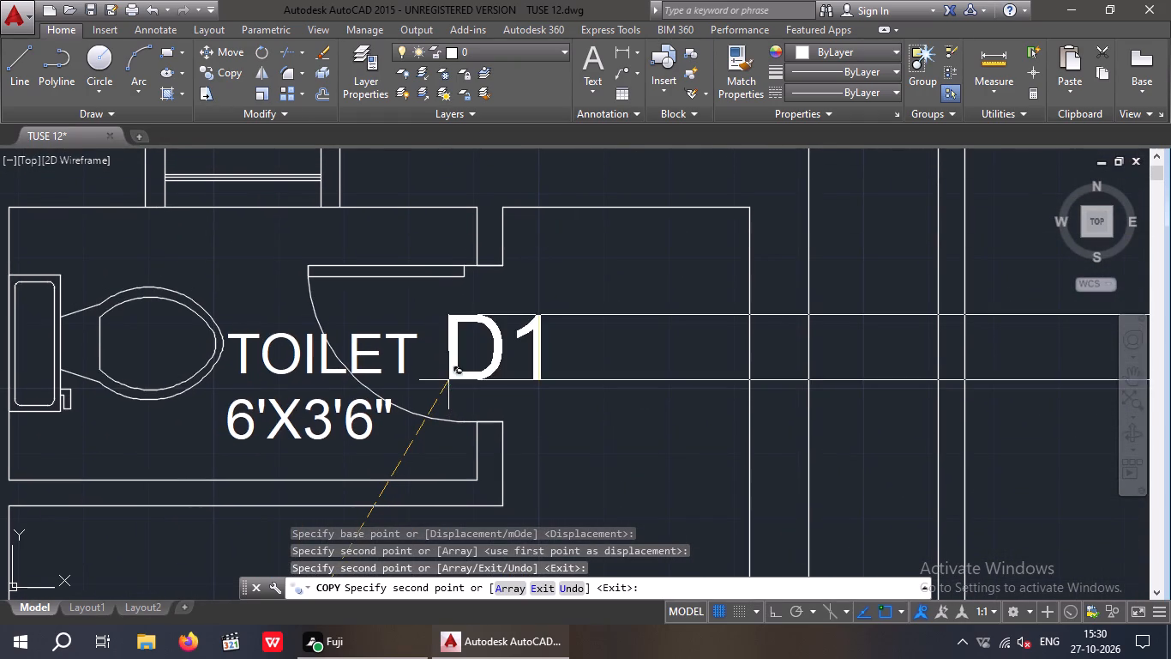
left_click(448, 380)
Place a D1 label at the door of the 6'X3'6" toilet above the left-hand 10'X11' bedroom, and finish copying.
scroll(461, 371, "down", 5)
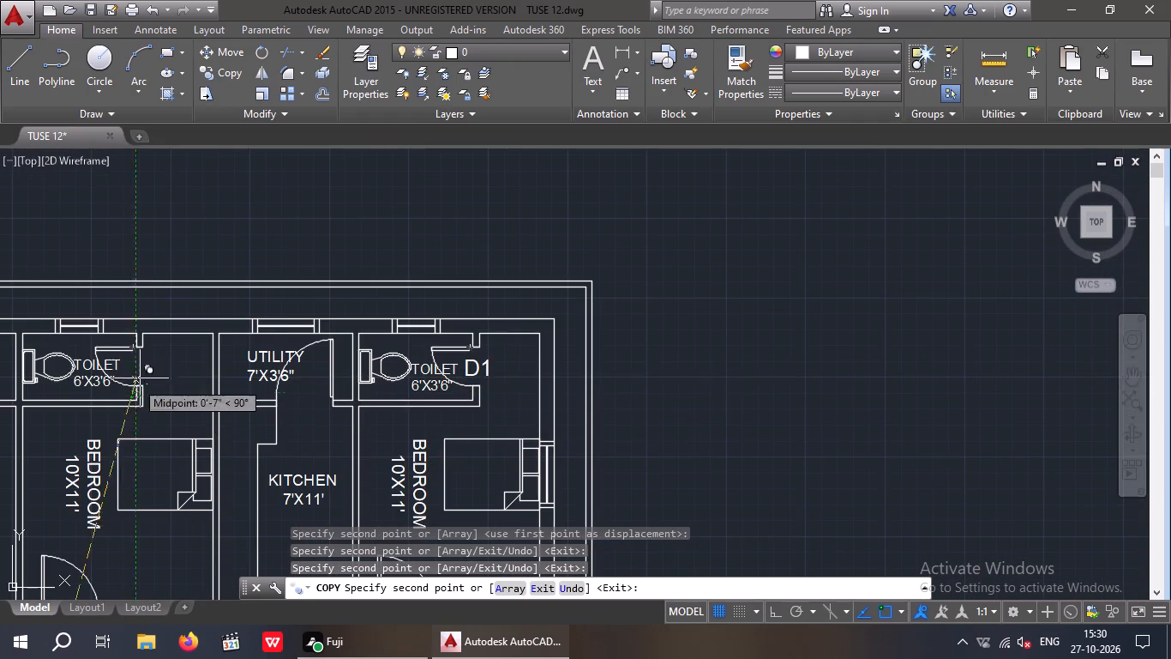
scroll(140, 384, "up", 3)
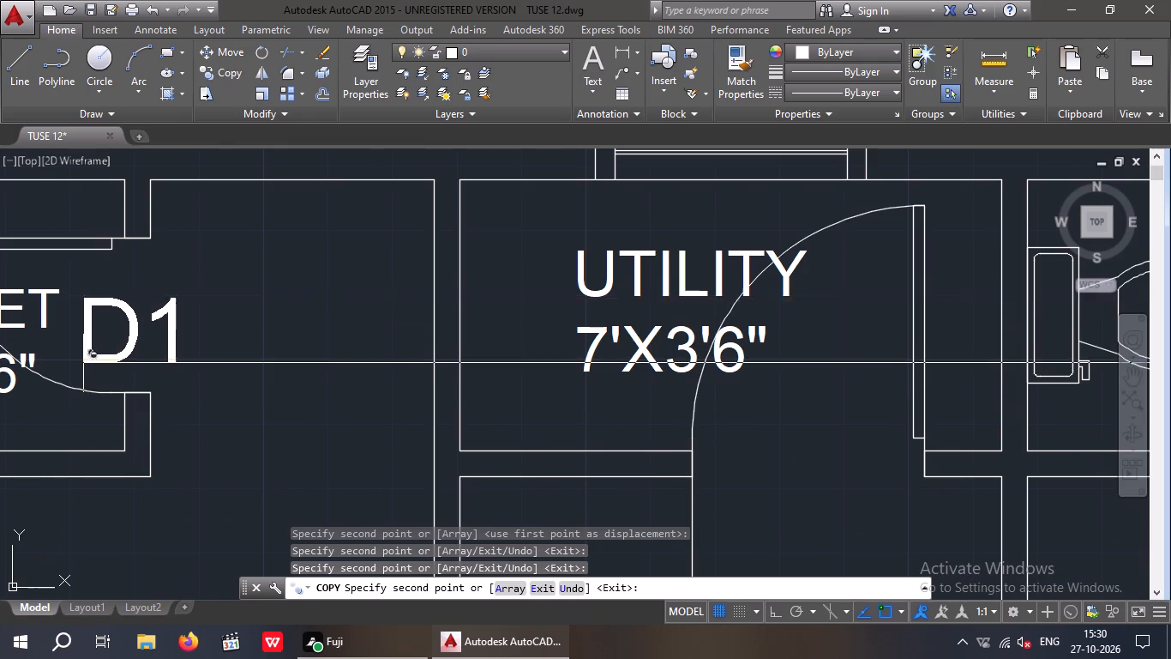
left_click(87, 359)
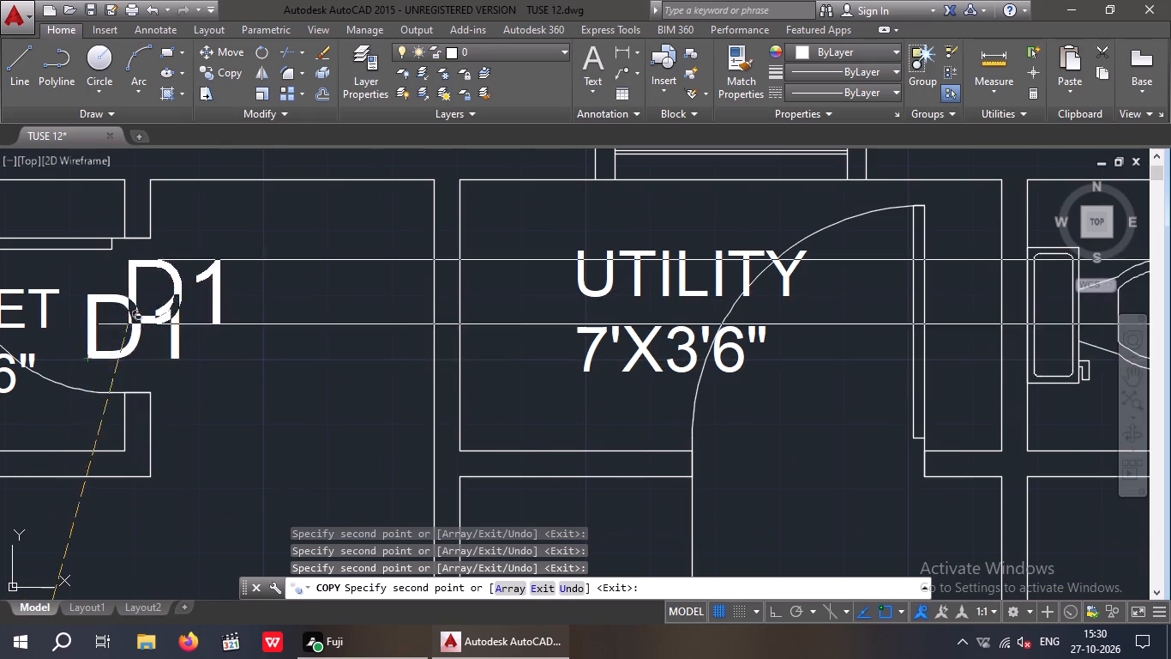
scroll(154, 307, "down", 4)
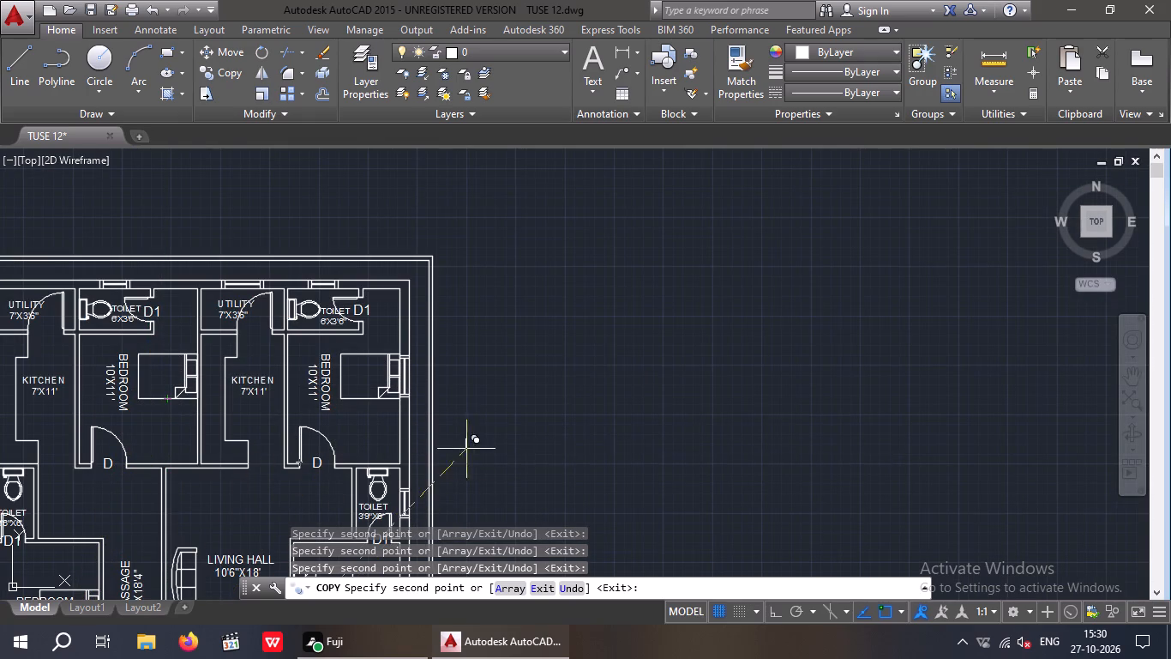
middle_click_drag(507, 446, 594, 392)
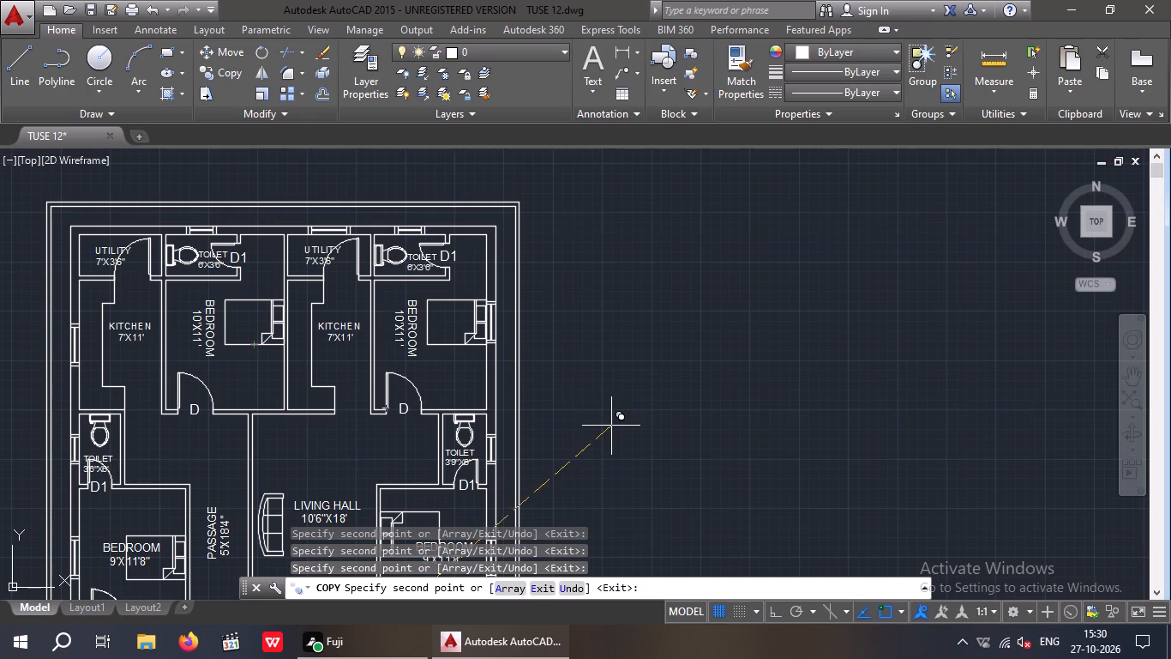
key("Escape")
Replace the original D1 text below the floor plan with O.
middle_click_drag(585, 423, 591, 266)
scroll(587, 320, "down", 1)
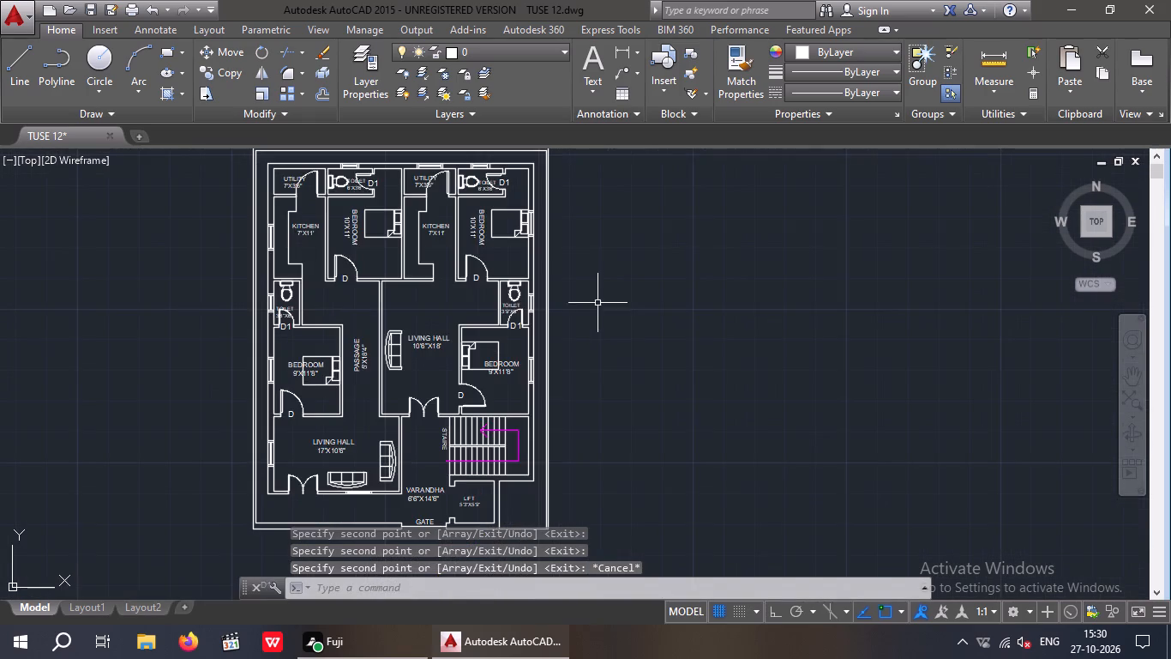
middle_click_drag(610, 395, 642, 268)
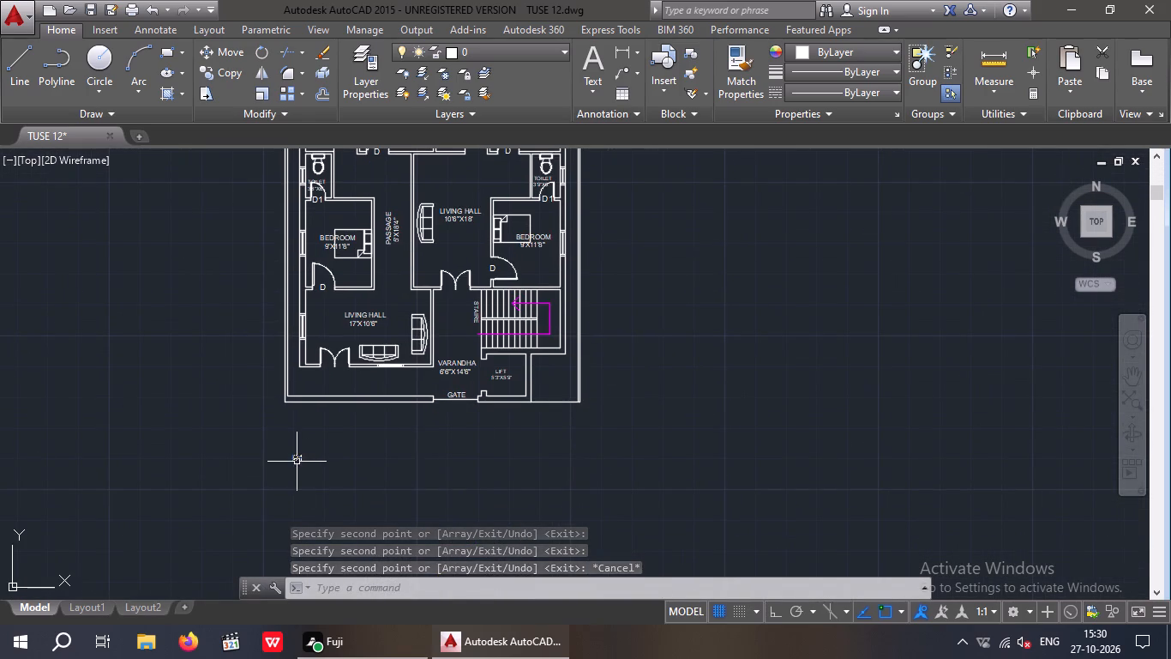
double_click(297, 461)
left_click(308, 463)
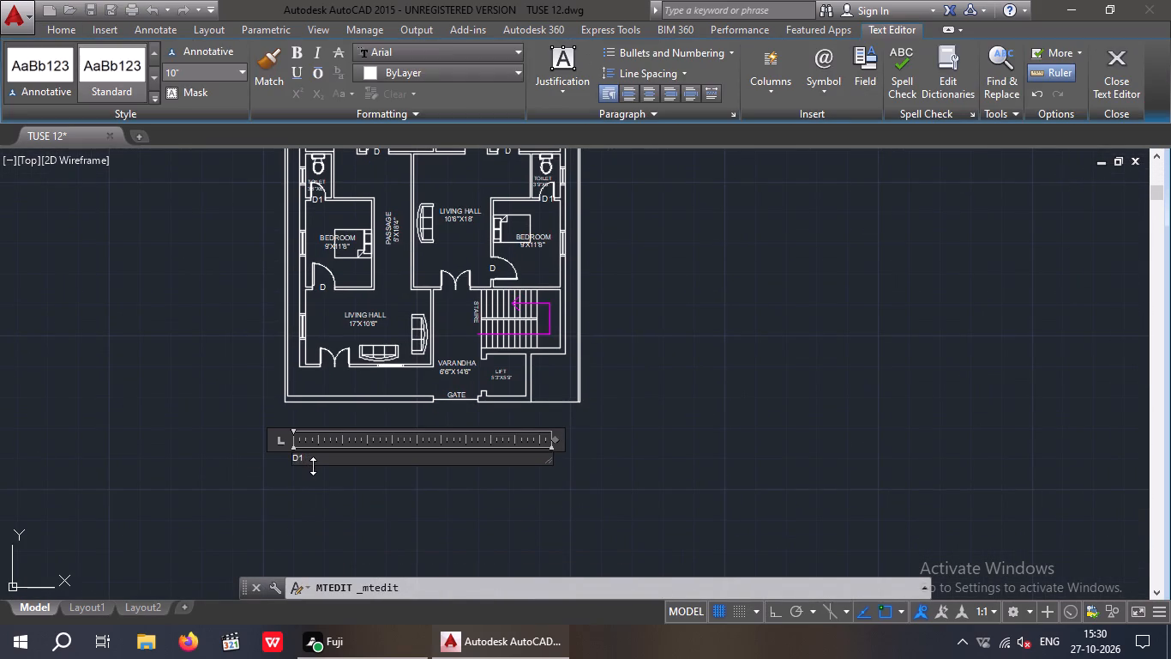
key("Right")
key("BackSpace")
key("BackSpace")
key("o")
left_click(277, 490)
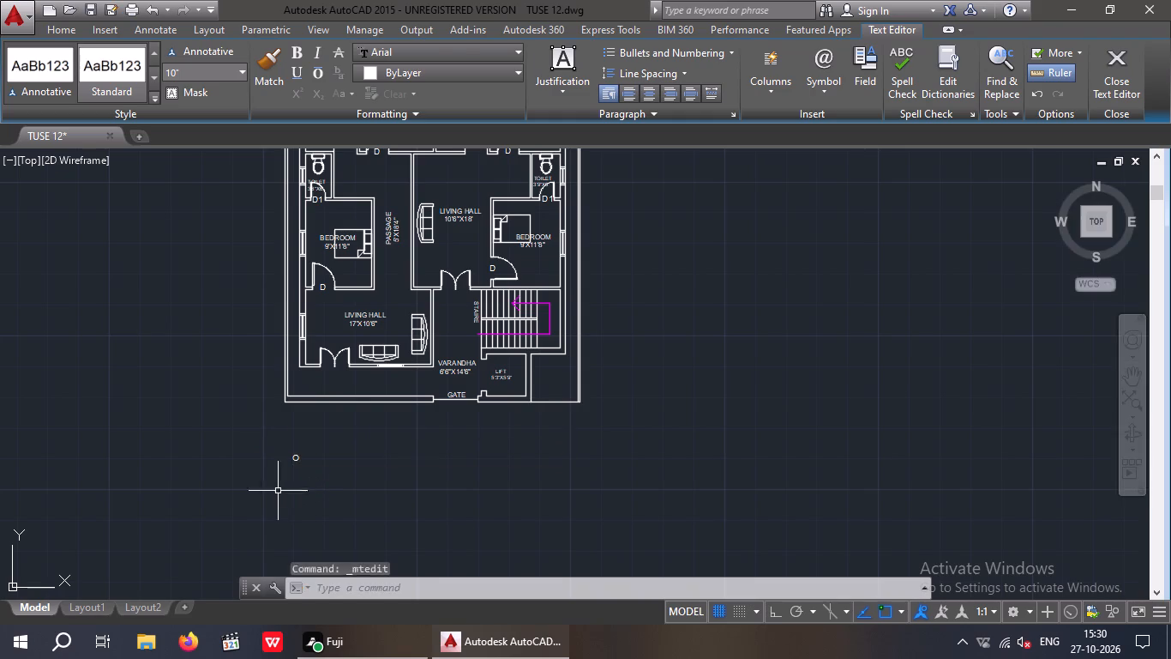
Copy the O text below the floor plan into the bottom opening of the left-hand 7'X11' kitchen.
scroll(294, 465, "up", 2)
left_click_drag(311, 425, 271, 466)
left_click(267, 468)
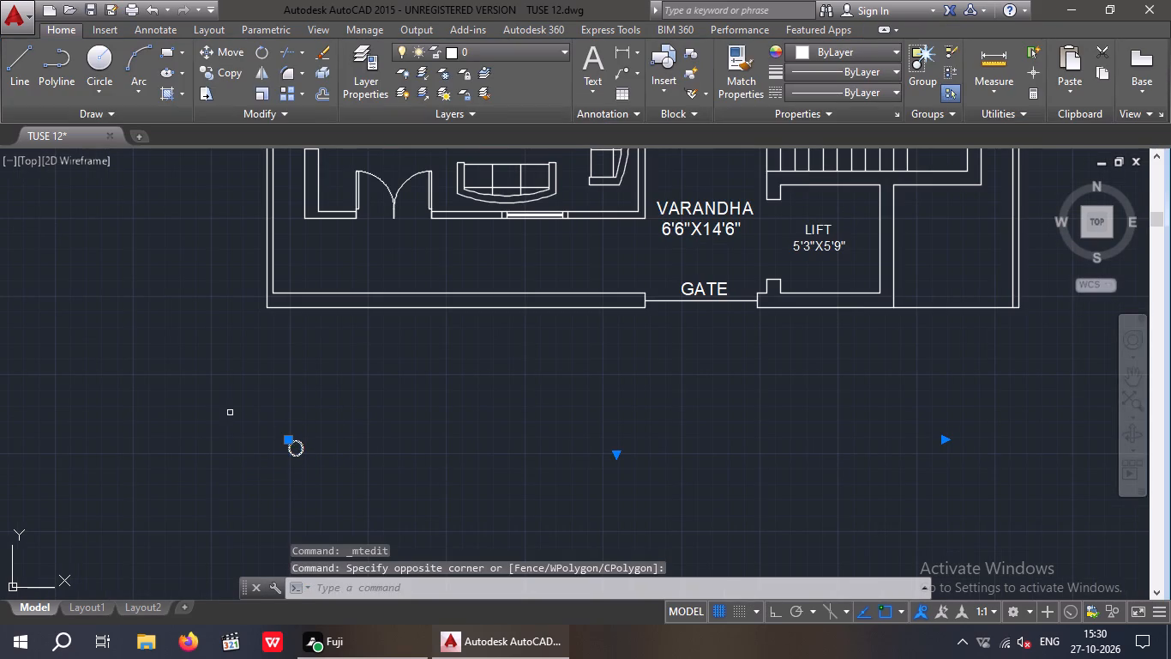
left_click(235, 80)
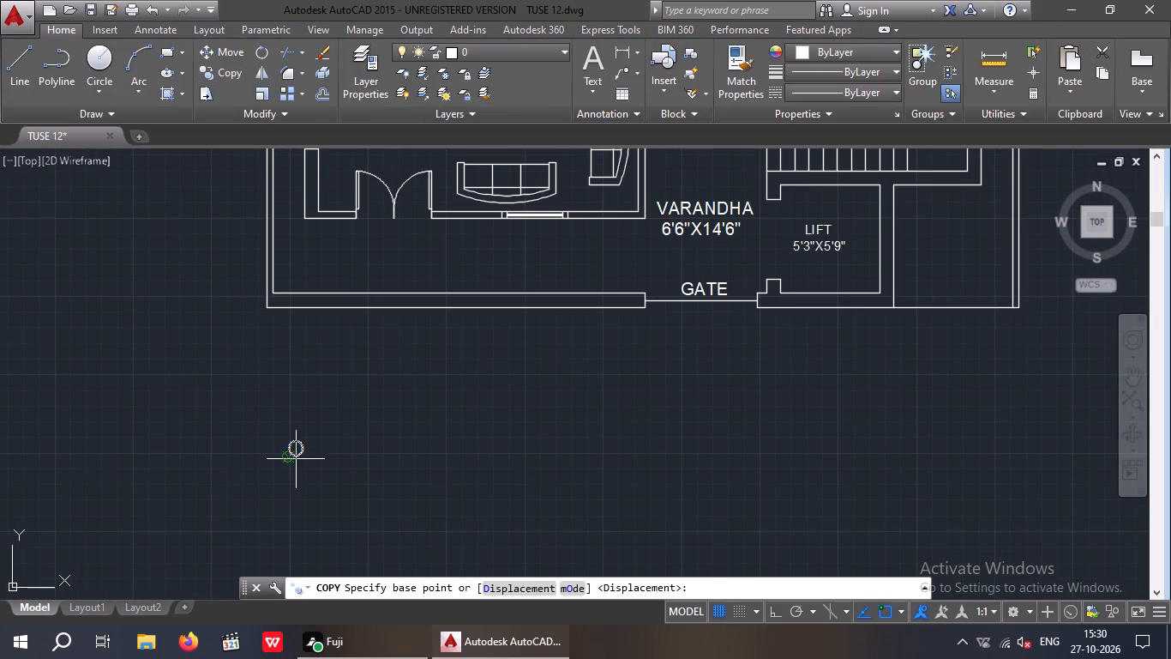
left_click(295, 456)
scroll(341, 457, "down", 2)
middle_click_drag(336, 494, 315, 614)
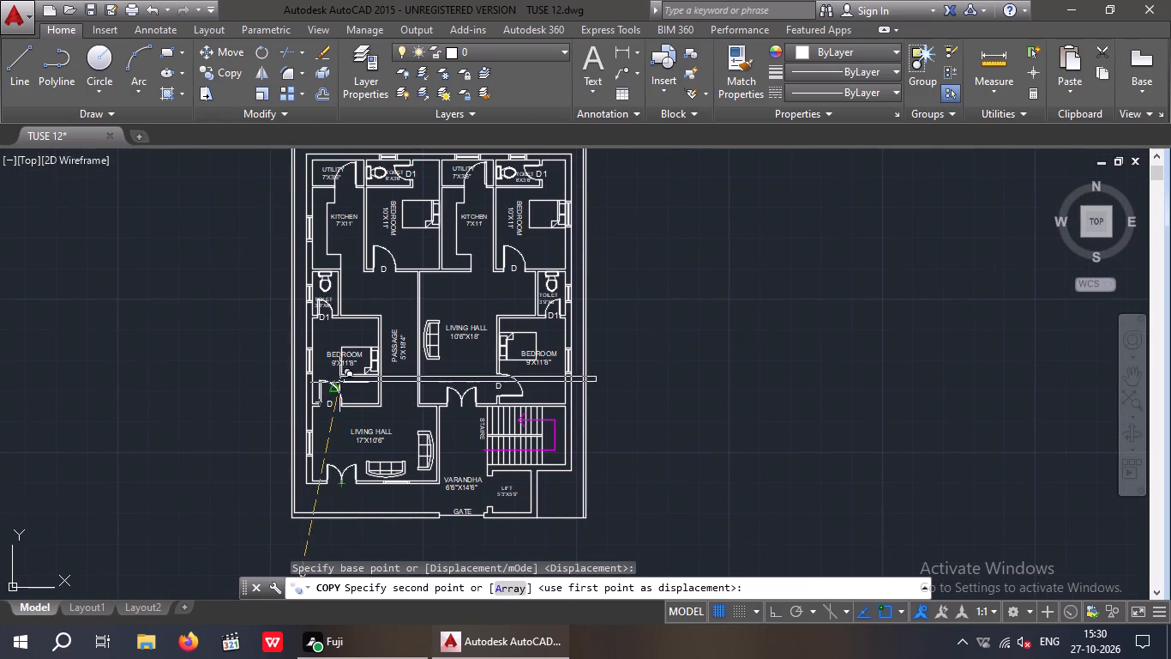
middle_click_drag(375, 306, 375, 390)
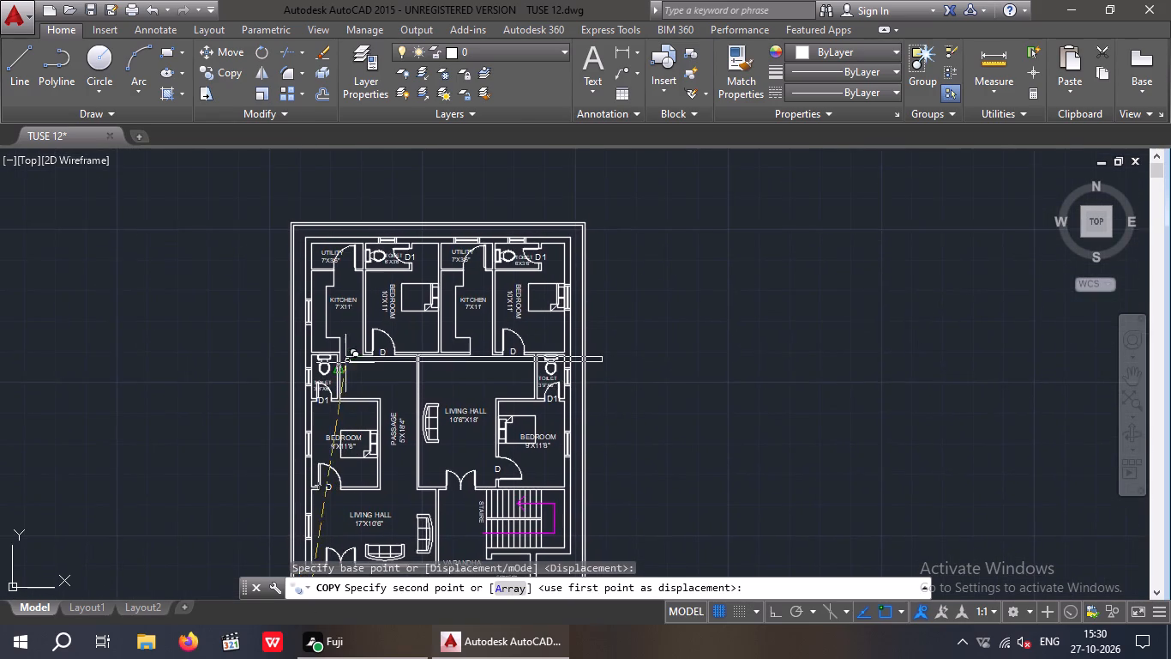
scroll(344, 368, "up", 2)
left_click(349, 328)
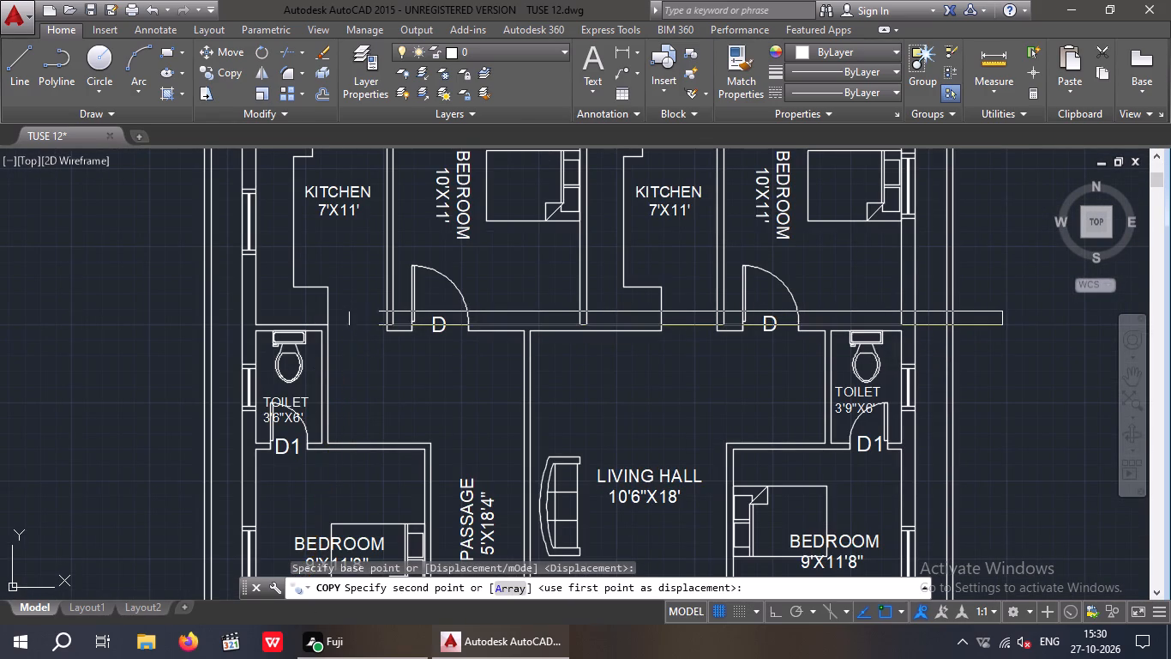
Place another O copy in the bottom opening of the right-hand 7'X11' kitchen, and finish copying.
scroll(350, 335, "down", 2)
scroll(490, 334, "up", 4)
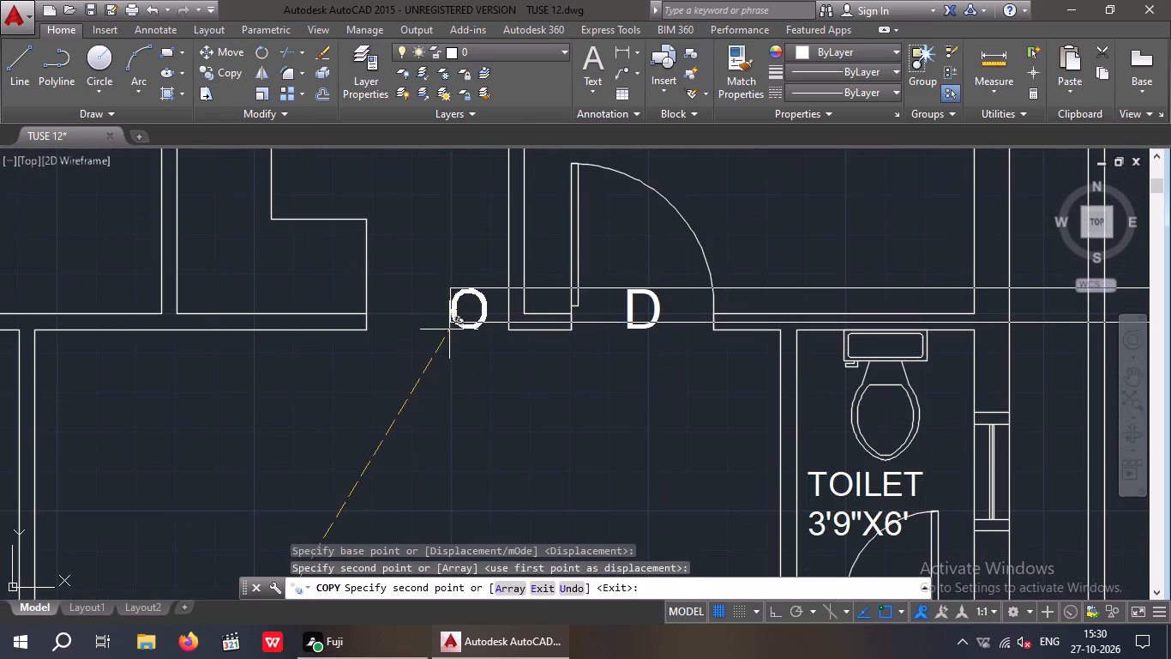
left_click(424, 323)
key("Escape")
Copy the D label from the right-hand 10'X11' bedroom door to the door between the right-hand kitchen and its 7'X3'6" utility.
scroll(446, 394, "down", 2)
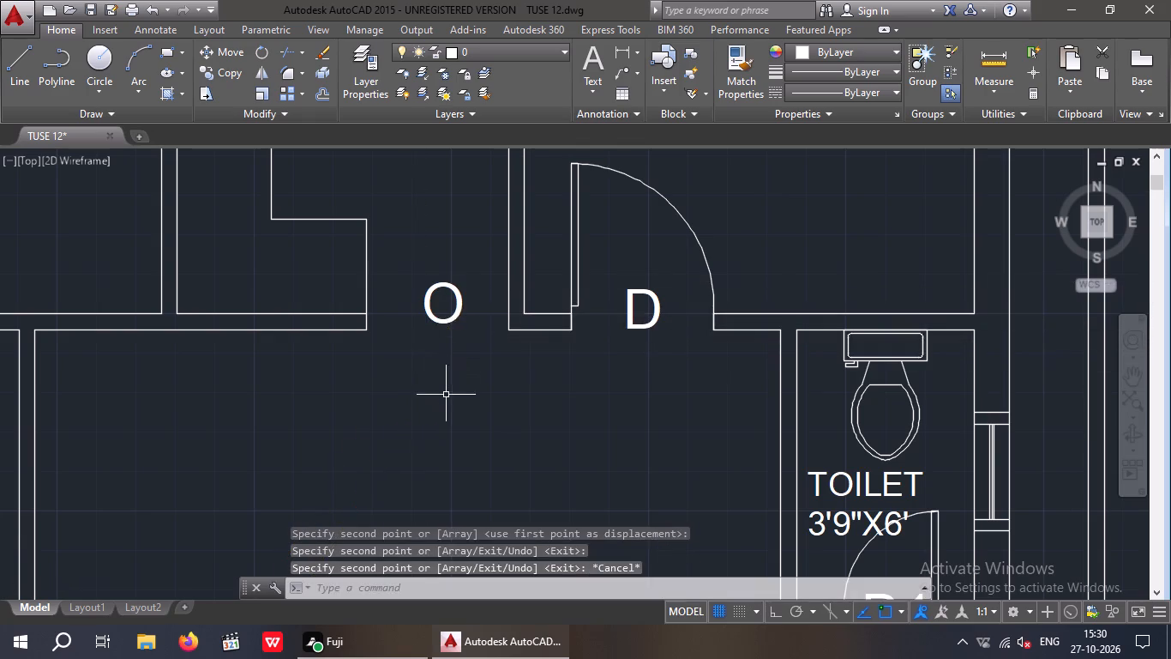
scroll(446, 395, "down", 2)
scroll(484, 366, "up", 3)
left_click_drag(465, 408, 443, 448)
left_click(435, 455)
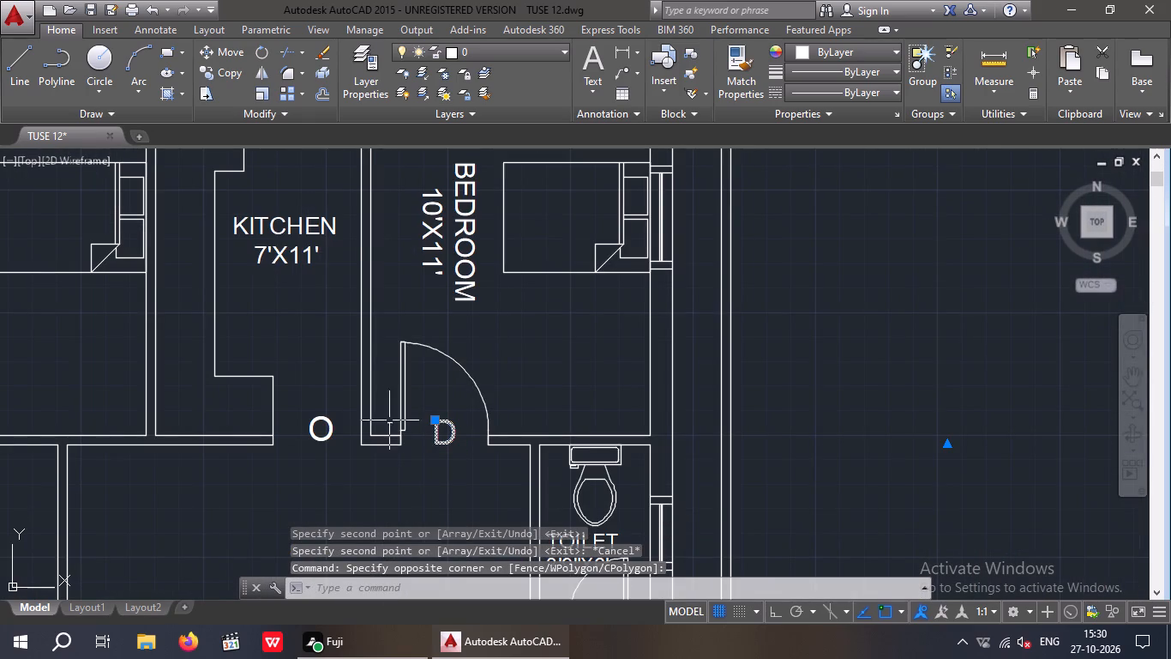
left_click(213, 73)
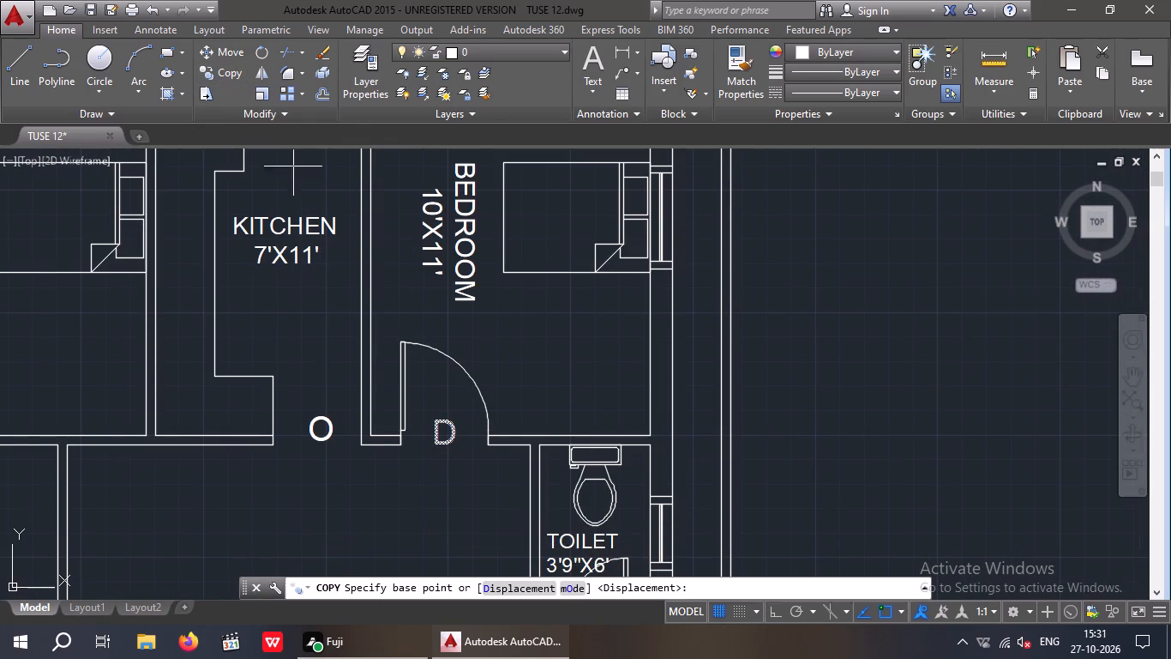
left_click(433, 450)
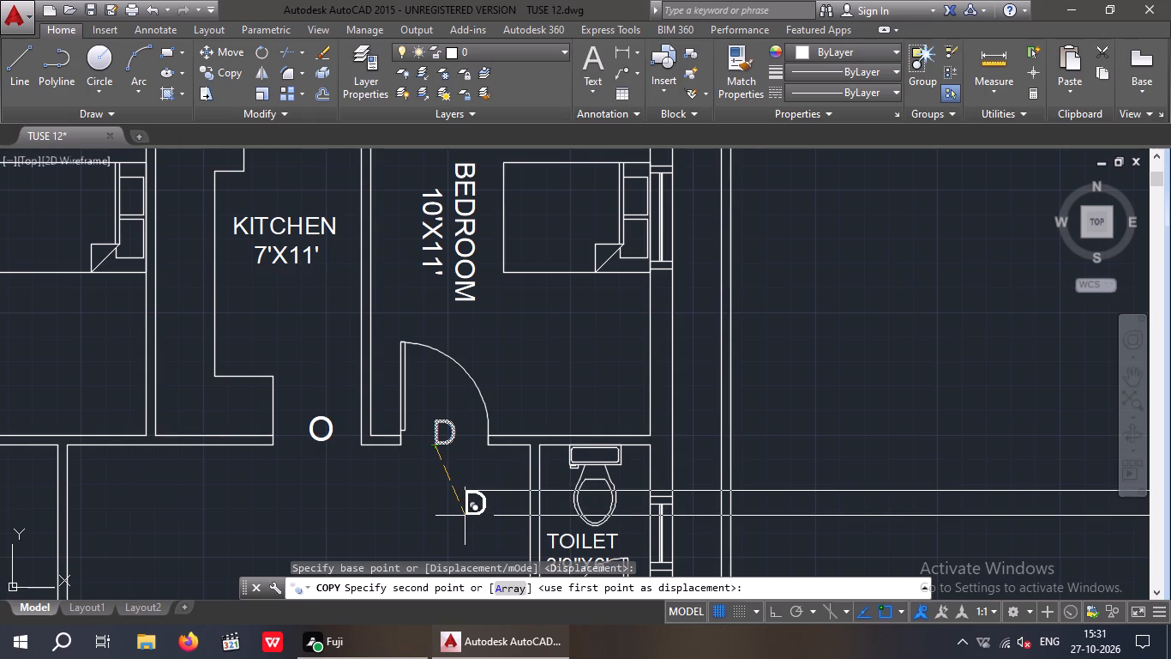
scroll(465, 505, "down", 2)
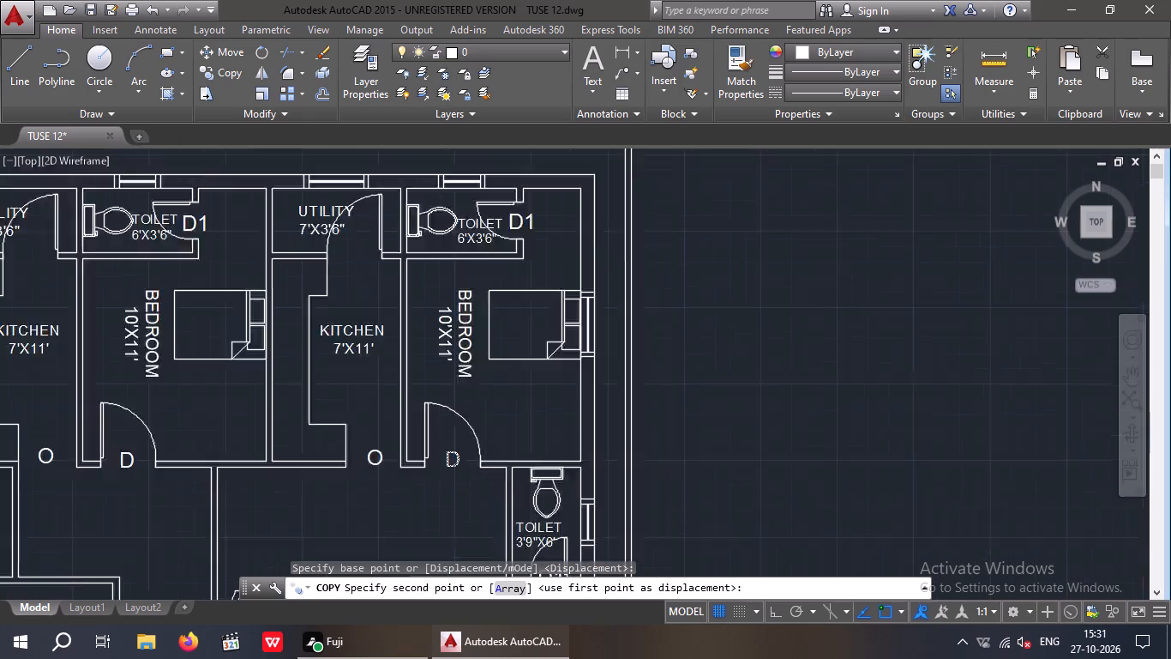
scroll(462, 514, "down", 1)
scroll(423, 407, "up", 4)
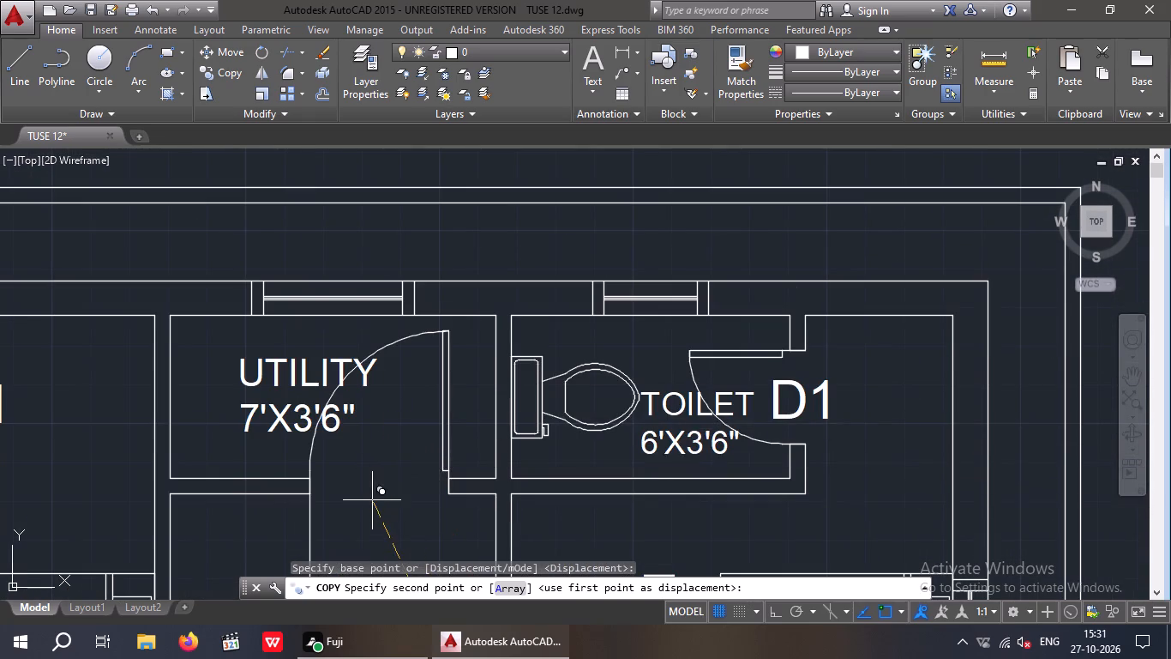
left_click(373, 498)
Place another D copy at the door between the left-hand kitchen and its 7'X3'6" utility, and finish copying.
scroll(400, 467, "down", 4)
scroll(267, 473, "up", 3)
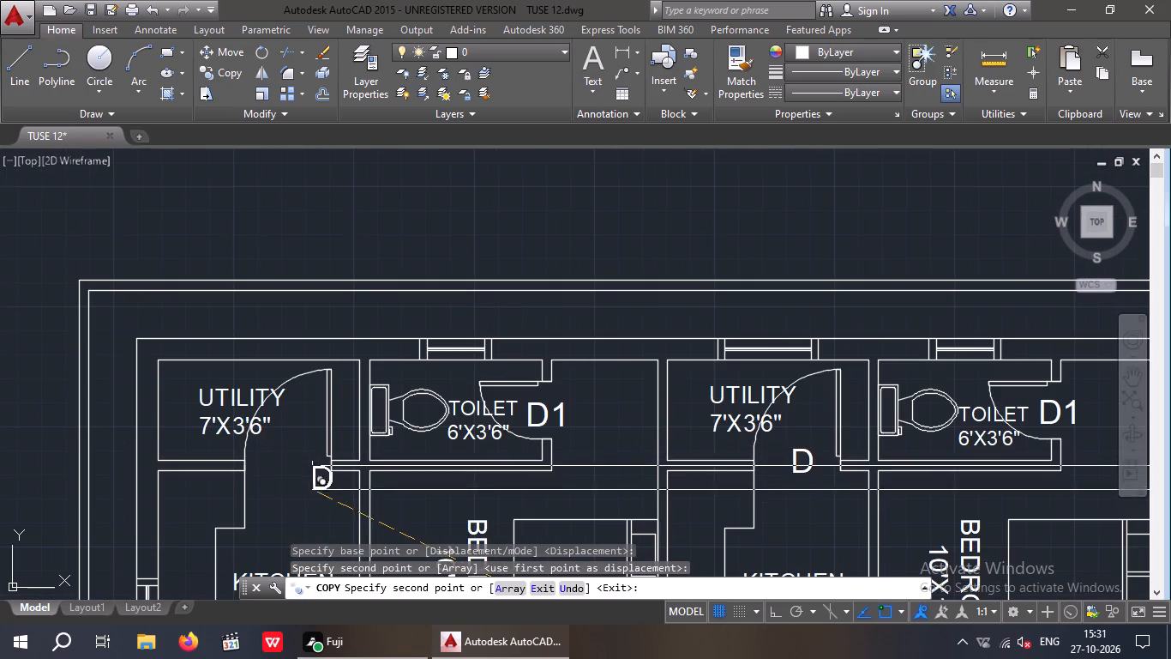
left_click(277, 475)
scroll(323, 451, "down", 2)
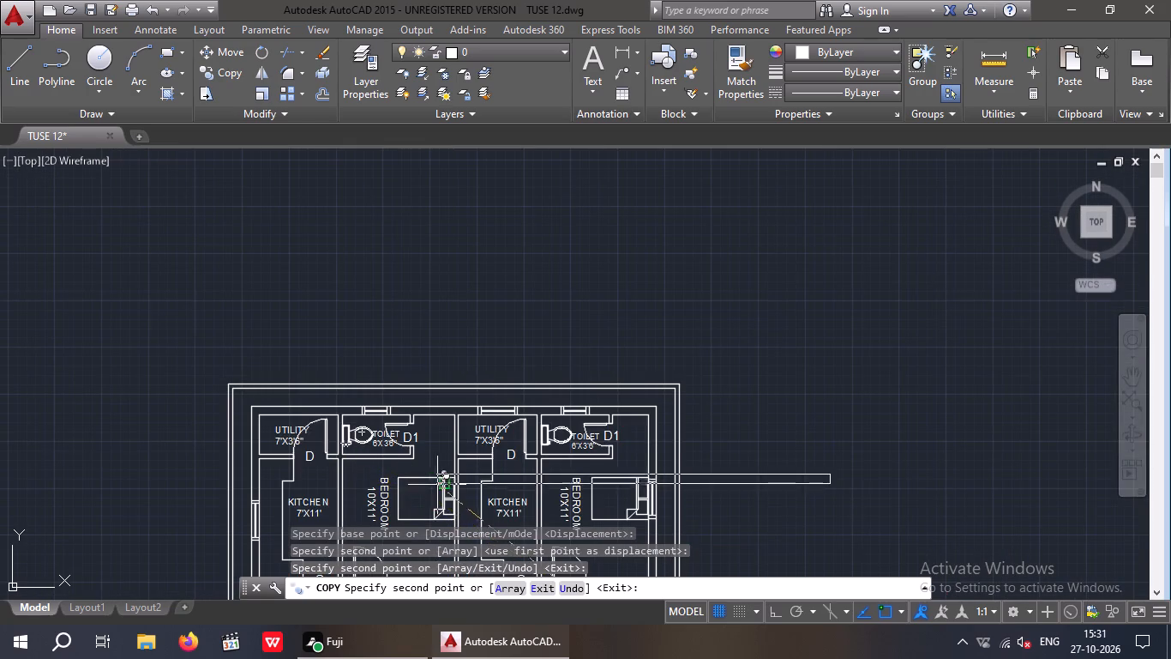
key("Escape")
key("Escape")
Replace the original O text below the floor plan with MD.
middle_click_drag(437, 498, 417, 352)
scroll(429, 385, "down", 2)
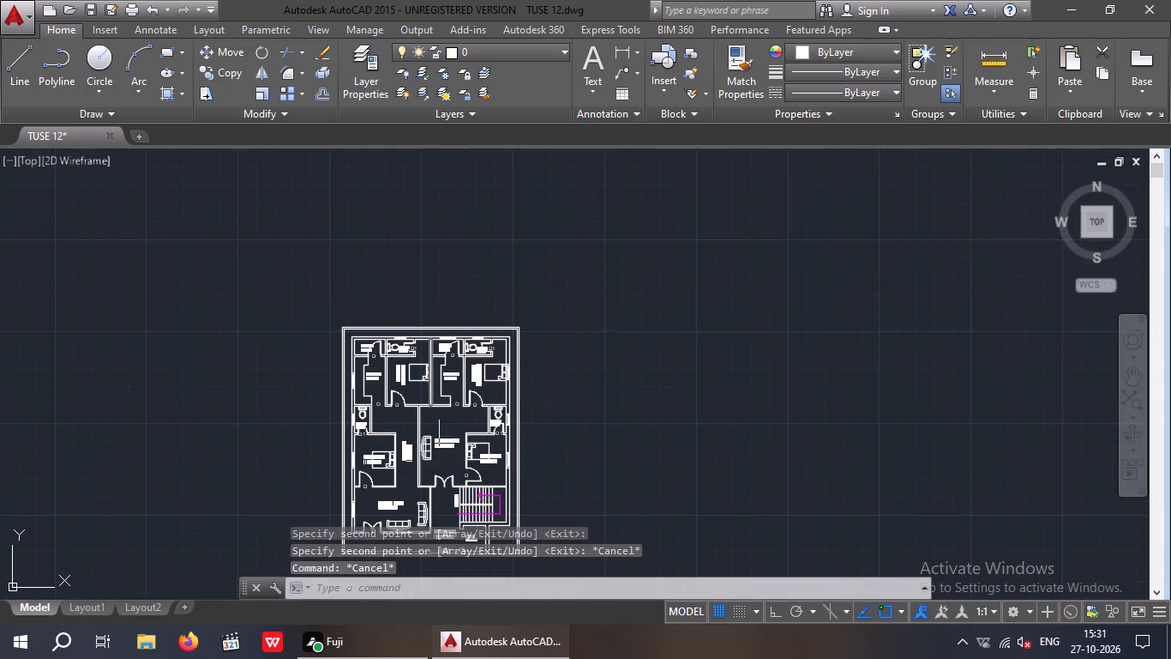
middle_click_drag(455, 431, 450, 352)
scroll(415, 408, "up", 2)
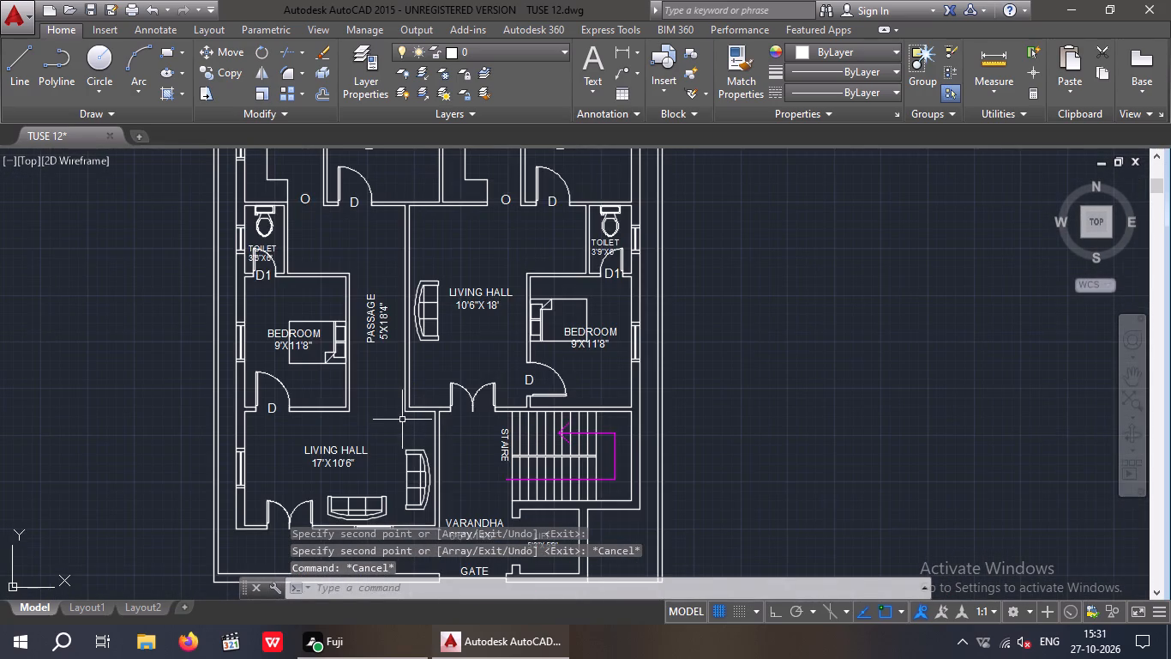
middle_click_drag(402, 420, 407, 475)
scroll(417, 426, "down", 1)
middle_click_drag(443, 454, 453, 333)
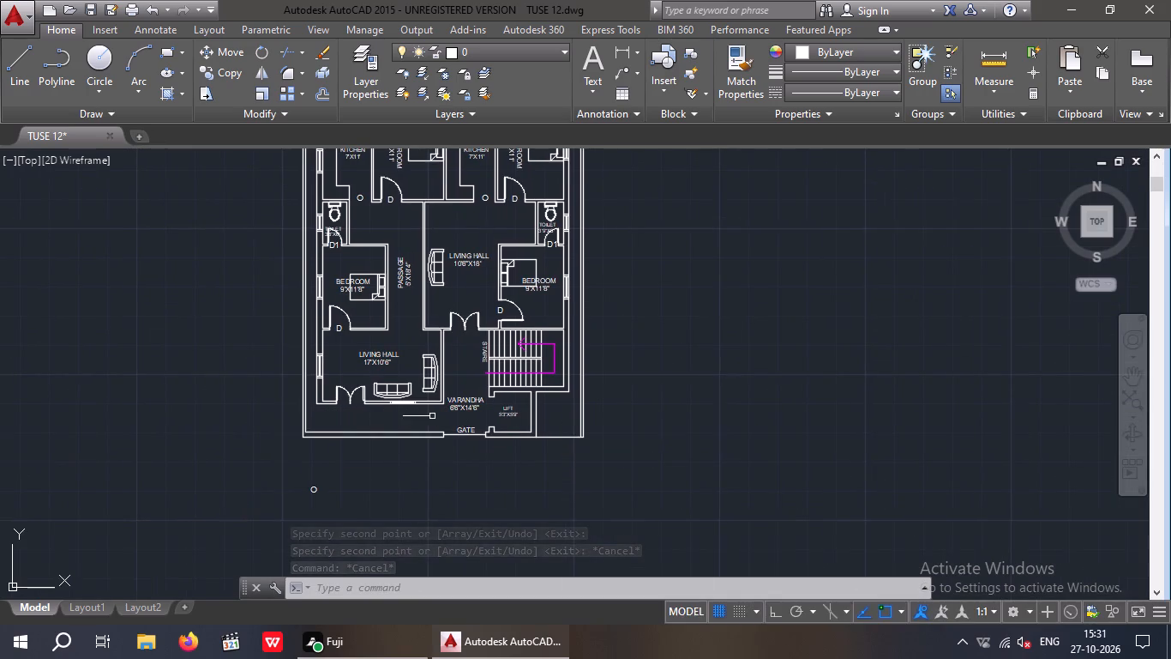
middle_click_drag(430, 414, 438, 281)
scroll(309, 379, "up", 2)
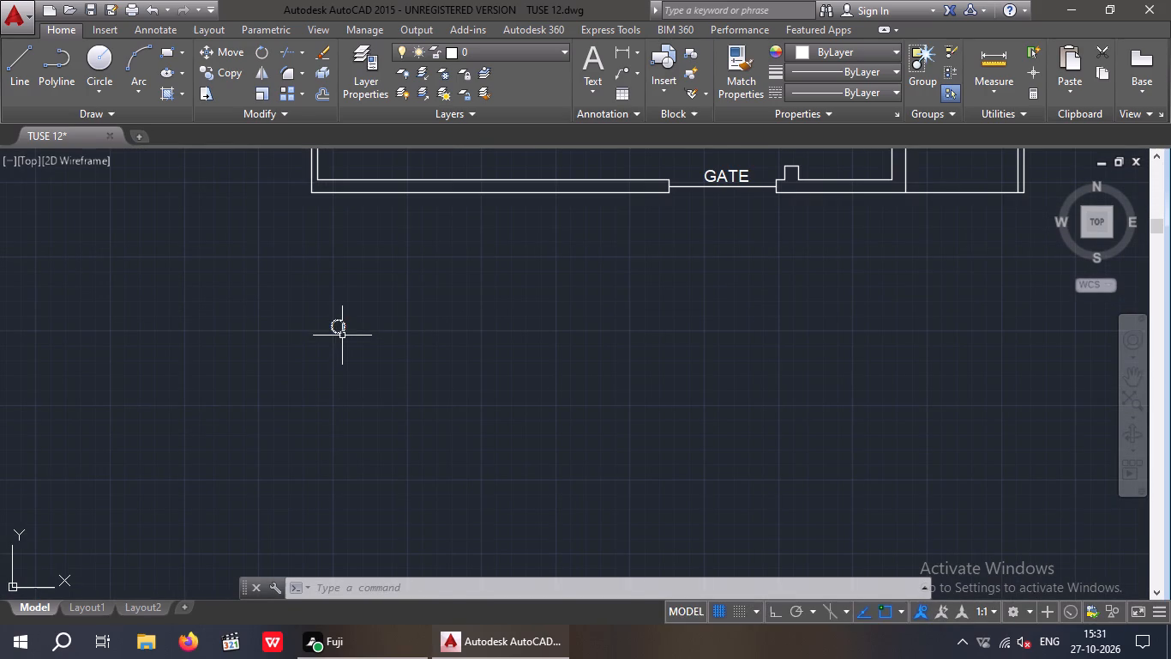
double_click(345, 331)
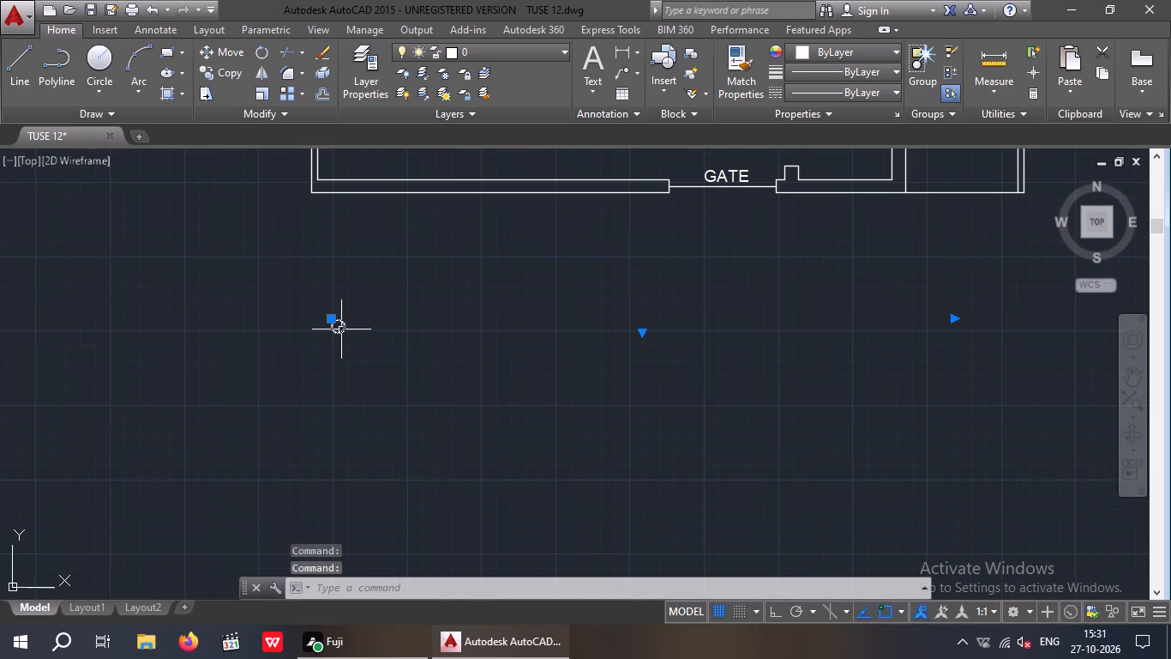
key("Escape")
key("Escape")
triple_click(339, 332)
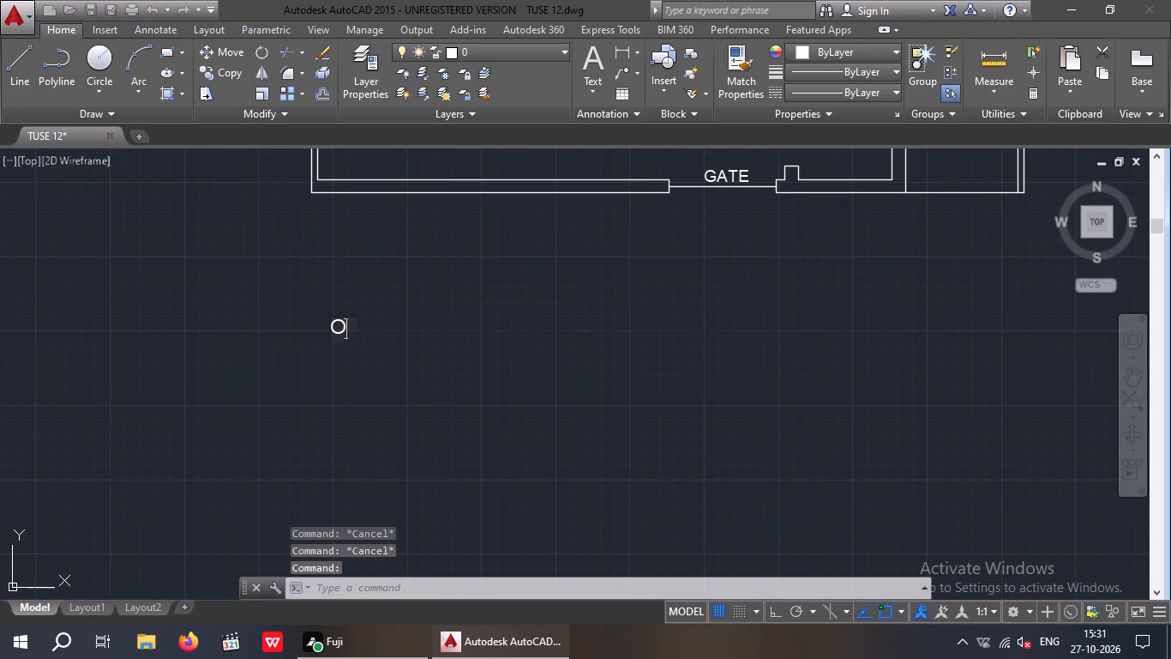
key("BackSpace")
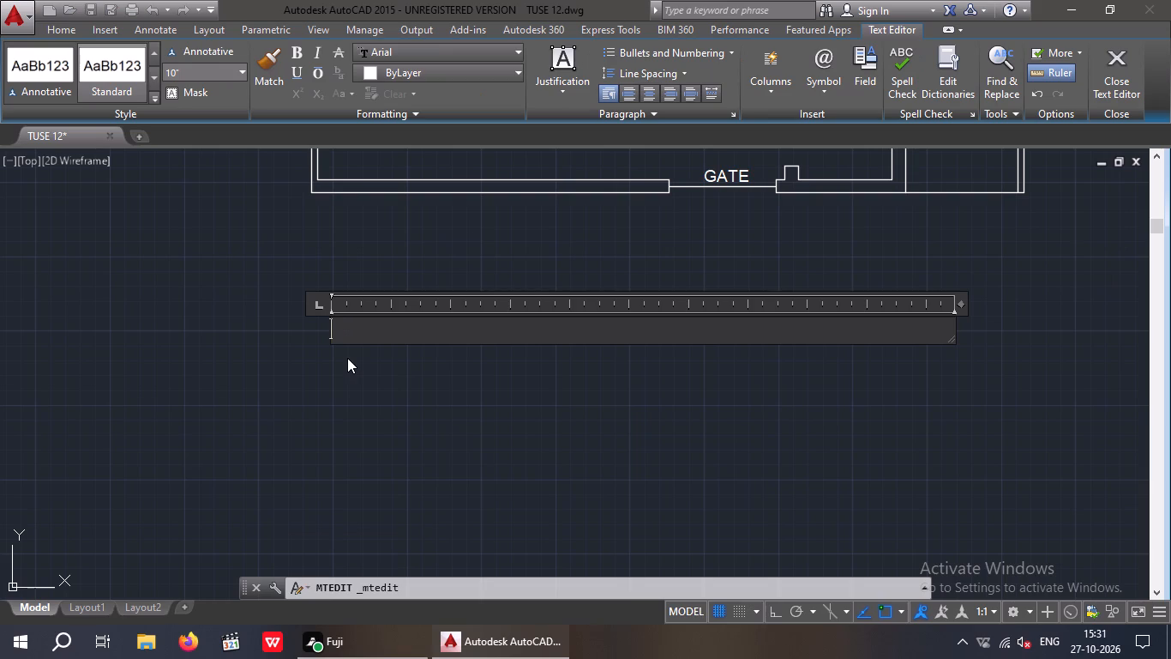
type("MD")
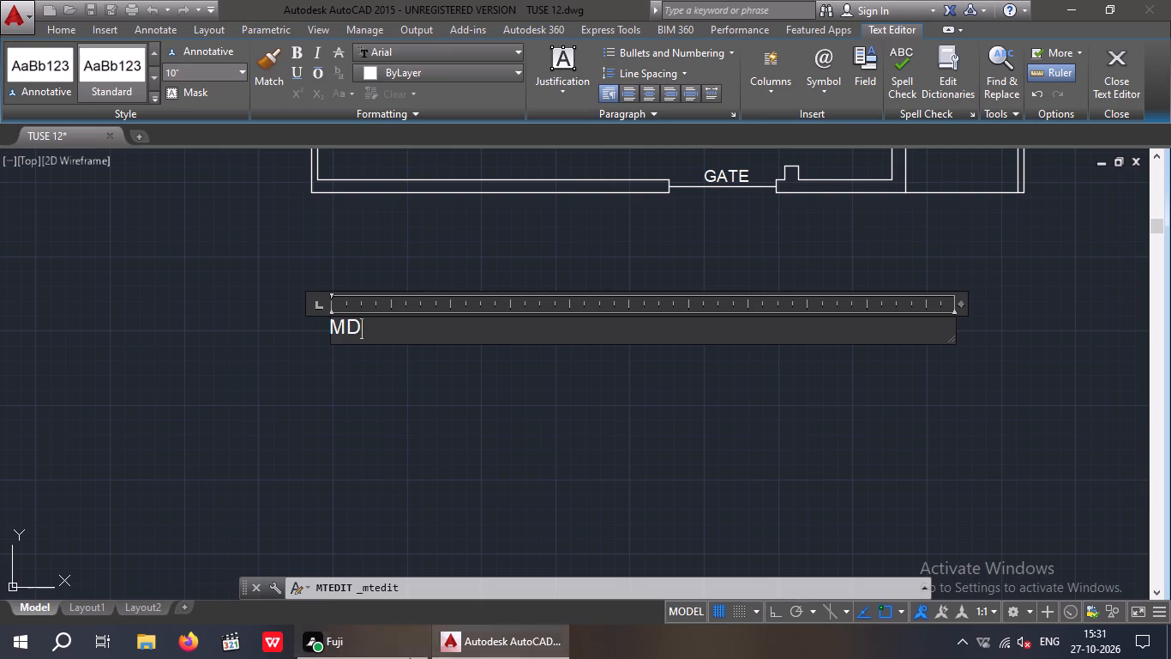
left_click(294, 544)
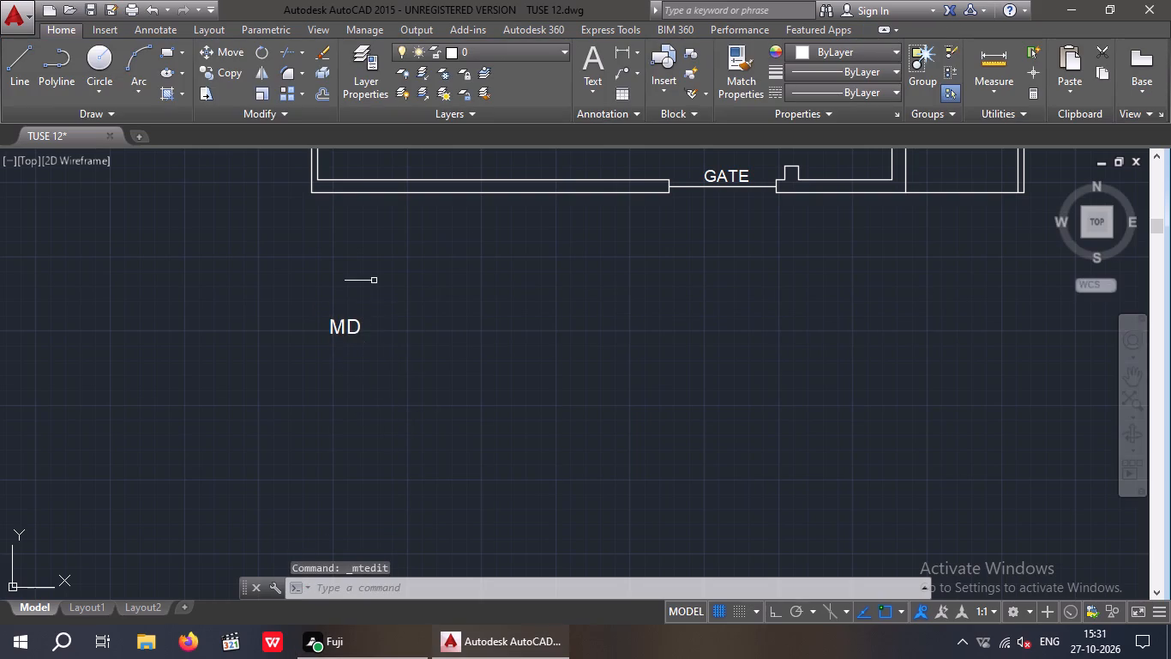
Copy the MD text below the plan to the double door of the 17'X10'6" living hall.
left_click_drag(373, 285, 325, 373)
left_click(308, 374)
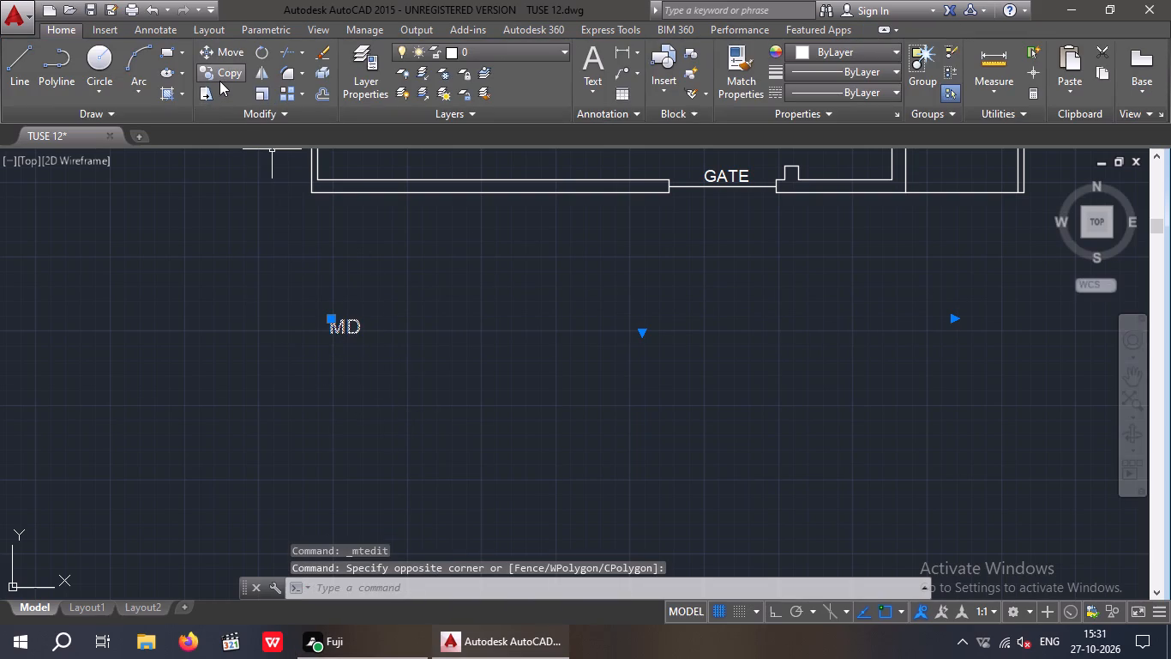
left_click(227, 72)
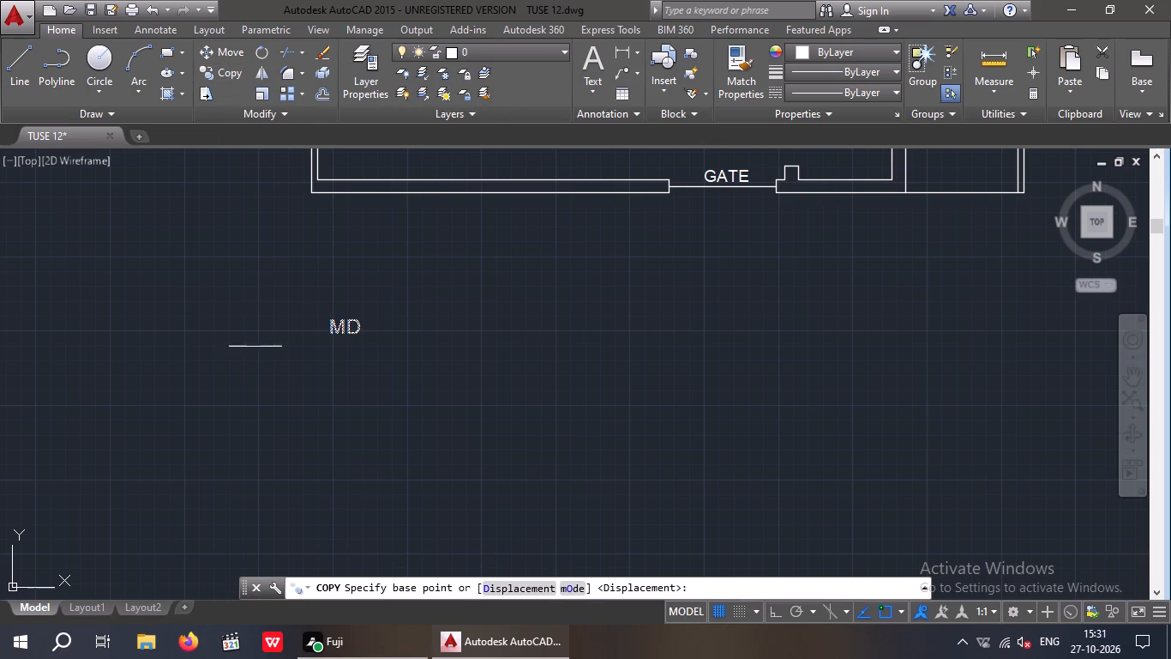
left_click(325, 338)
scroll(325, 348, "down", 1)
middle_click_drag(332, 361, 328, 471)
scroll(333, 453, "down", 1)
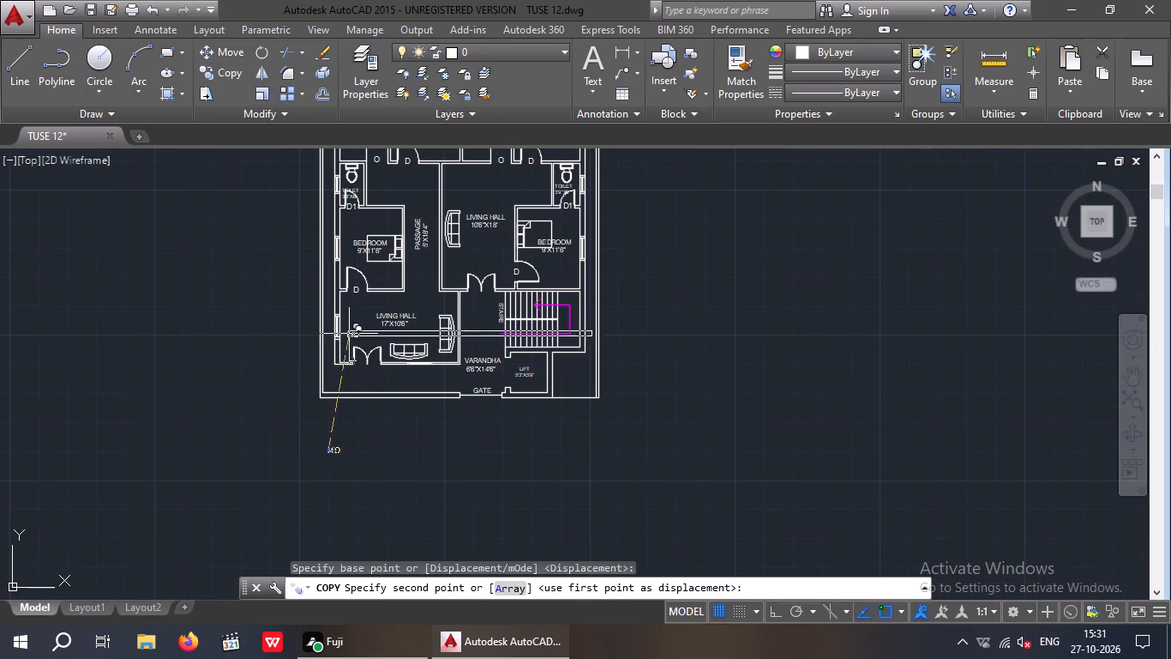
scroll(356, 378, "up", 5)
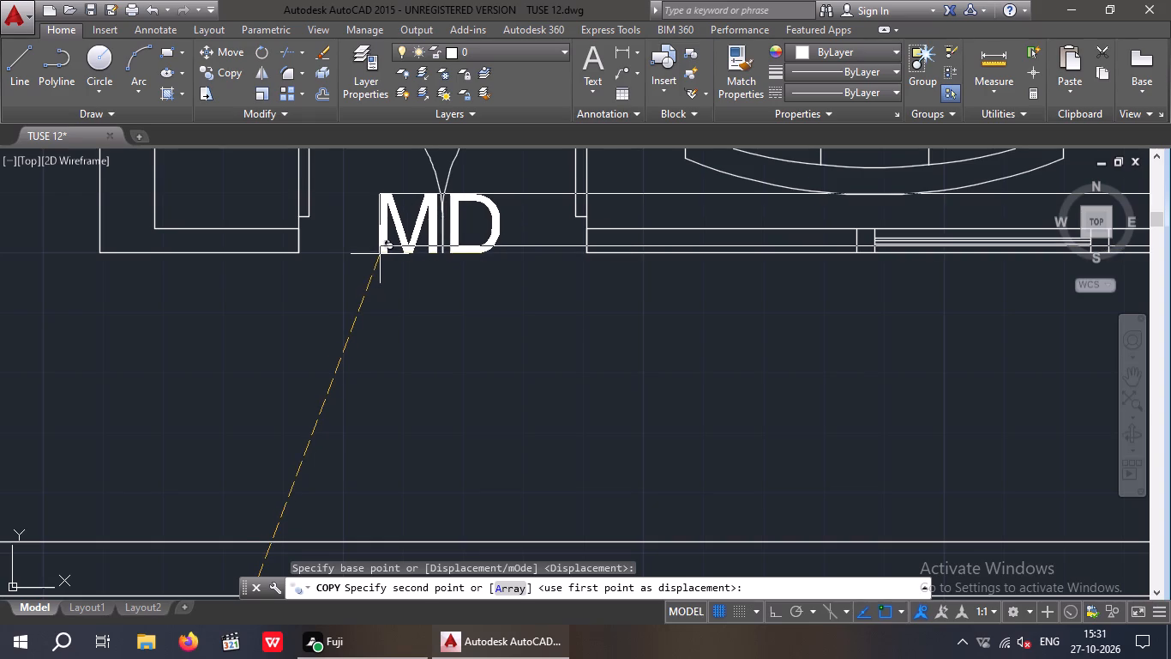
left_click(380, 252)
Place another MD copy at the double door of the 10'6"X18' living hall, and finish copying.
scroll(378, 312, "down", 2)
middle_click_drag(483, 348, 293, 412)
scroll(320, 393, "down", 2)
middle_click_drag(457, 279, 441, 368)
scroll(426, 349, "up", 4)
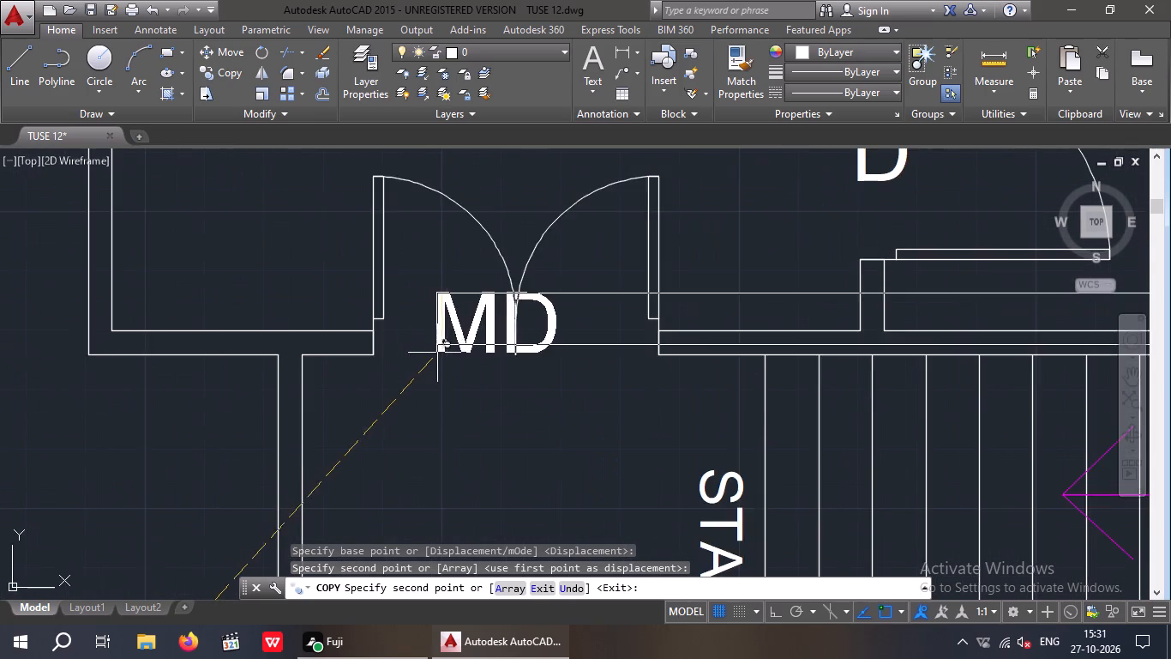
scroll(440, 353, "up", 1)
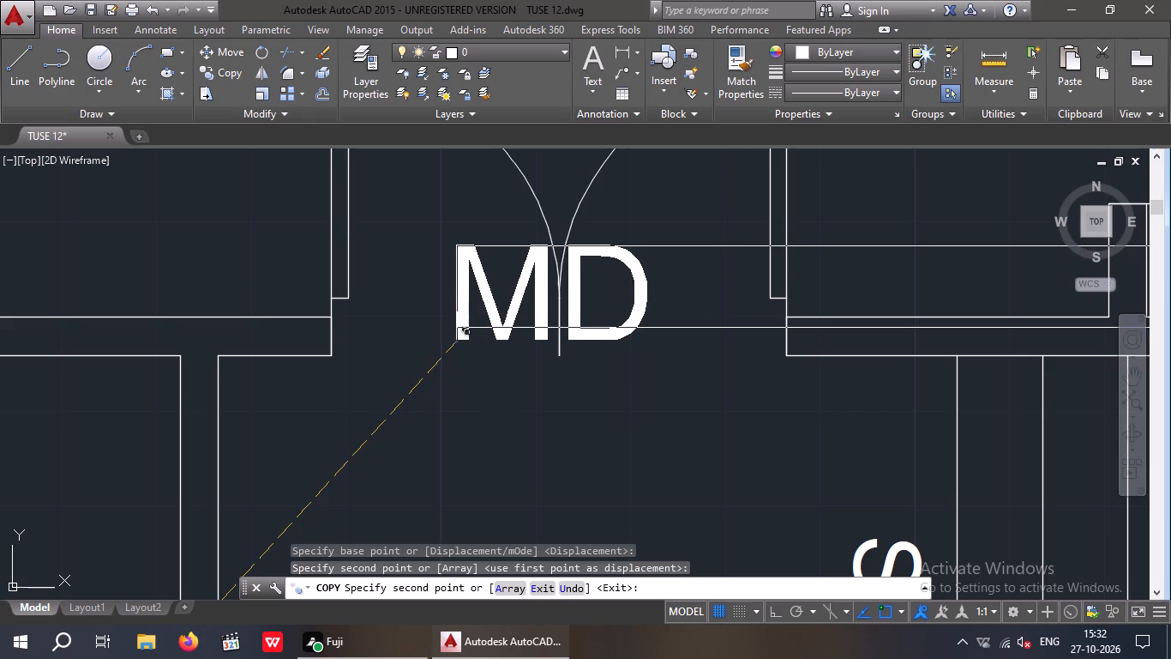
left_click(457, 341)
key("Escape")
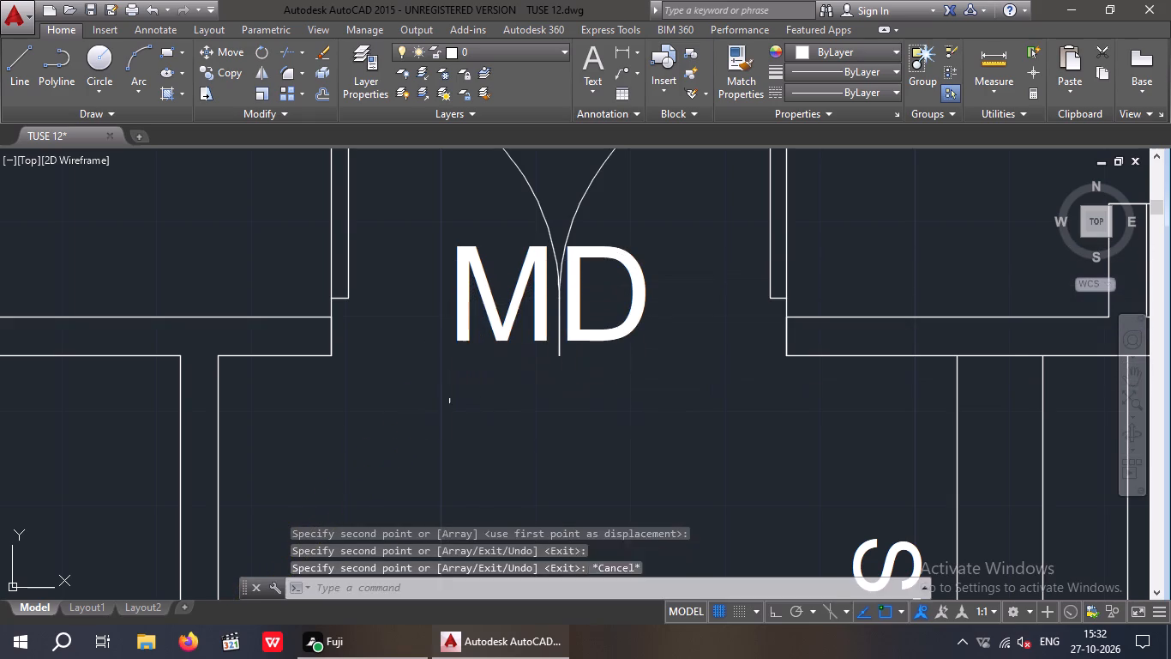
key("Escape")
Replace the original MD text below the floor plan with W.
scroll(442, 360, "down", 5)
middle_click_drag(465, 412, 498, 349)
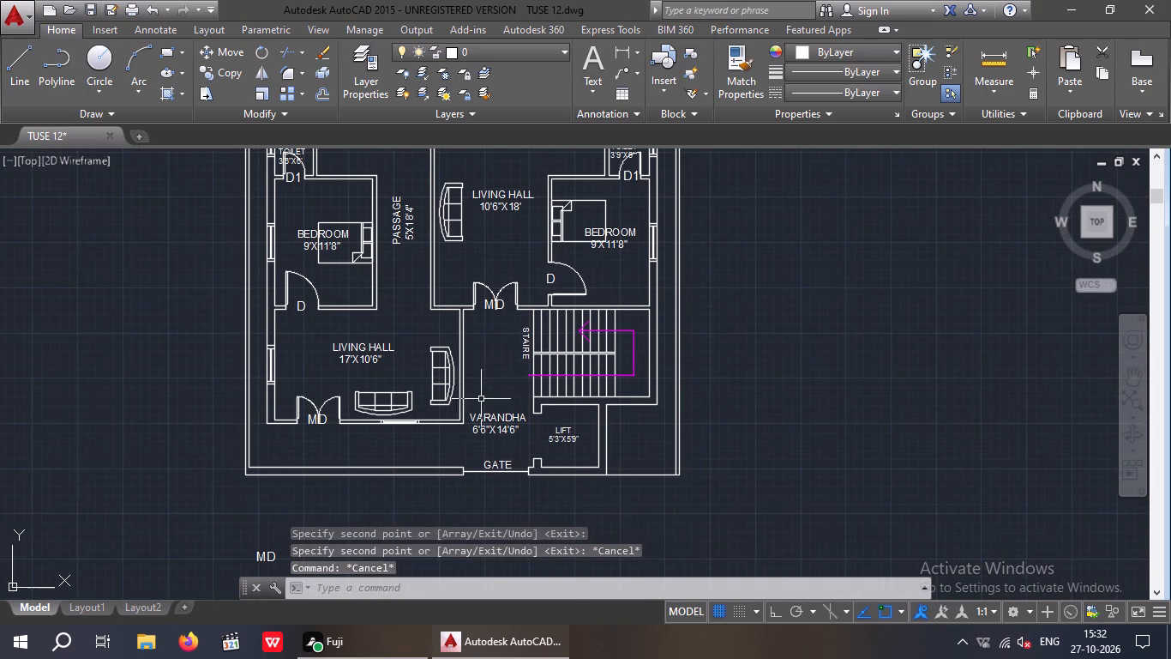
middle_click_drag(375, 505, 434, 395)
scroll(339, 469, "up", 2)
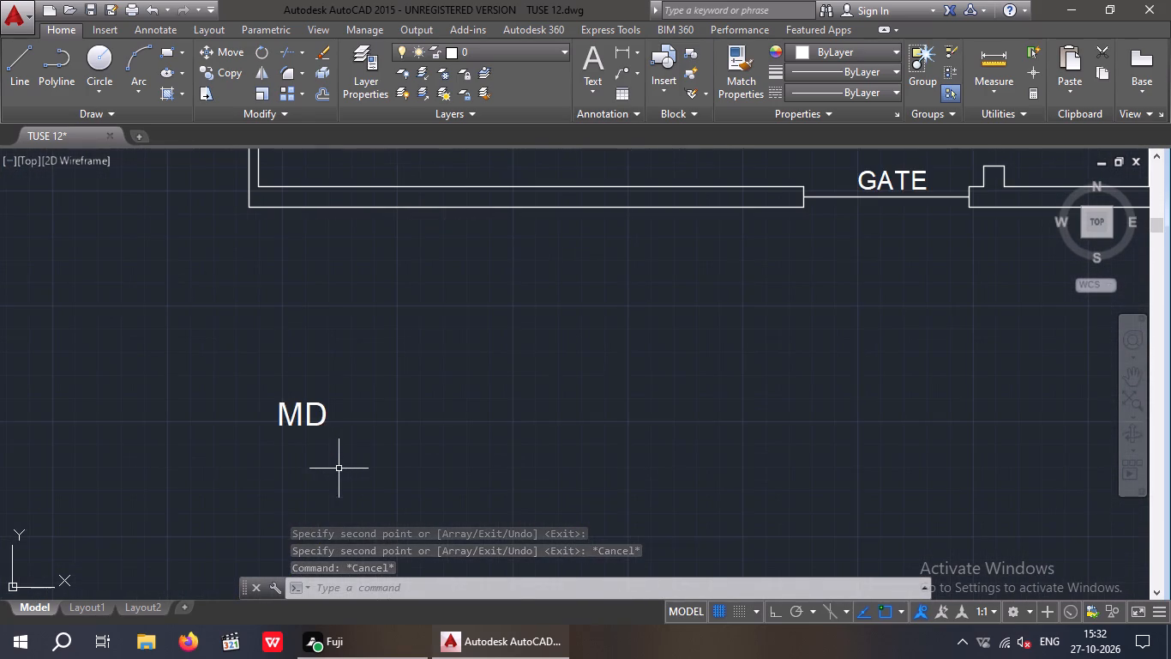
double_click(321, 425)
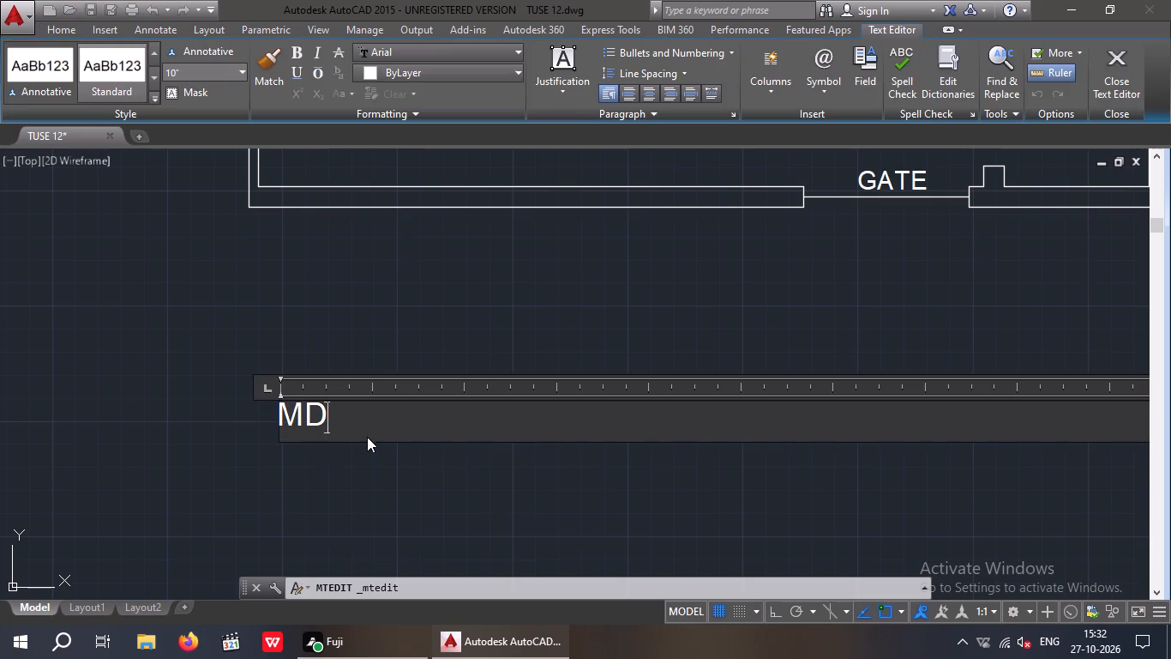
key("BackSpace")
key("BackSpace")
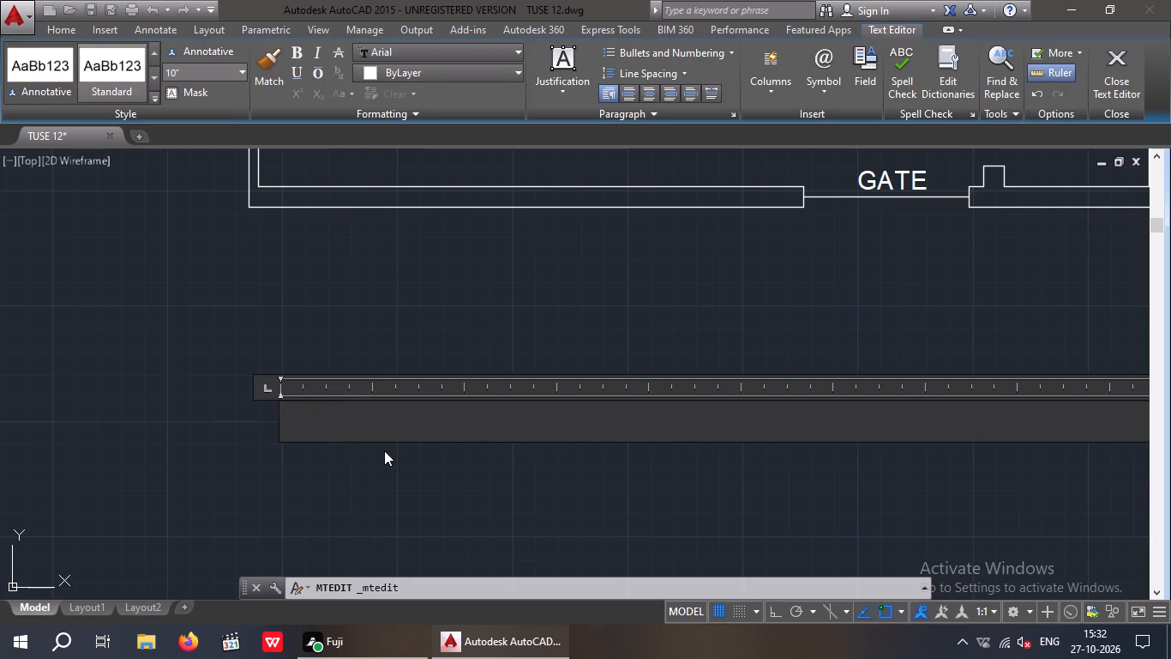
key("w")
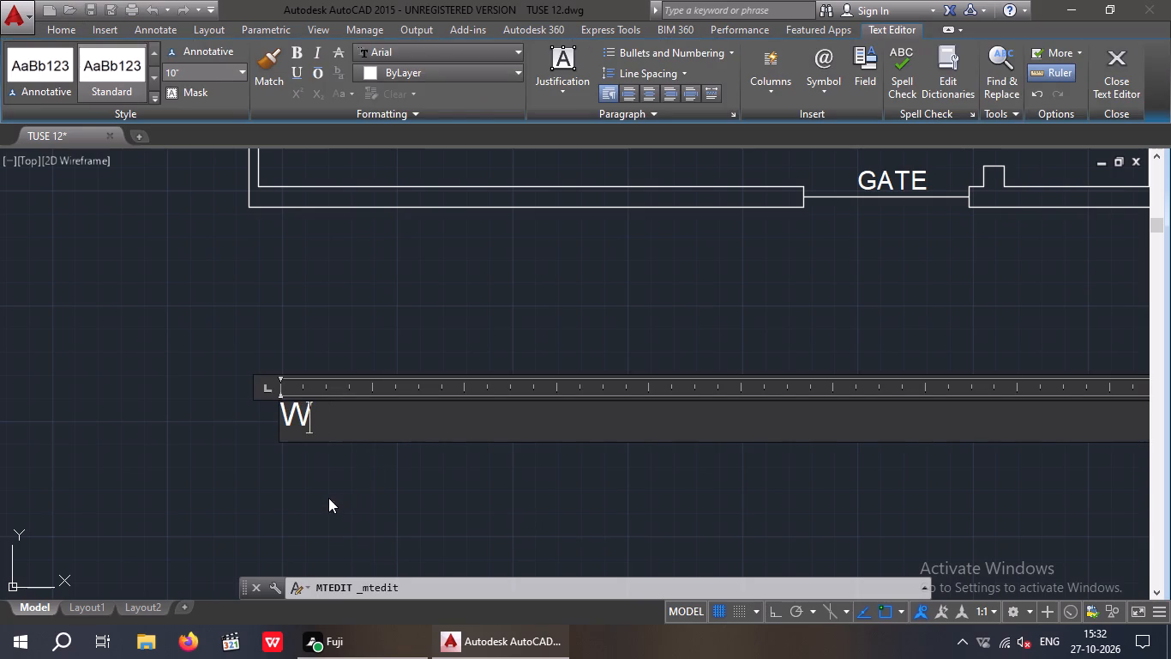
left_click(327, 495)
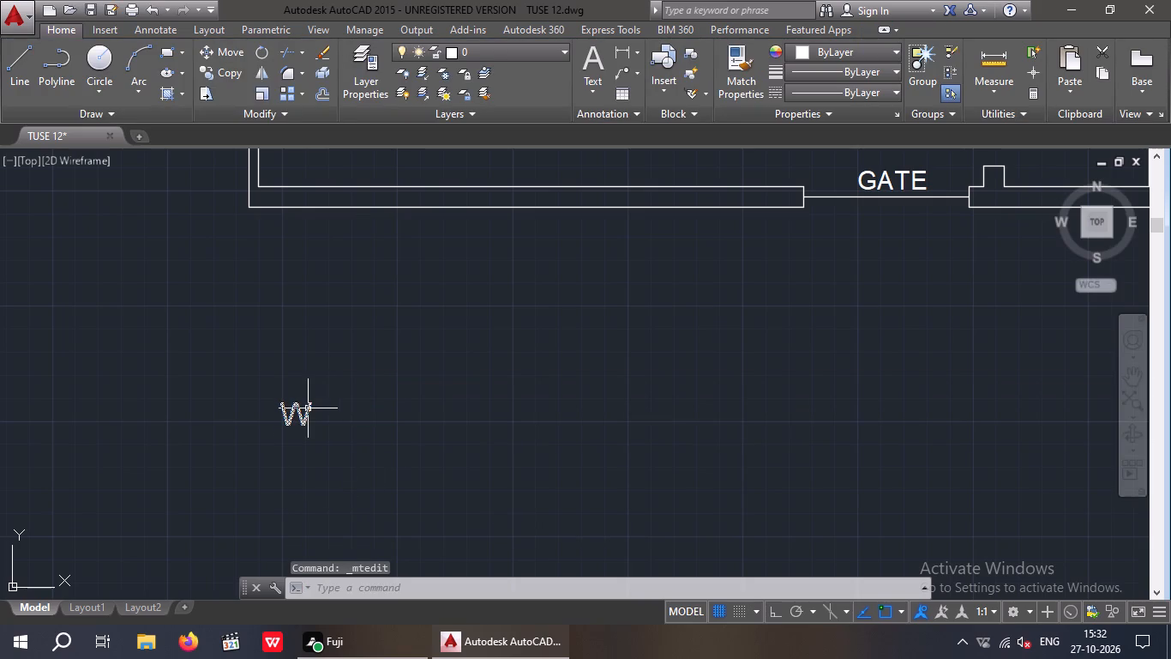
Set the text height of the W below the plan to 8".
double_click(294, 414)
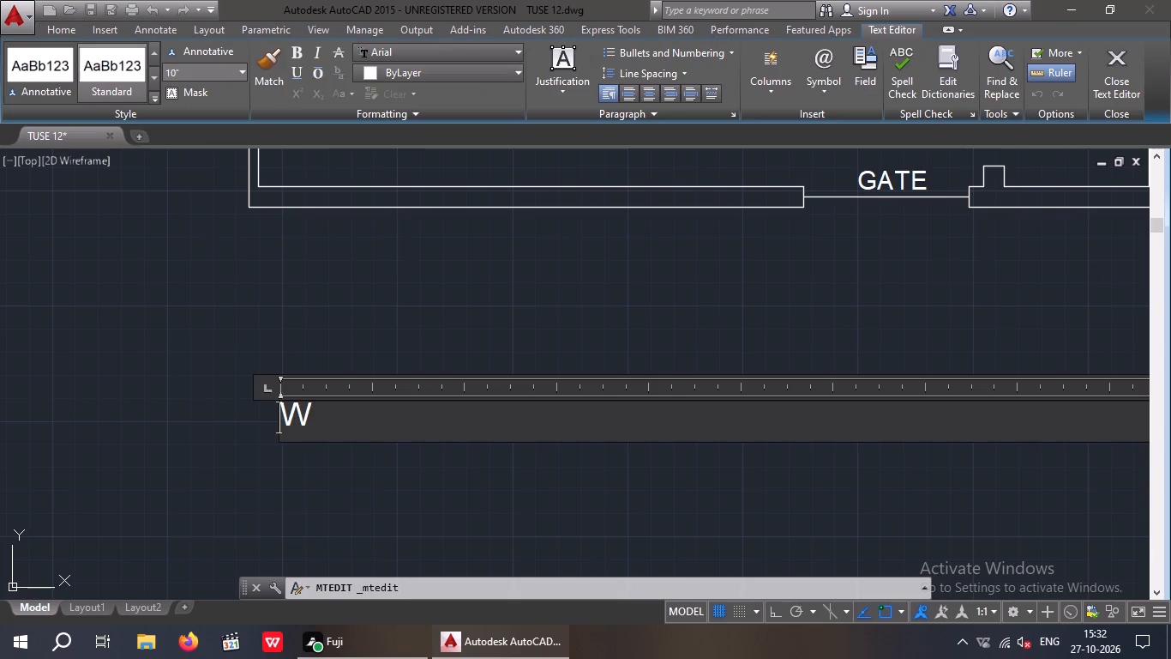
left_click_drag(322, 413, 239, 438)
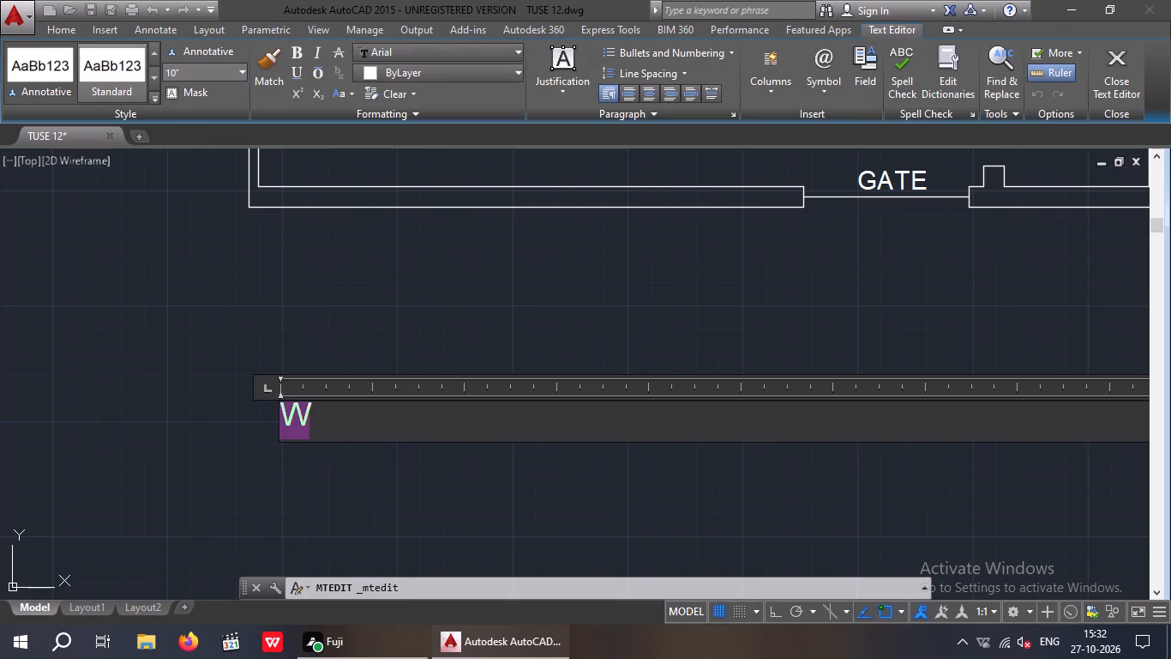
left_click(186, 78)
key("8")
key("shift+quotedbl")
key("Return")
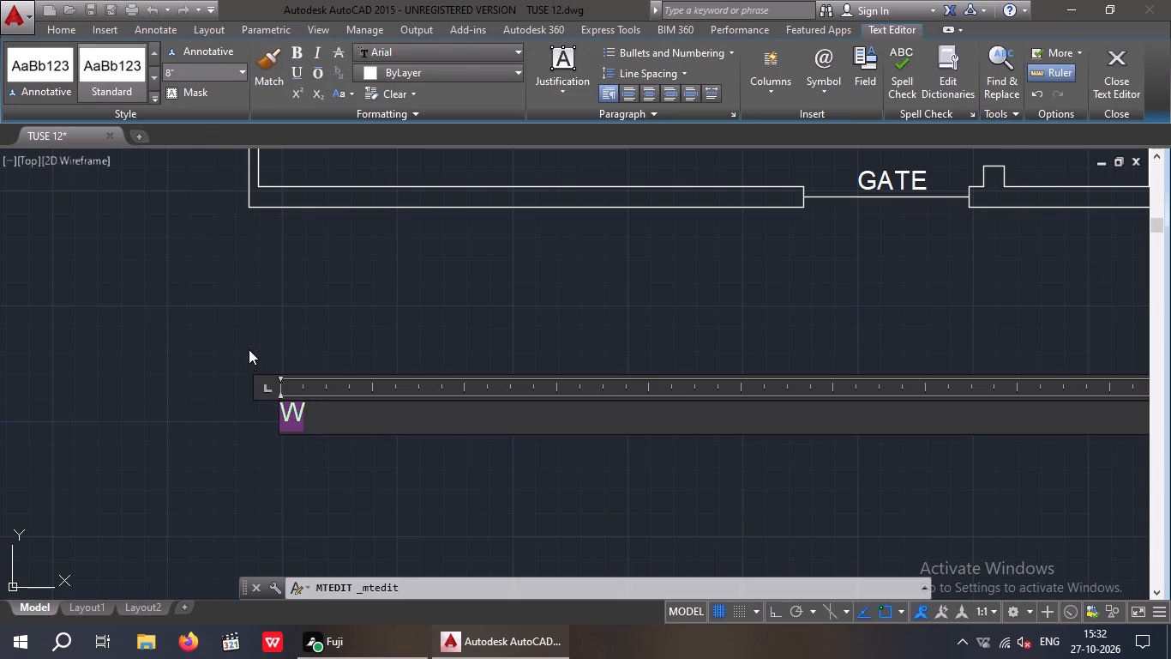
left_click(249, 348)
Copy the W text below the plan to the outer side of the left-hand wall window of the 17'X10'6" living hall.
left_click_drag(331, 384, 291, 436)
left_click(270, 448)
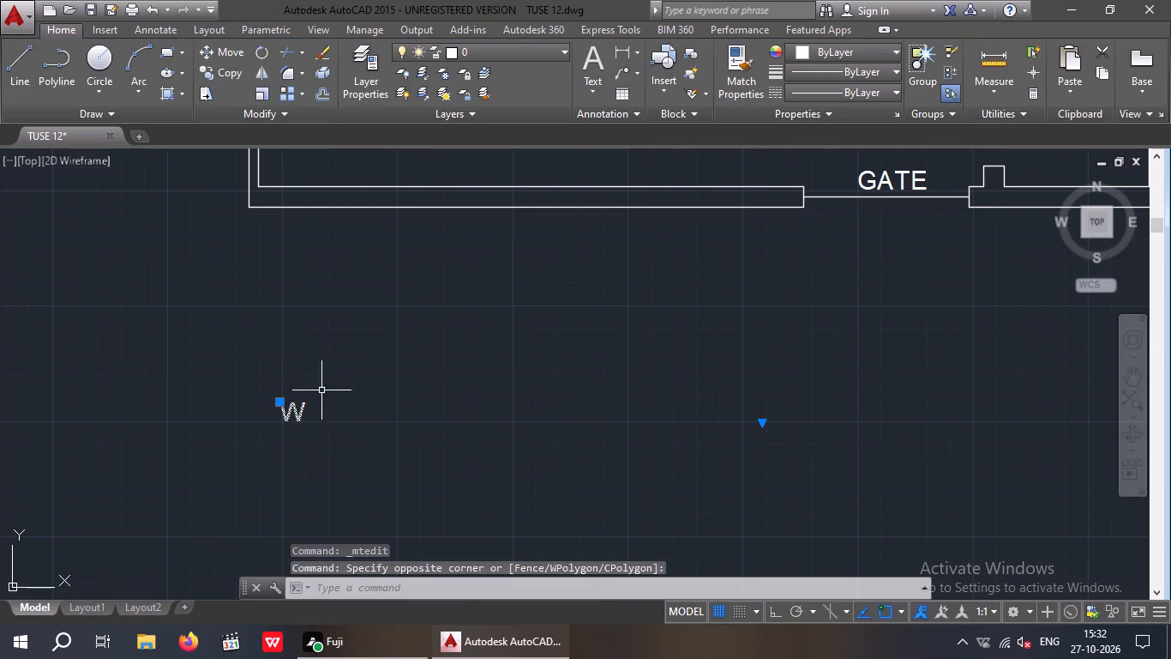
left_click(224, 76)
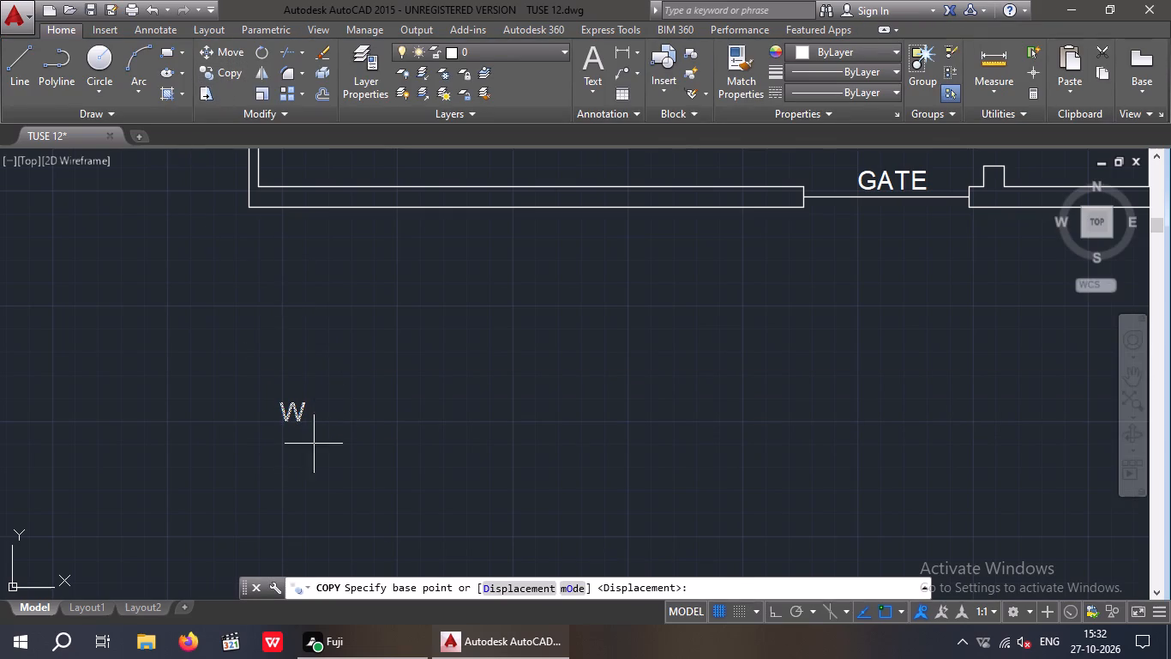
left_click(287, 426)
middle_click_drag(311, 478, 321, 651)
scroll(309, 420, "down", 3)
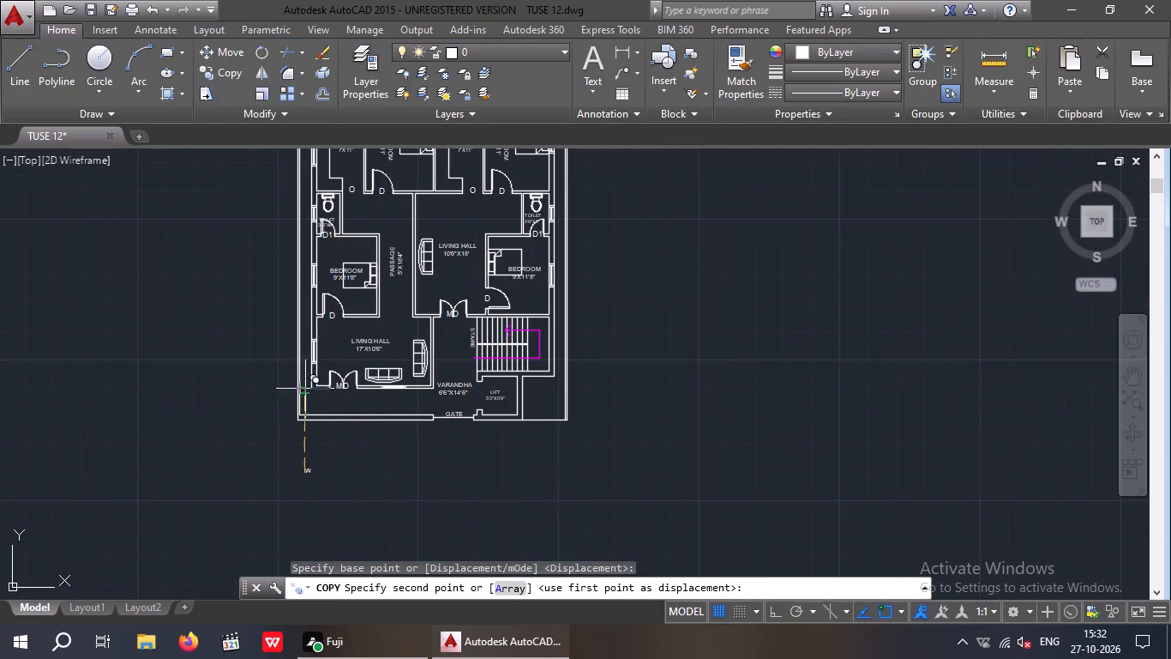
scroll(307, 363, "up", 6)
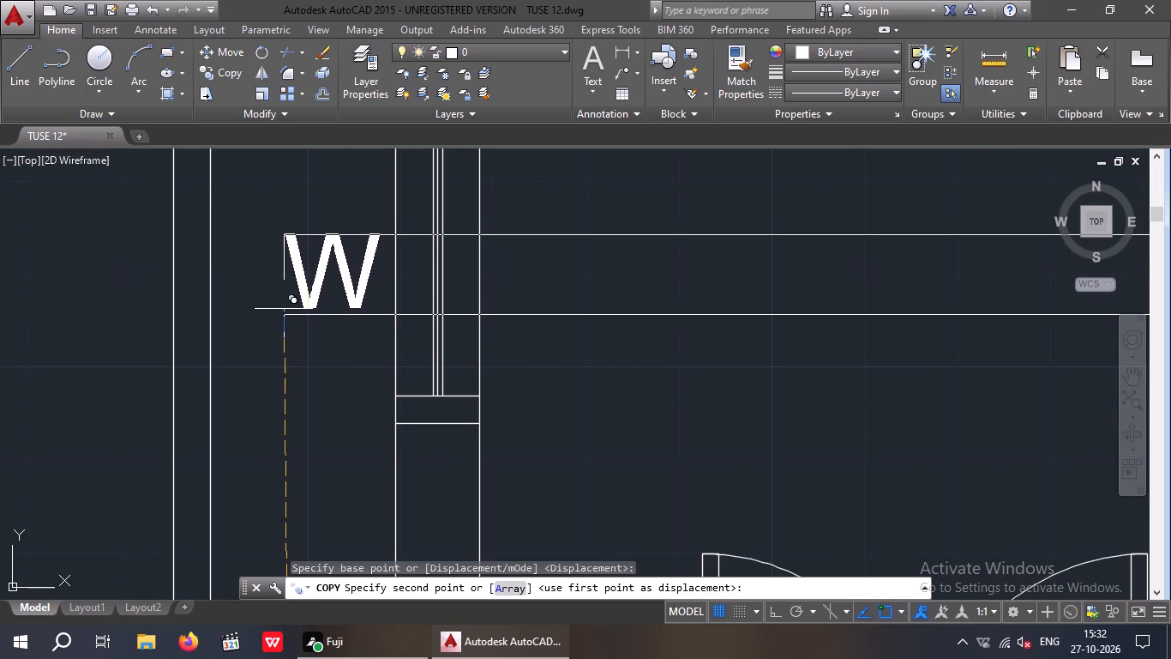
left_click(284, 305)
Place another W copy just below the front wall window of the 17'X10'6" living hall, beside the varandha.
scroll(285, 299, "down", 3)
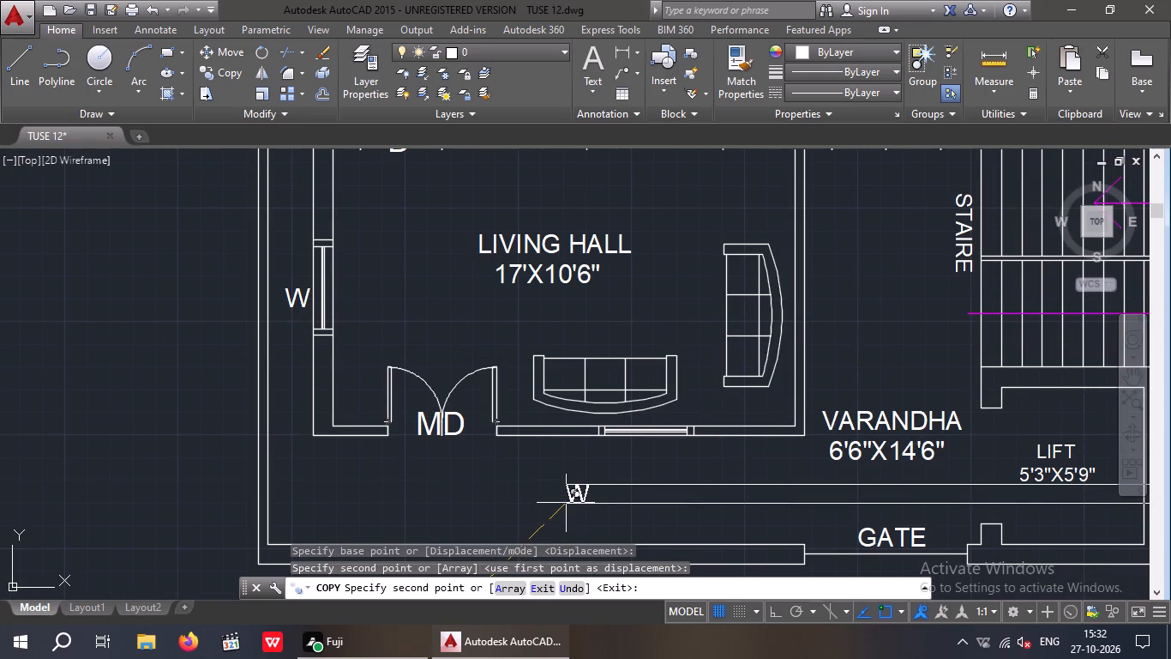
middle_click_drag(660, 461, 469, 390)
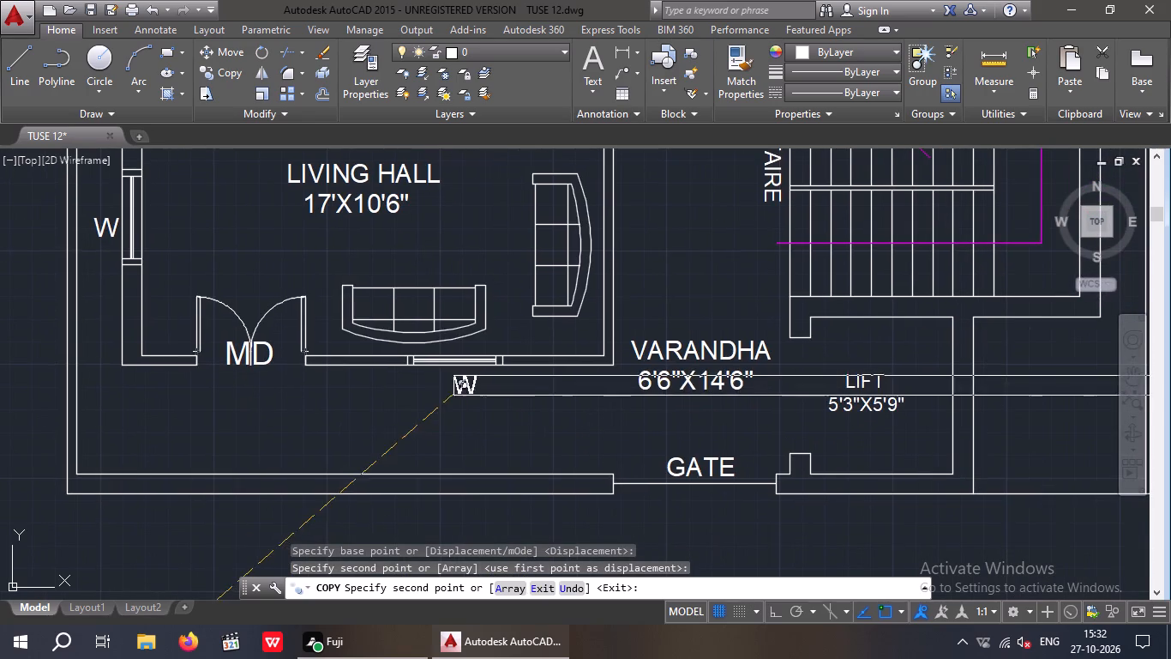
scroll(454, 397, "up", 2)
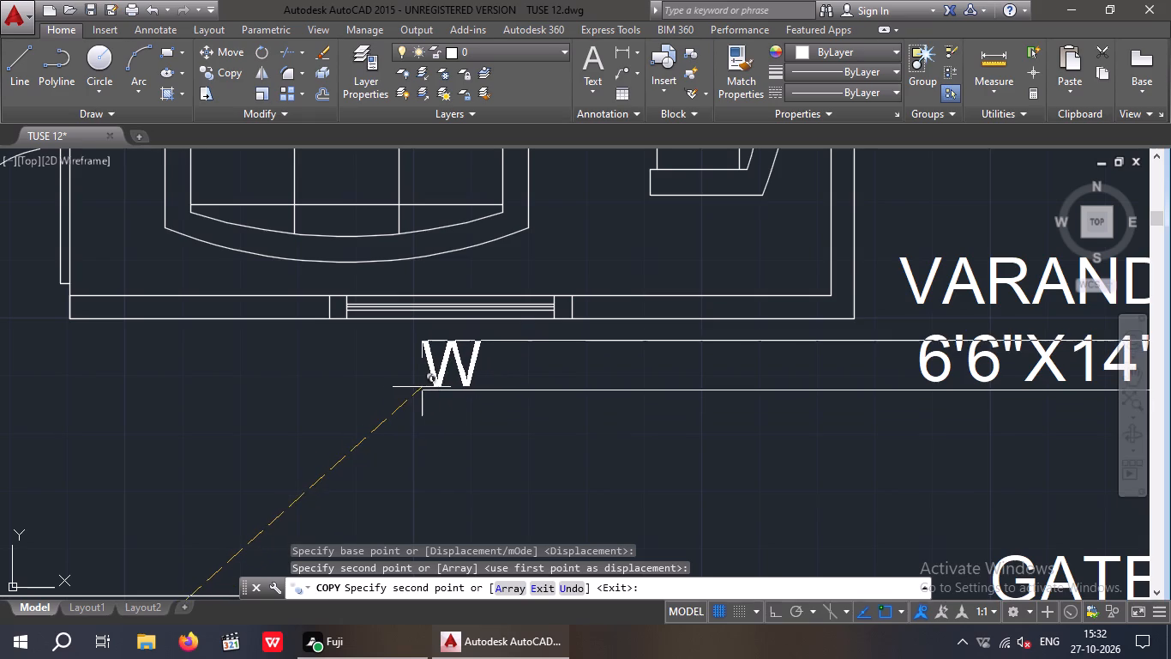
left_click(426, 384)
Place another W copy outside the outer wall window of the right-hand 9'X11'8" bedroom.
scroll(426, 387, "down", 4)
middle_click_drag(491, 422, 424, 513)
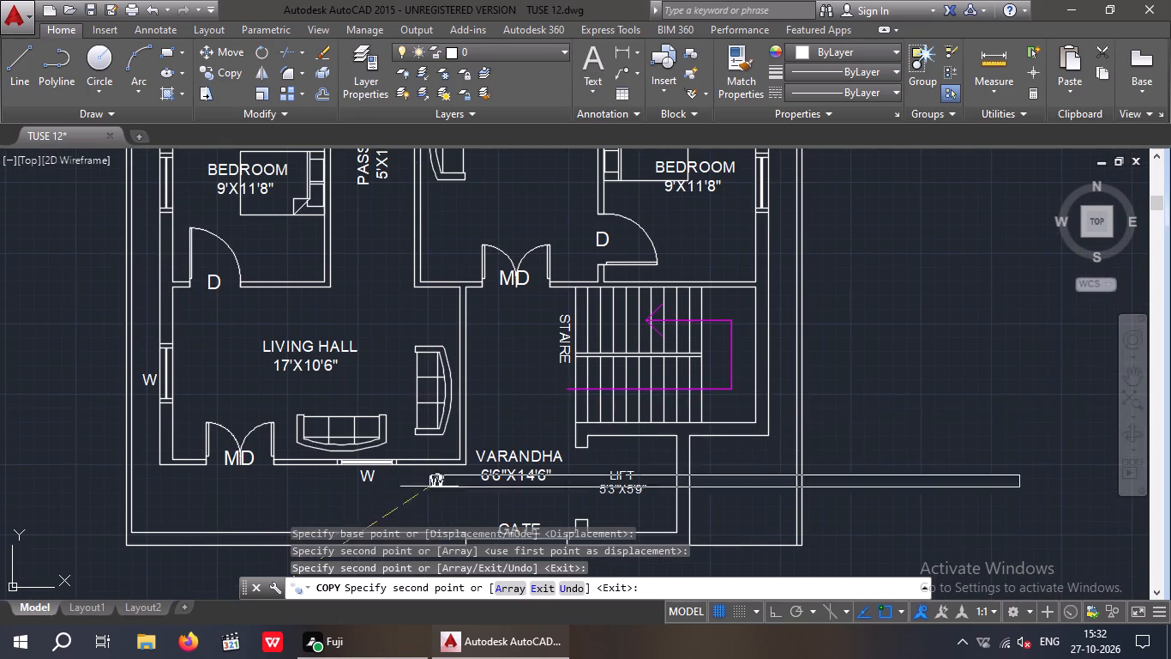
middle_click_drag(915, 368, 736, 571)
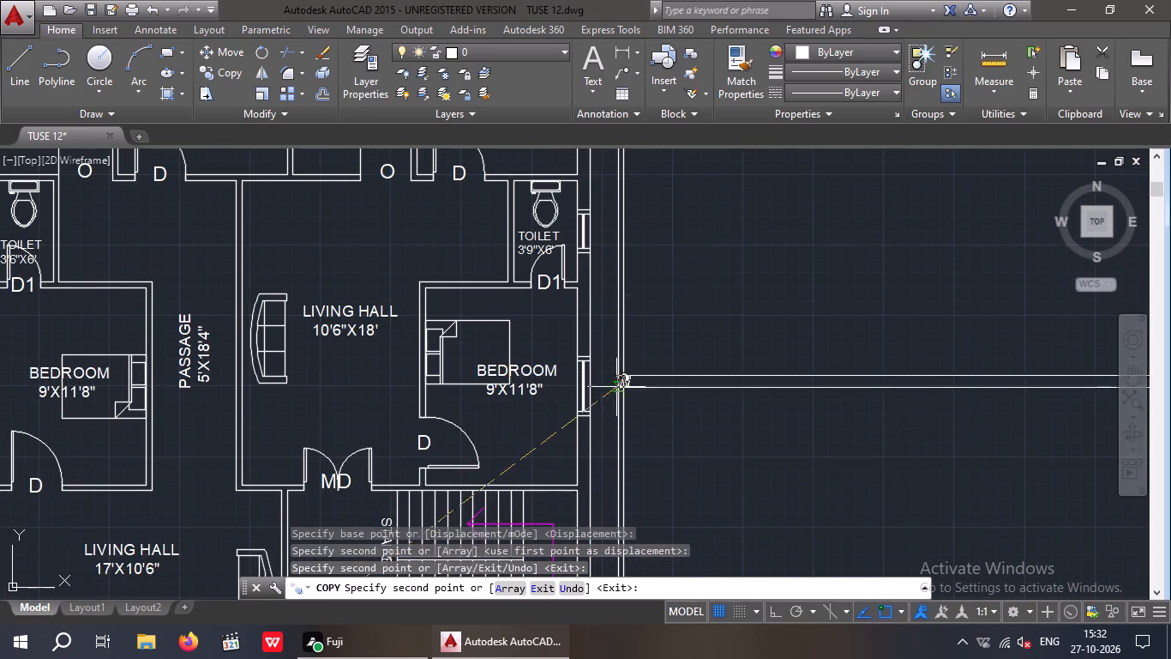
scroll(620, 386, "up", 3)
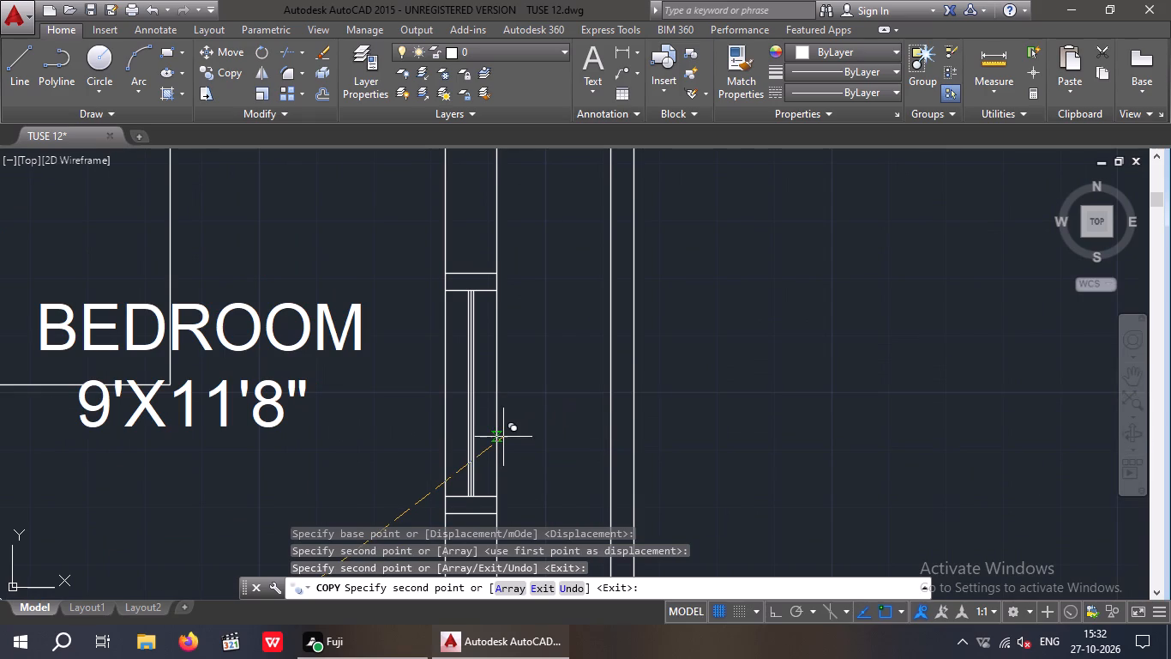
left_click(504, 440)
Place another W copy outside the outer wall window of the left-hand 9'X11'8" bedroom.
scroll(525, 402, "down", 3)
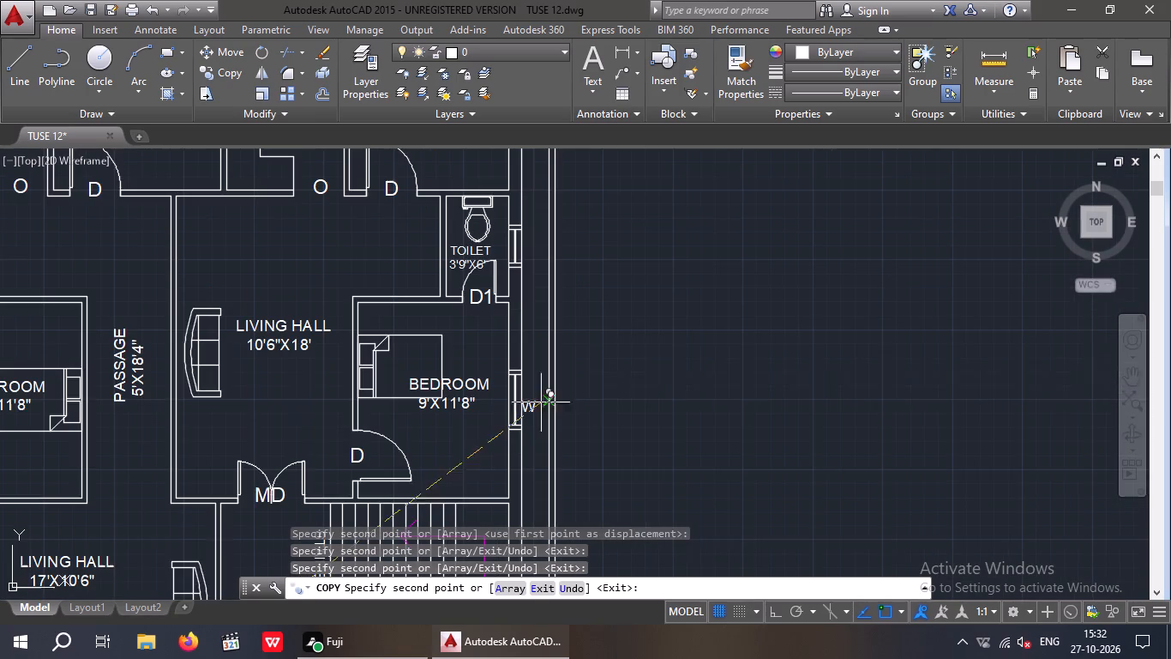
middle_click_drag(642, 363, 650, 450)
scroll(648, 414, "down", 2)
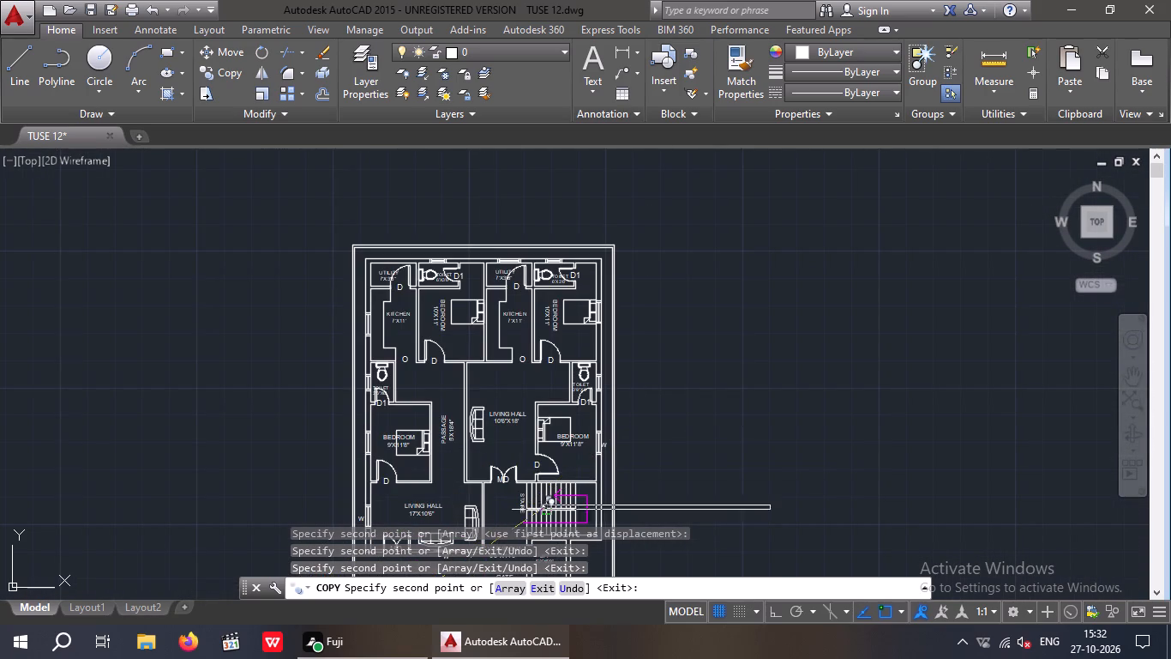
middle_click_drag(445, 340, 461, 273)
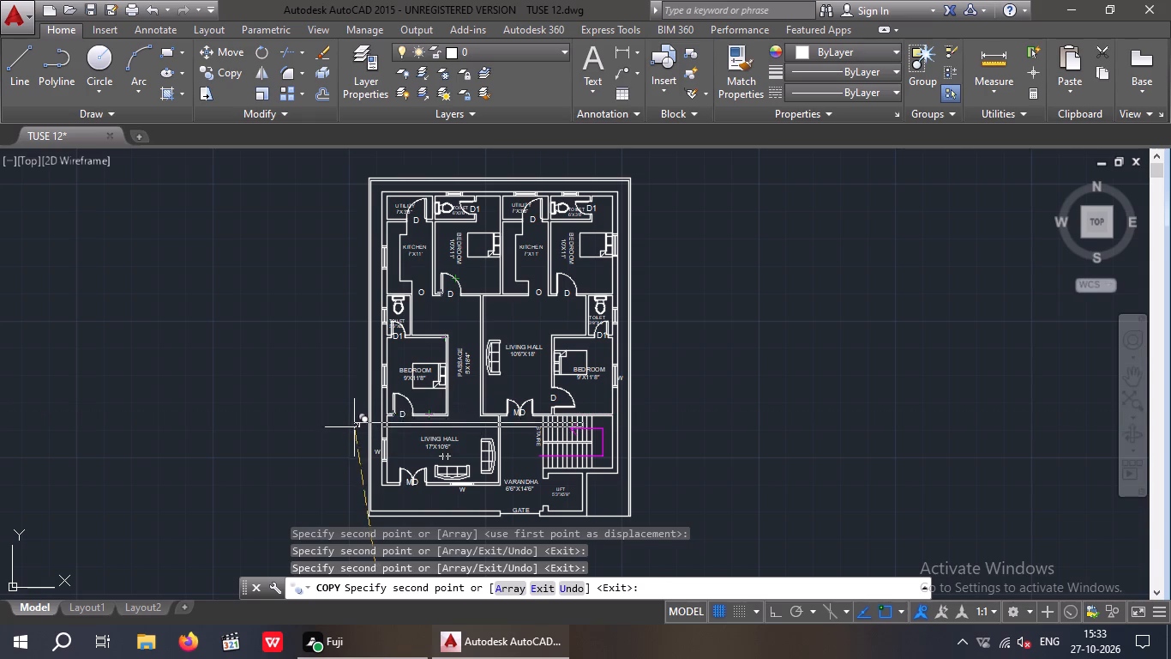
scroll(372, 390, "up", 5)
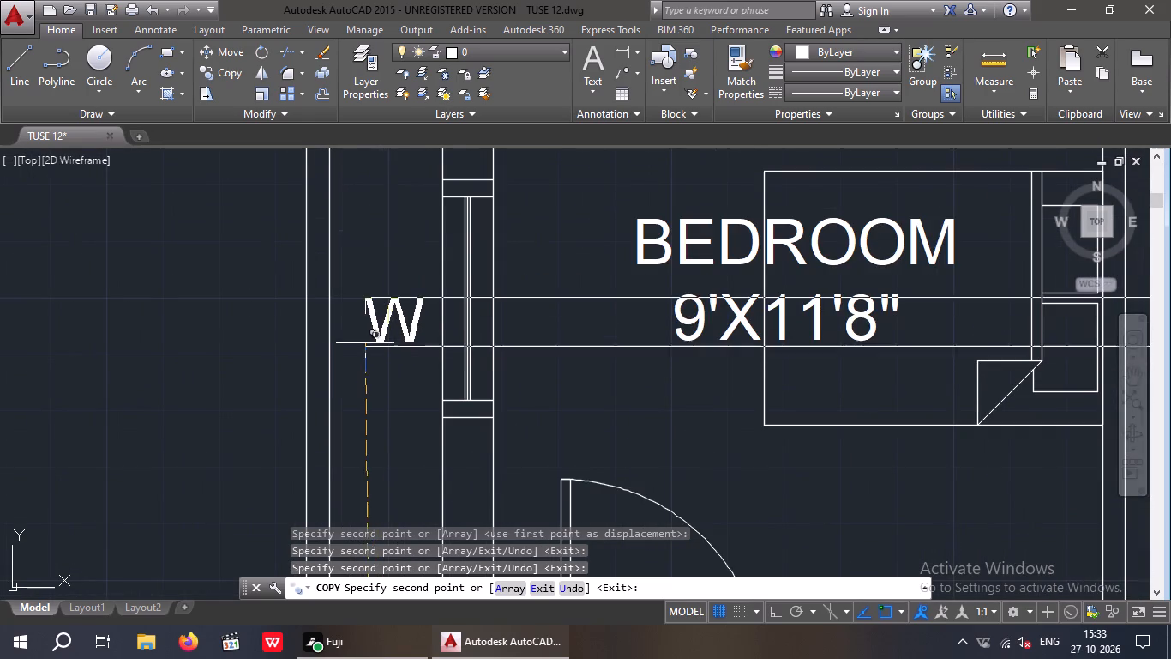
scroll(374, 352, "up", 2)
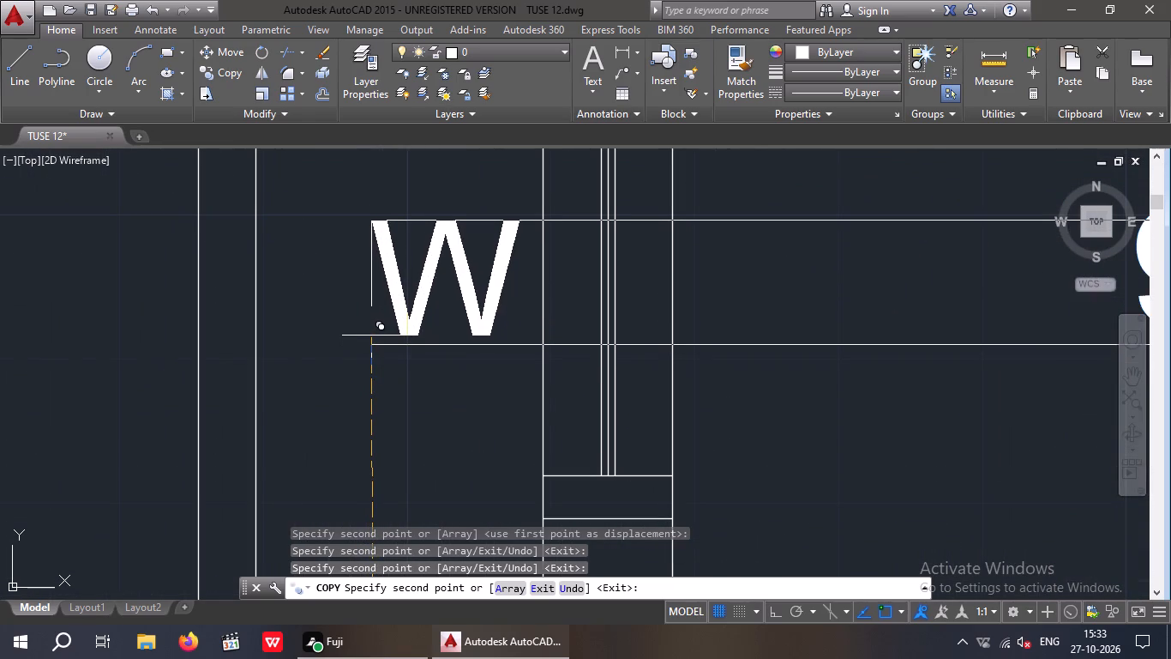
left_click(371, 330)
Place another W copy outside the outer wall window of the left-hand 7'X11' kitchen.
scroll(372, 336, "down", 6)
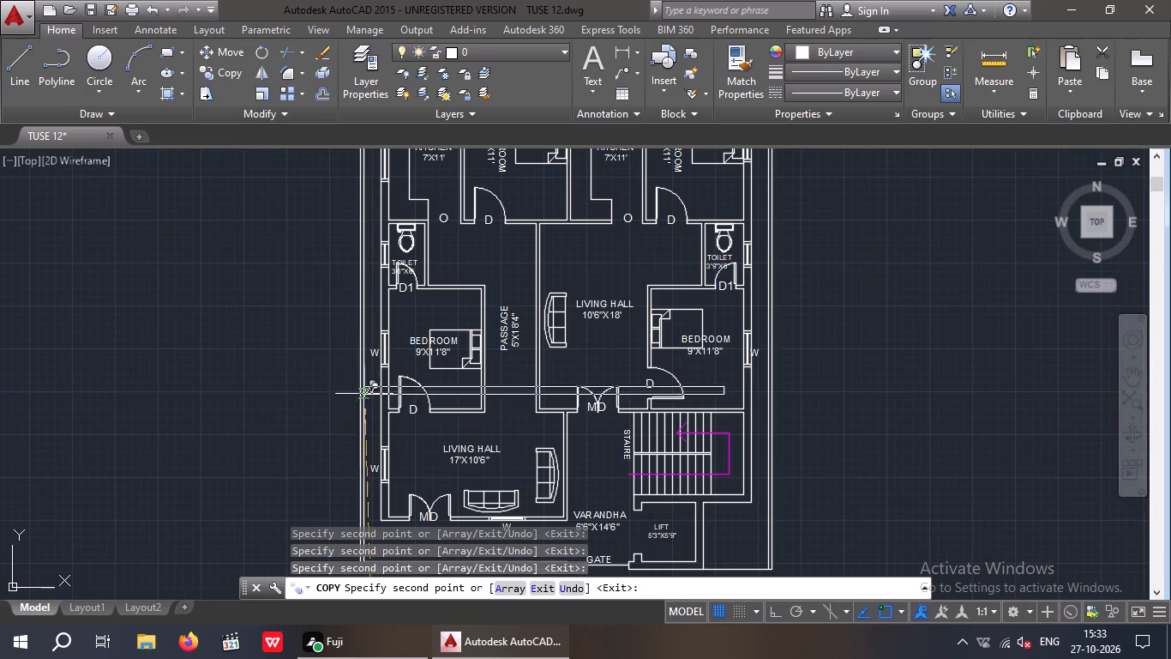
middle_click_drag(301, 429, 291, 505)
scroll(304, 359, "down", 2)
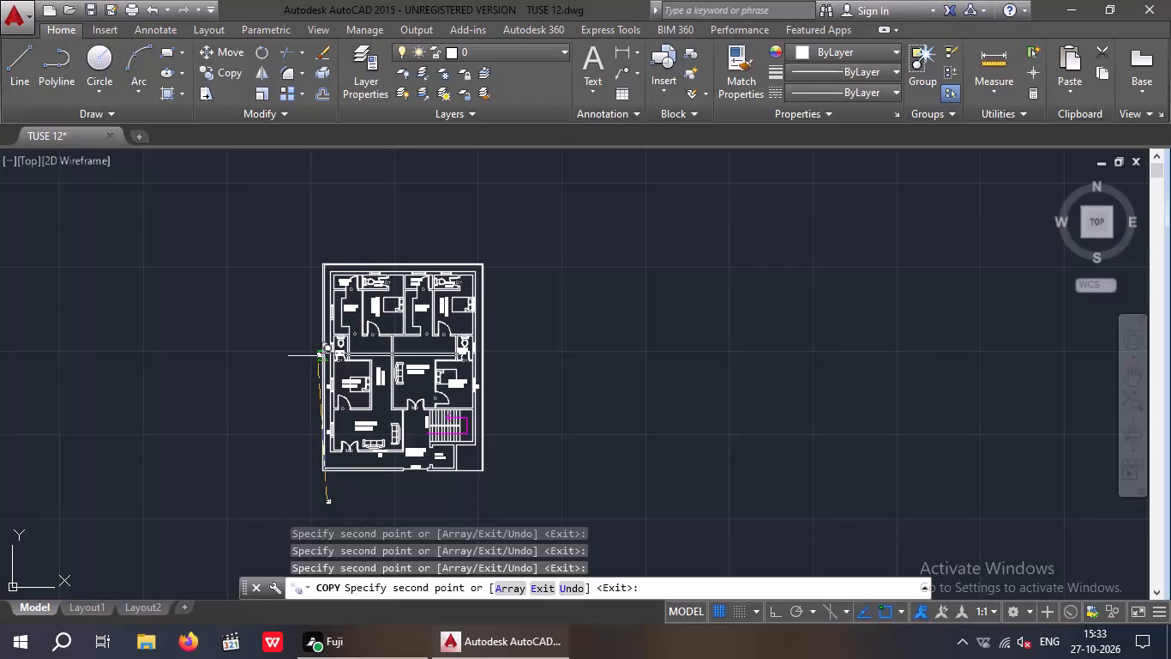
scroll(315, 310, "up", 4)
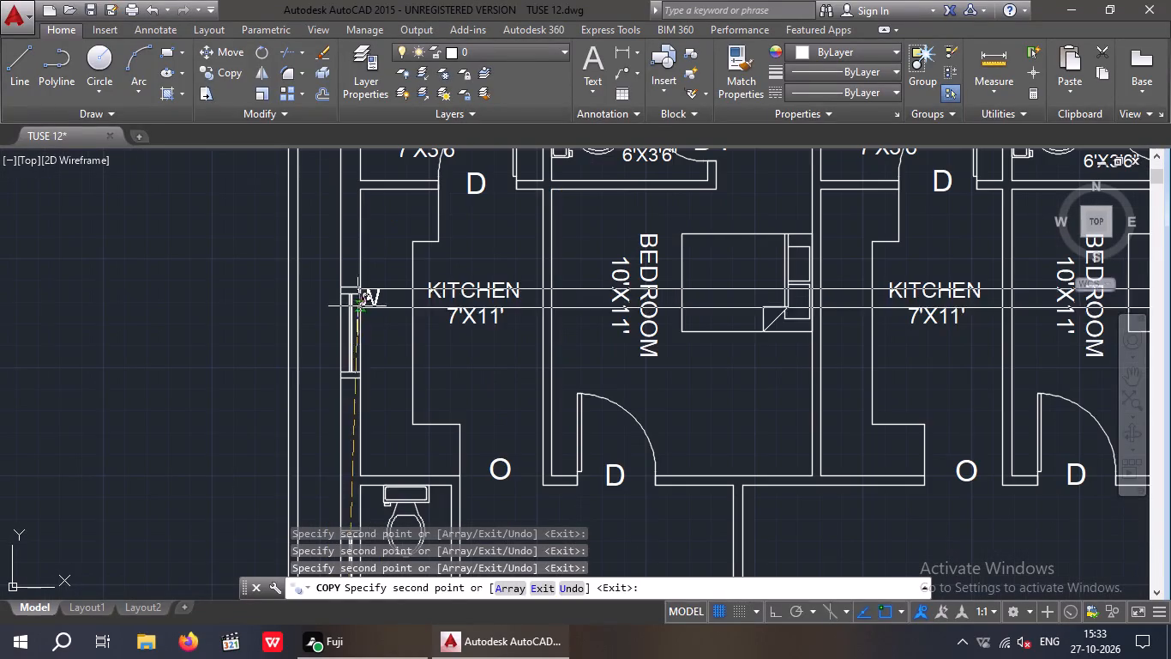
scroll(320, 341, "down", 1)
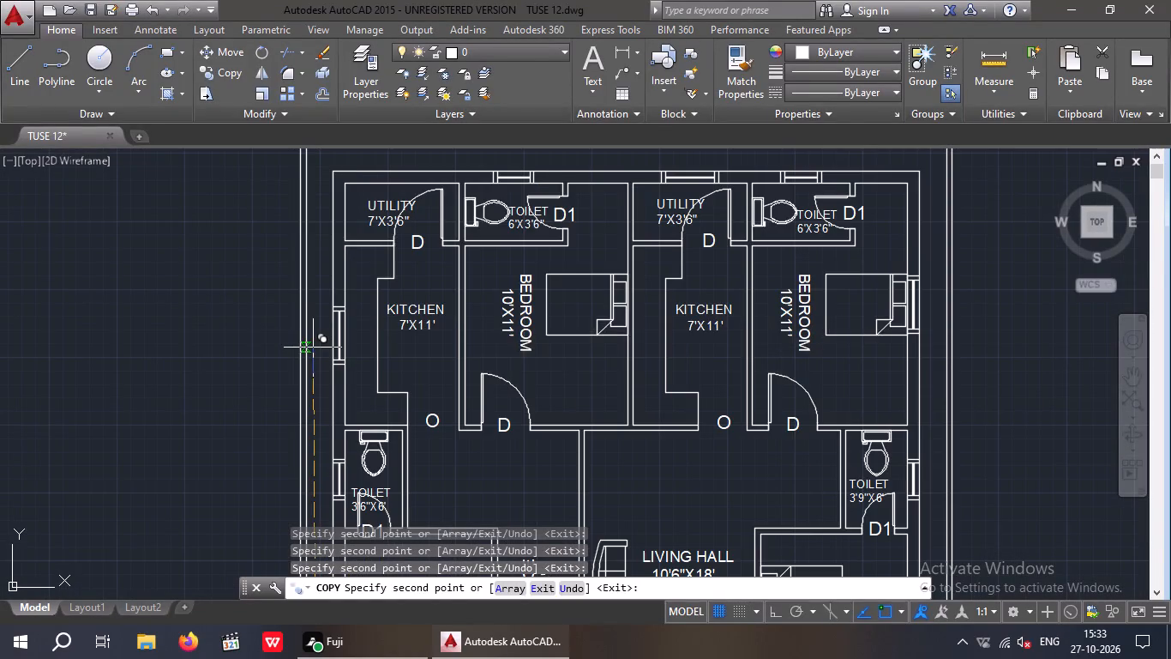
scroll(313, 347, "up", 2)
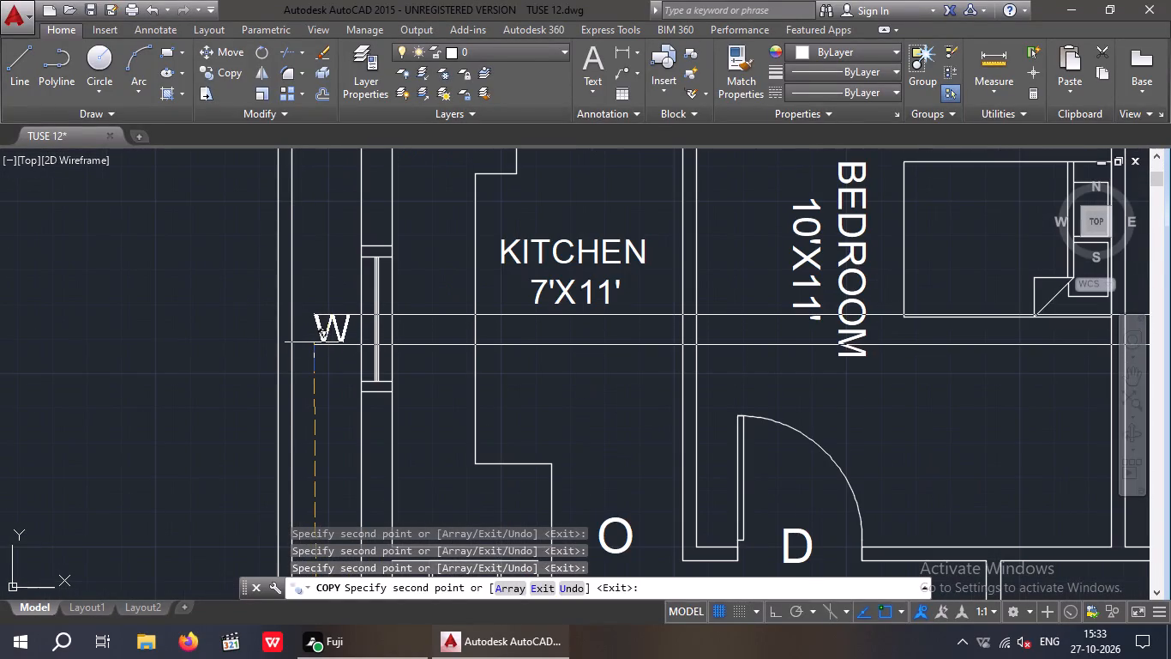
left_click(318, 336)
Place another W copy above the rear wall window of the right-hand 7'X3'6" utility.
scroll(272, 350, "down", 3)
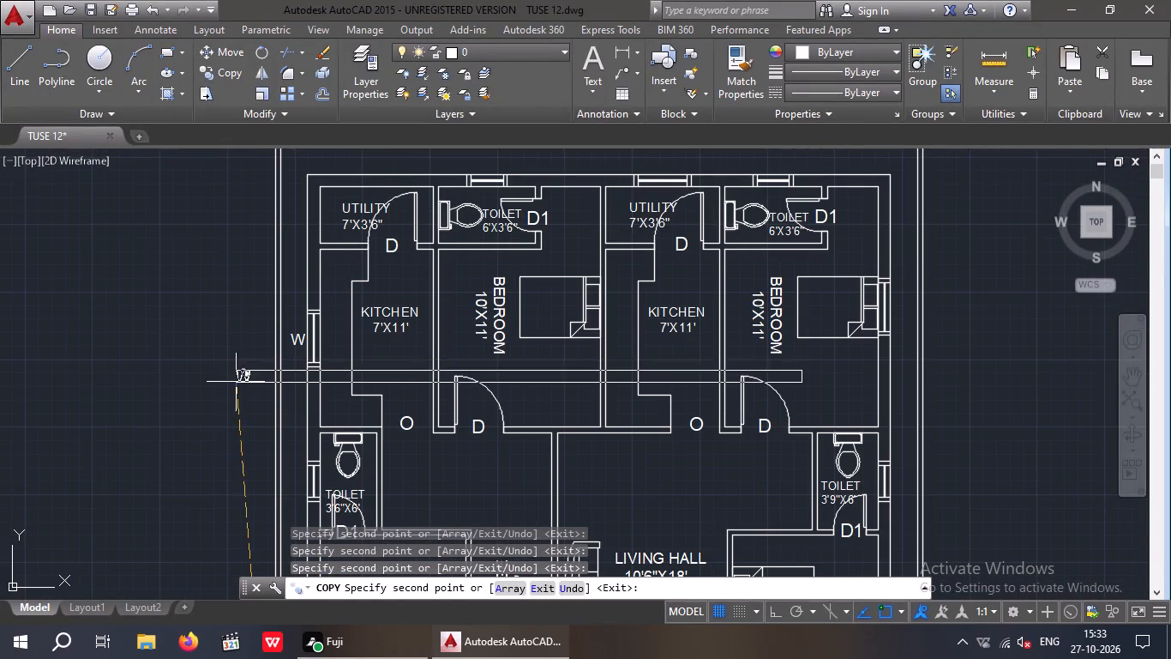
middle_click_drag(233, 396, 176, 435)
scroll(176, 435, "down", 1)
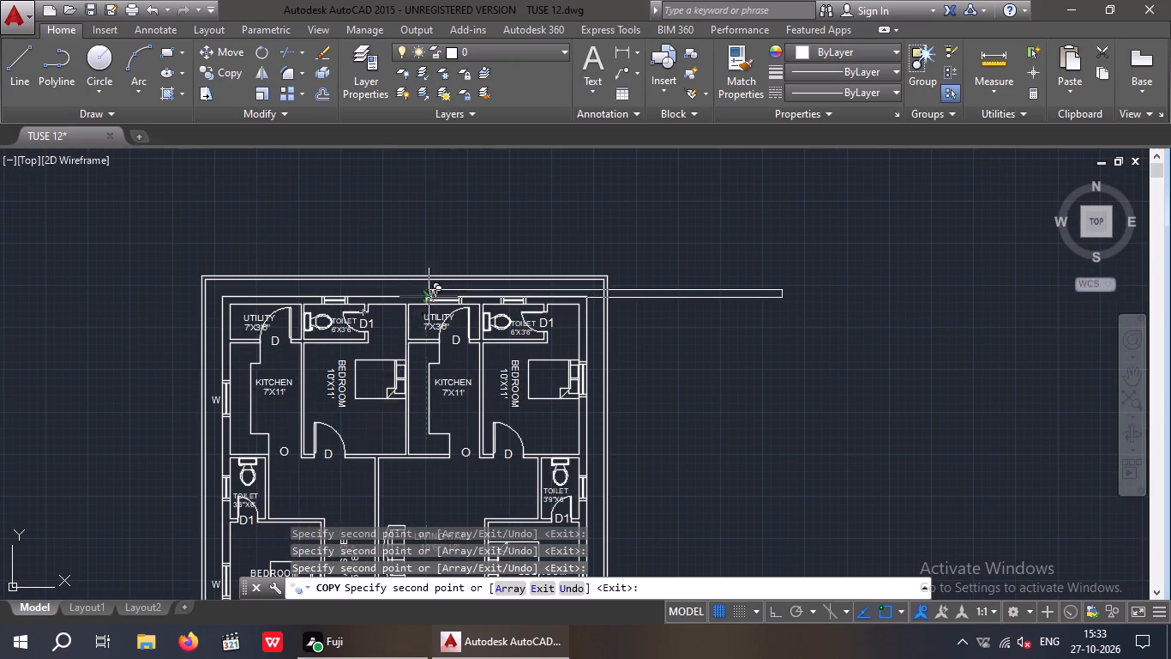
scroll(437, 293, "up", 5)
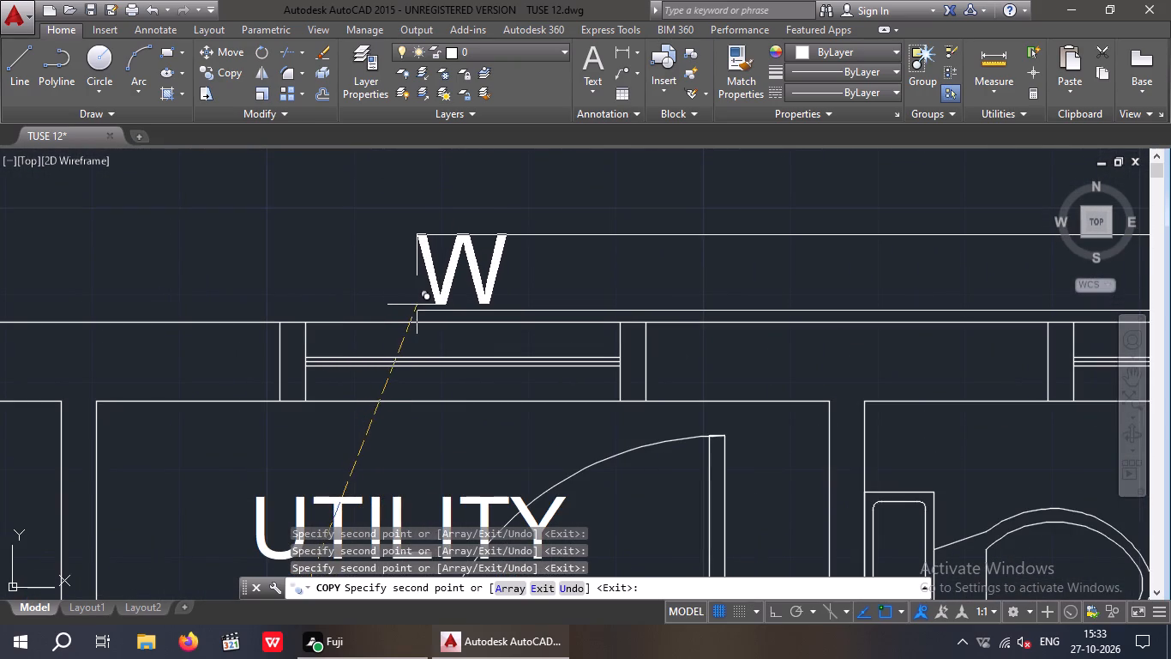
left_click(430, 305)
scroll(432, 282, "down", 4)
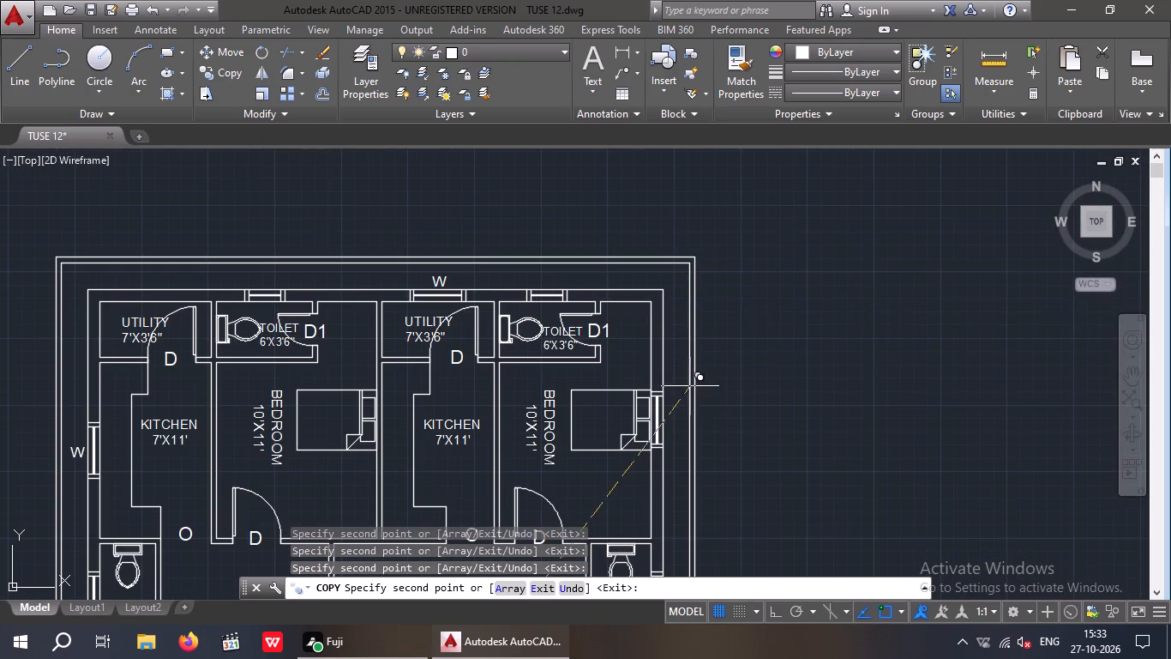
Place the last W copy outside the outer wall window of the right-hand 10'X11' bedroom.
scroll(673, 426, "up", 3)
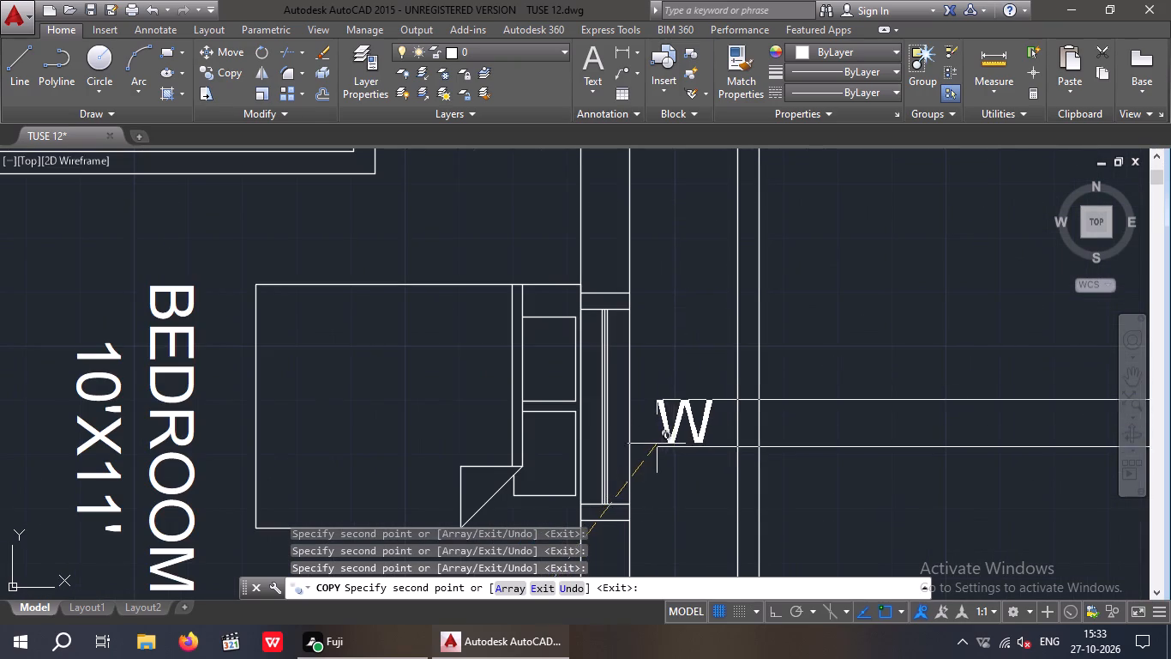
left_click(640, 444)
scroll(648, 370, "down", 3)
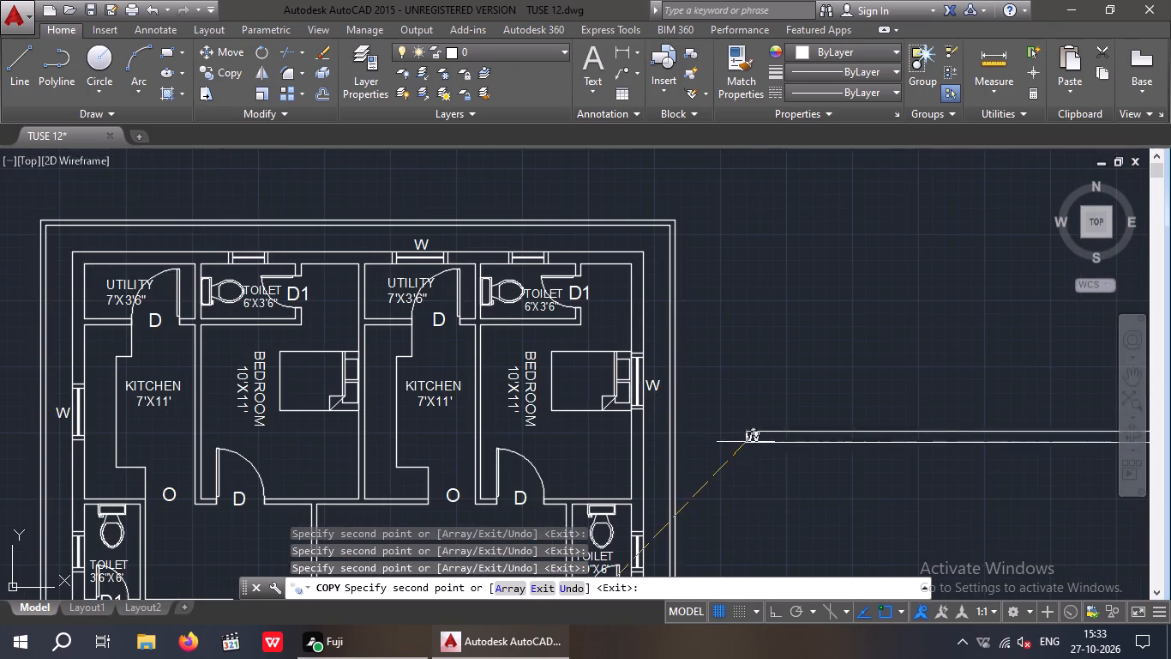
middle_click_drag(753, 436, 631, 237)
middle_click_drag(657, 350, 642, 285)
scroll(686, 366, "down", 1)
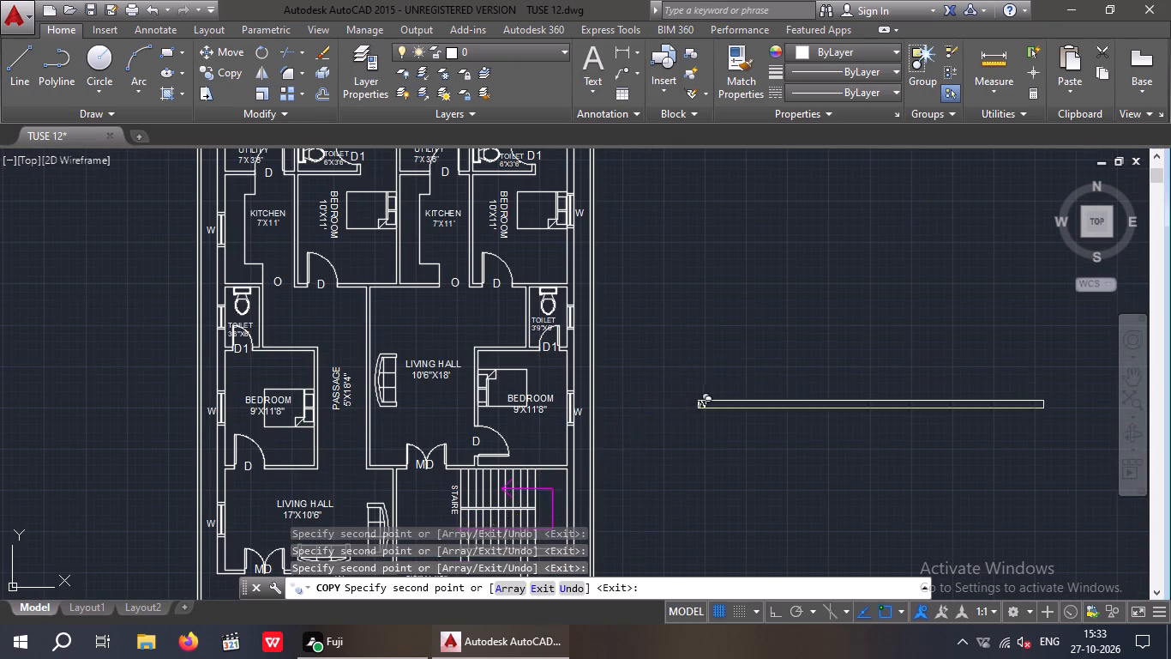
scroll(700, 397, "down", 1)
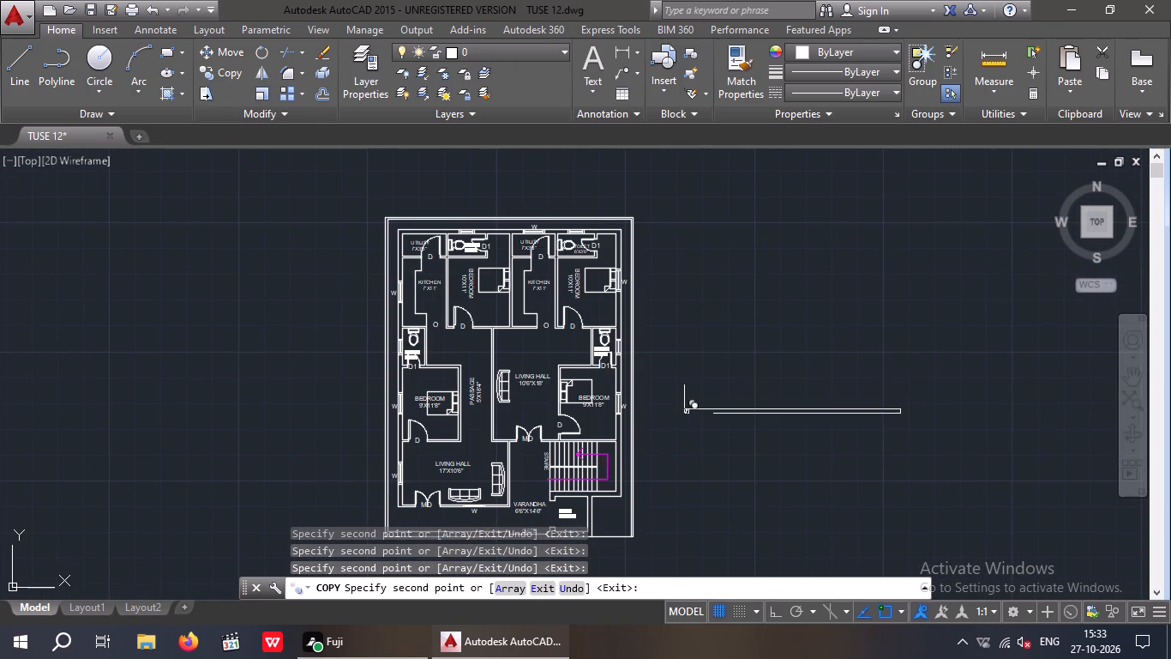
key("Escape")
key("Escape")
Change the spare W text below the floor plan to V.
middle_click_drag(686, 411, 664, 230)
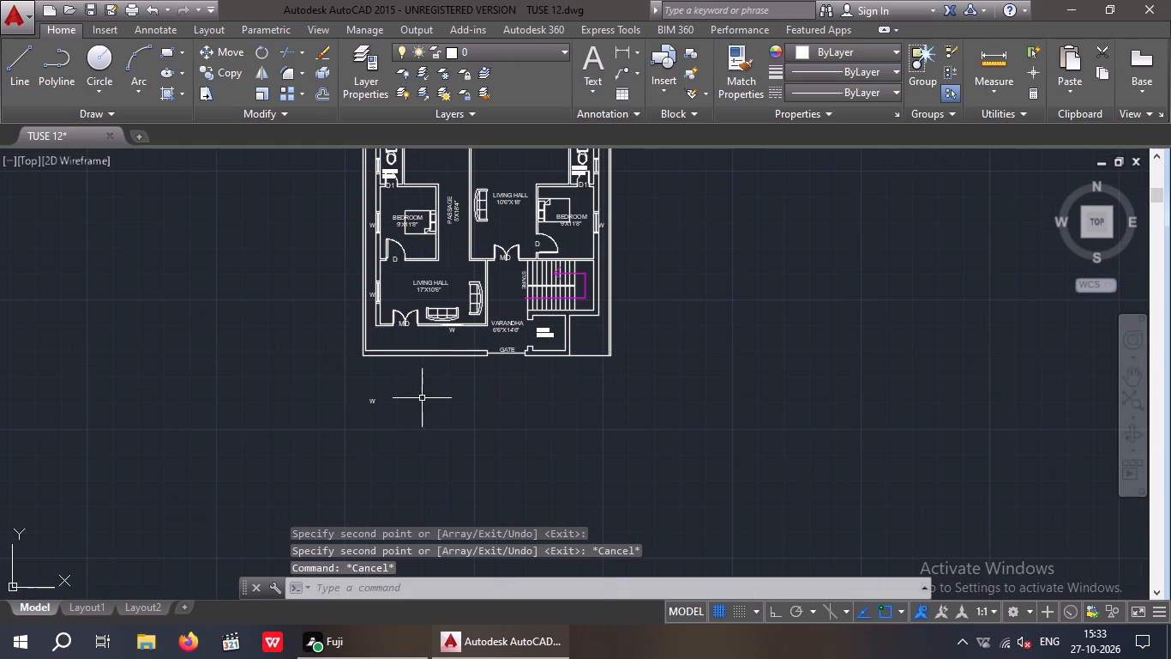
scroll(383, 414, "up", 2)
double_click(353, 385)
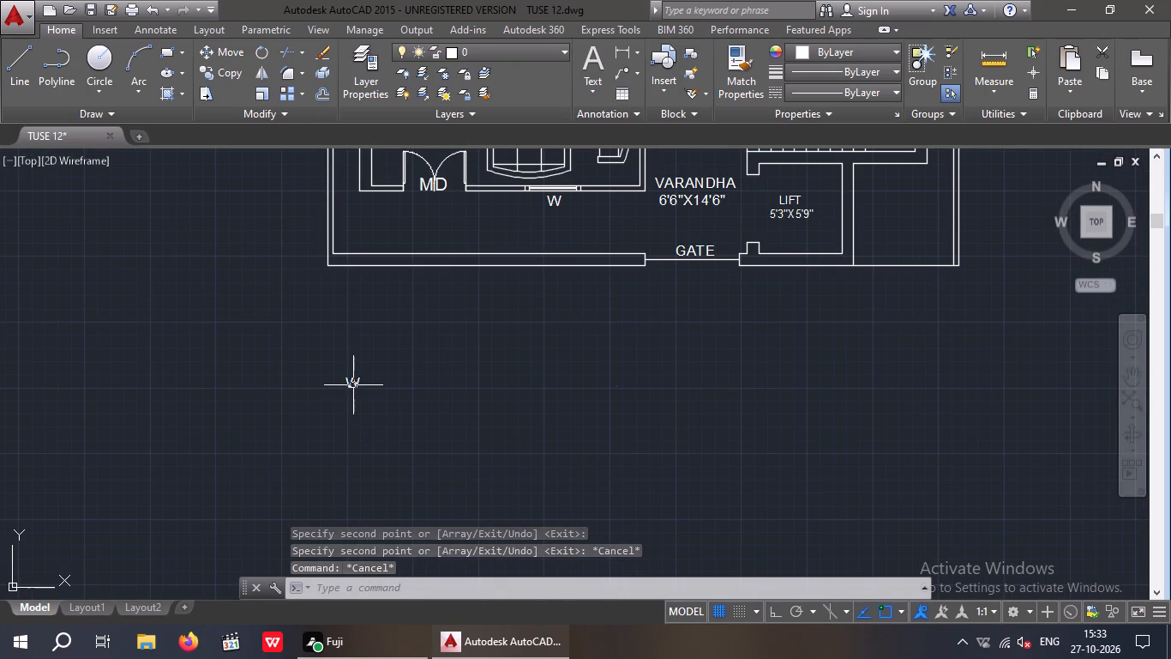
double_click(353, 384)
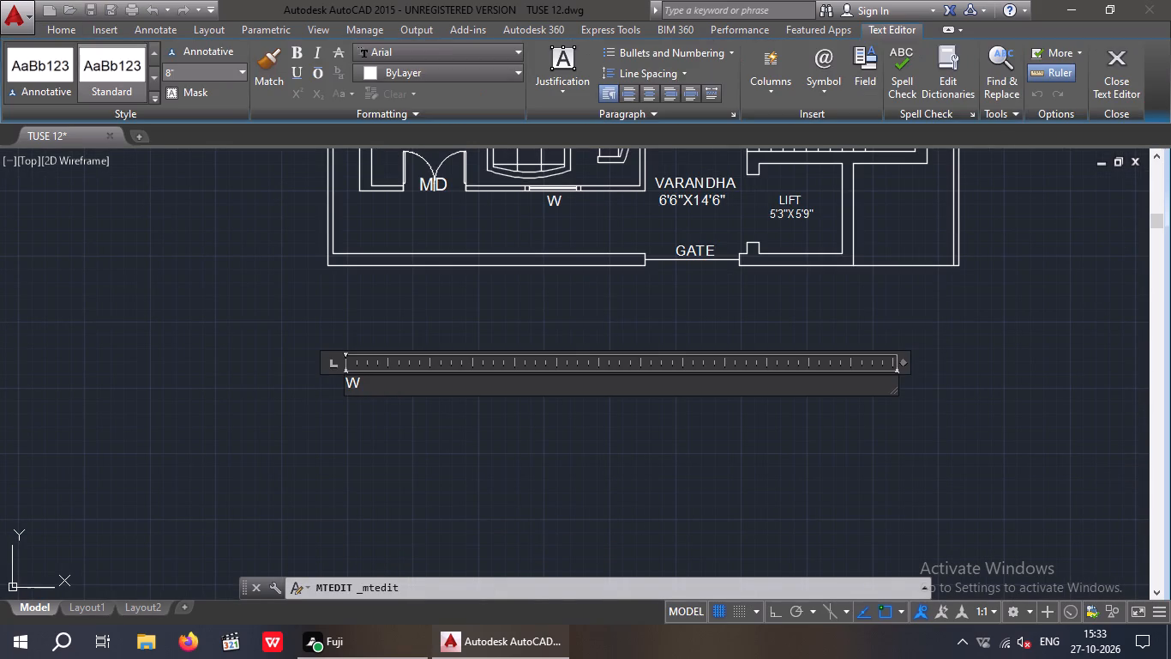
key("BackSpace")
key("v")
left_click(376, 437)
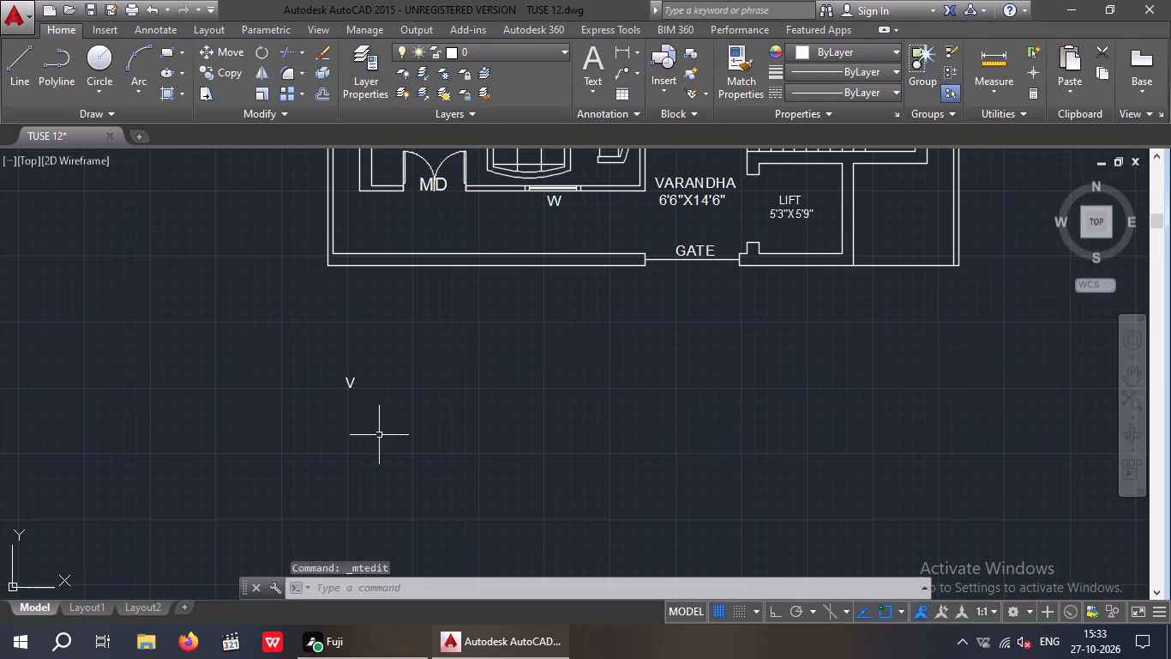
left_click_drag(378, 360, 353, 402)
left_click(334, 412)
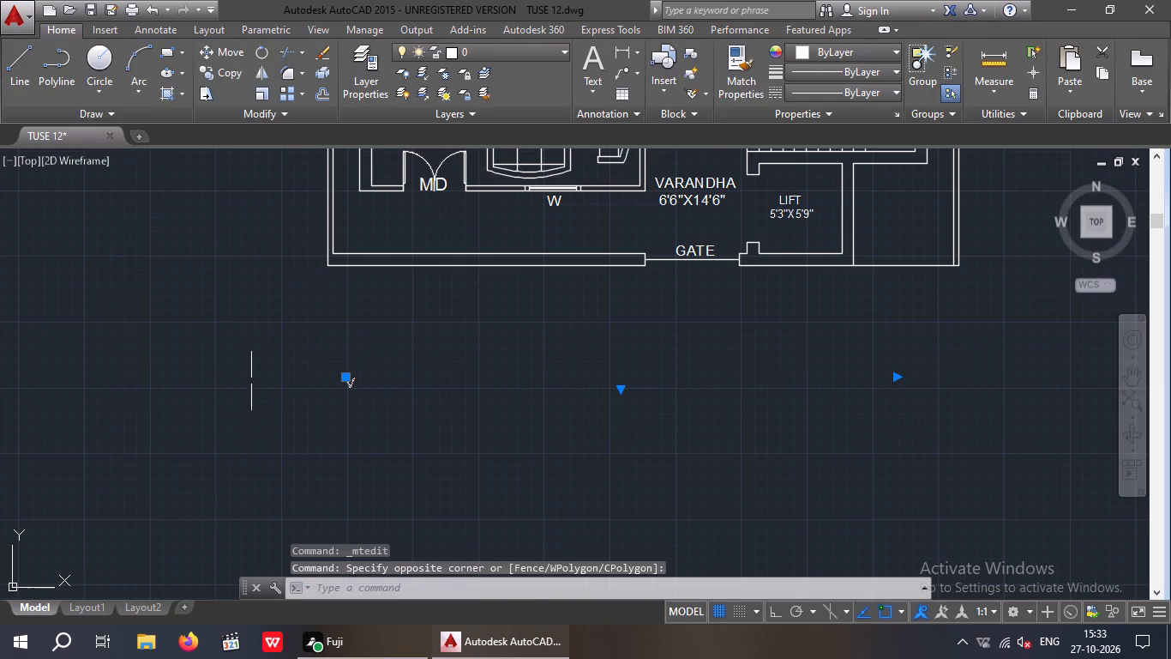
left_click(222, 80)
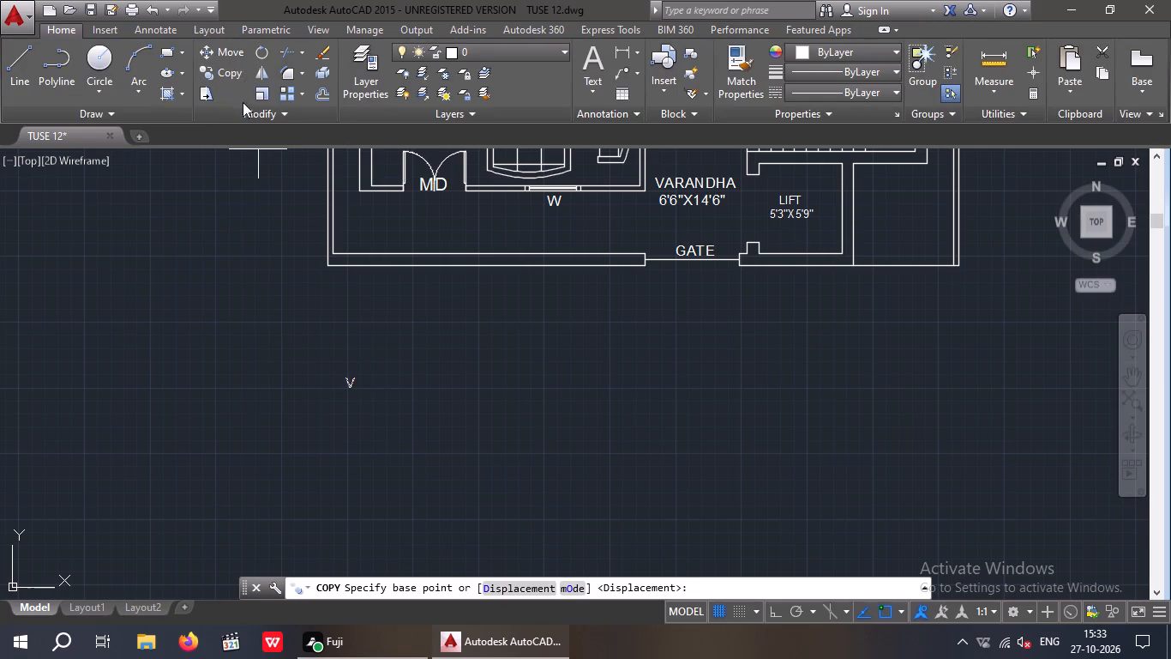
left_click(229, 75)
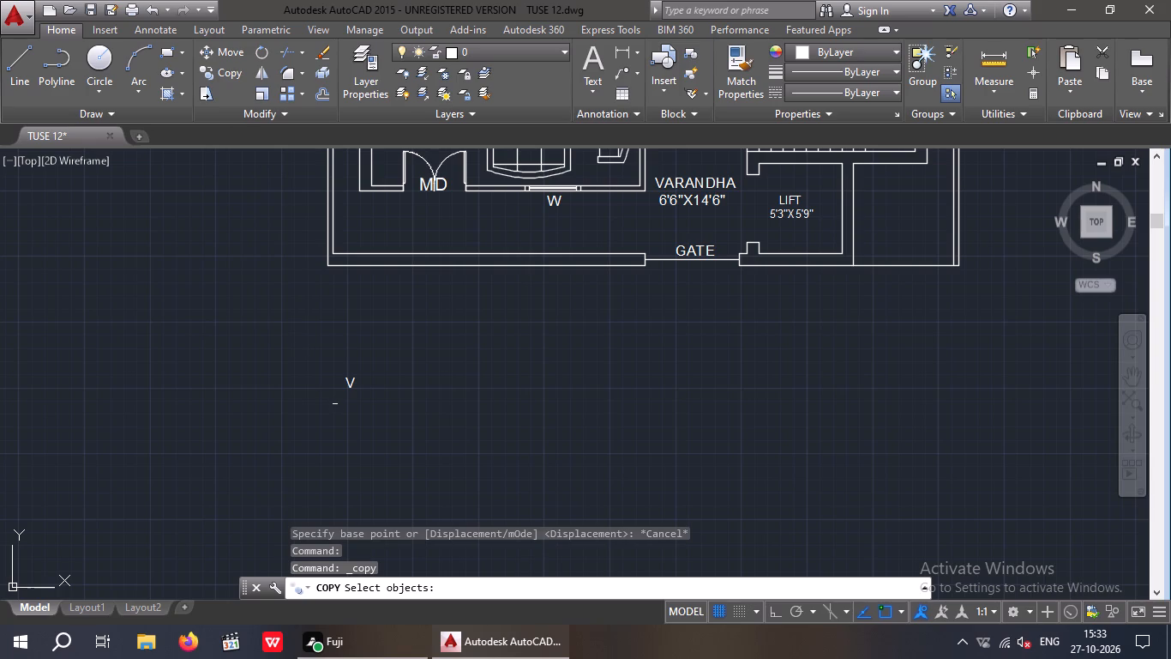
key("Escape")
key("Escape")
Copy the V text from below the plan to outside the window of the 3'6"X6' toilet.
left_click_drag(377, 331, 295, 400)
left_click(295, 401)
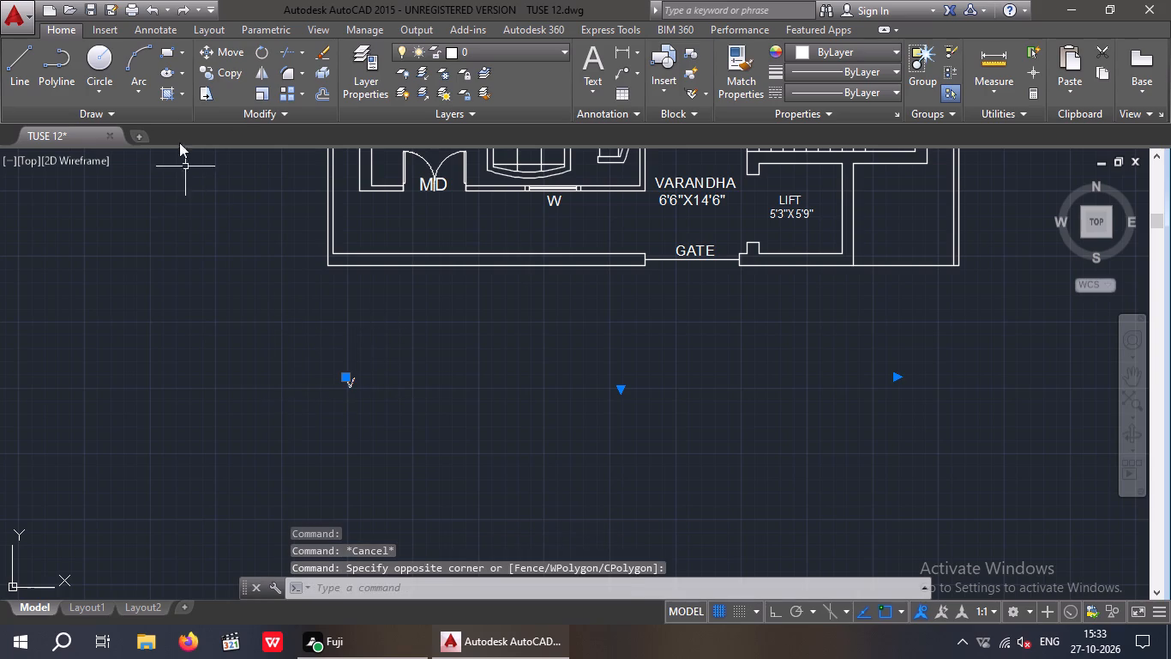
left_click(227, 77)
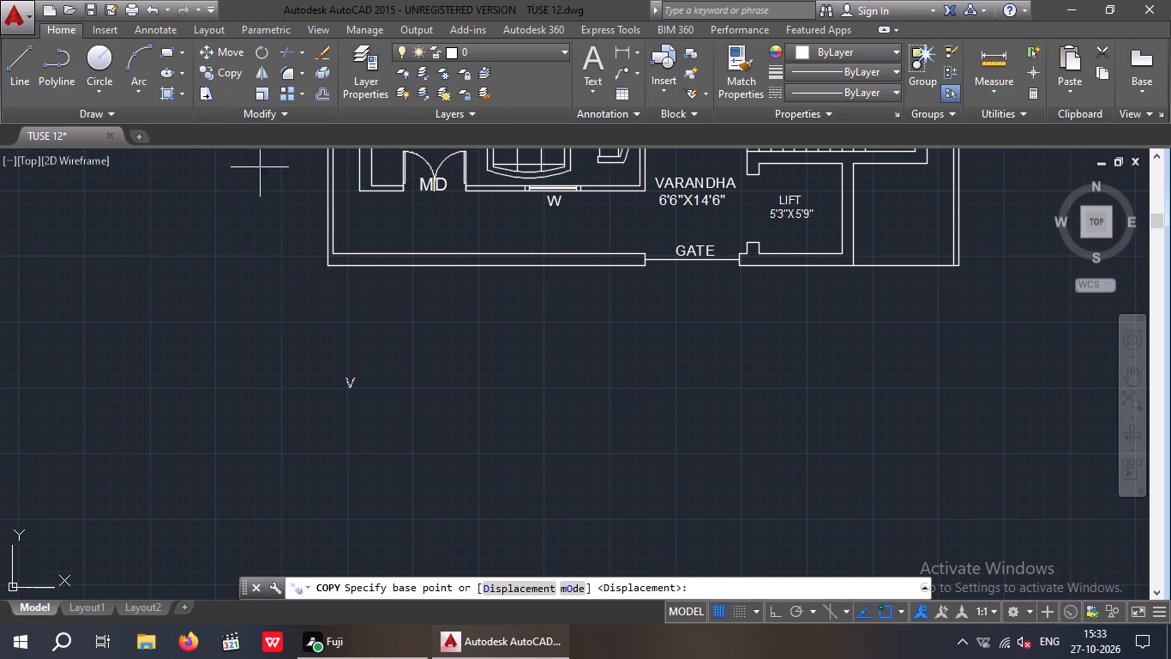
left_click(345, 389)
scroll(347, 363, "down", 1)
middle_click_drag(345, 413, 328, 457)
scroll(334, 447, "down", 2)
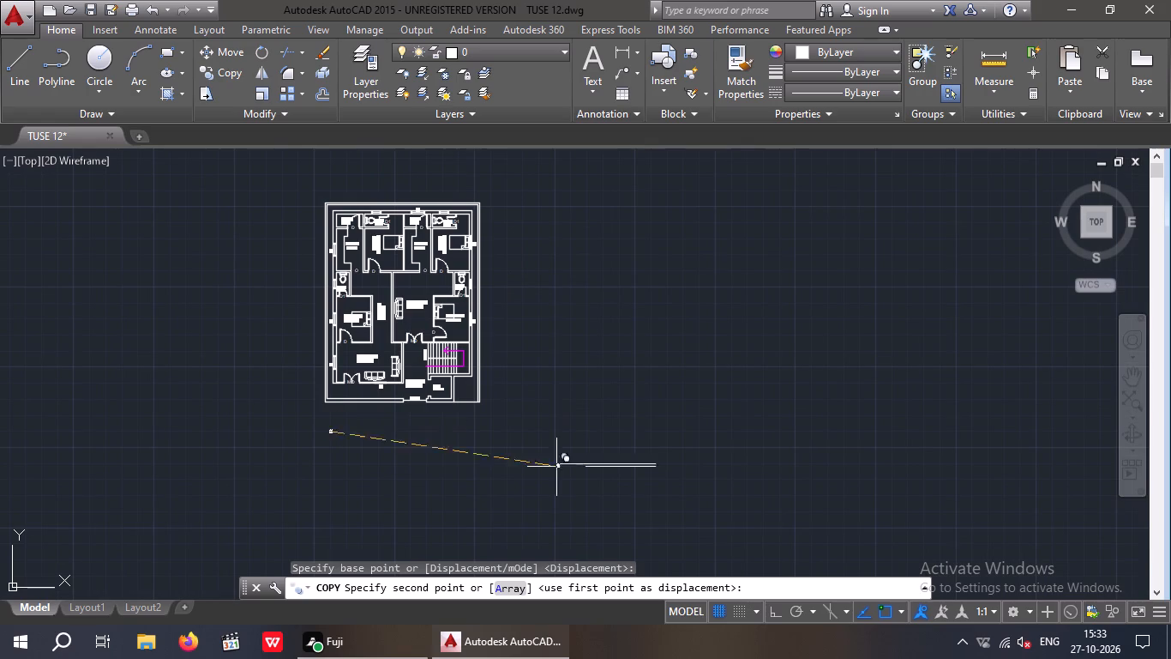
scroll(333, 269, "up", 4)
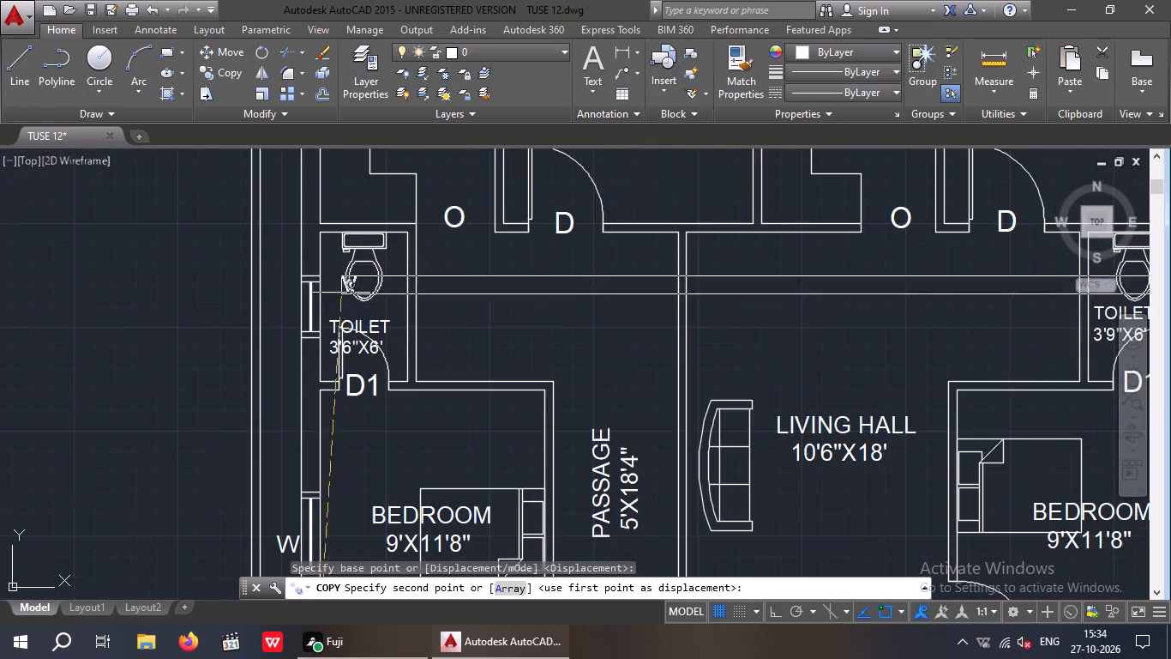
scroll(268, 309, "up", 2)
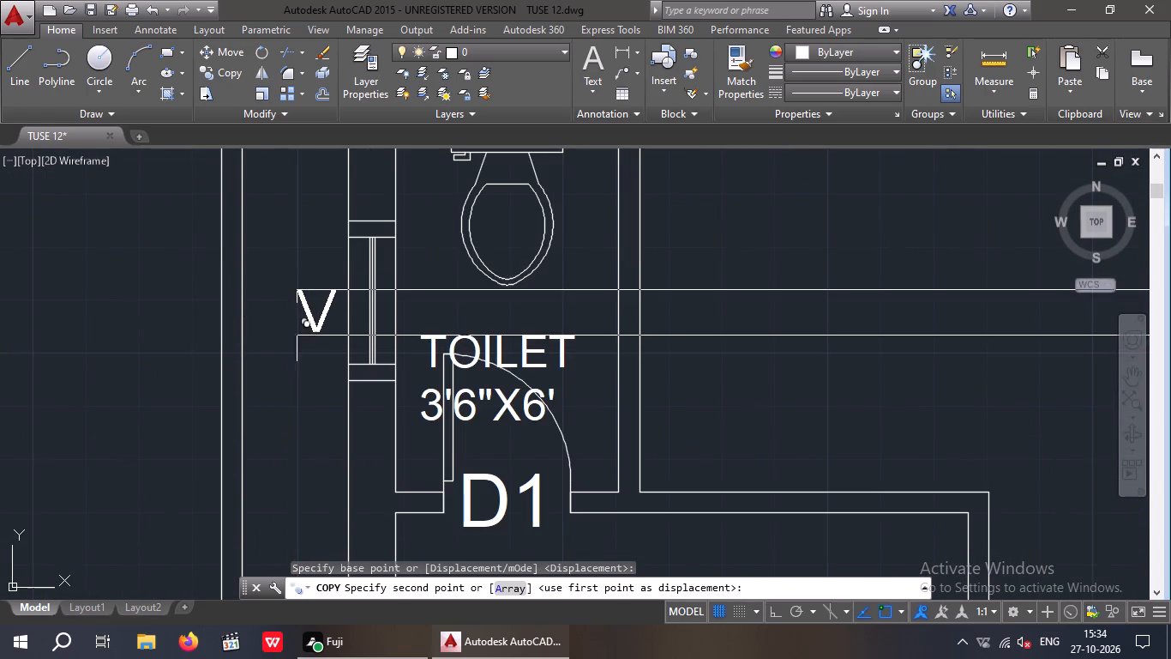
left_click(297, 332)
Place another V copy outside the outer wall window of the 3'9"X6' toilet.
scroll(301, 331, "down", 4)
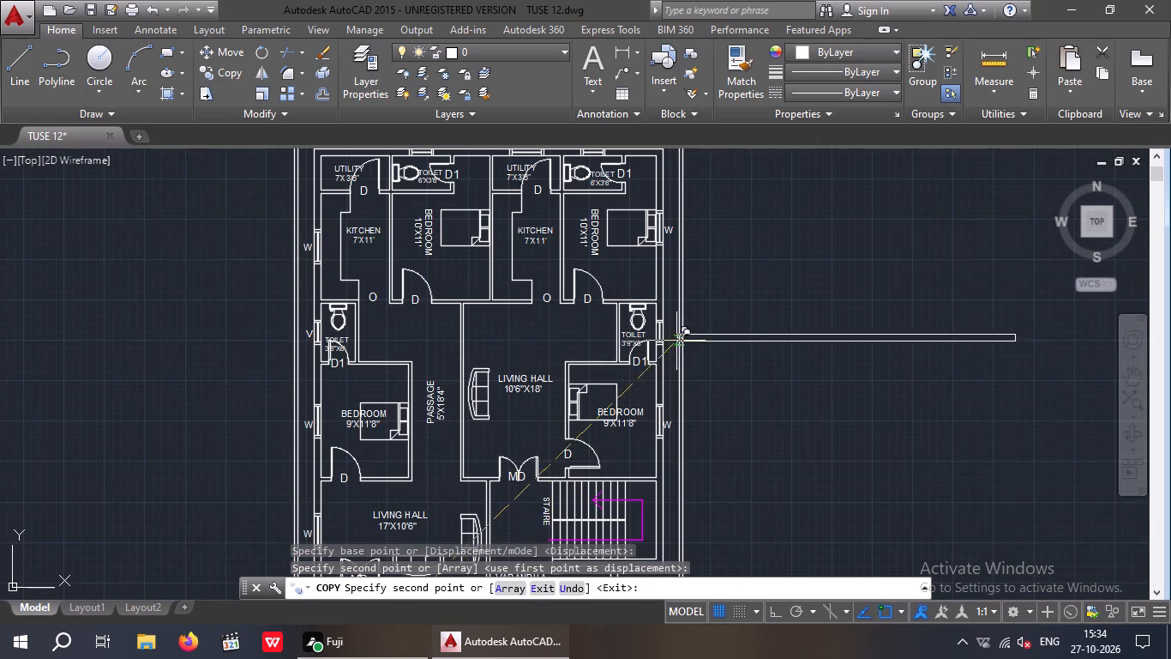
scroll(676, 340, "up", 5)
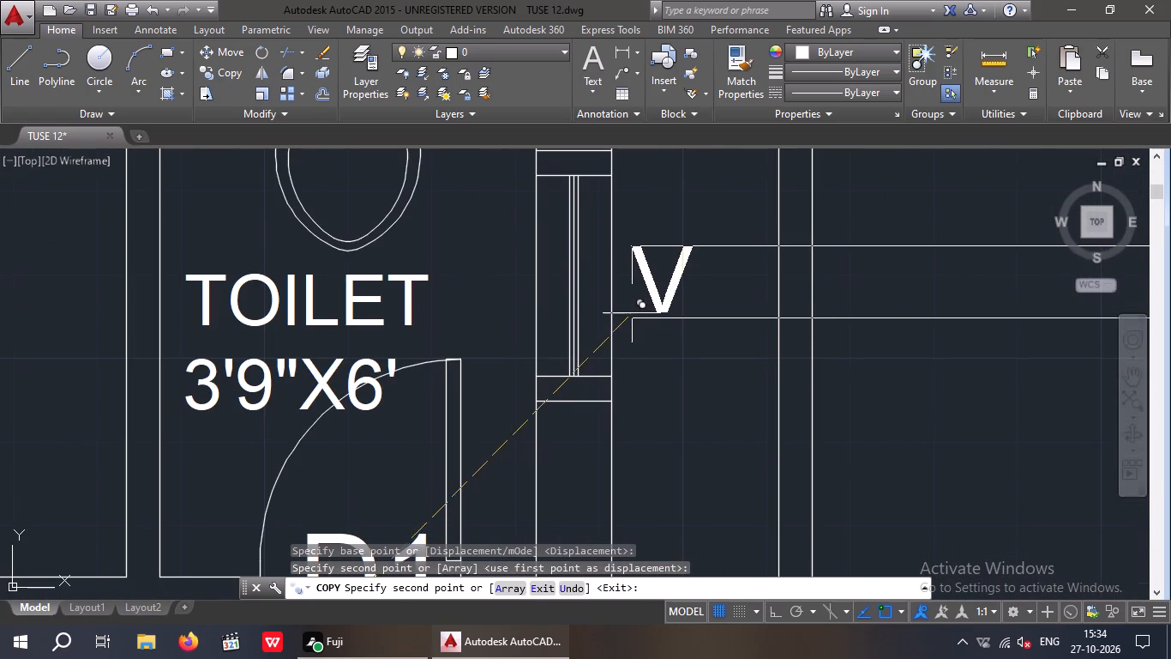
left_click(628, 319)
Place another V copy above the rear wall window of the right-hand 6'X3'6" toilet.
scroll(628, 333, "down", 4)
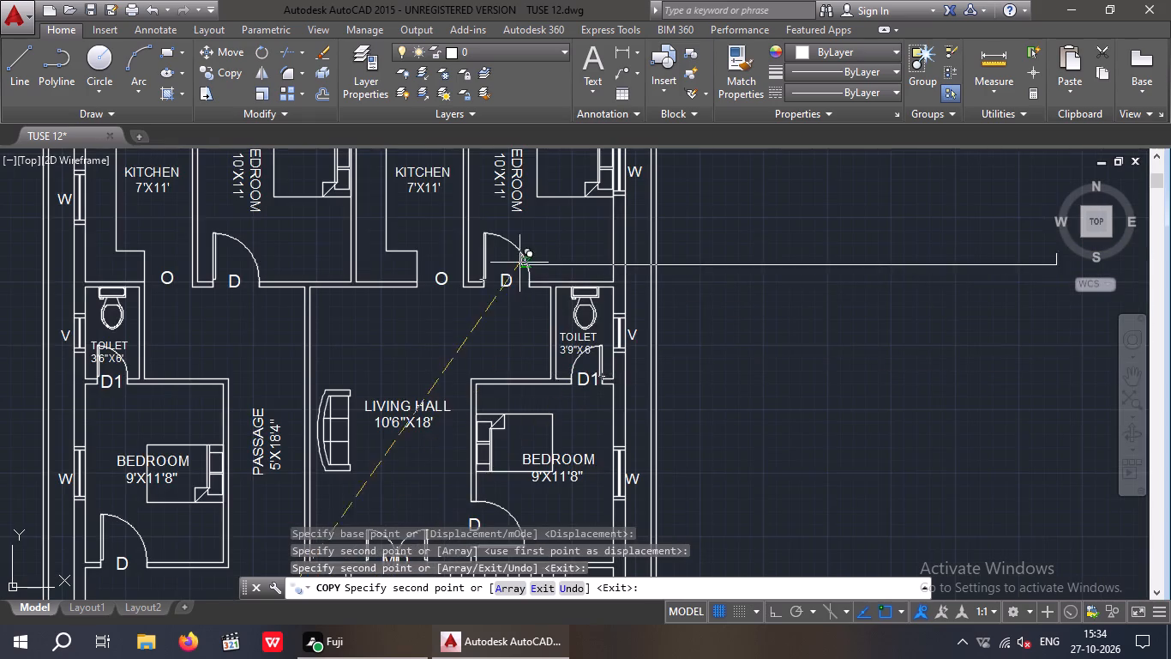
middle_click_drag(519, 275, 544, 519)
scroll(542, 285, "up", 3)
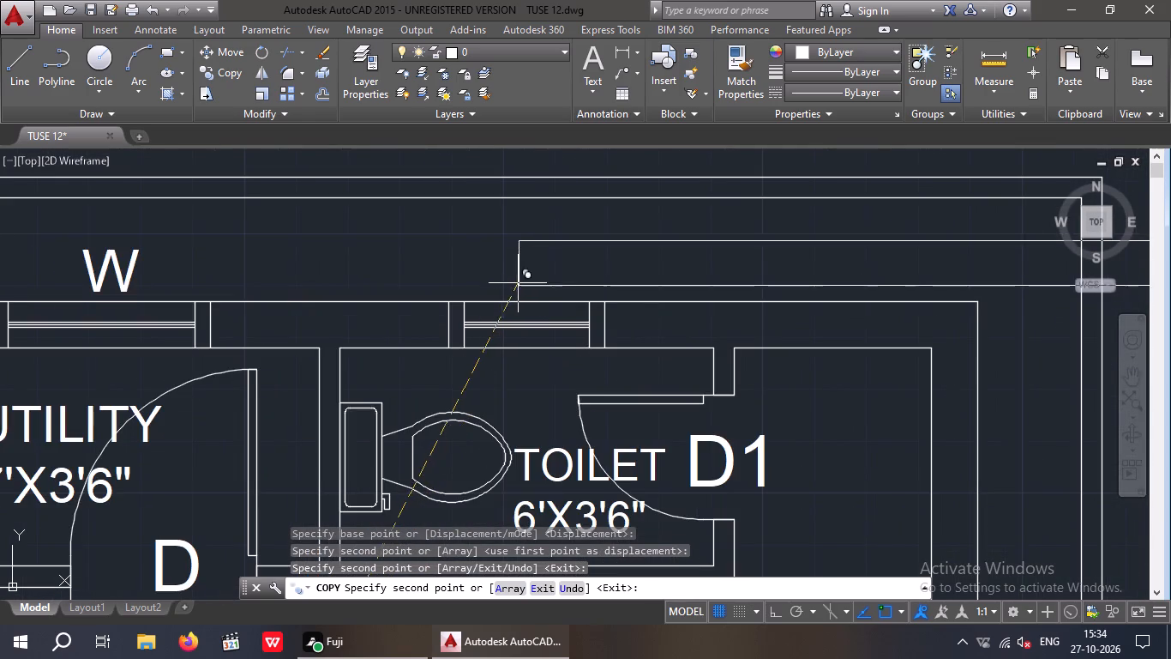
scroll(510, 289, "up", 2)
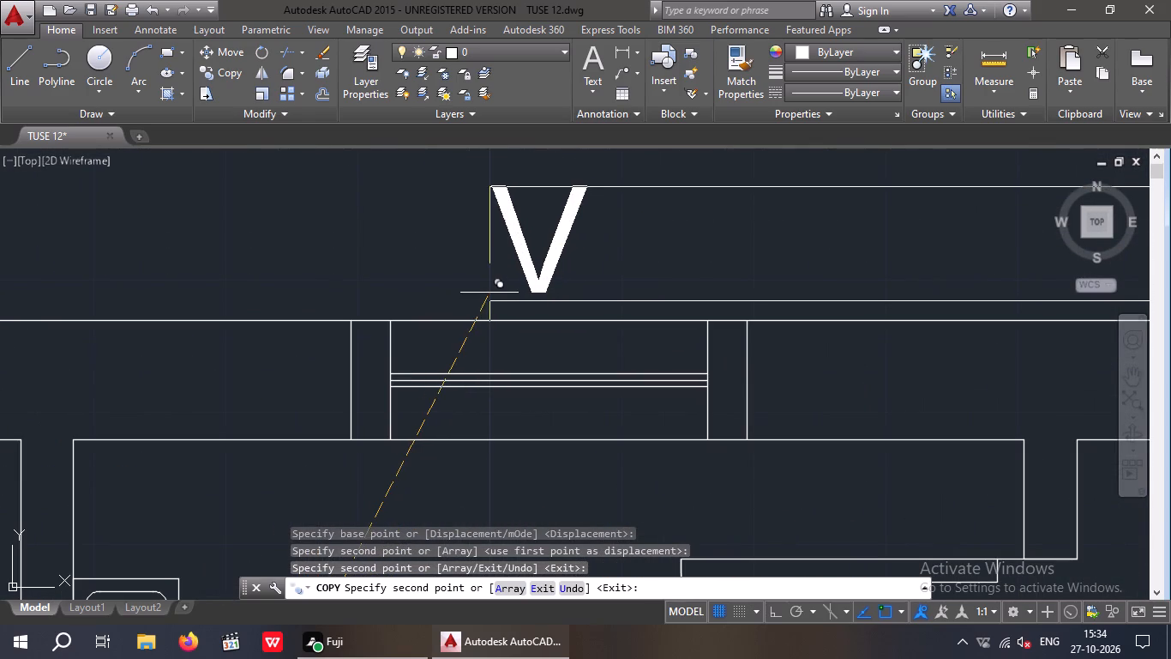
left_click(489, 293)
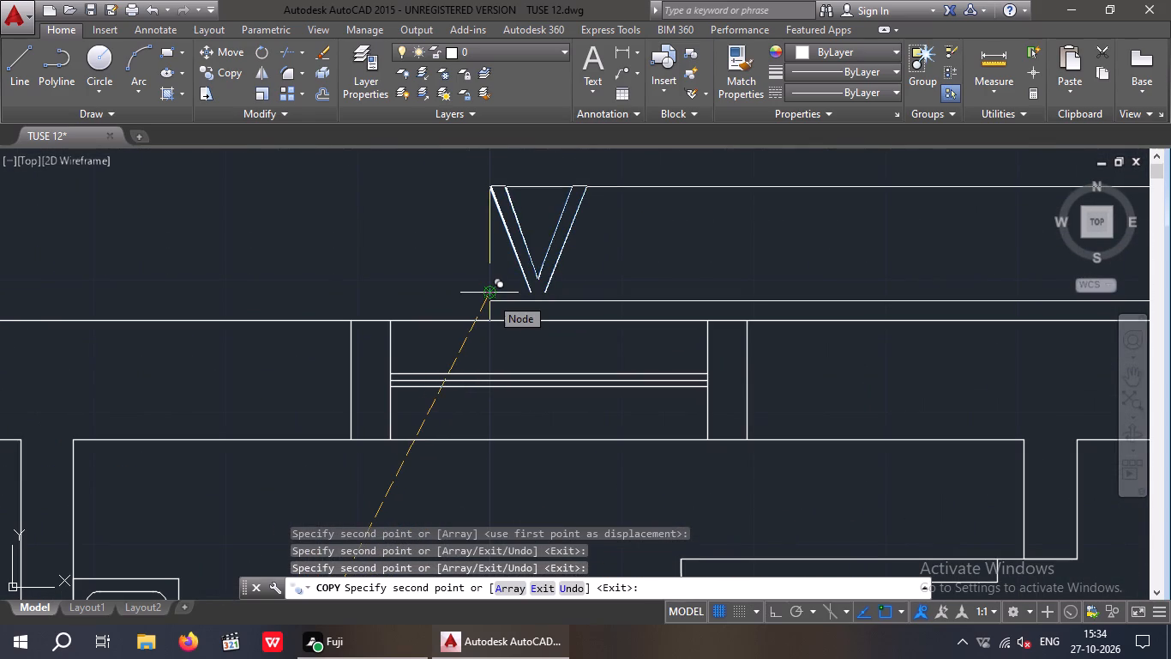
Place the last V copy above the rear wall window of the left-hand 6'X3'6" toilet.
middle_click_drag(336, 338, 569, 358)
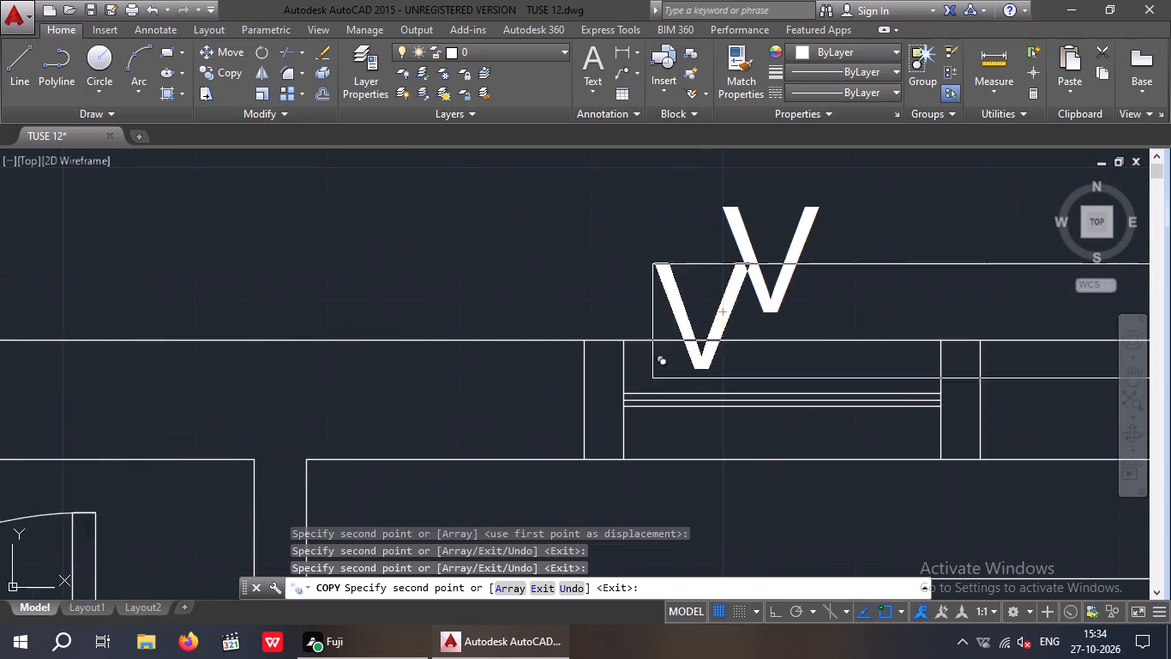
scroll(650, 366, "down", 2)
middle_click_drag(377, 368, 814, 348)
middle_click_drag(413, 358, 864, 433)
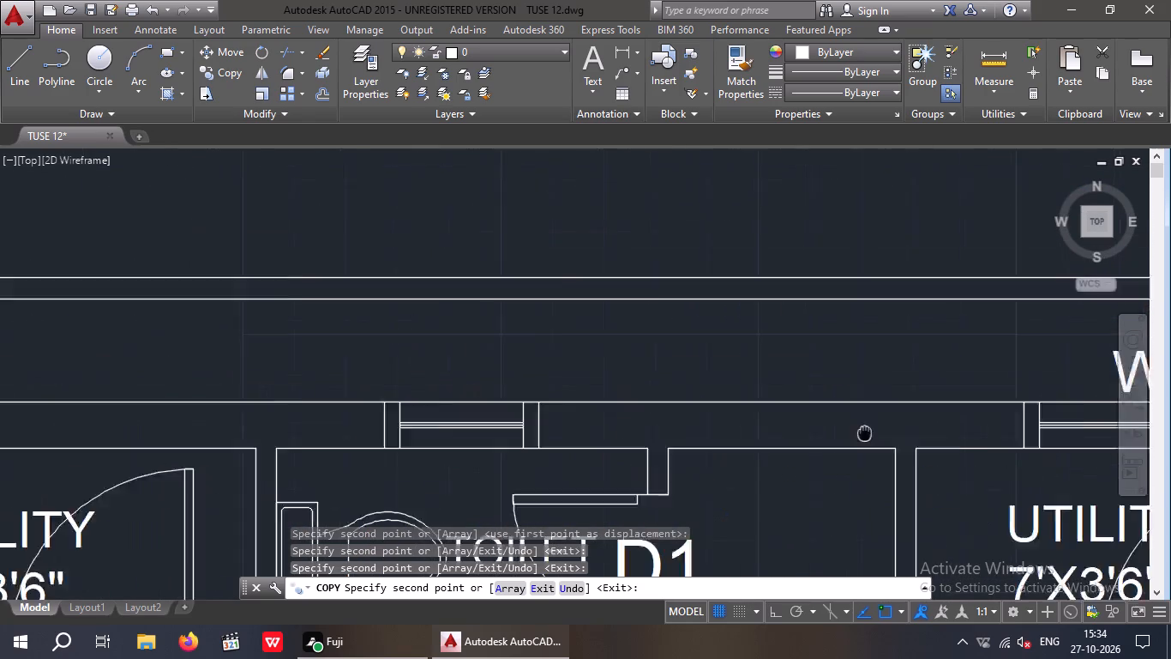
middle_click_drag(864, 433, 878, 437)
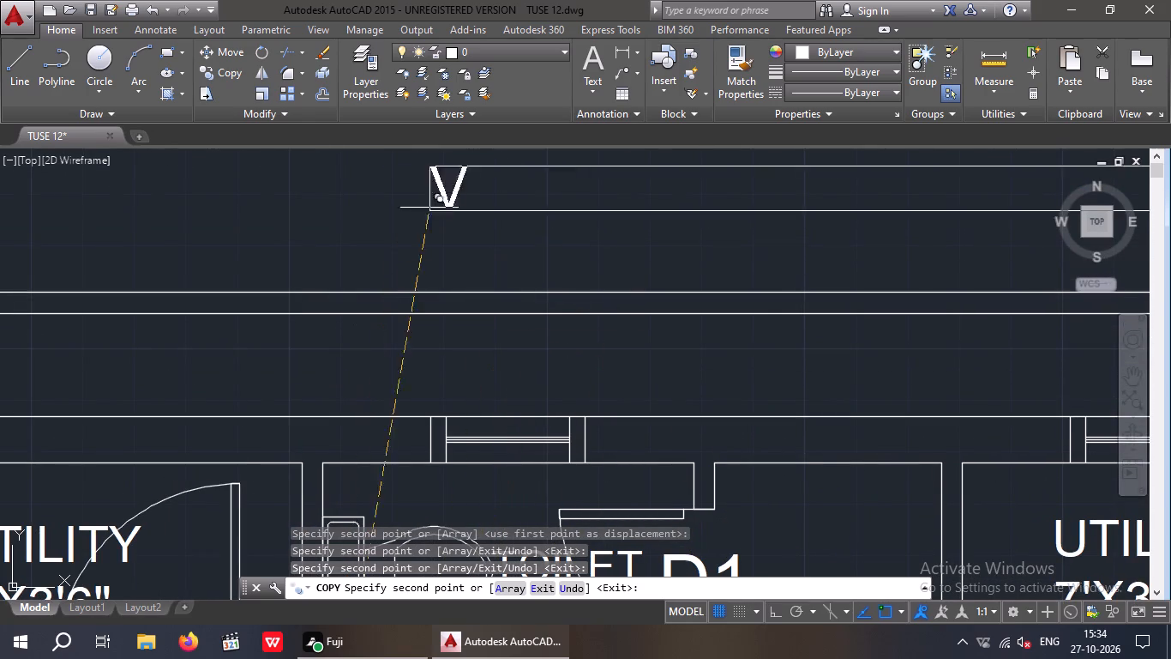
scroll(493, 400, "up", 3)
scroll(495, 402, "down", 2)
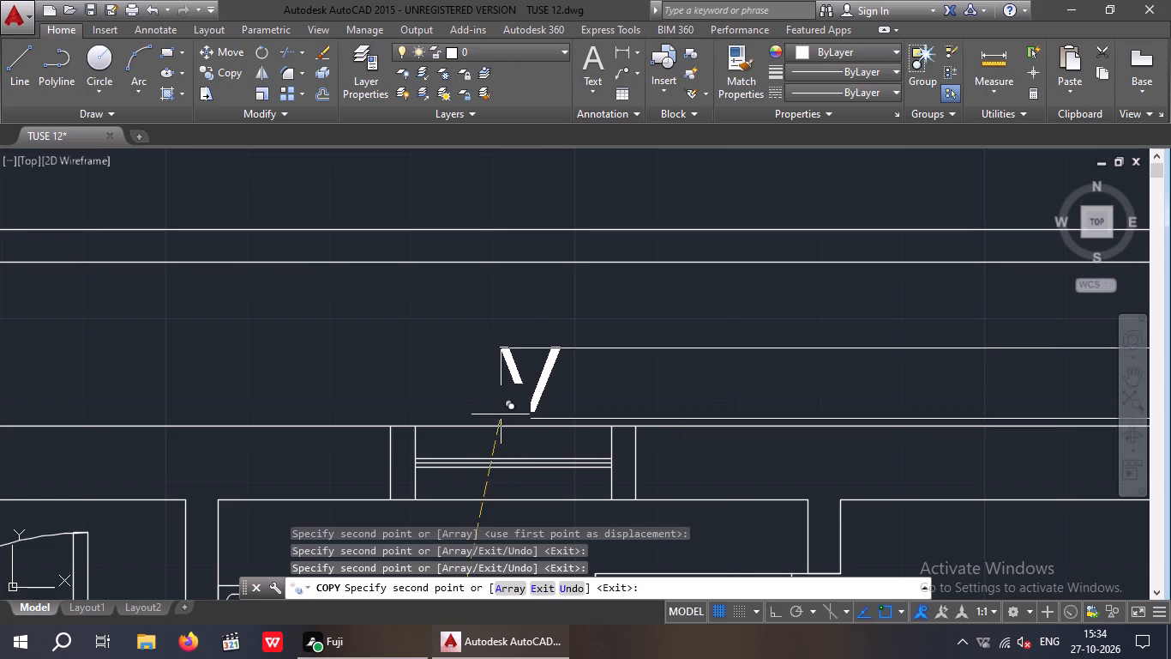
left_click(499, 412)
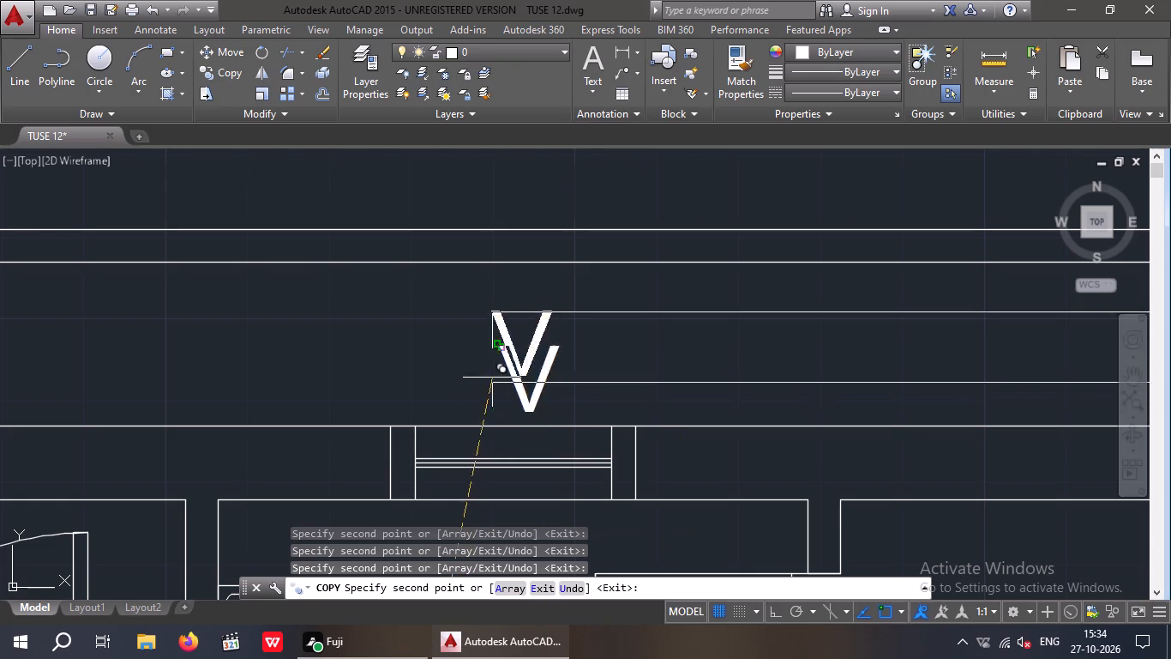
scroll(492, 378, "down", 6)
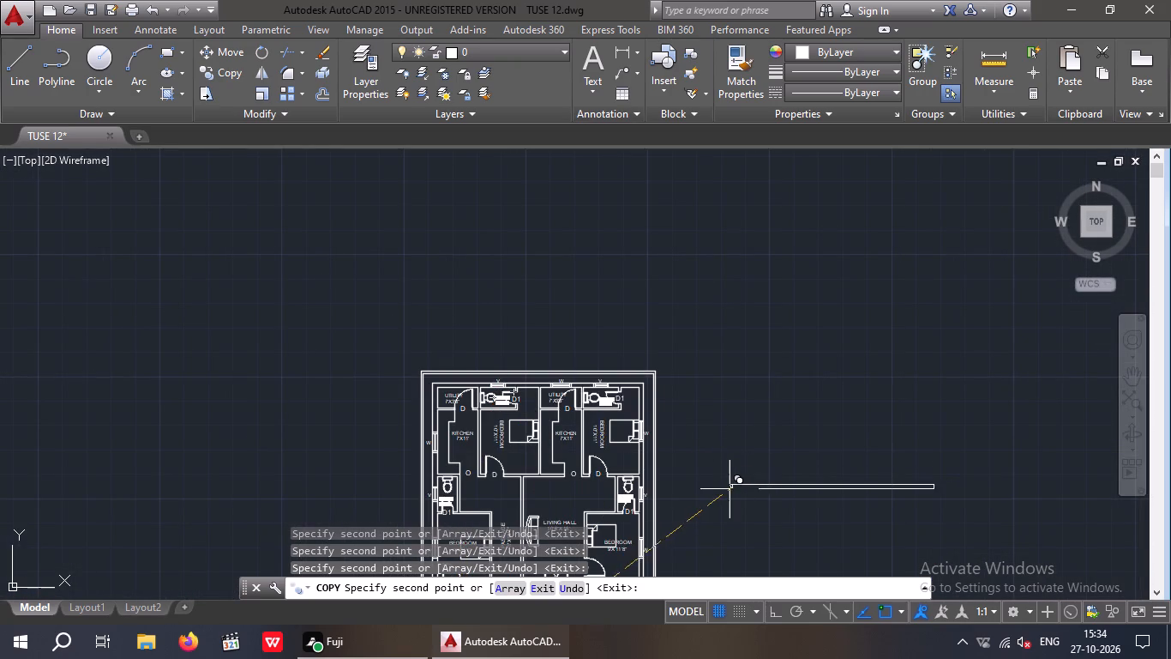
key("Escape")
key("Escape")
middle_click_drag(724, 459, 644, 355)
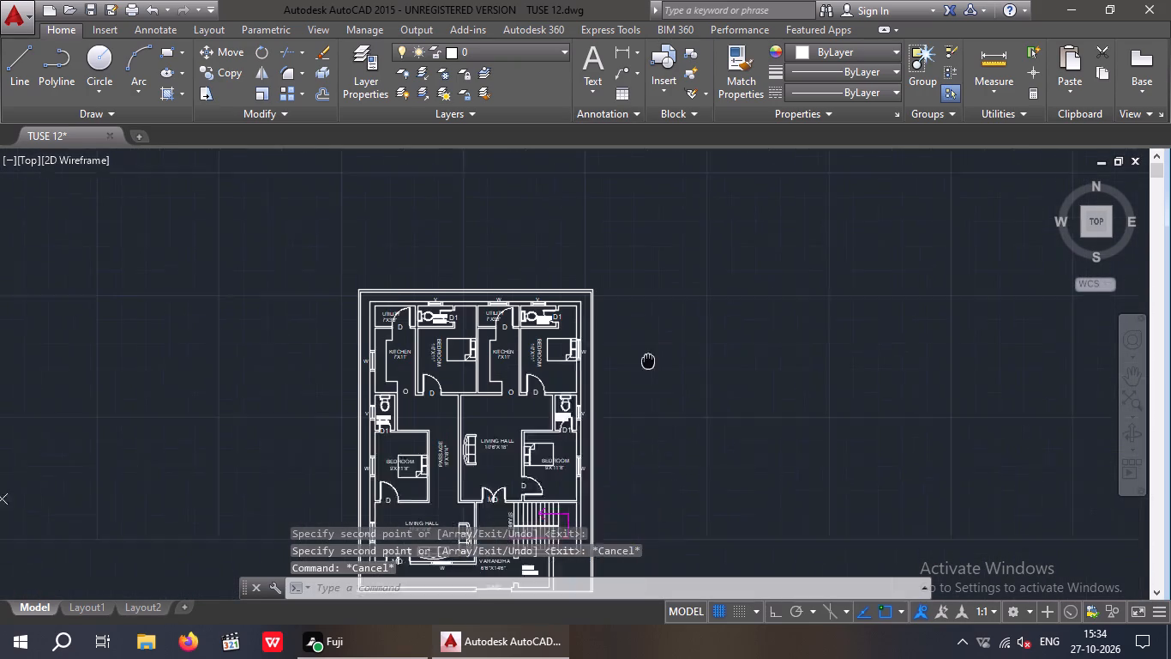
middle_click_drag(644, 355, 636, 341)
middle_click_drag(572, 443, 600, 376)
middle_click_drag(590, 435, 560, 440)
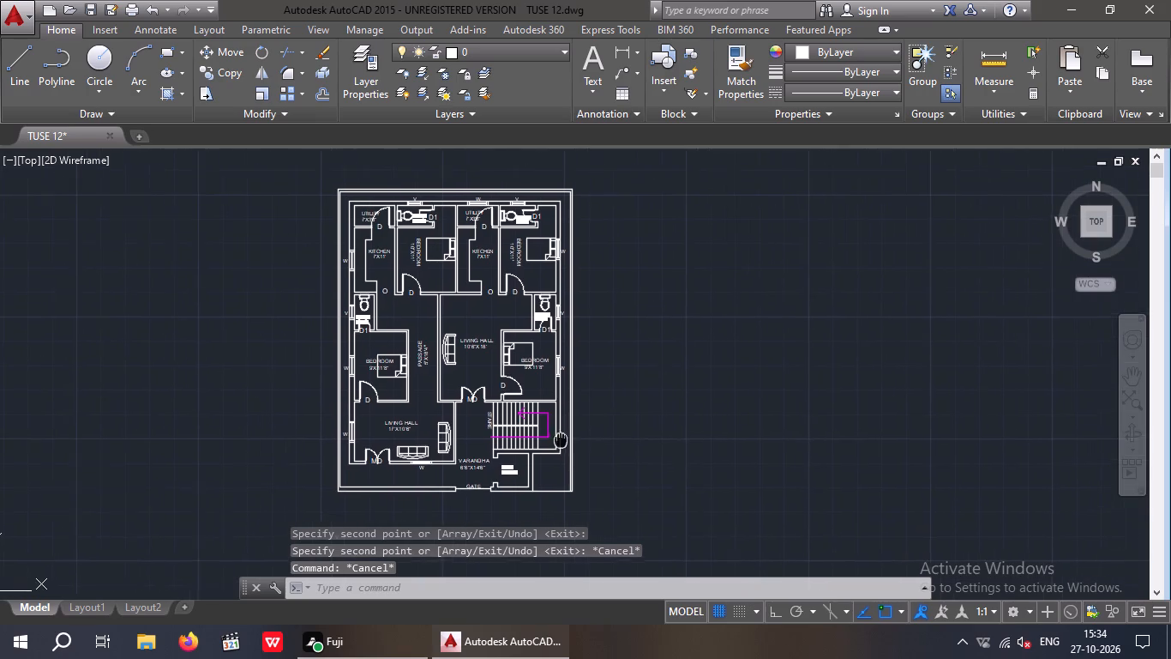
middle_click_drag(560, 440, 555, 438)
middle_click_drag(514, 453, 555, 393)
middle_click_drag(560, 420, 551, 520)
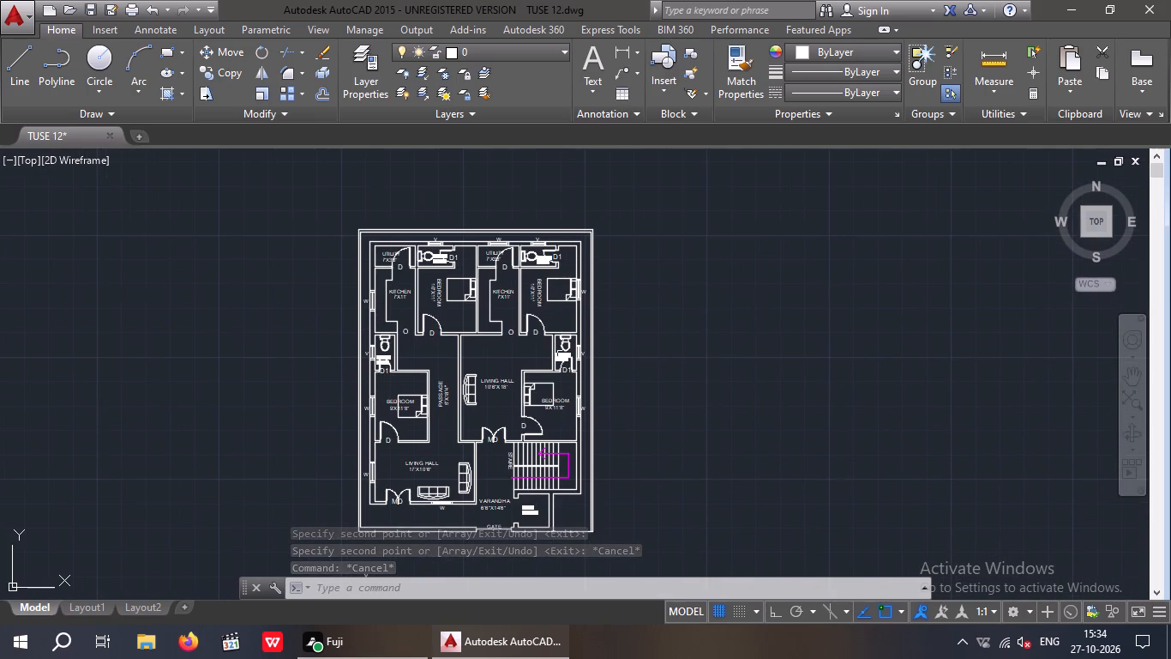
Start a linear dimension at the rear wall corner beside the left-hand 7'X3'6" utility.
left_click(617, 43)
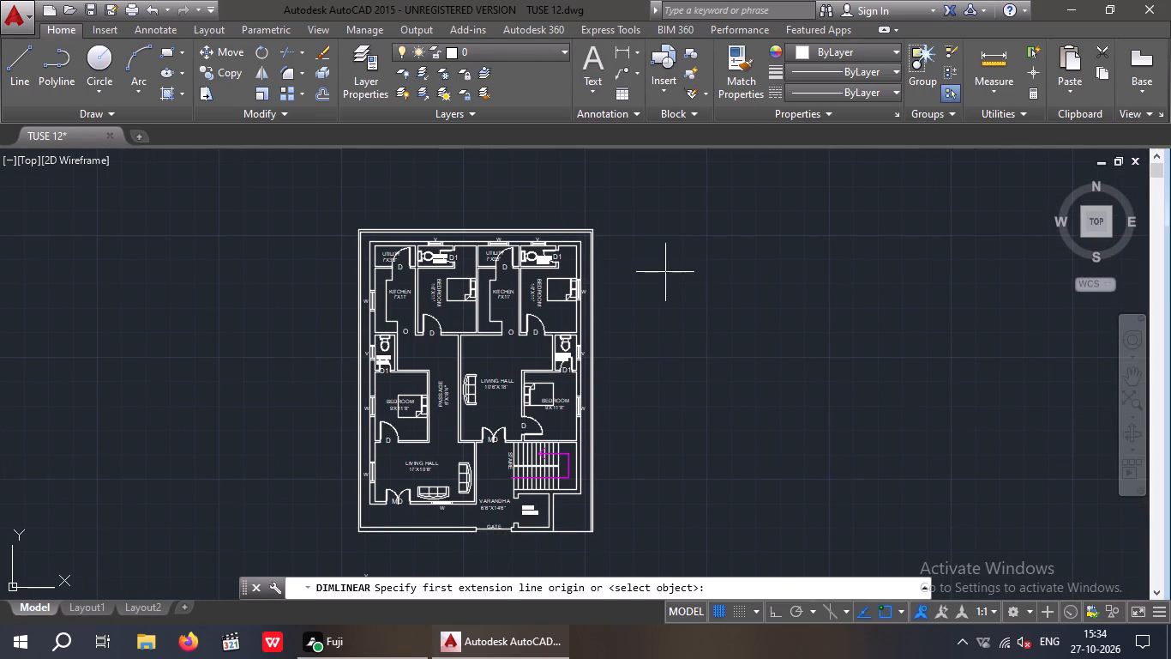
middle_click_drag(682, 308, 682, 421)
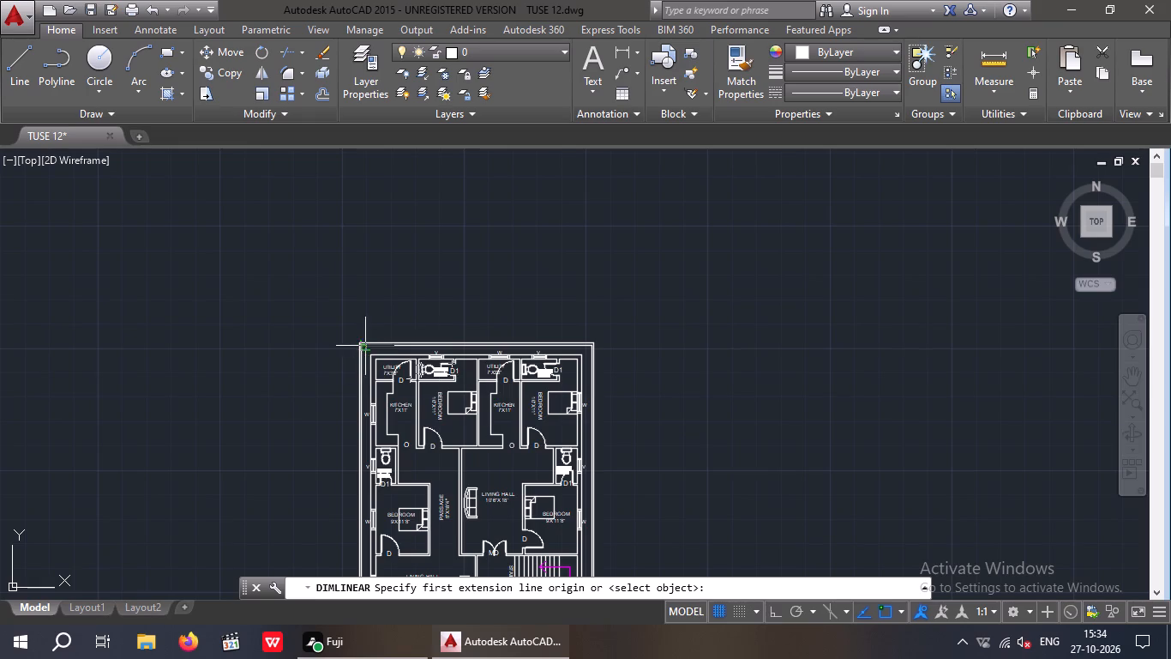
scroll(370, 351, "up", 3)
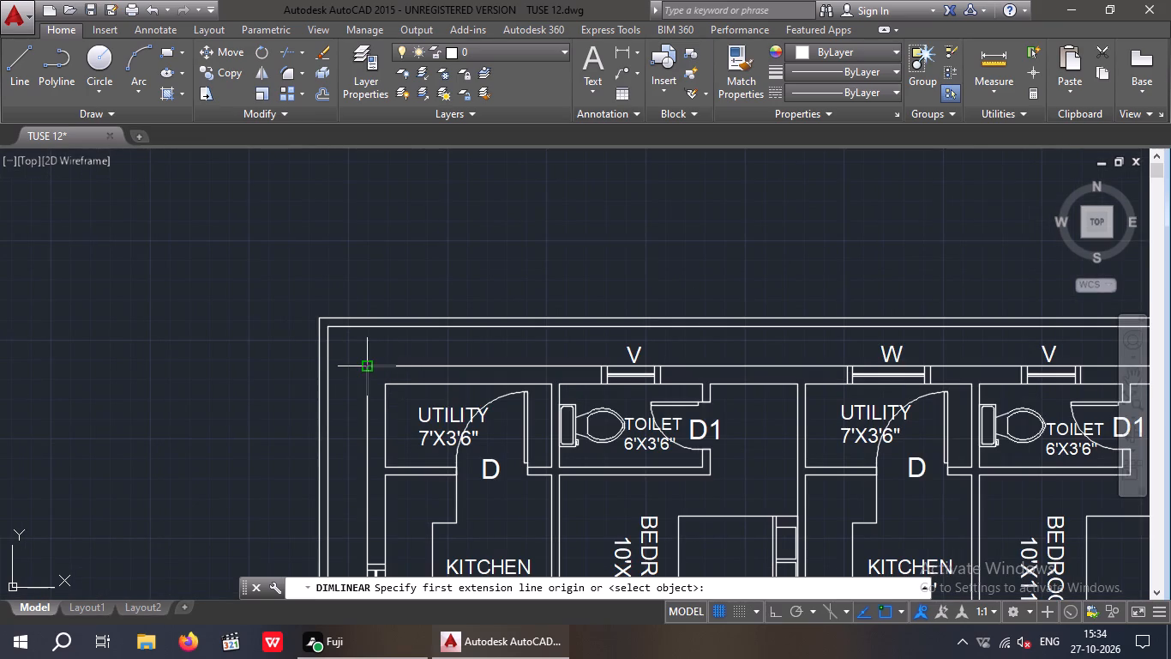
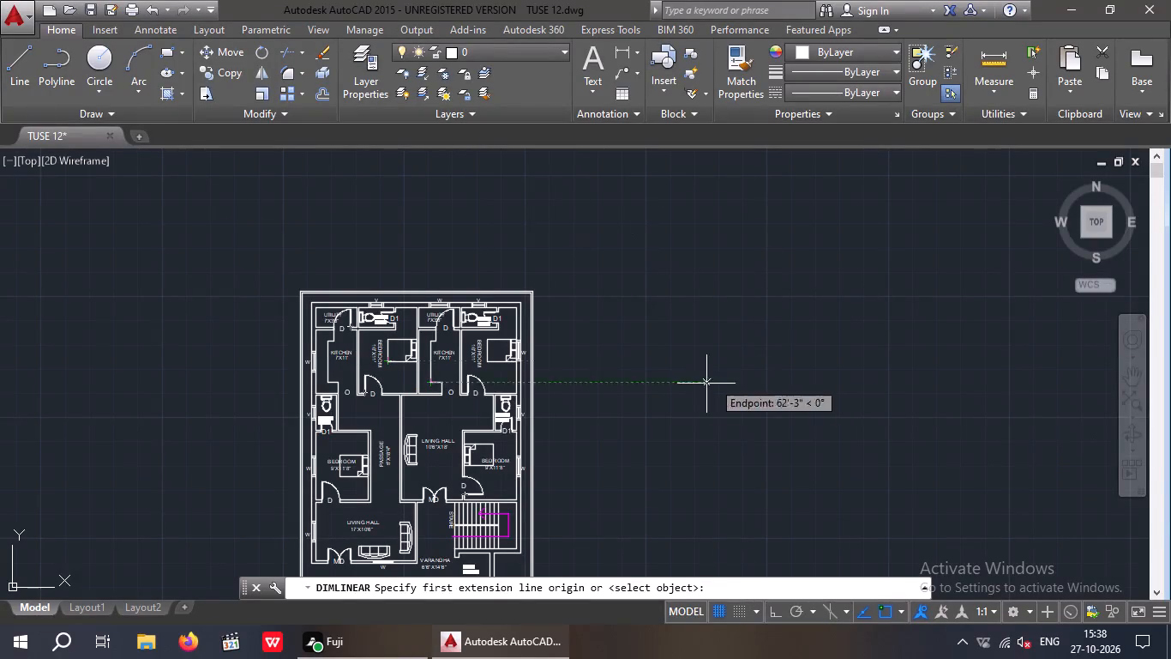
Cancel the pending dimension and delete the stray V text below the plan's front boundary wall.
middle_click_drag(398, 508, 399, 402)
middle_click_drag(420, 528, 491, 463)
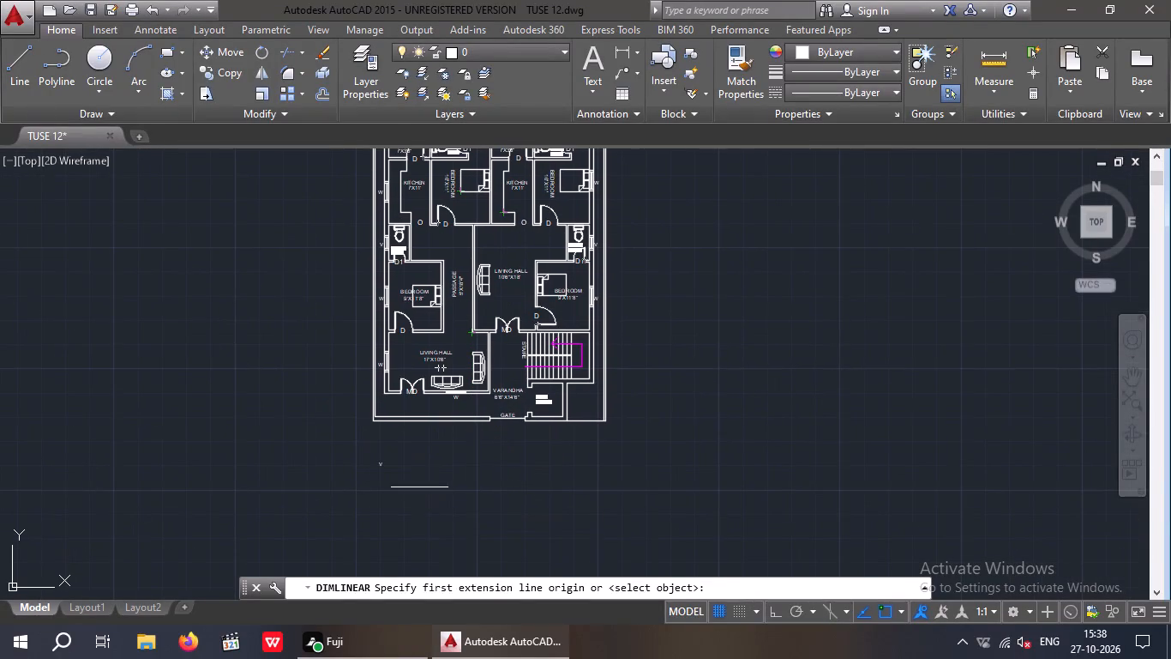
scroll(387, 461, "up", 3)
left_click_drag(405, 440, 251, 506)
key("Escape")
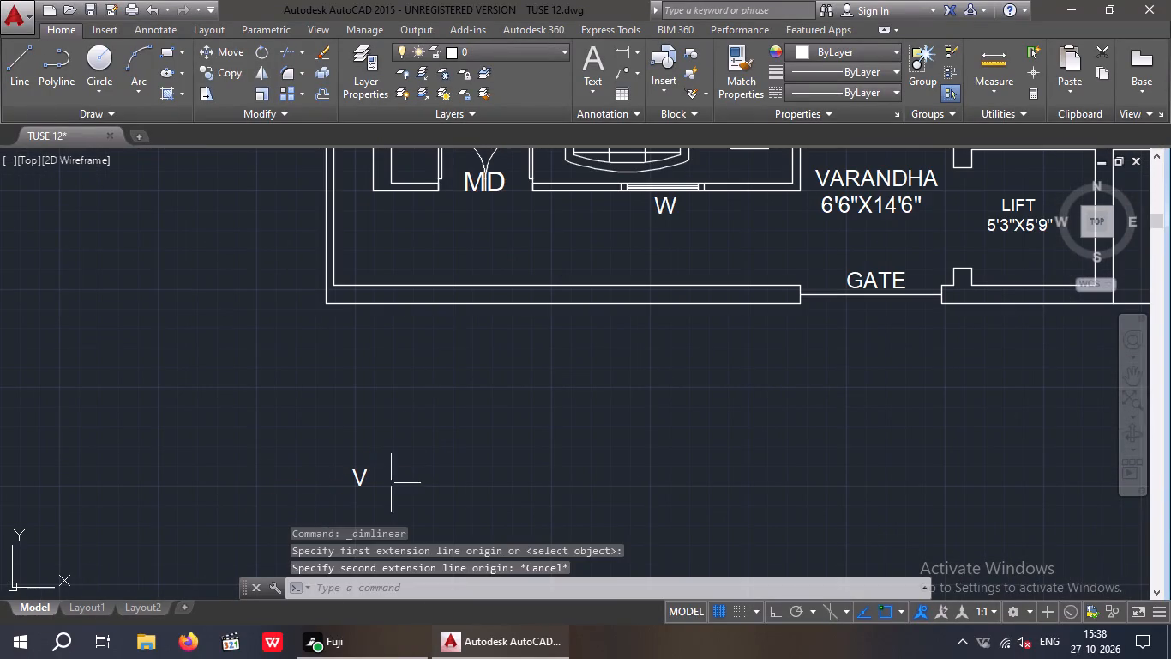
left_click_drag(404, 436, 321, 517)
left_click(322, 517)
key("Delete")
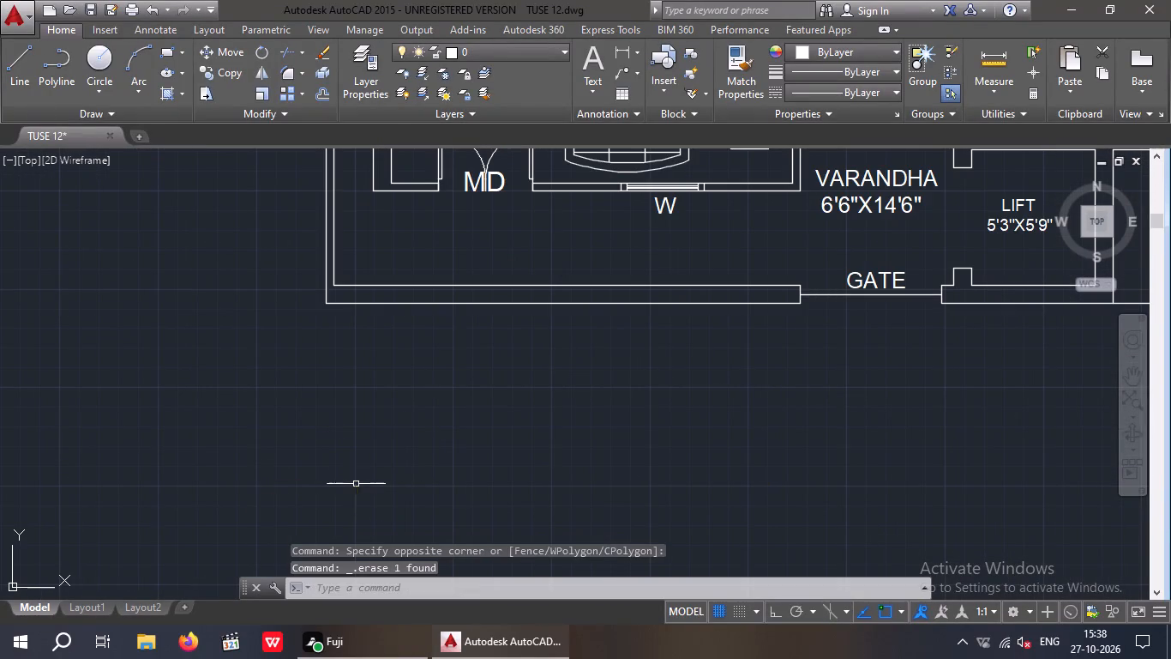
key("Escape")
key("Escape")
Add a horizontal linear dimension across the building's rear outer wall, corner to corner, placed just beyond the rear boundary wall.
middle_click_drag(347, 464, 323, 472)
scroll(363, 444, "down", 2)
middle_click_drag(411, 505, 410, 559)
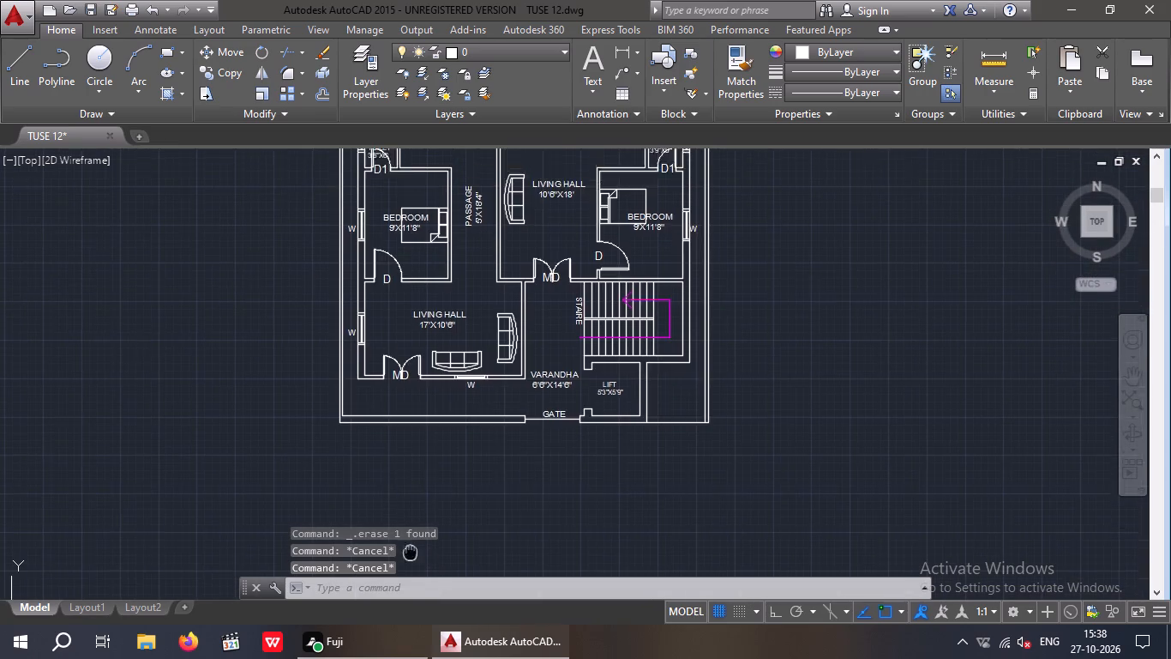
middle_click_drag(410, 559, 407, 582)
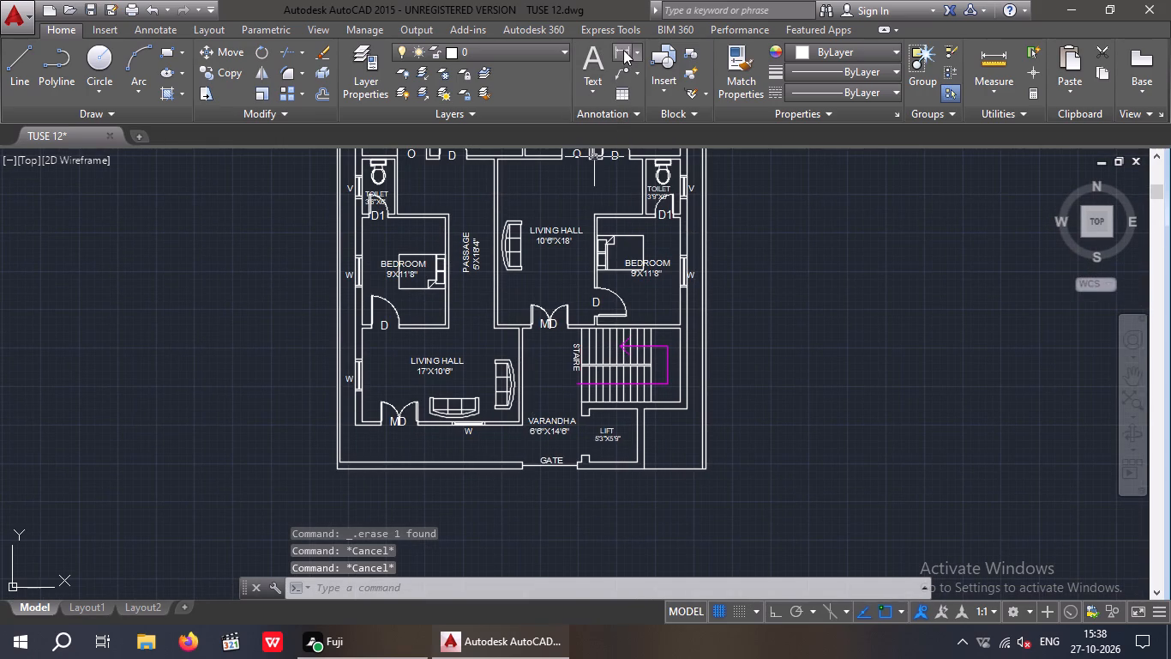
left_click(623, 50)
middle_click_drag(292, 449, 287, 613)
scroll(270, 442, "down", 1)
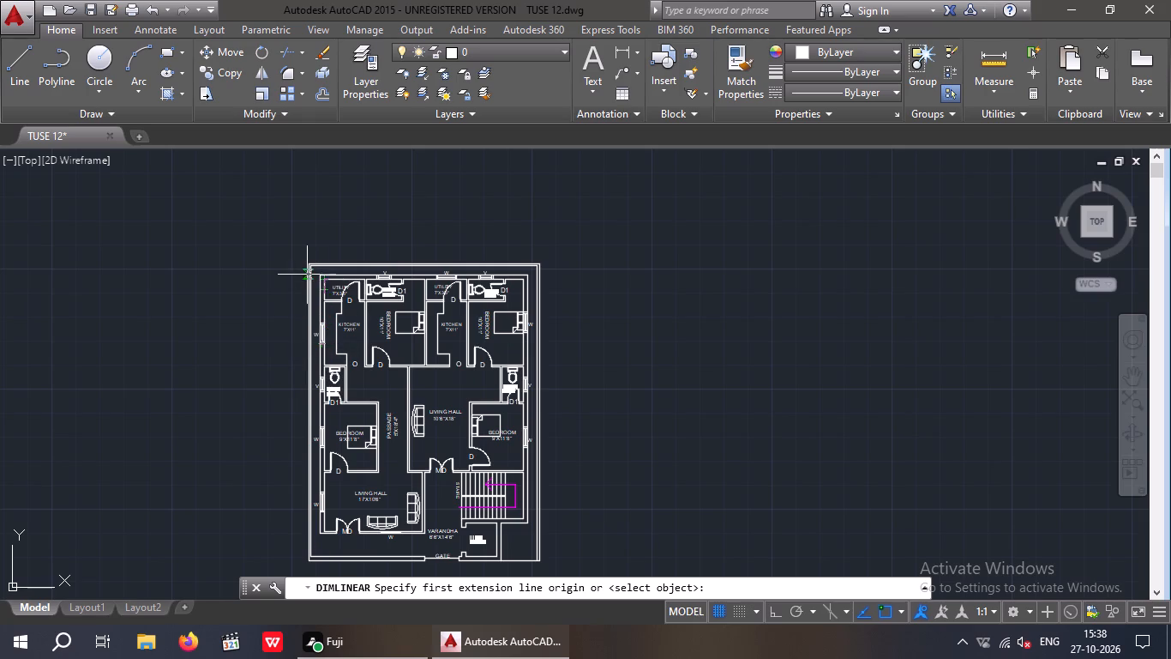
scroll(307, 275, "up", 3)
left_click(345, 275)
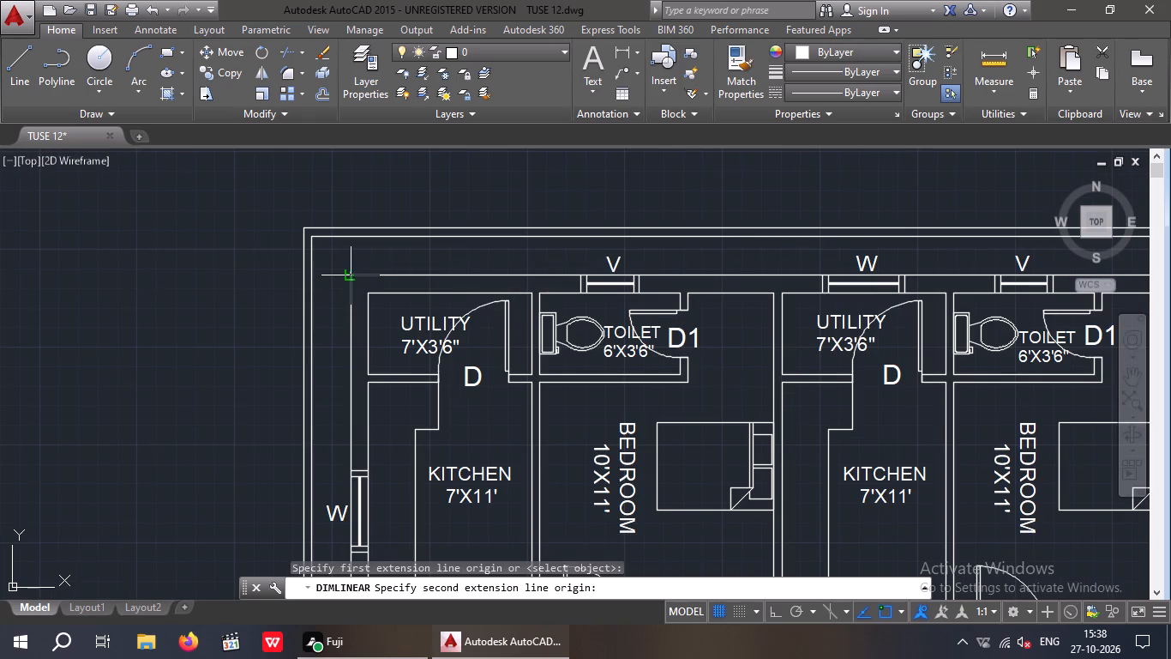
scroll(347, 276, "down", 3)
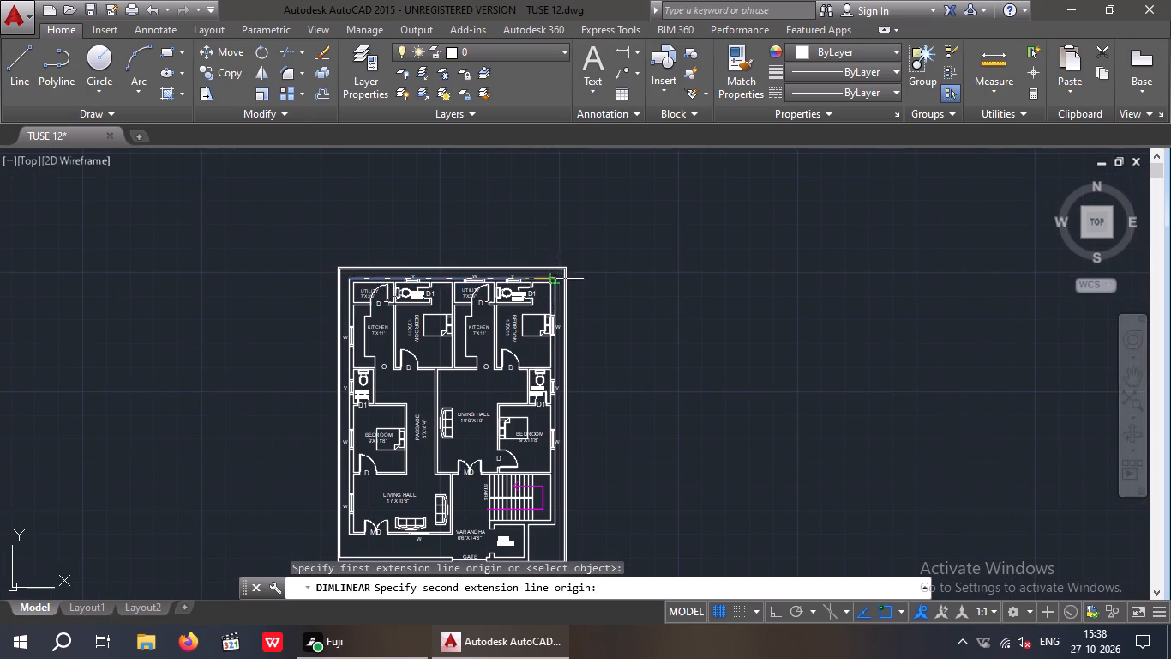
scroll(556, 281, "up", 3)
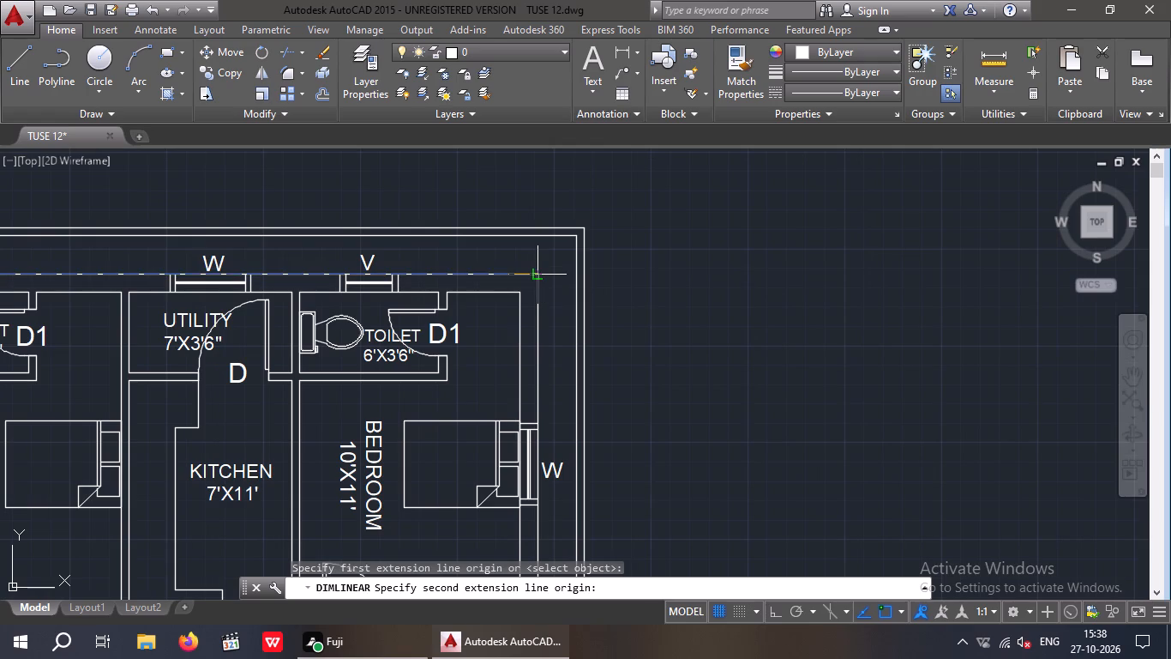
left_click(541, 275)
scroll(541, 275, "down", 1)
middle_click_drag(555, 302, 679, 356)
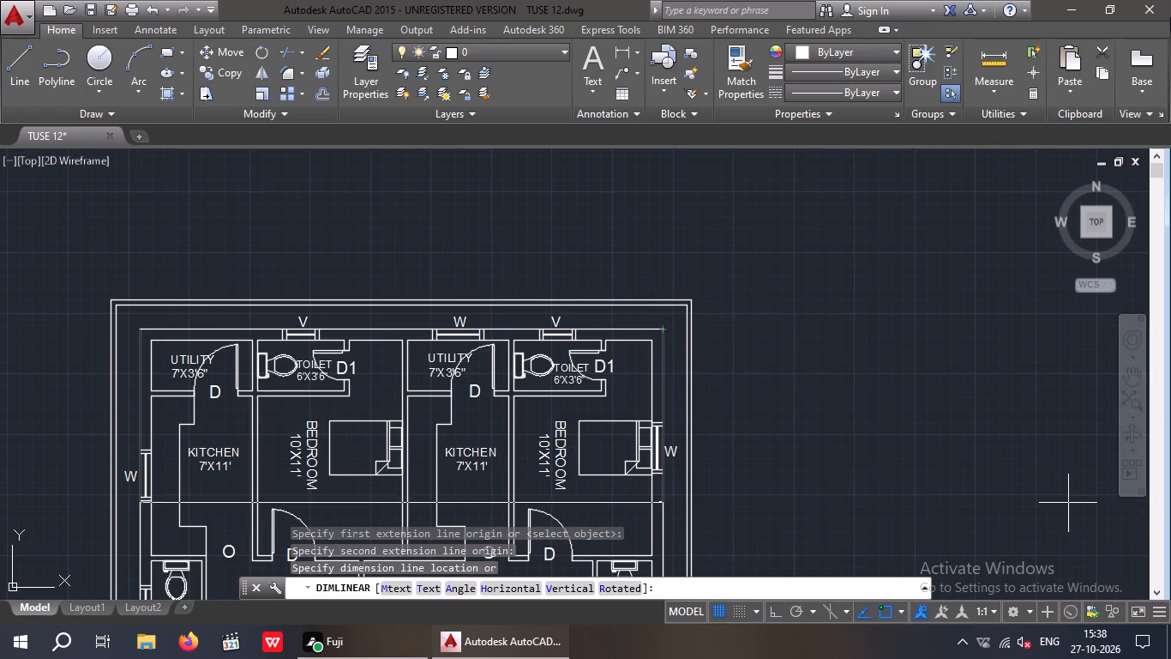
left_click(237, 276)
Add a horizontal linear dimension between the outer corners of the rear boundary wall, placed beyond the building-width dimension.
key("space")
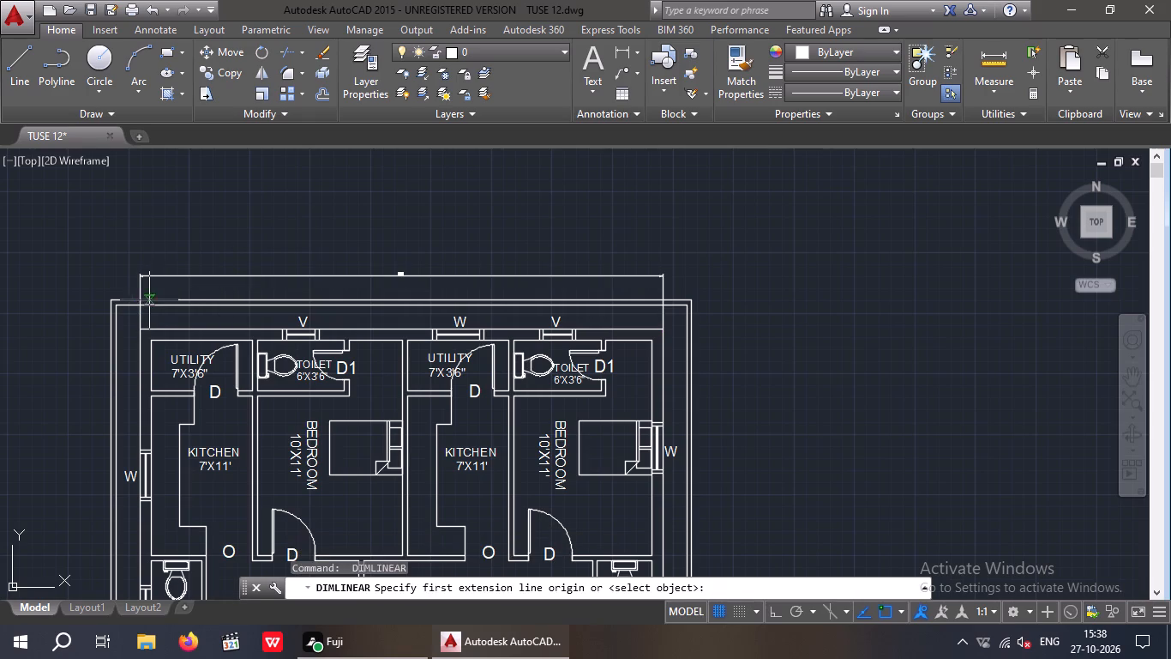
key("space")
key("space")
key("space")
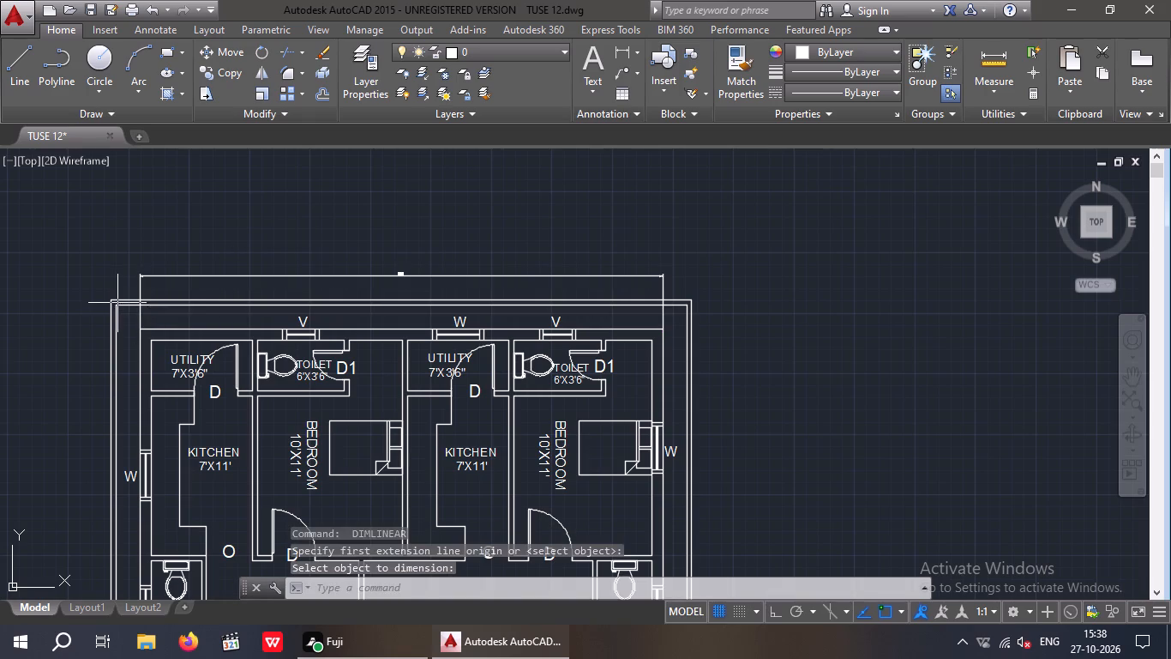
scroll(104, 299, "up", 2)
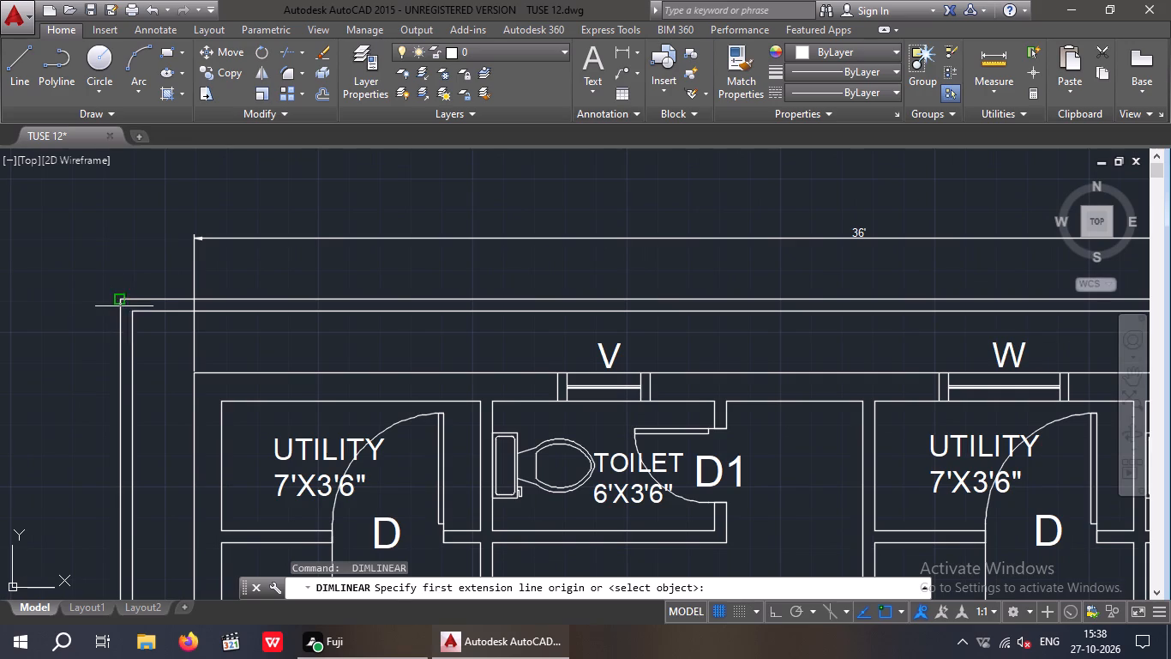
left_click(121, 302)
middle_click_drag(282, 348, 0, 436)
scroll(65, 403, "down", 3)
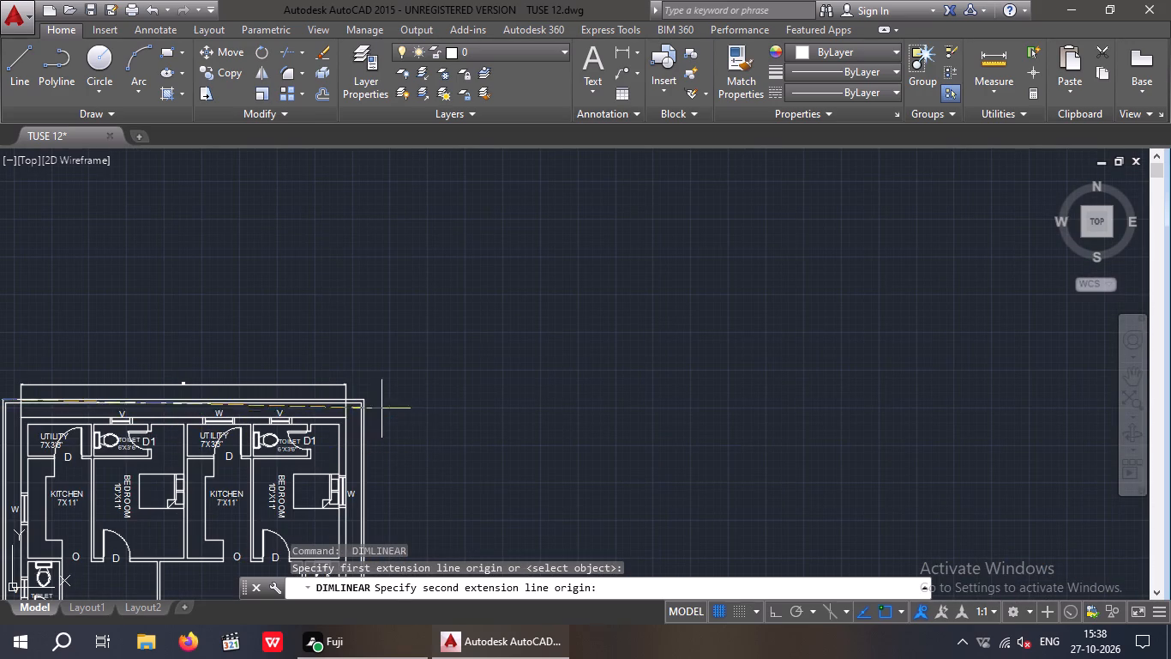
scroll(357, 402, "up", 3)
left_click(369, 404)
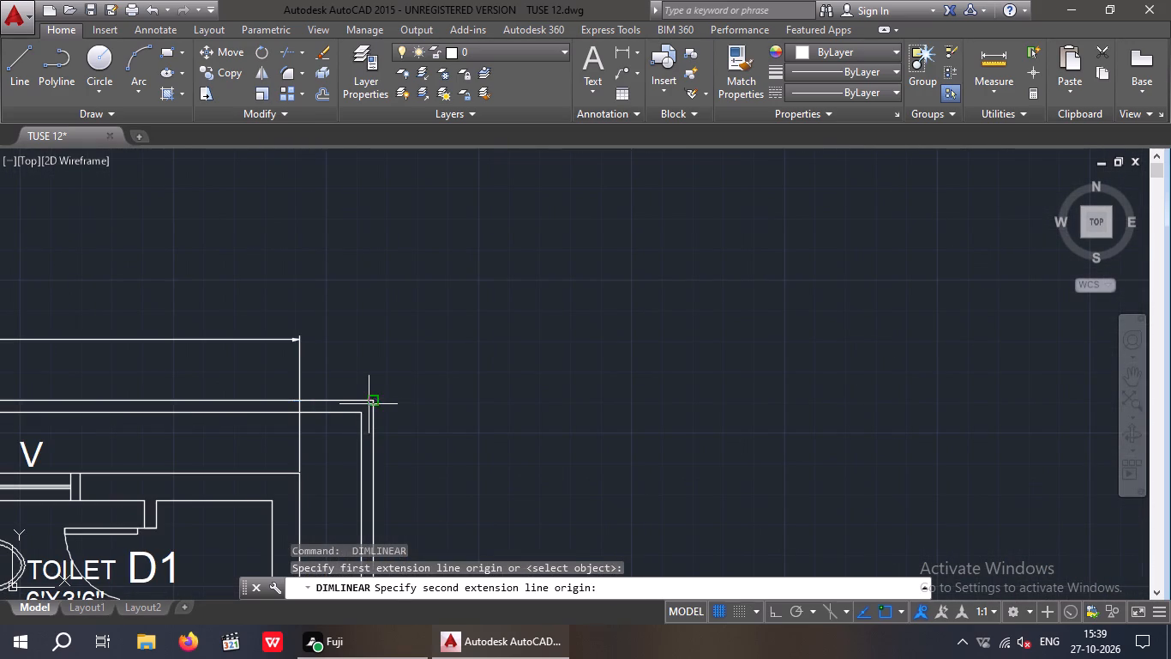
middle_click_drag(371, 400, 688, 402)
scroll(664, 398, "down", 2)
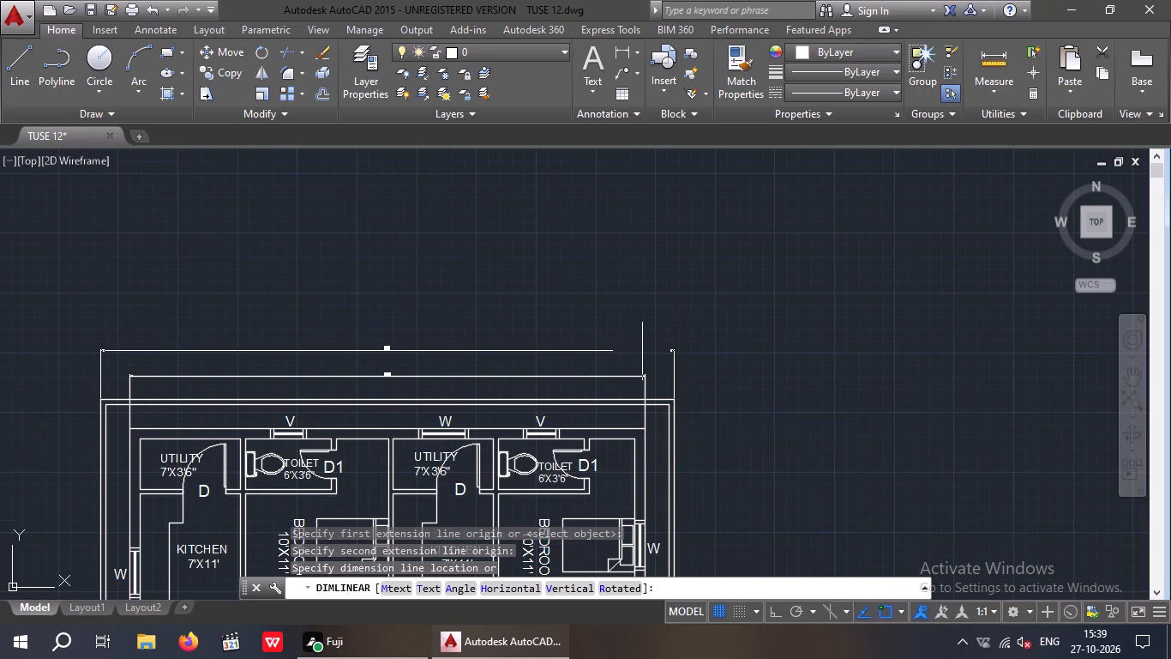
left_click(642, 351)
Add a vertical linear dimension along the building's left outer wall, from rear to front corner, placed outside the boundary wall.
middle_click_drag(680, 392, 715, 282)
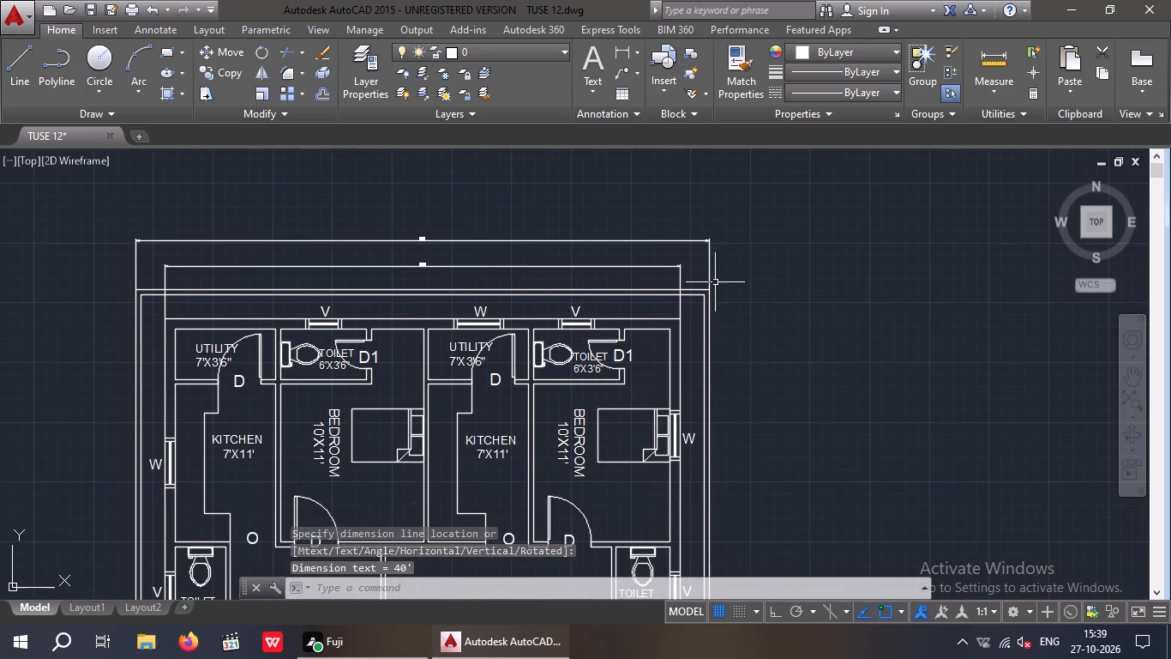
key("space")
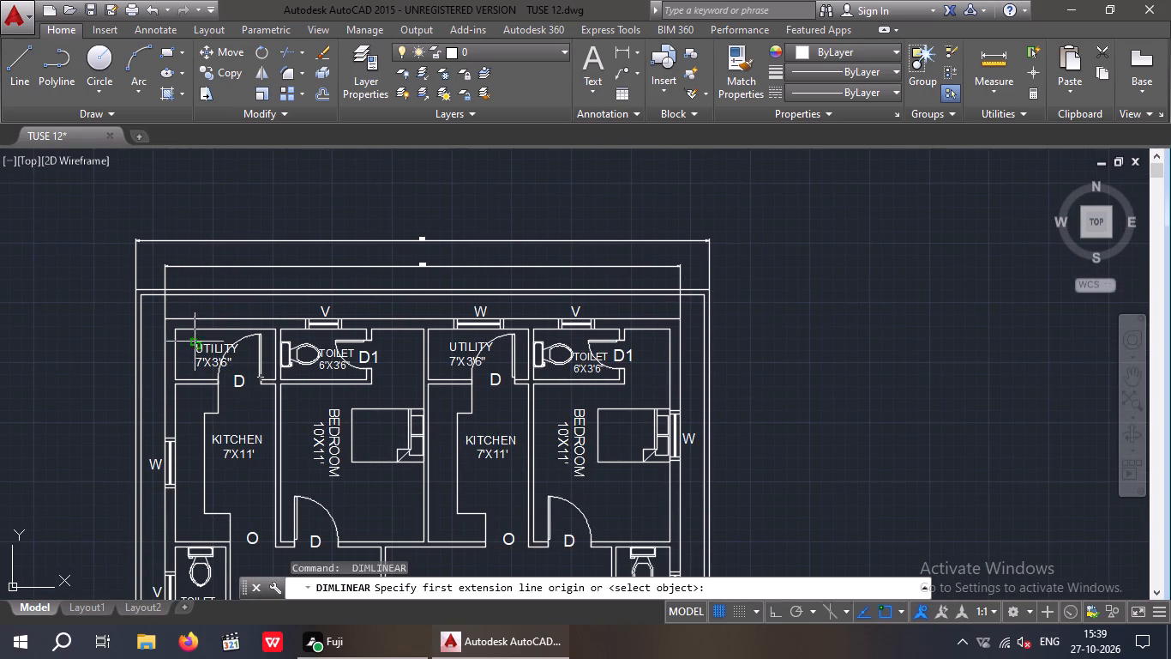
left_click(162, 320)
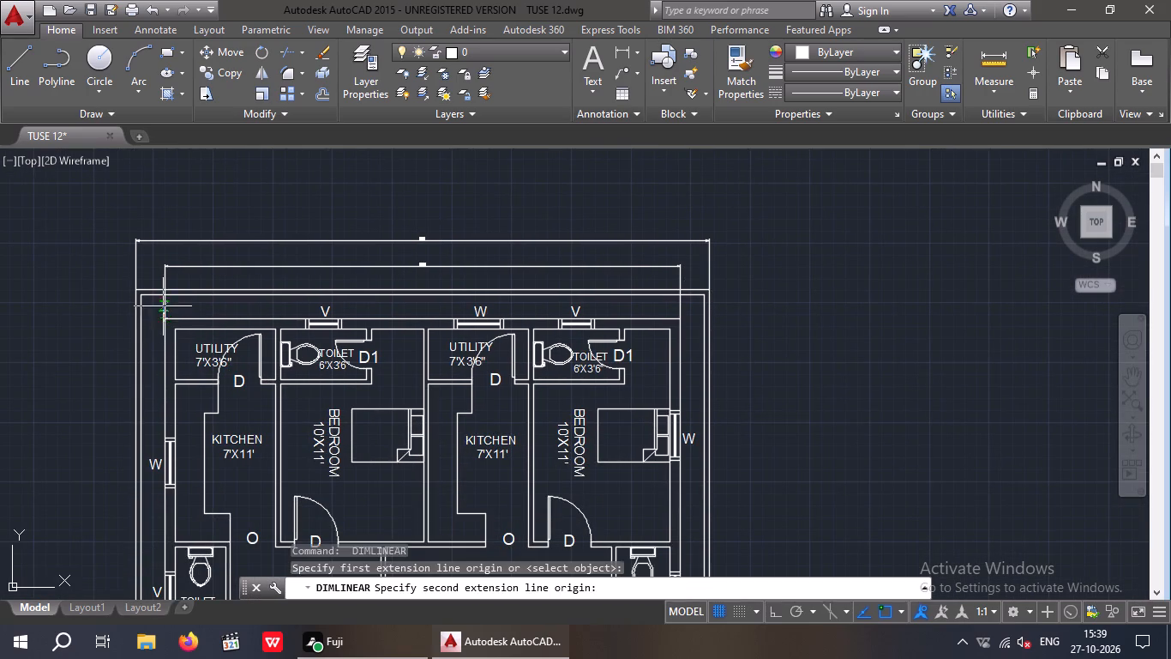
scroll(163, 305, "down", 3)
middle_click_drag(195, 395, 218, 295)
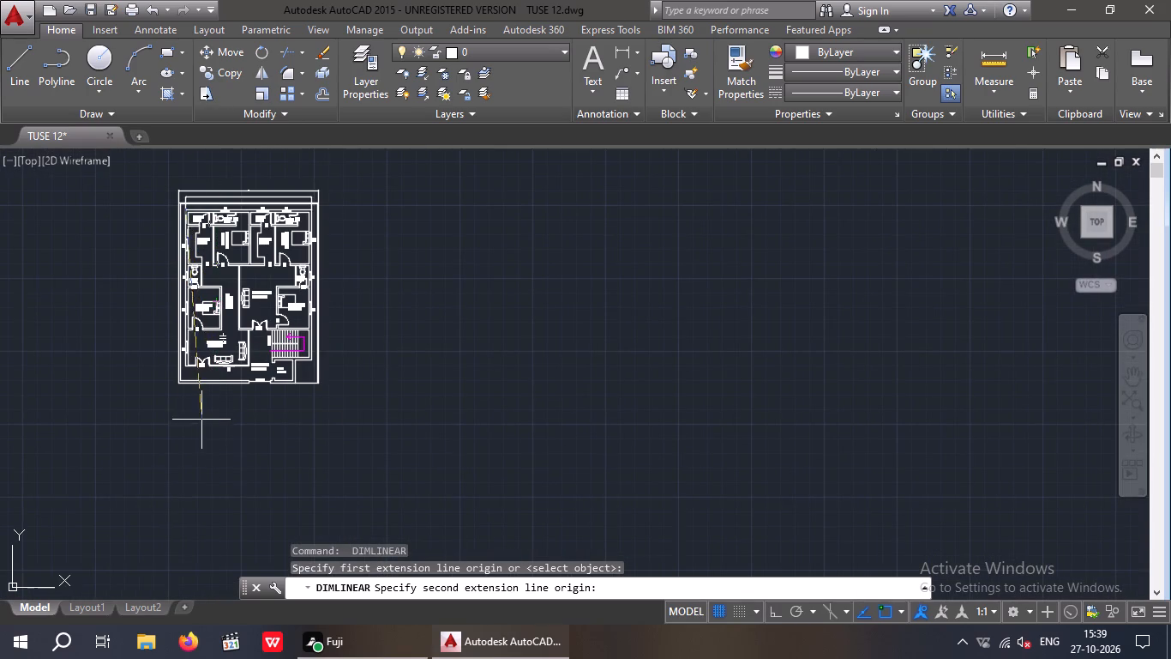
scroll(174, 378, "up", 3)
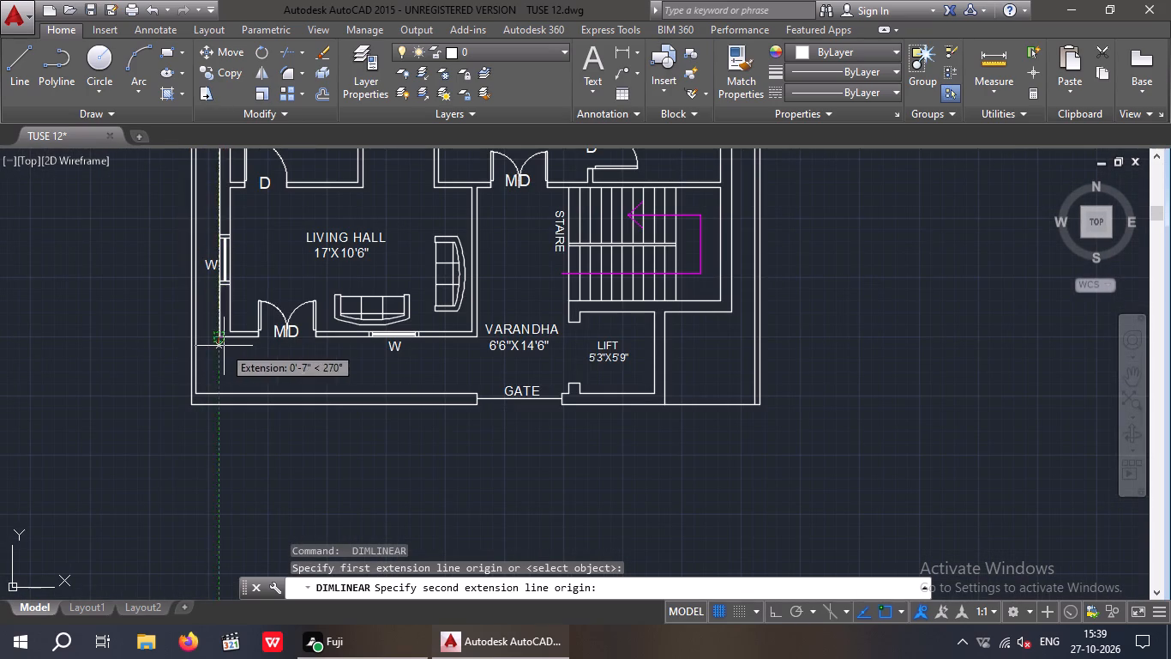
scroll(228, 344, "up", 2)
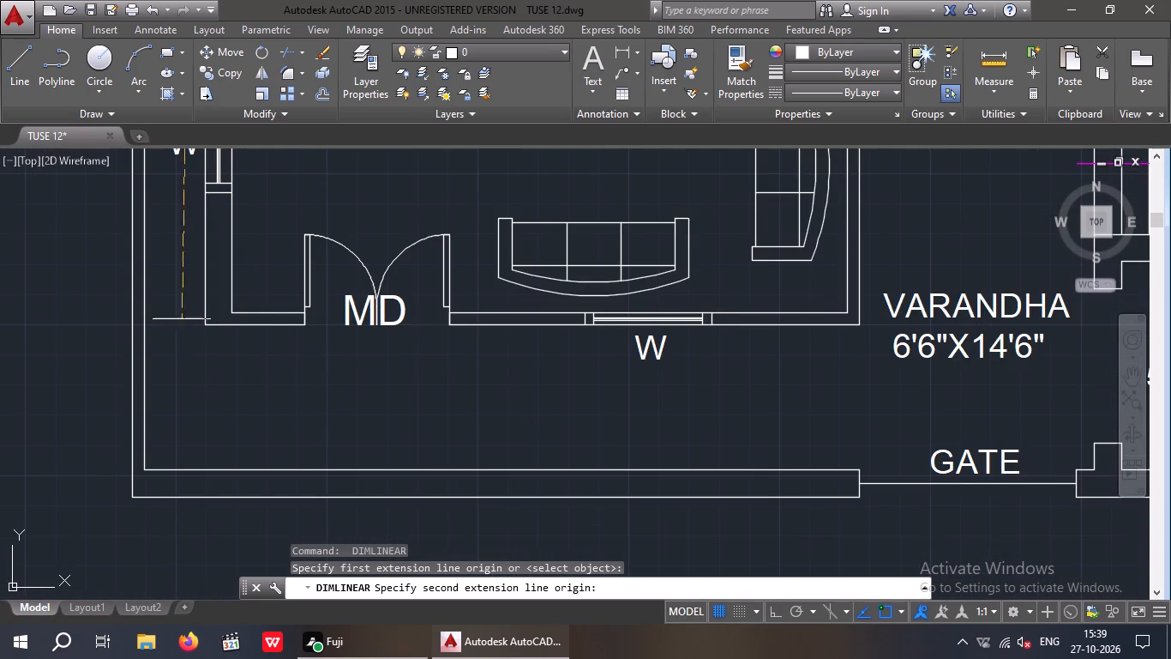
left_click(203, 328)
middle_click_drag(205, 342, 212, 354)
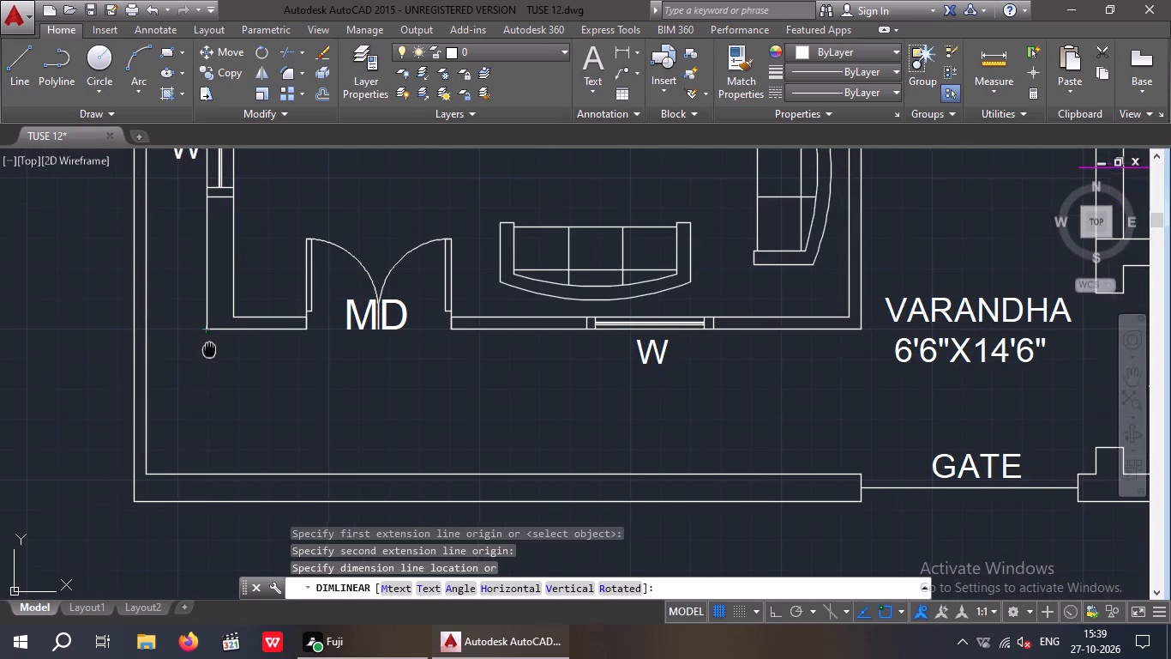
middle_click_drag(212, 354, 317, 505)
scroll(303, 466, "down", 3)
middle_click_drag(273, 478, 282, 540)
scroll(275, 495, "down", 1)
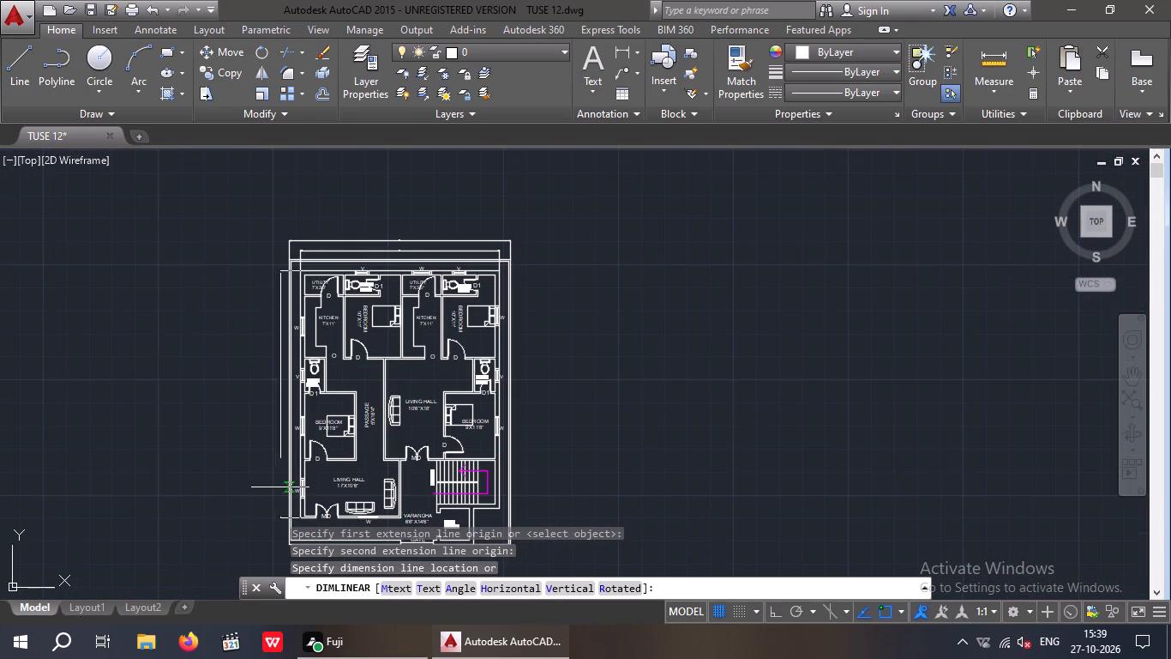
left_click(272, 487)
Add a vertical linear dimension along the left boundary wall between its outer corners, placed beyond the building-depth dimension.
key("space")
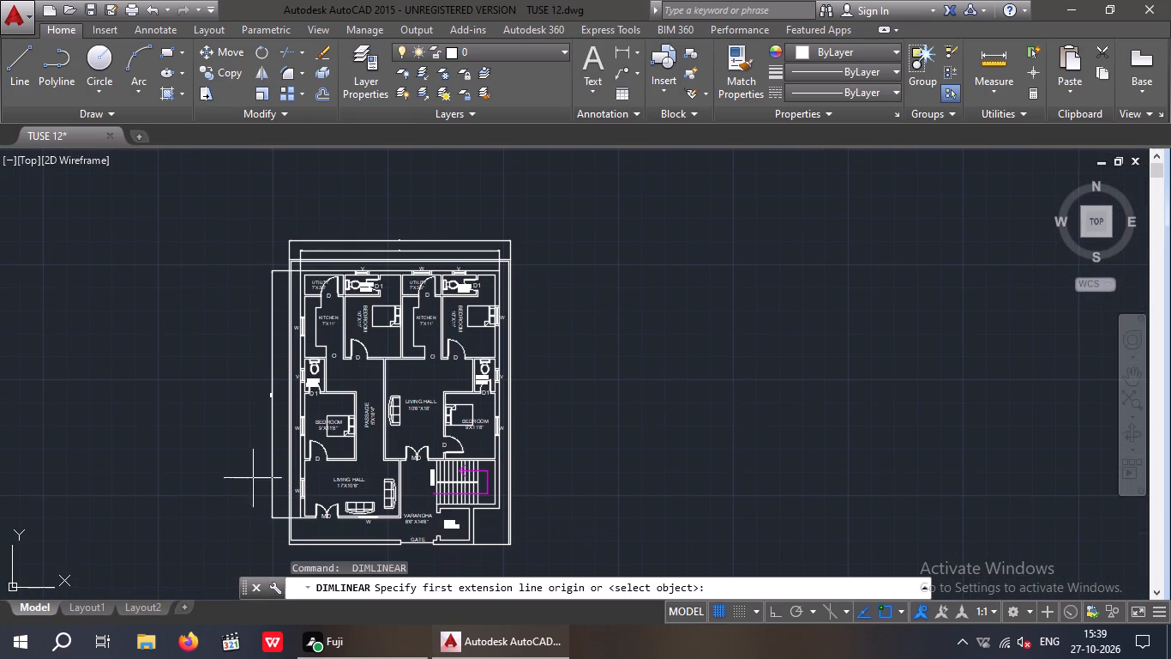
key("space")
key("space")
key("space")
scroll(277, 242, "up", 4)
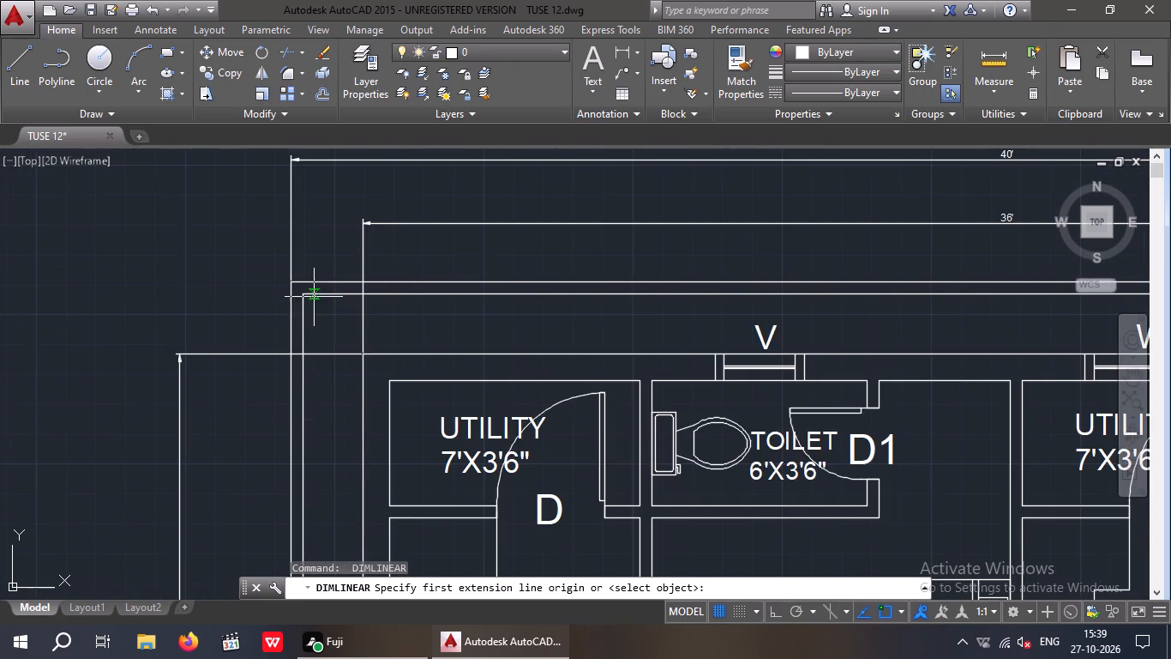
left_click(293, 282)
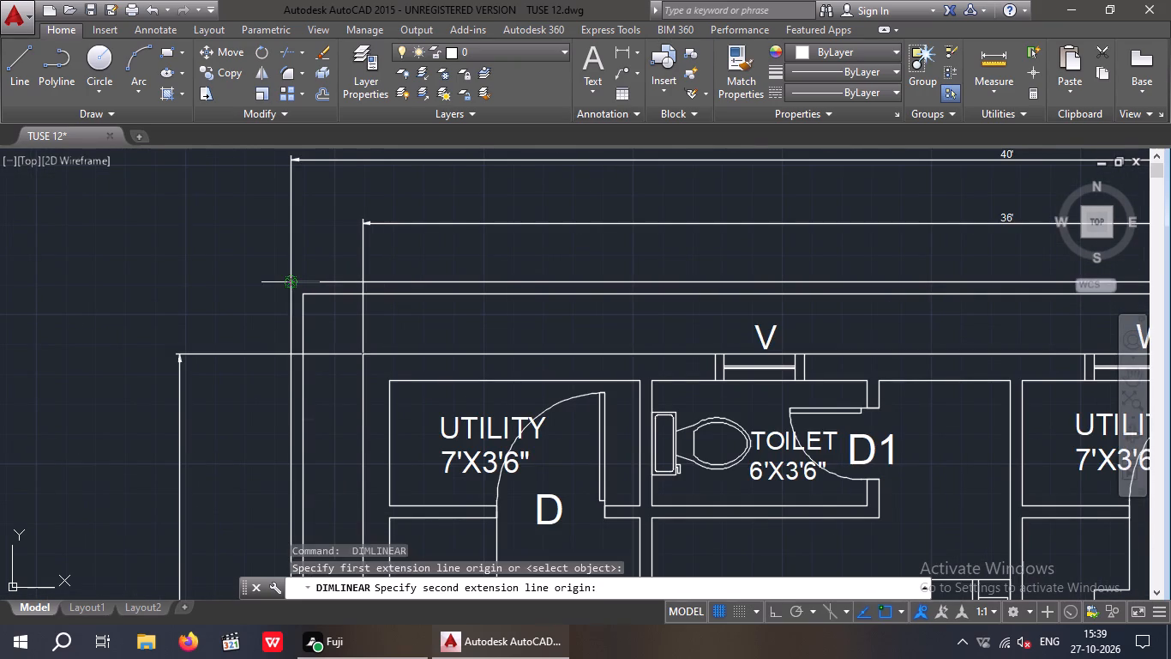
scroll(293, 280, "down", 3)
middle_click_drag(287, 470, 247, 252)
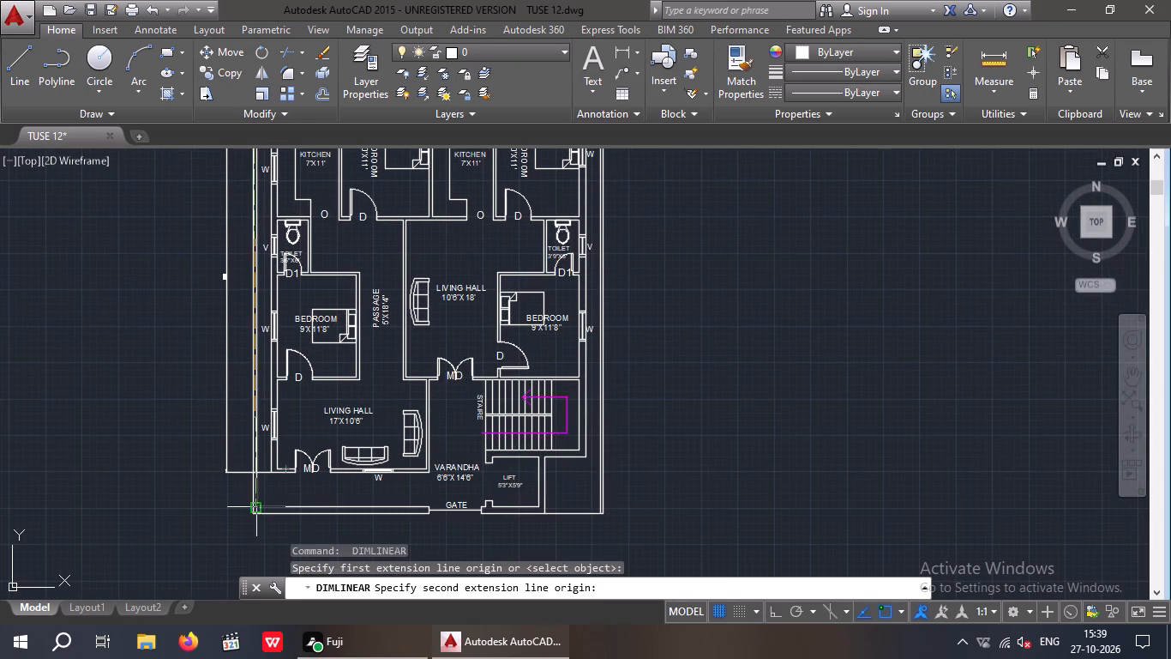
scroll(257, 512, "up", 3)
left_click(234, 523)
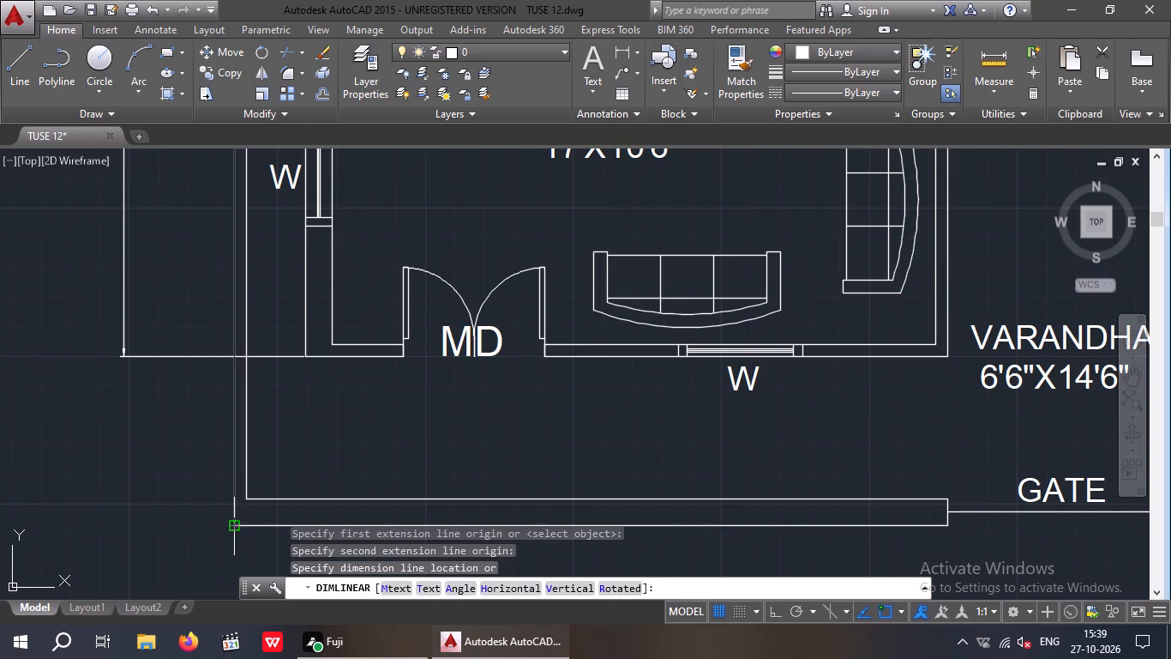
scroll(206, 487, "down", 2)
middle_click_drag(222, 504, 376, 537)
scroll(352, 518, "down", 2)
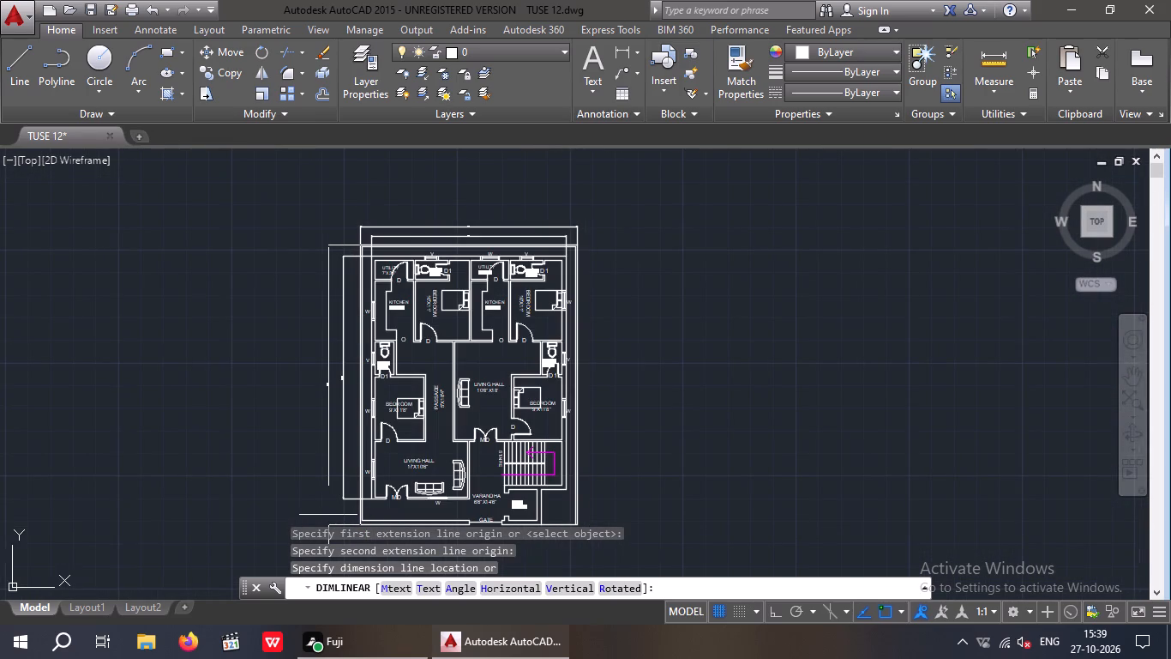
left_click(327, 515)
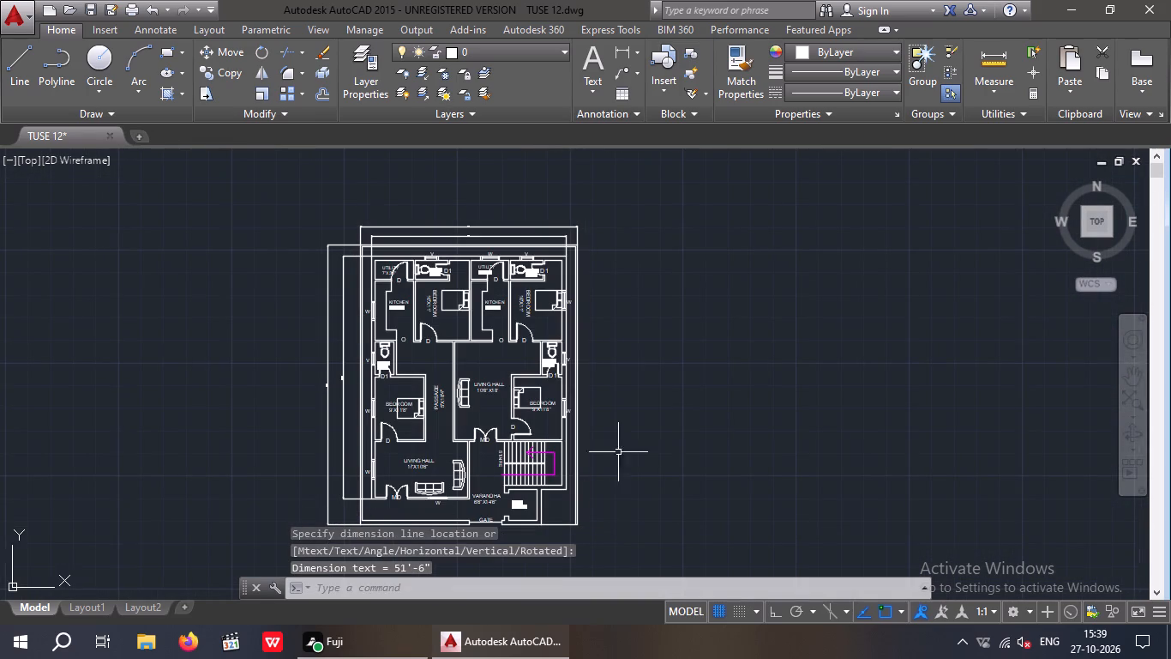
key("Escape")
Set the text height of the building-width dimension (36') beyond the rear wall to 15".
scroll(462, 222, "up", 3)
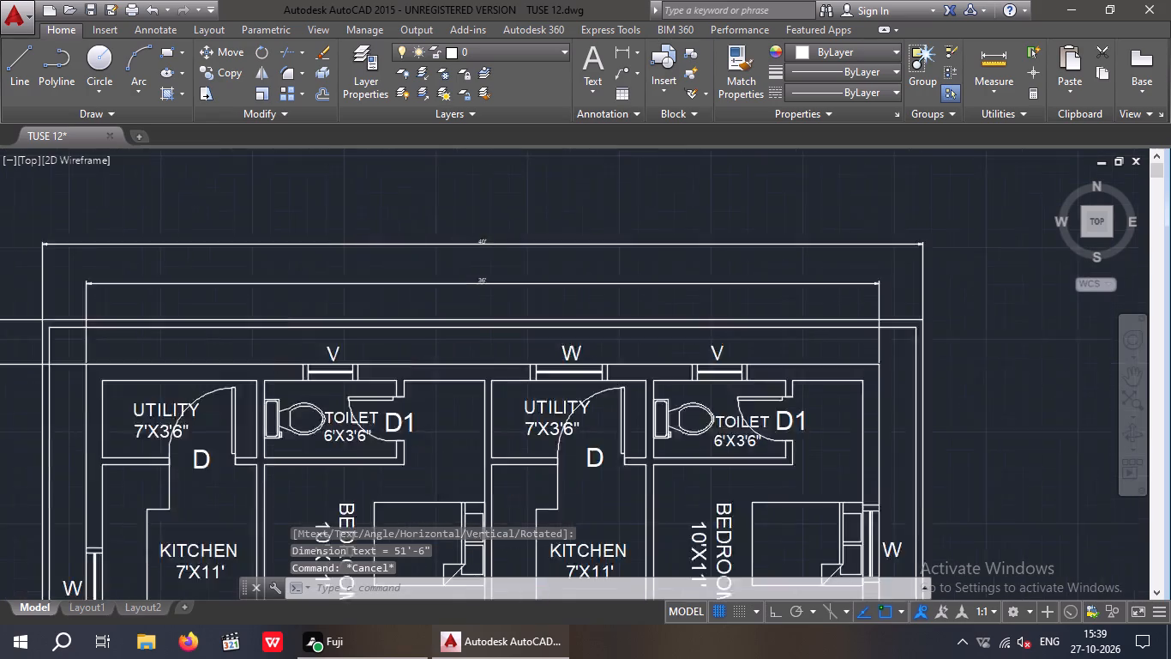
scroll(462, 218, "up", 4)
scroll(549, 407, "down", 1)
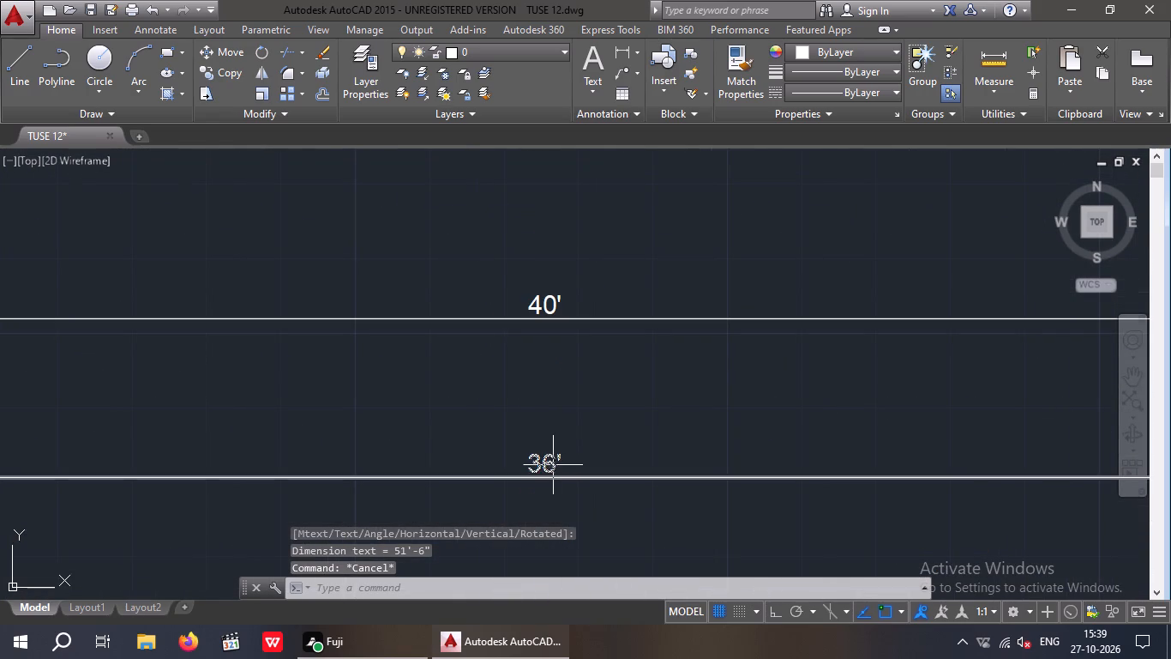
double_click(552, 465)
left_click(558, 469)
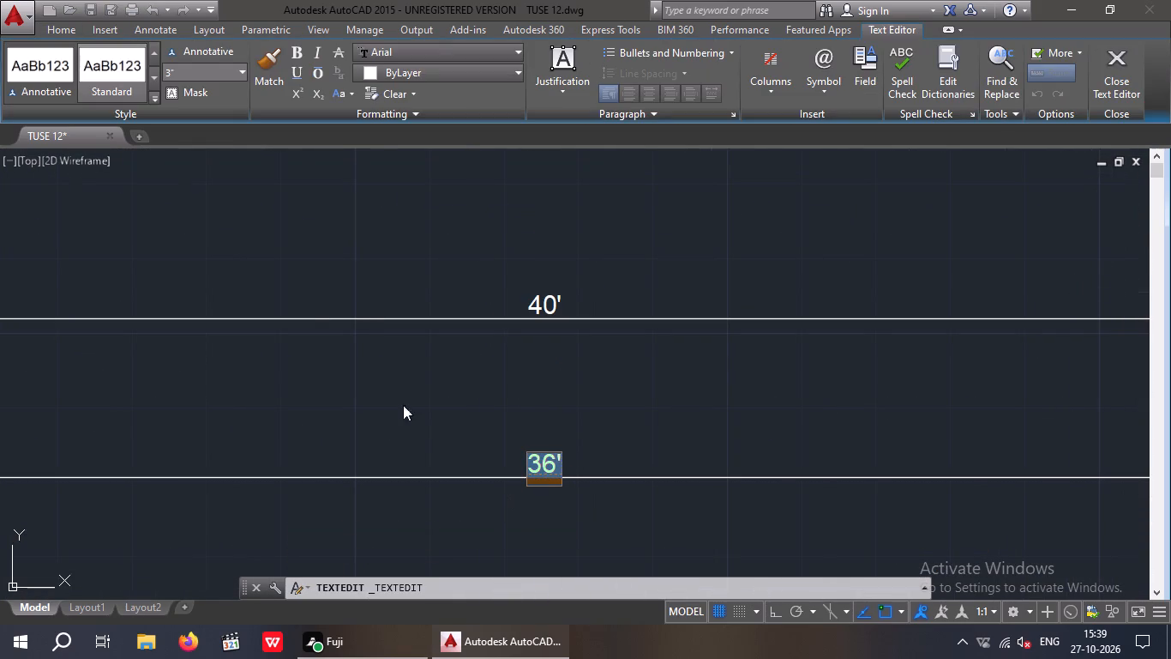
left_click(200, 76)
type("15")
key("shift+quotedbl")
key("Return")
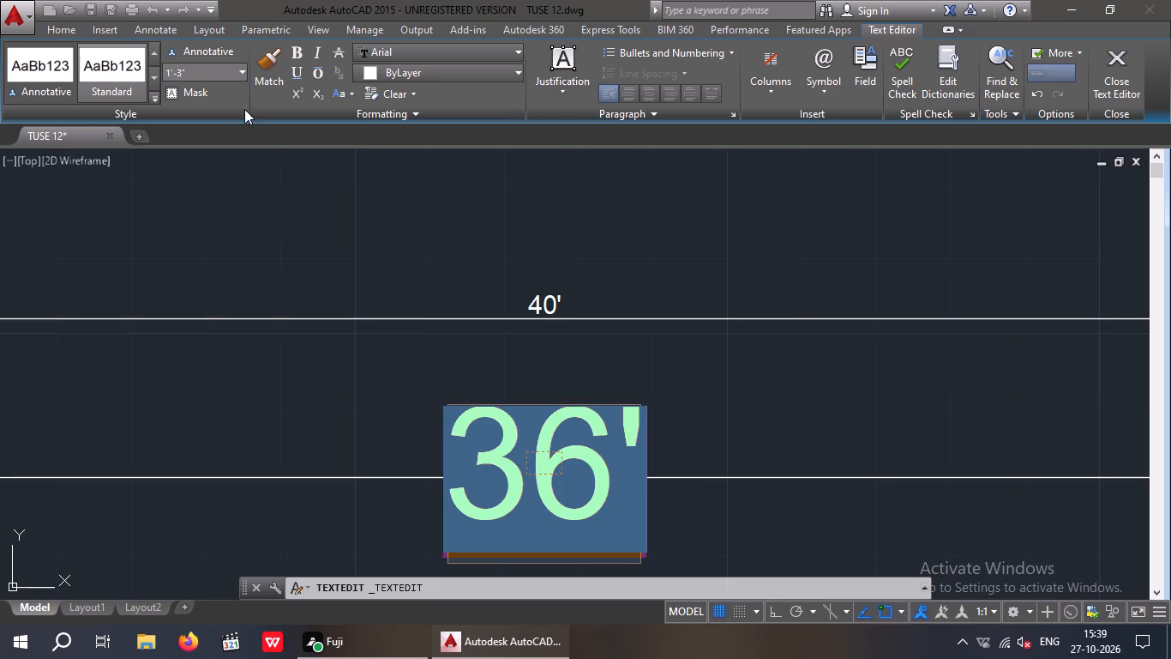
double_click(551, 302)
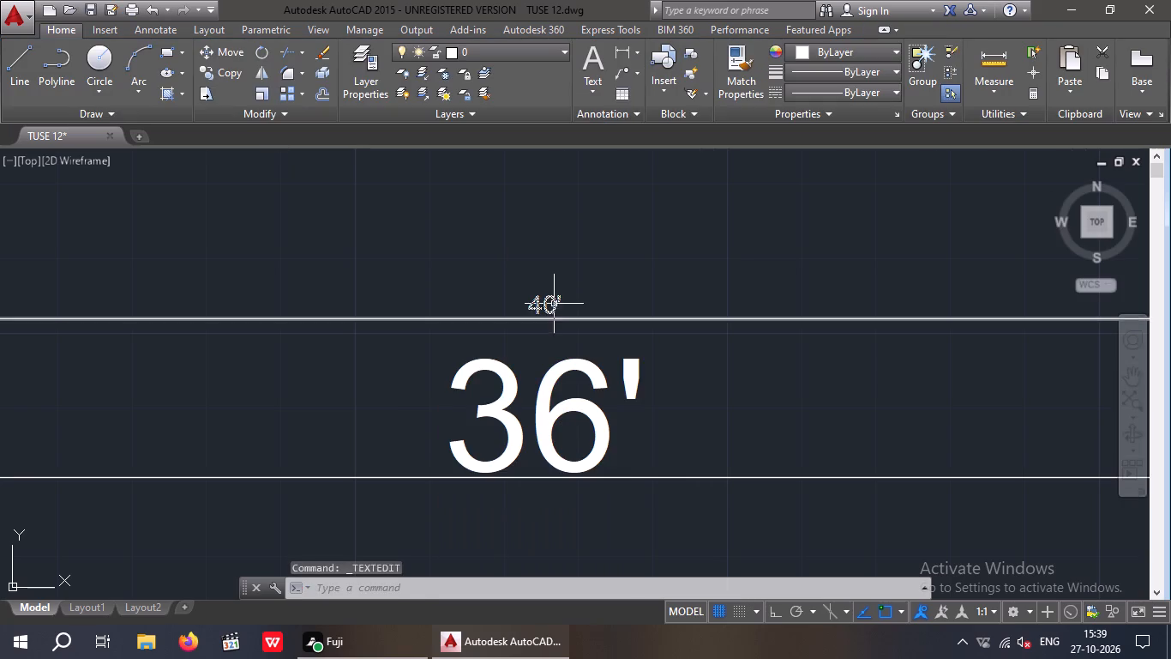
Set the text height of the boundary-width dimension (40') beyond the rear wall to 15".
double_click(553, 308)
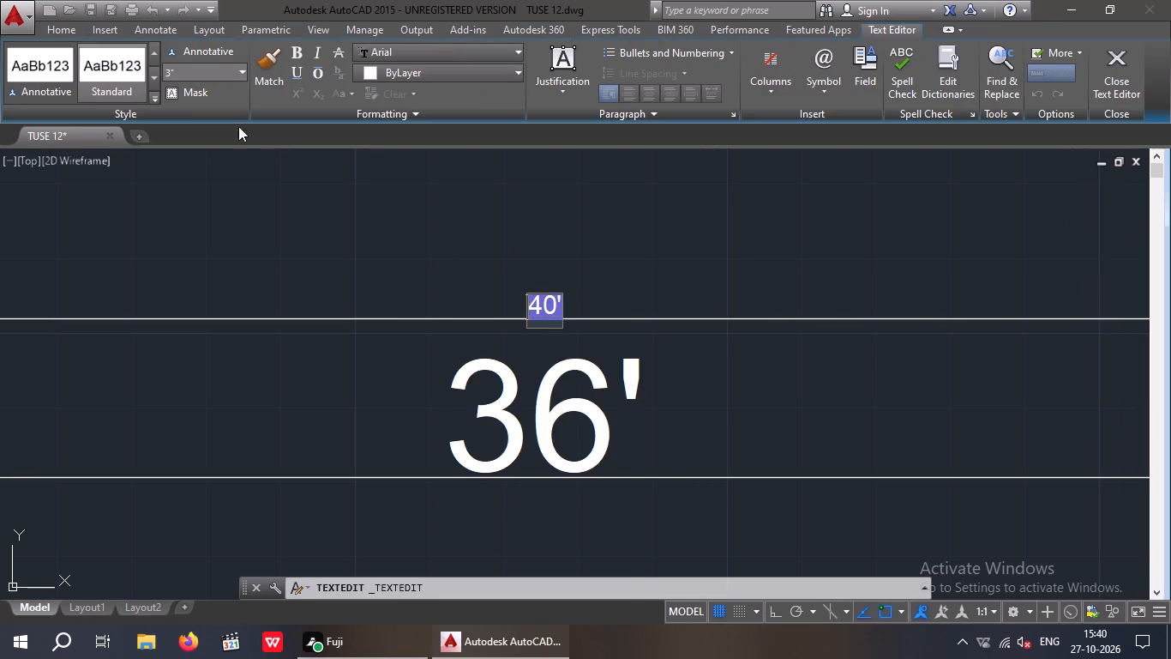
left_click(187, 72)
type("11")
key("BackSpace")
key("5")
key("shift+quotedbl")
key("Return")
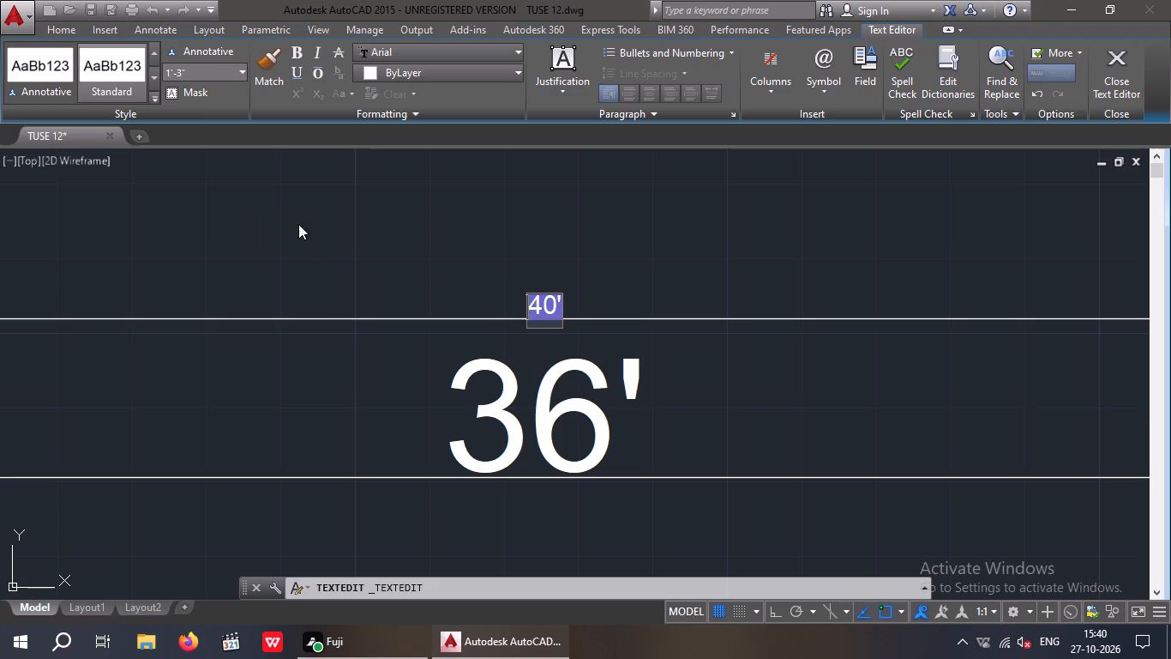
left_click(559, 310)
left_click(181, 77)
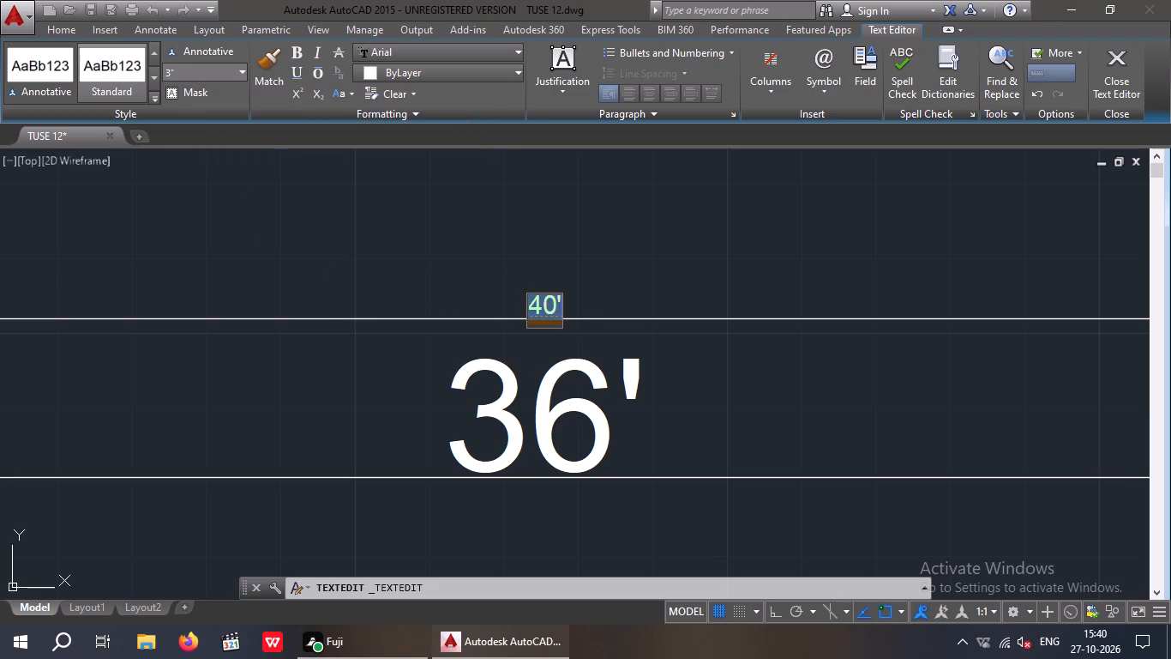
type("15")
key("shift+quotedbl")
key("Return")
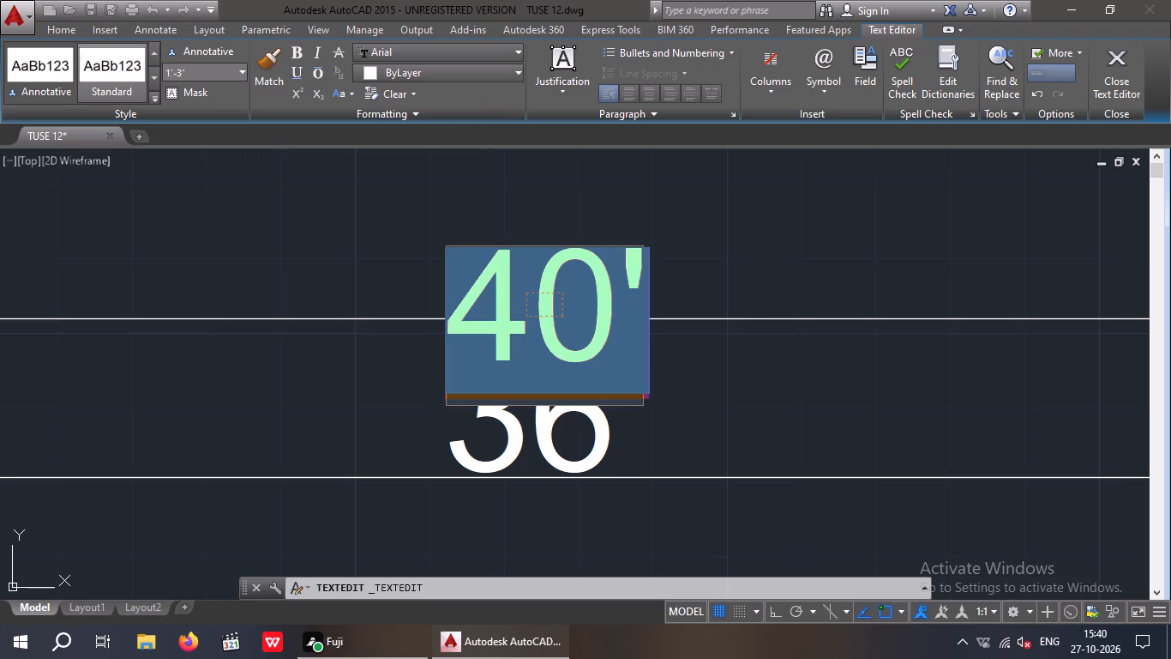
left_click(296, 232)
Move the building-depth dimension line slightly closer to the left boundary wall.
scroll(303, 263, "down", 2)
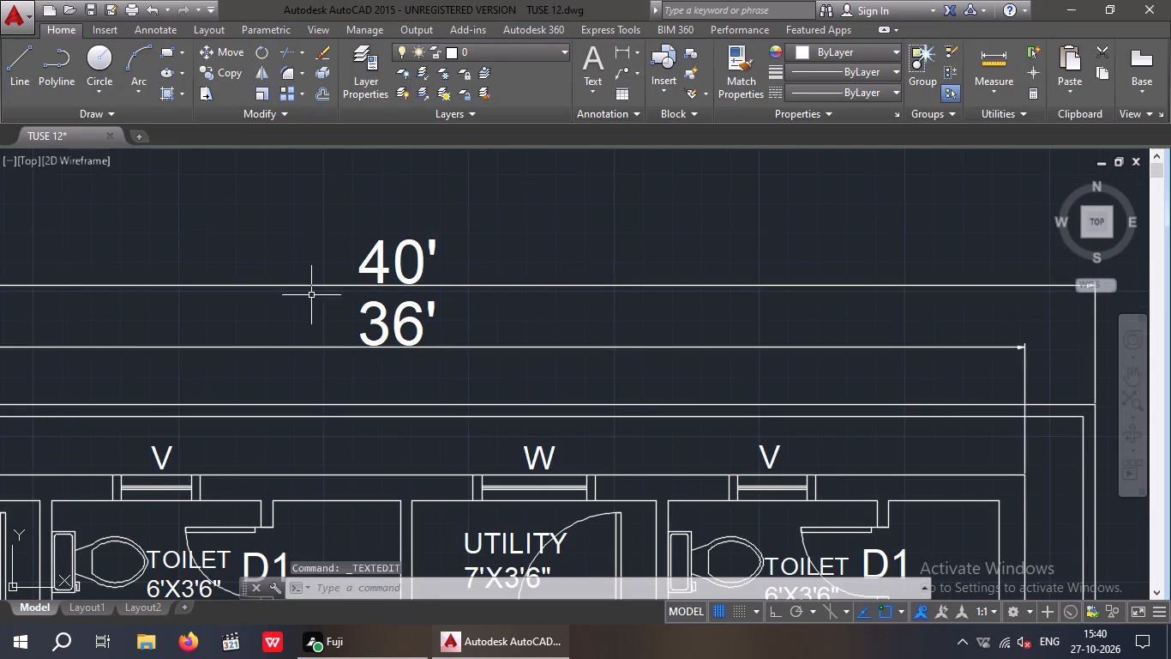
middle_click_drag(319, 304, 374, 275)
scroll(370, 265, "down", 3)
middle_click_drag(353, 293, 405, 245)
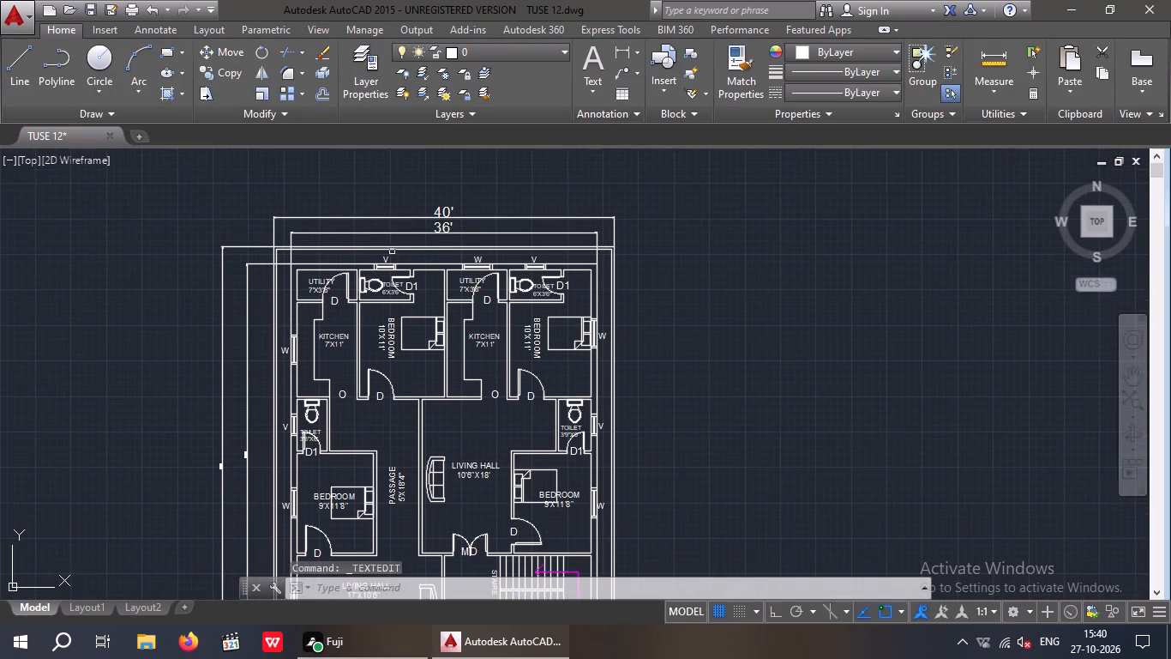
middle_click_drag(400, 265, 406, 257)
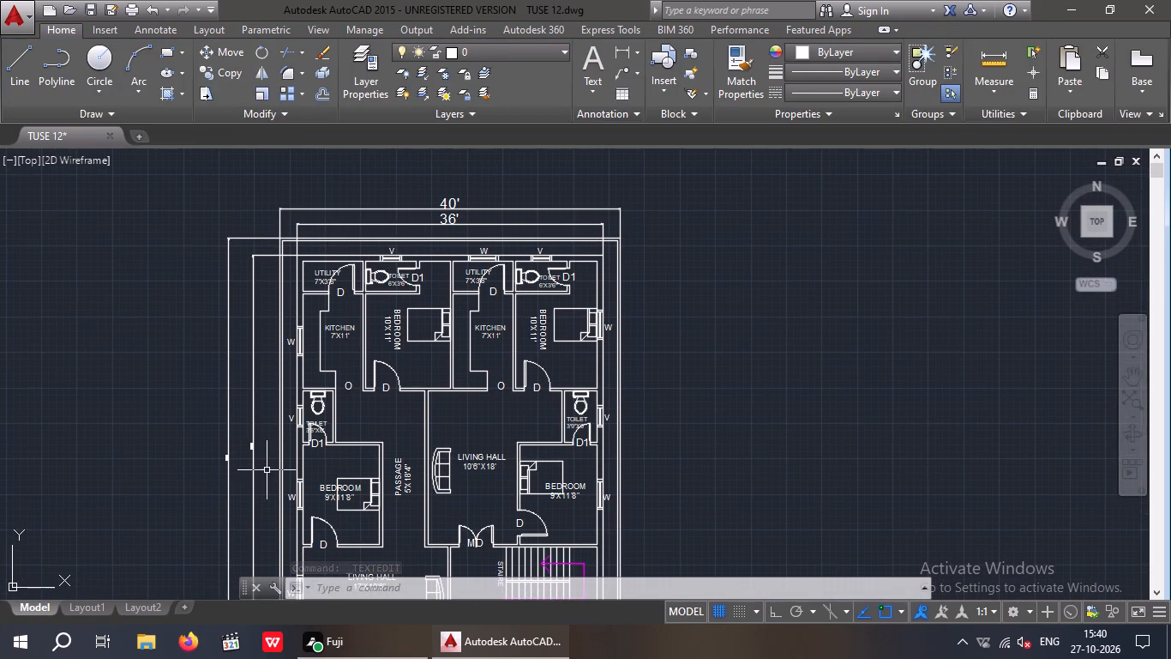
middle_click_drag(273, 475, 289, 385)
scroll(274, 364, "up", 2)
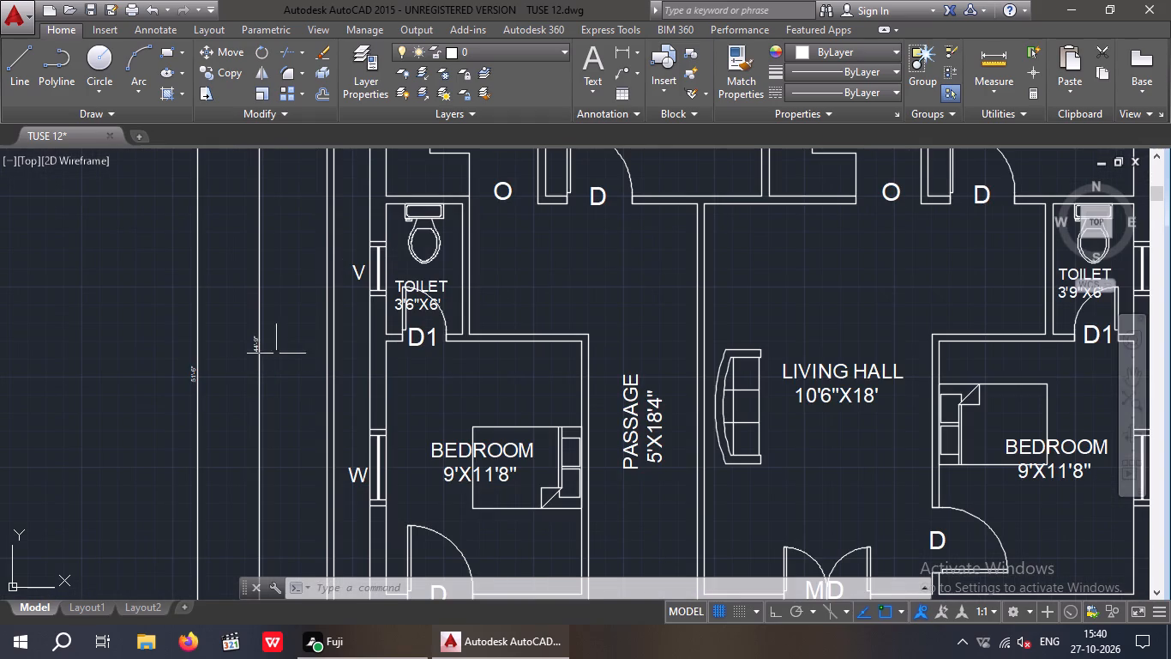
left_click_drag(282, 330, 270, 367)
left_click(249, 373)
scroll(241, 335, "up", 2)
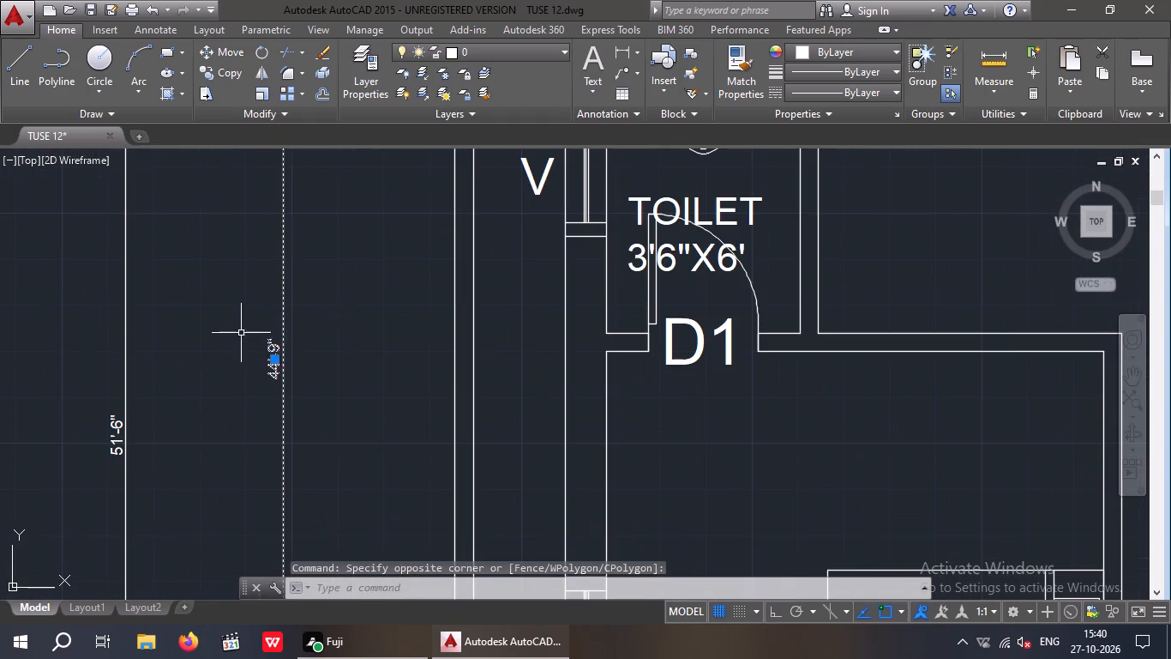
left_click_drag(274, 360, 284, 359)
left_click(330, 360)
Move the boundary-depth dimension line slightly inward, closer to the building-depth dimension, and clear the selection.
scroll(325, 346, "down", 4)
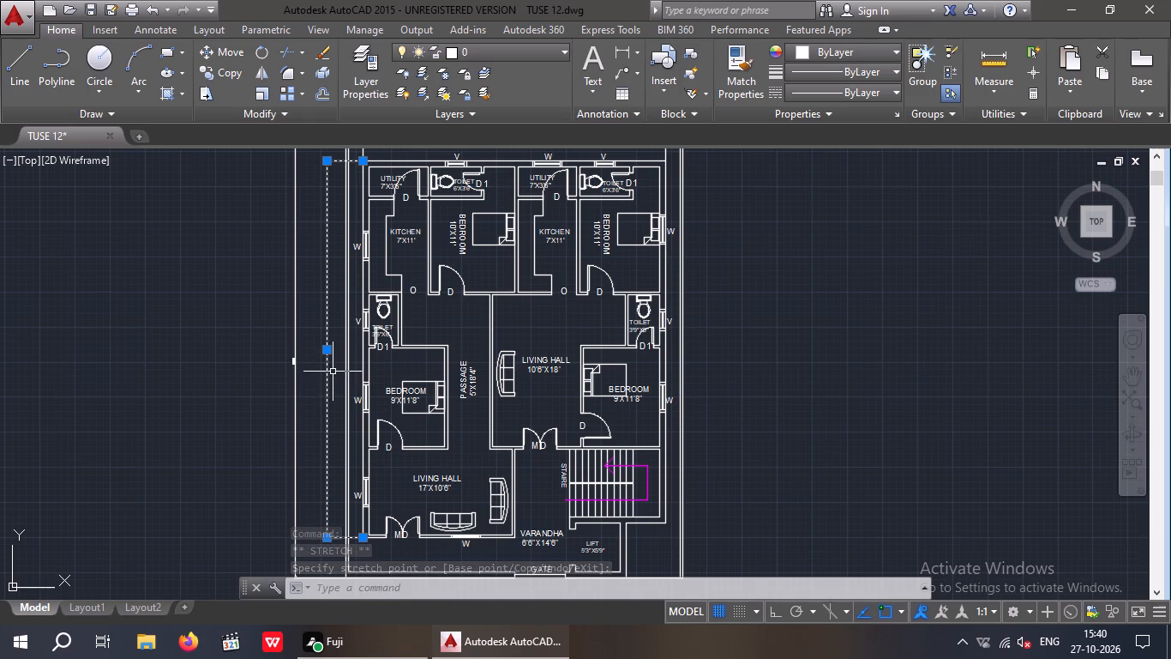
scroll(298, 363, "up", 1)
left_click_drag(303, 348, 278, 372)
left_click(273, 375)
scroll(285, 366, "up", 3)
left_click(298, 336)
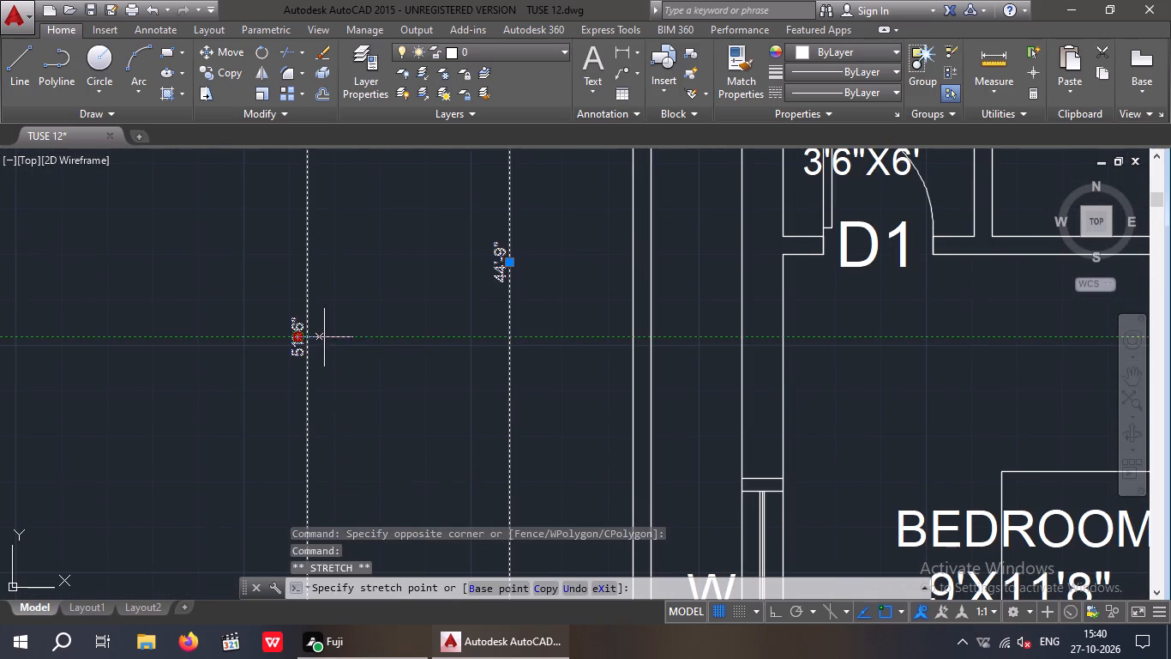
left_click(362, 339)
key("Escape")
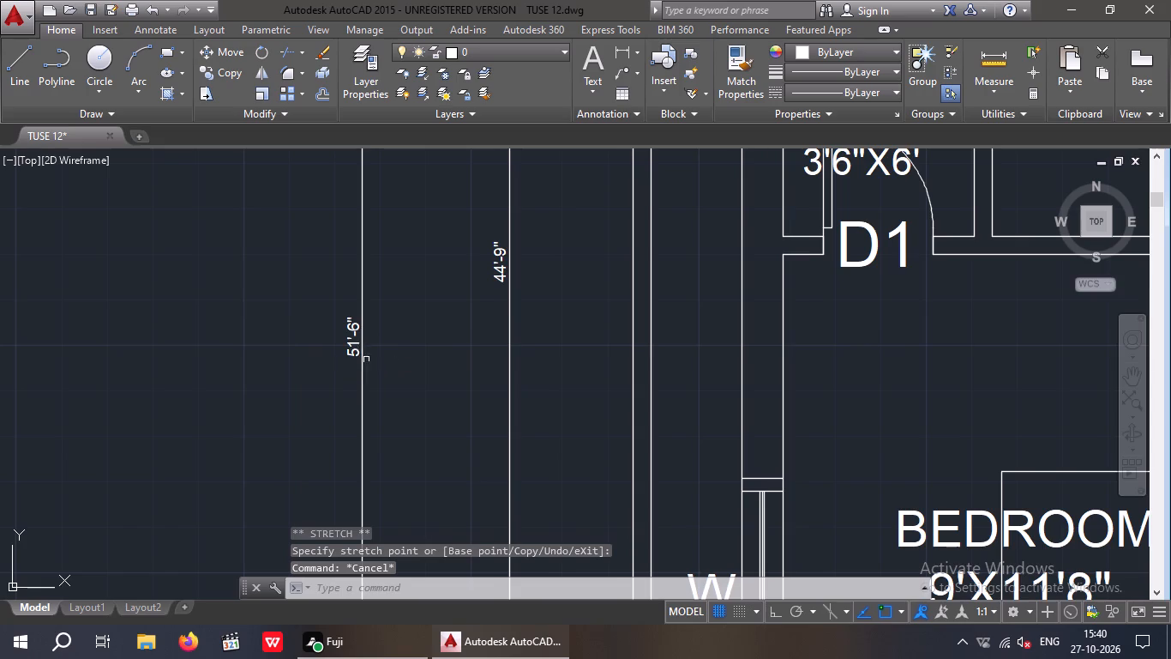
Set the text height of the building-depth dimension (44'-9") along the left side to 15".
middle_click_drag(362, 368, 353, 396)
scroll(360, 360, "down", 1)
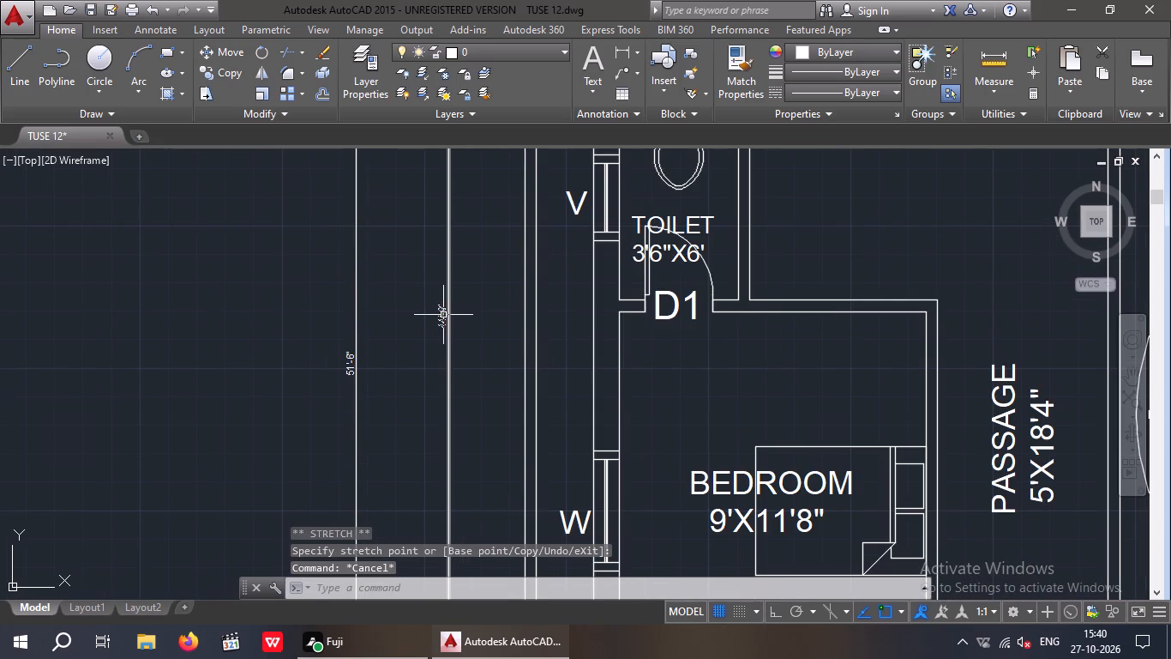
double_click(441, 315)
scroll(441, 329, "up", 3)
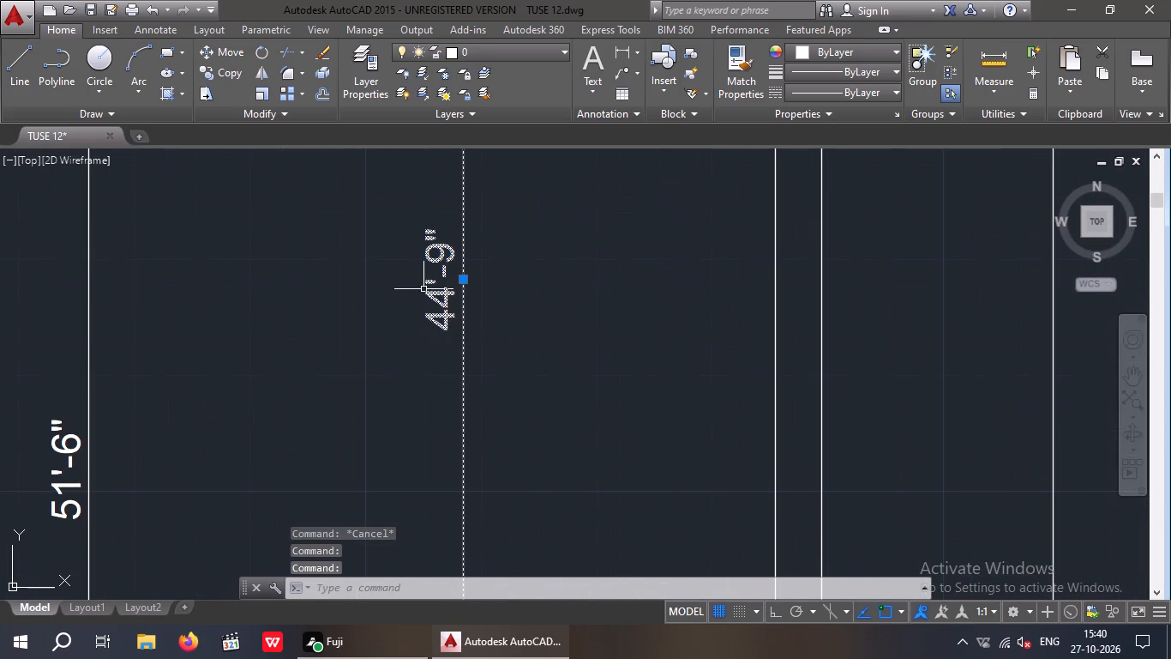
double_click(440, 316)
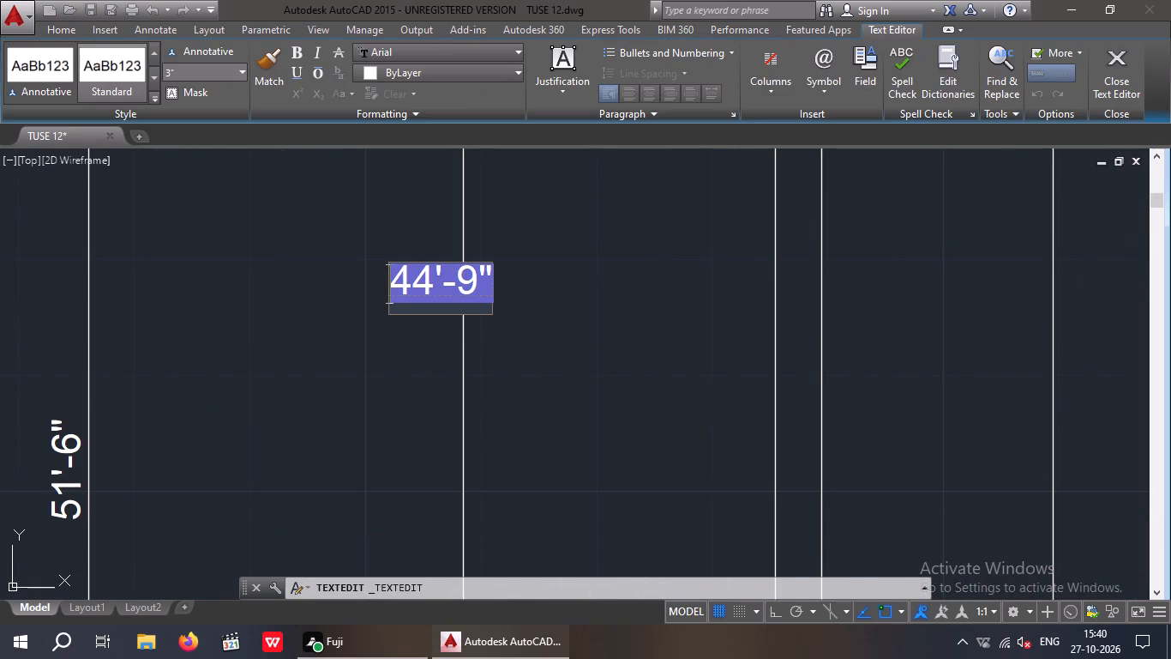
left_click(482, 297)
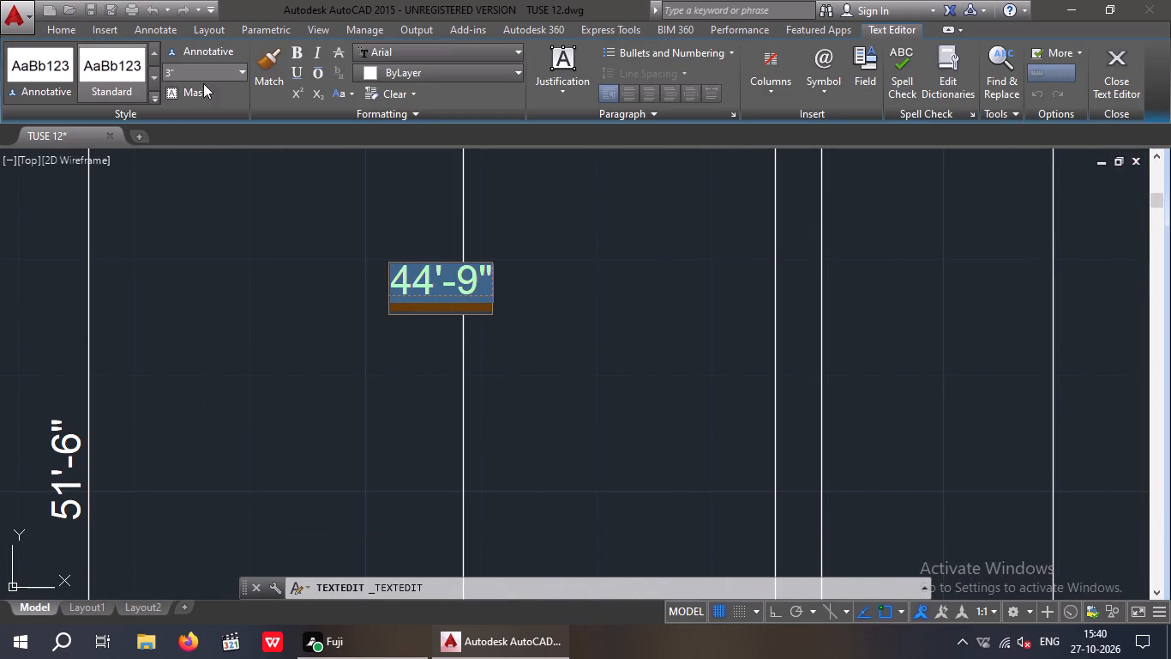
left_click(184, 74)
type("15")
key("shift+quotedbl")
key("Return")
left_click(303, 460)
Set the text height of the boundary-depth dimension (51'-6") along the left side to 15".
scroll(307, 444, "down", 3)
scroll(240, 474, "up", 2)
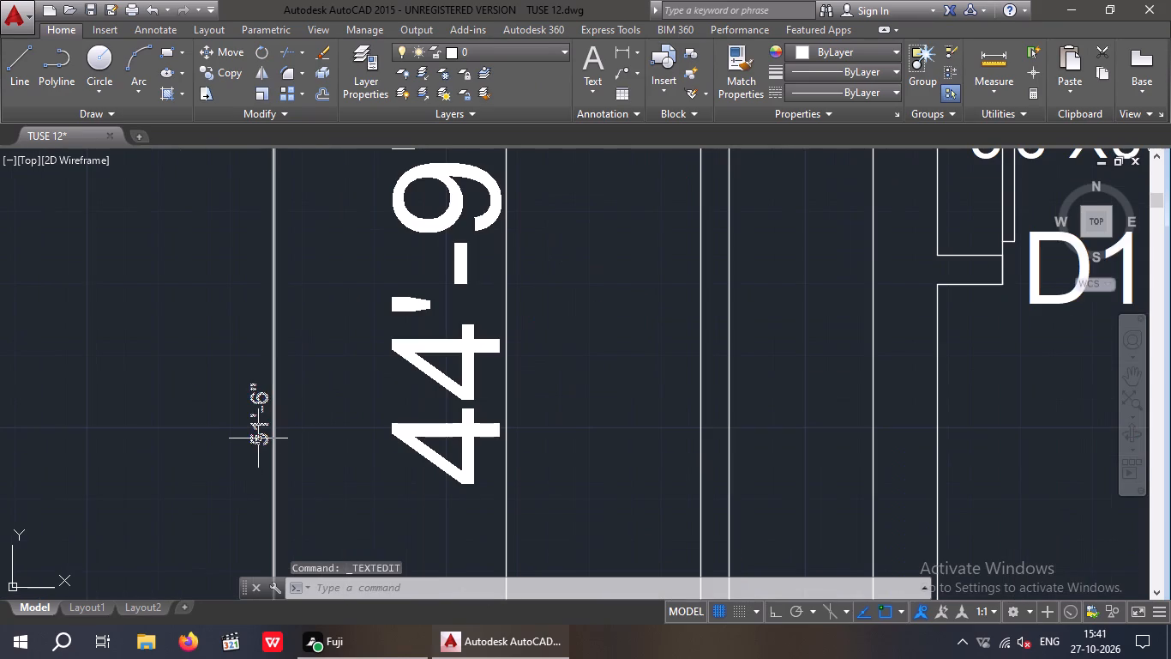
double_click(258, 438)
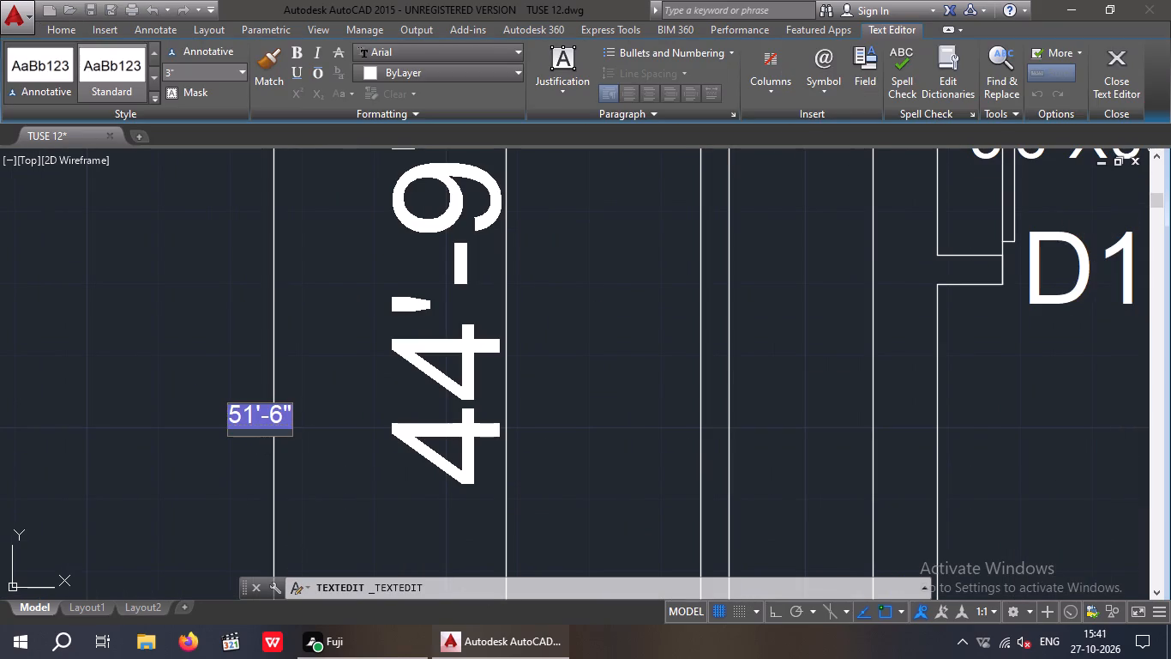
left_click(290, 422)
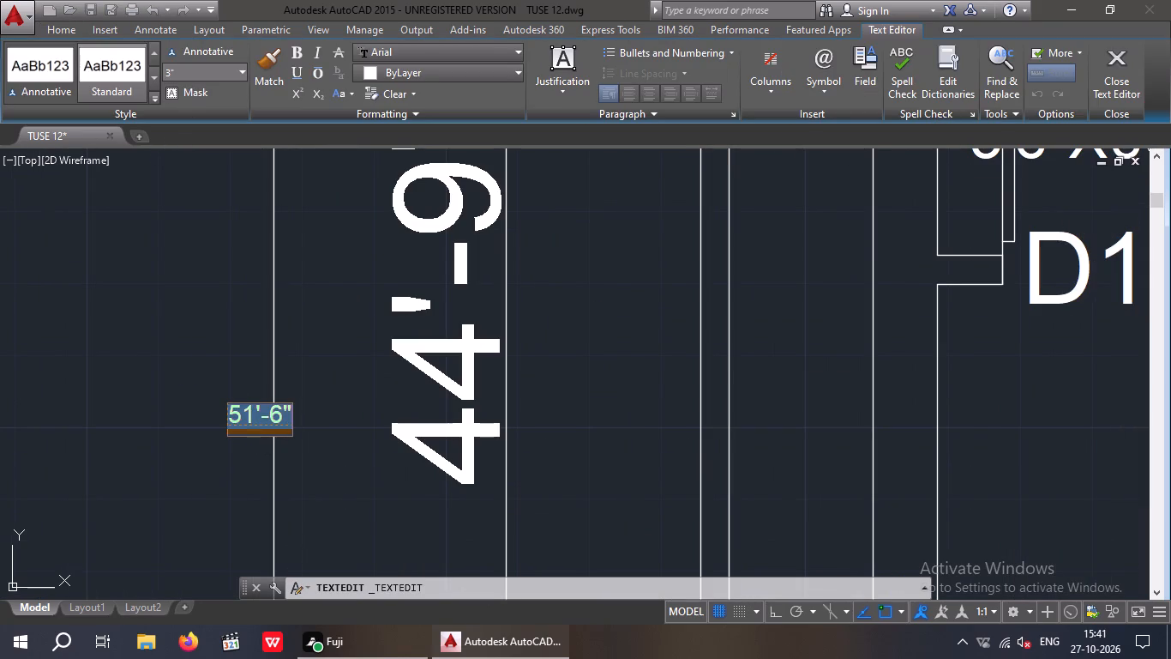
left_click(183, 75)
key("1")
key("5")
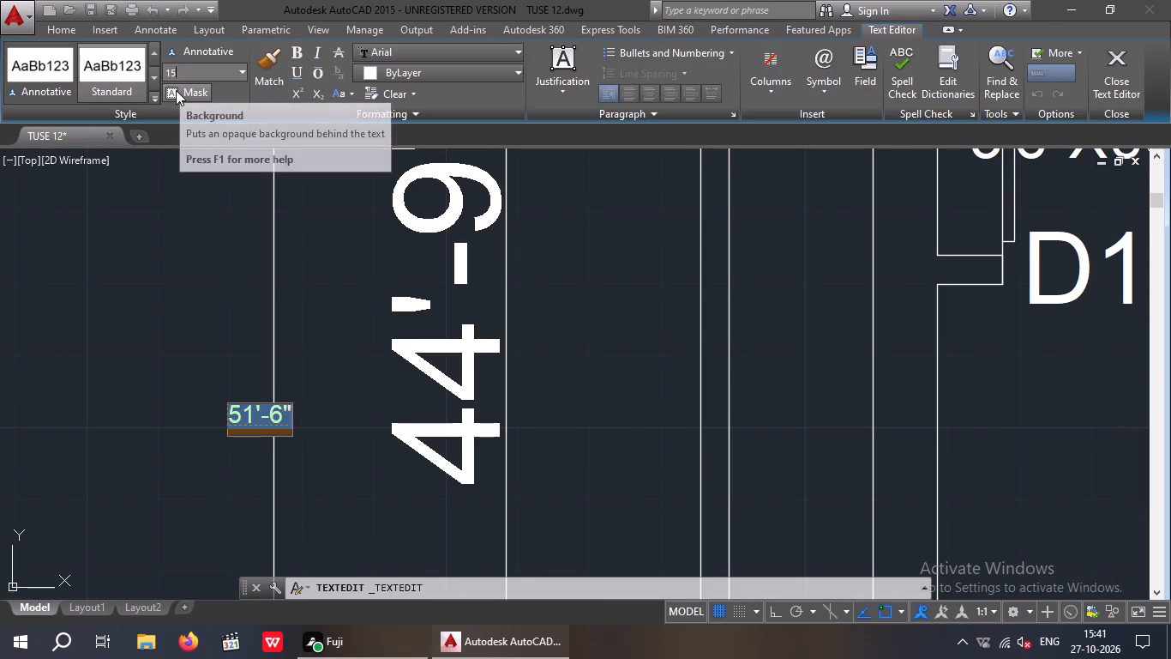
key("shift+quotedbl")
key("Return")
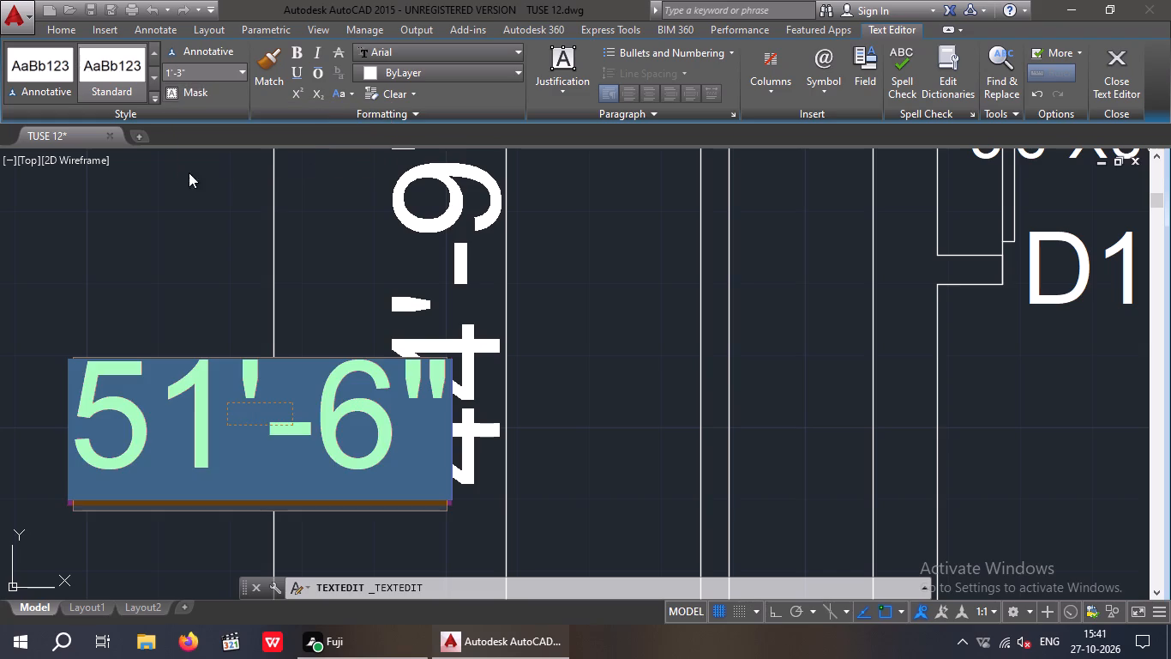
left_click(201, 253)
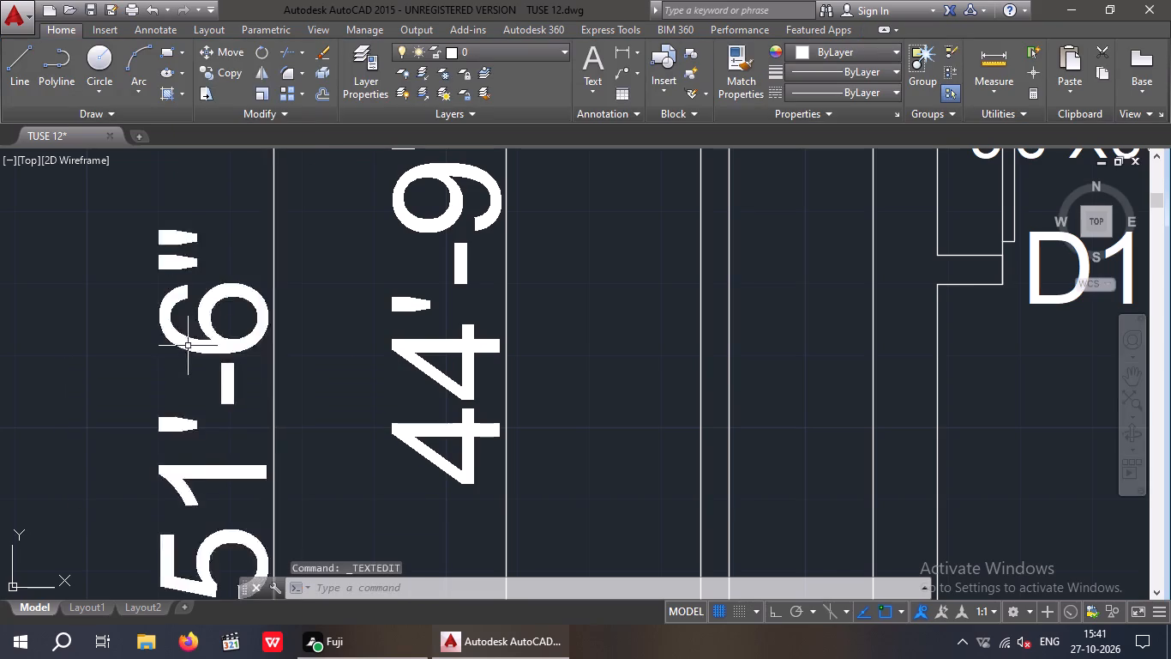
scroll(188, 345, "down", 3)
key("Escape")
key("Escape")
scroll(163, 414, "down", 1)
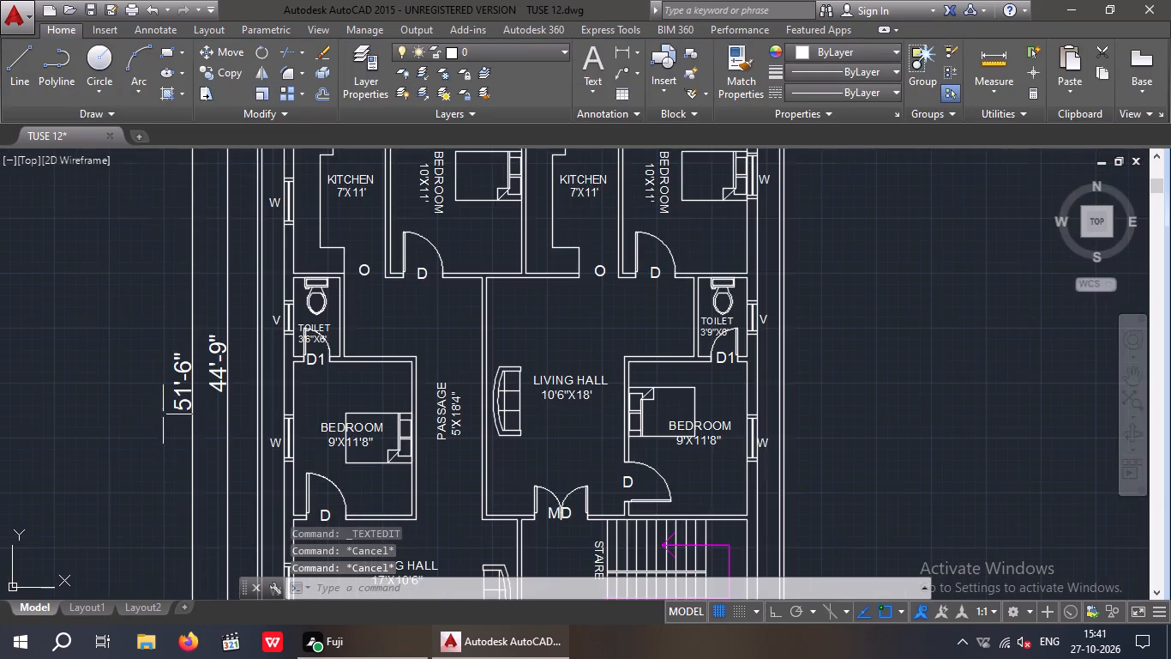
Examine the whole floor plan and its front side around the gate to check the dimensions.
middle_click_drag(160, 435, 230, 373)
scroll(214, 360, "down", 2)
middle_click(194, 411)
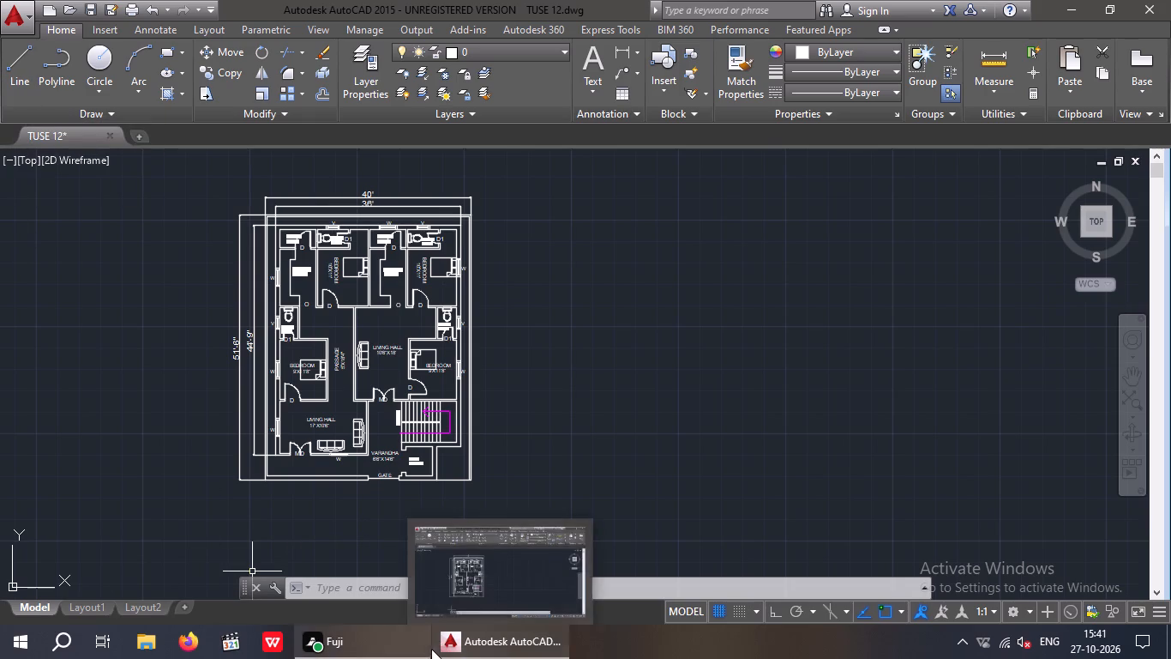
key("Escape")
key("Escape")
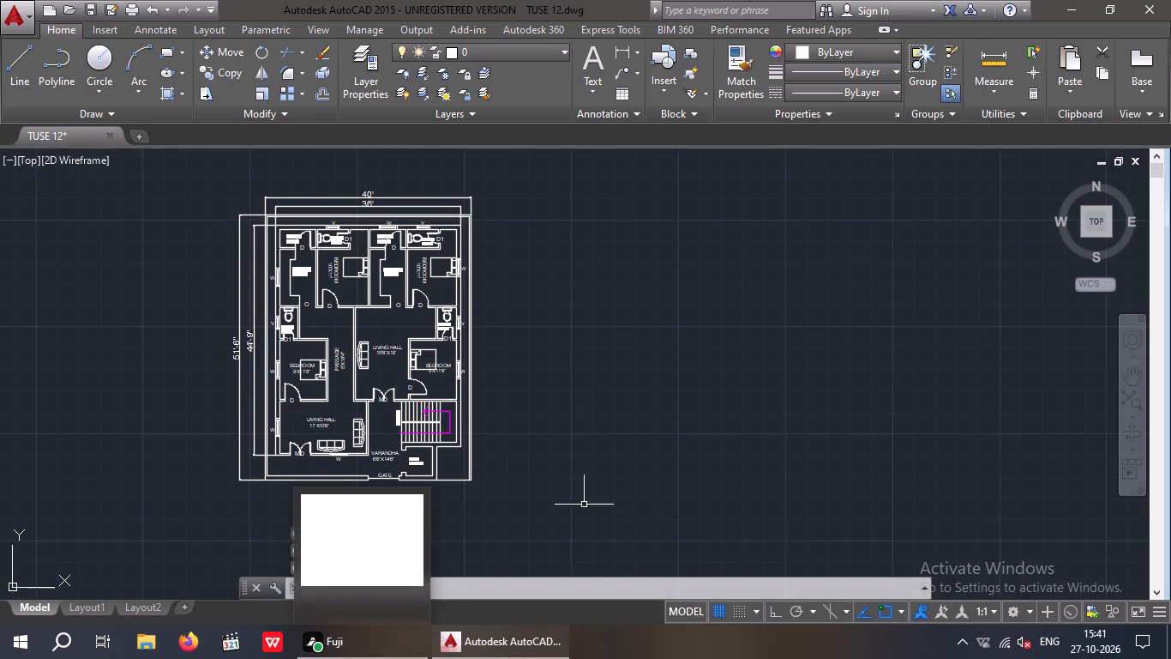
middle_click_drag(414, 409, 492, 350)
scroll(417, 390, "up", 2)
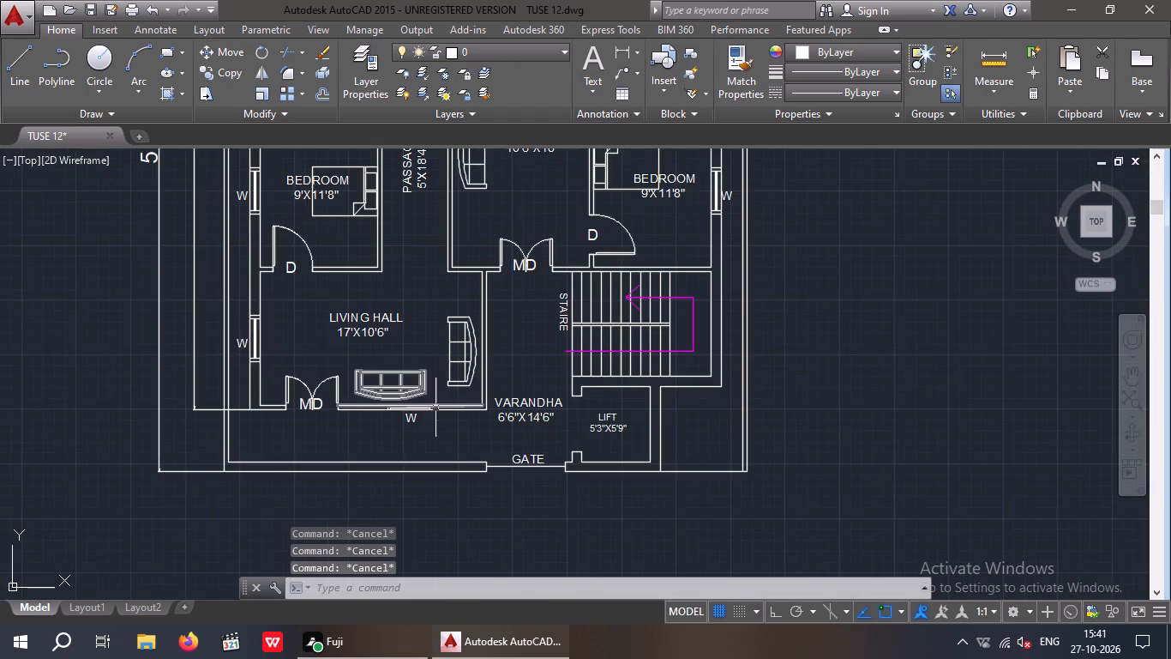
middle_click_drag(435, 407, 479, 344)
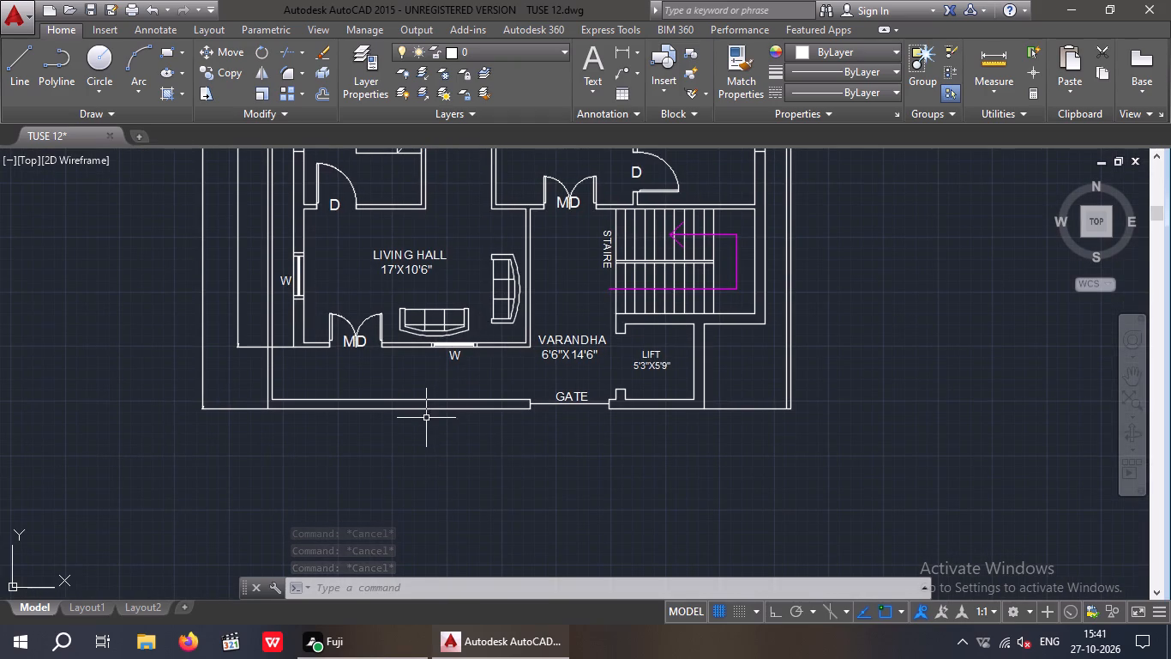
scroll(426, 418, "down", 1)
middle_click_drag(424, 451, 420, 493)
scroll(429, 458, "down", 2)
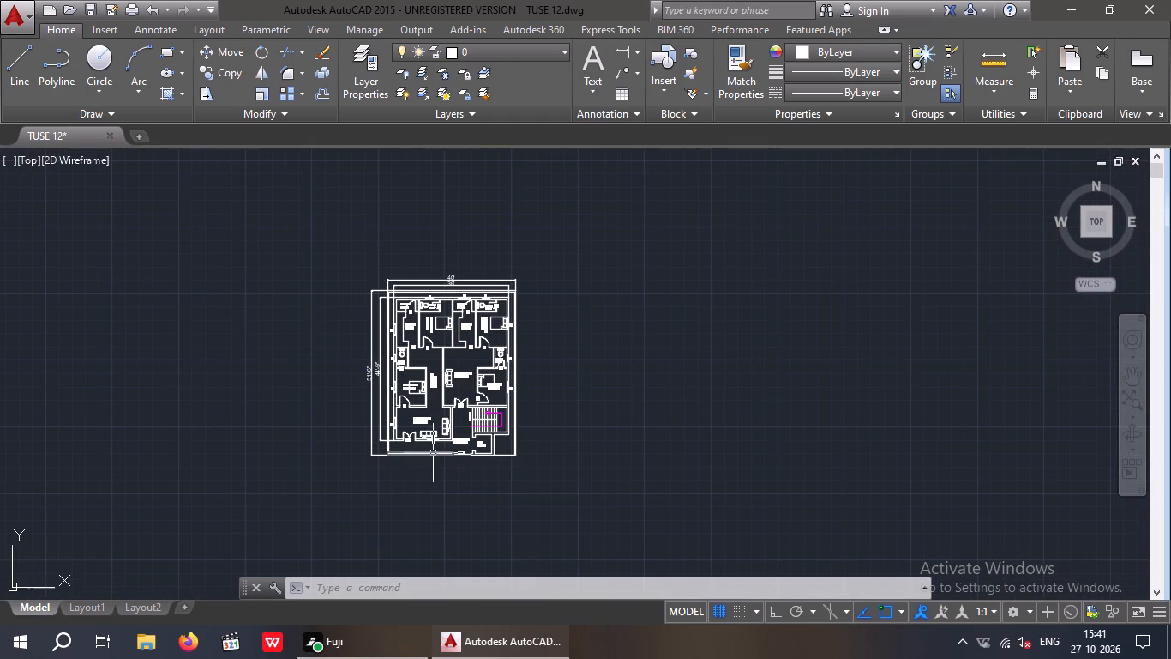
Save the drawing.
key("ctrl+s")
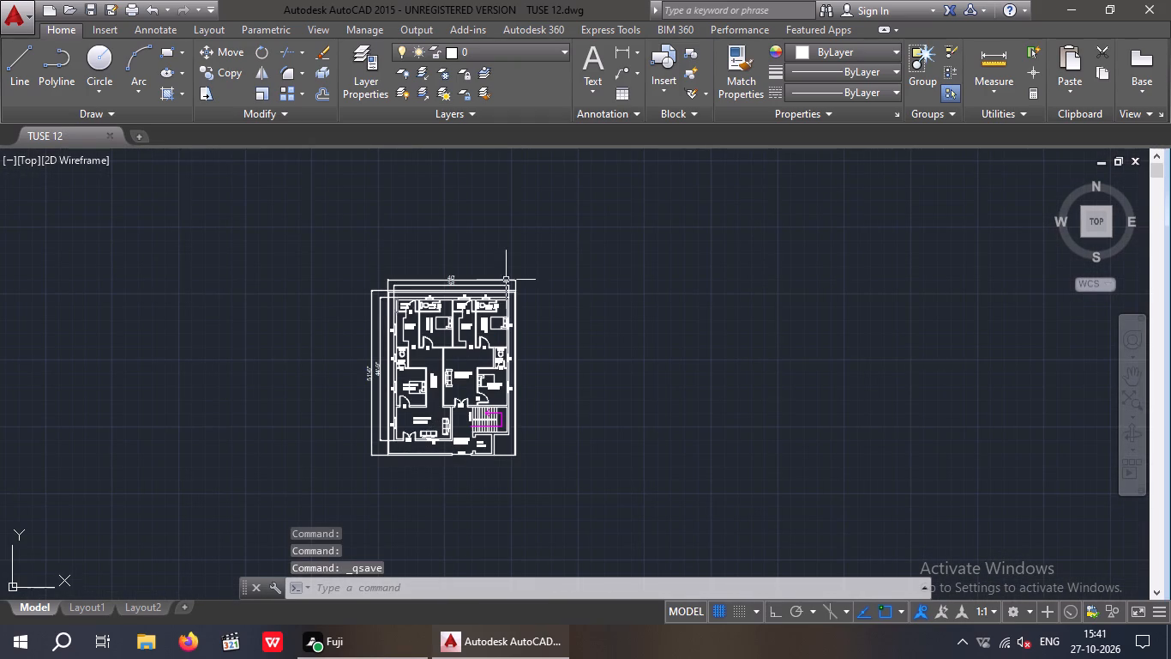
Move the building-width dimension line (36') about 11" closer to the rear boundary wall and clear the selection.
scroll(459, 259, "up", 4)
scroll(424, 406, "up", 3)
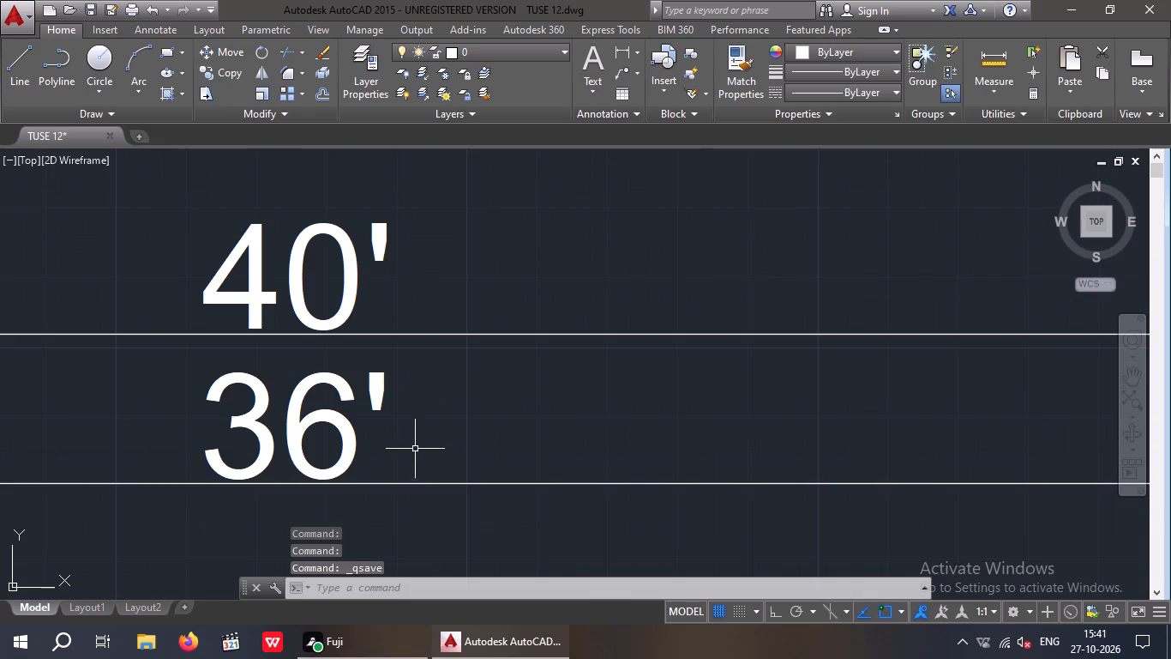
middle_click_drag(411, 446, 563, 381)
scroll(460, 424, "down", 1)
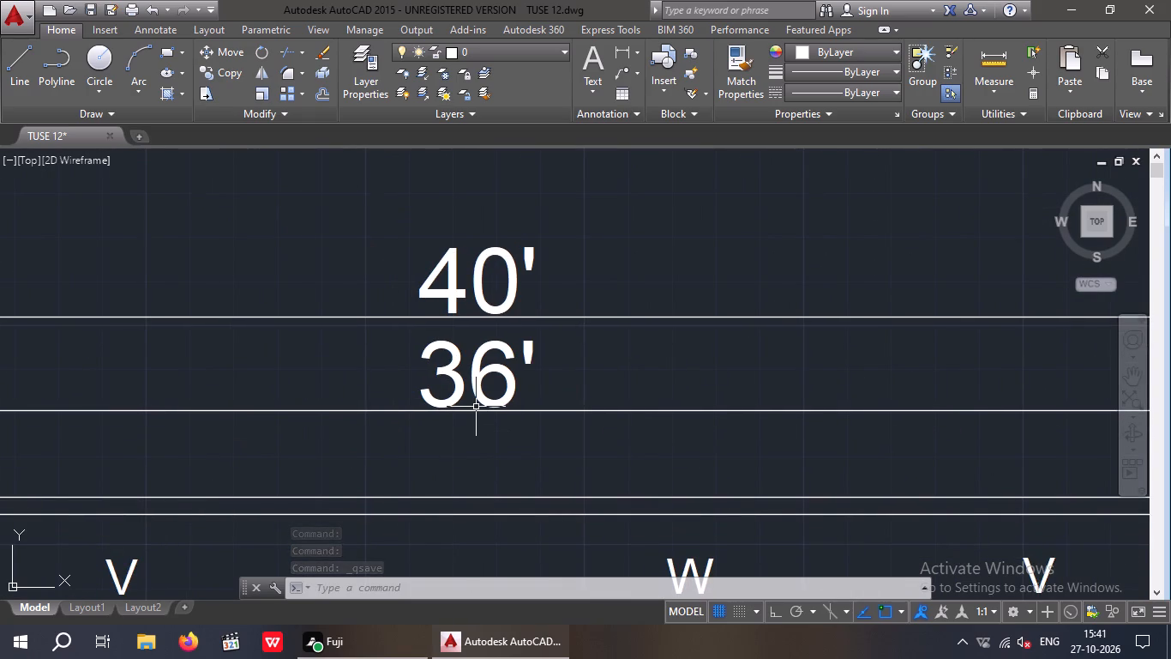
left_click(482, 401)
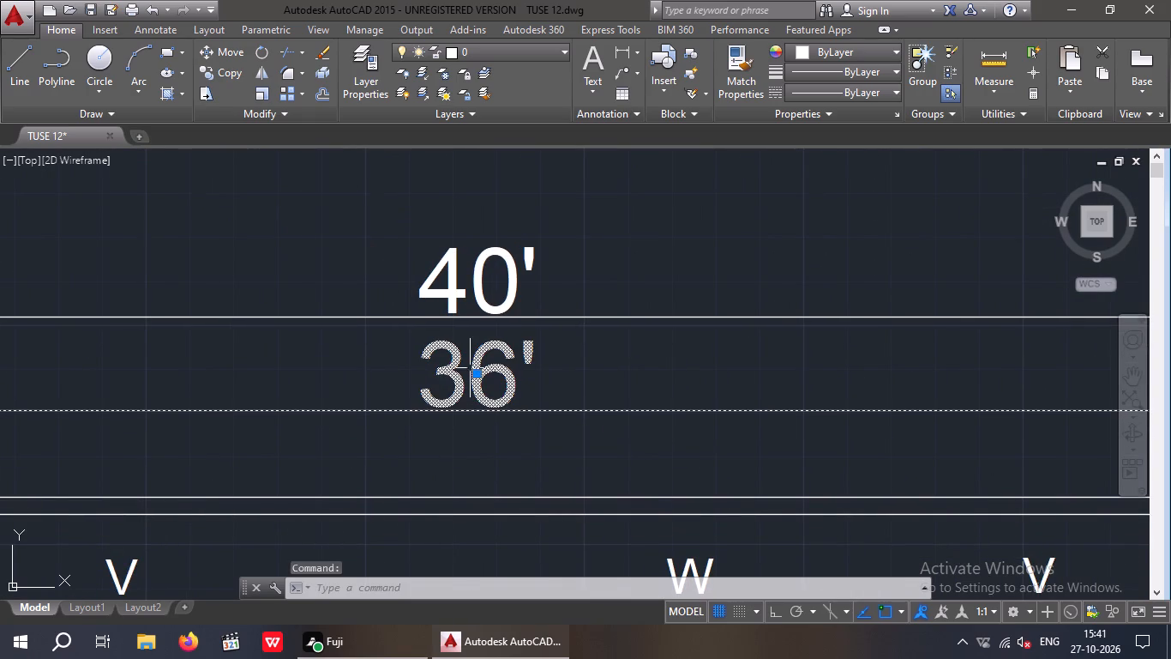
left_click(477, 372)
scroll(482, 409, "down", 2)
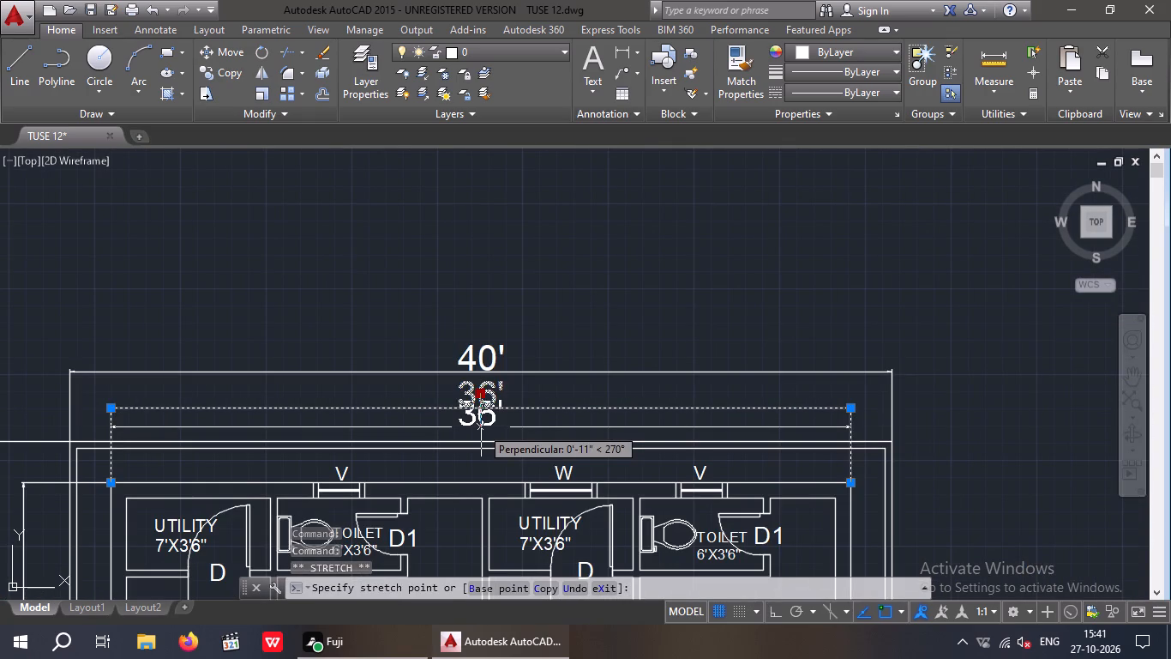
left_click(481, 426)
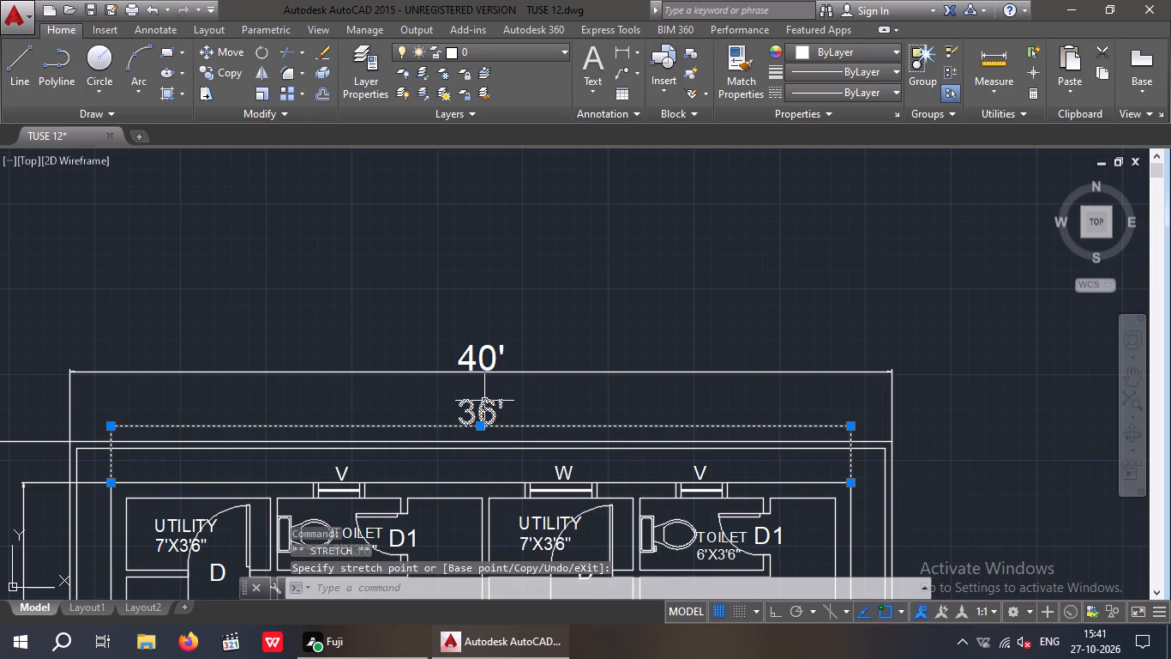
key("Escape")
key("Escape")
Move the building-depth dimension line (44'-9") about 11" closer to the left boundary wall and clear the selection.
middle_click_drag(487, 398, 549, 315)
middle_click_drag(449, 367, 534, 221)
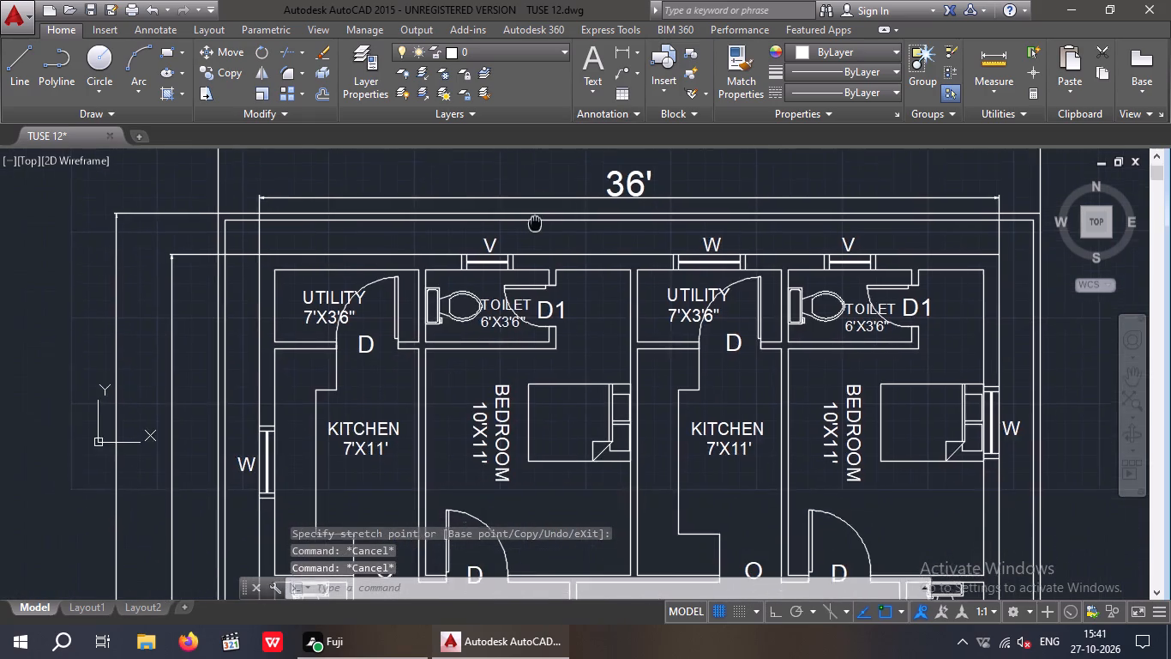
scroll(471, 264, "down", 1)
middle_click_drag(403, 347, 434, 194)
scroll(314, 426, "up", 2)
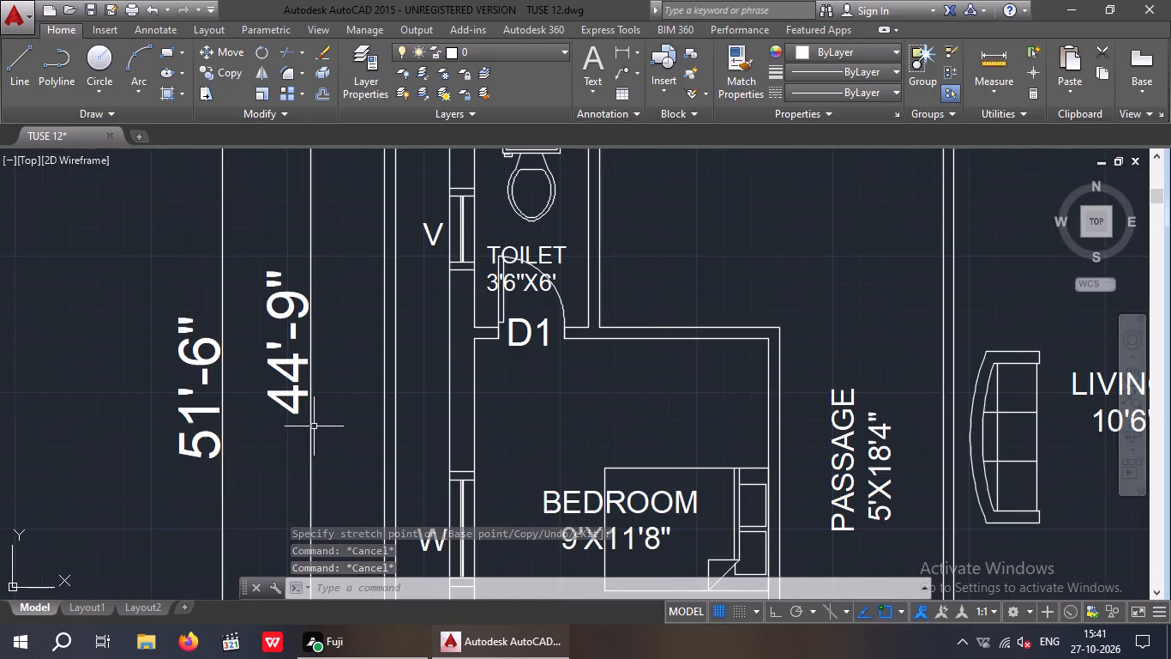
left_click_drag(316, 357, 303, 386)
left_click(299, 395)
scroll(320, 353, "up", 3)
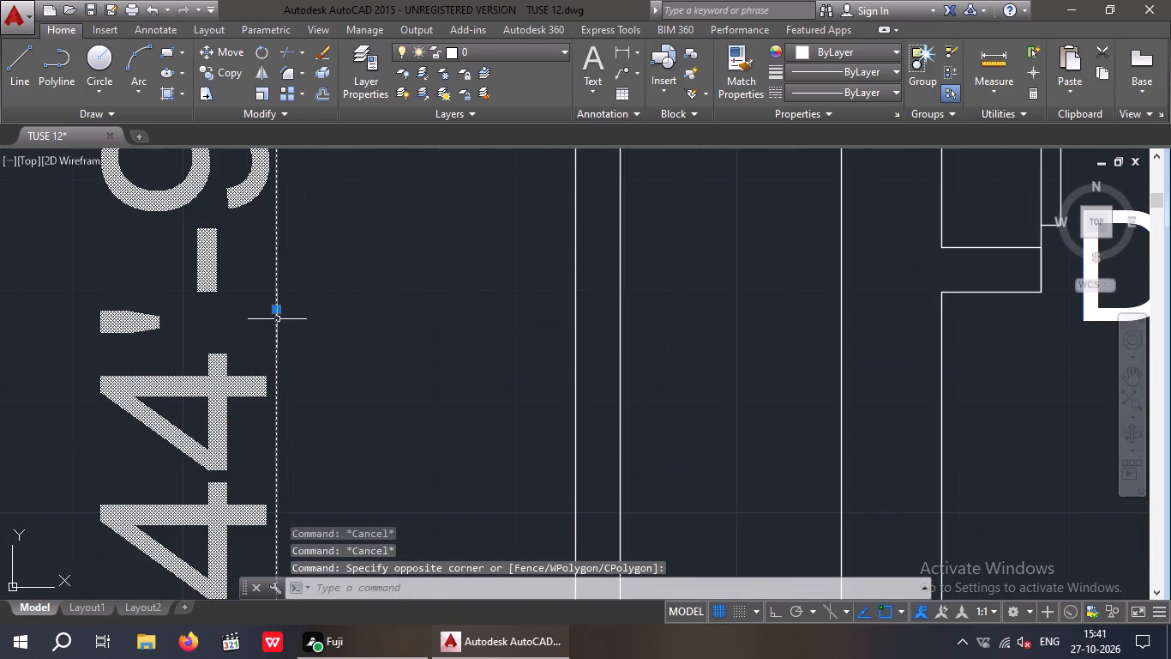
left_click_drag(277, 312, 289, 321)
scroll(319, 325, "down", 4)
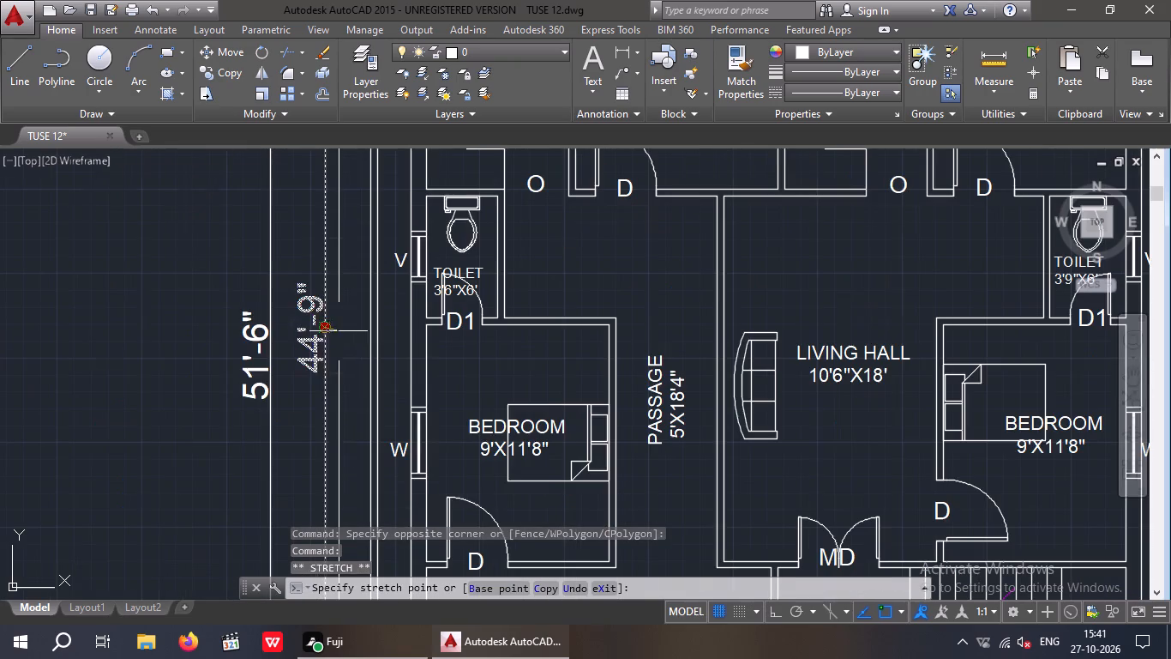
middle_click_drag(349, 341, 339, 403)
scroll(339, 380, "down", 1)
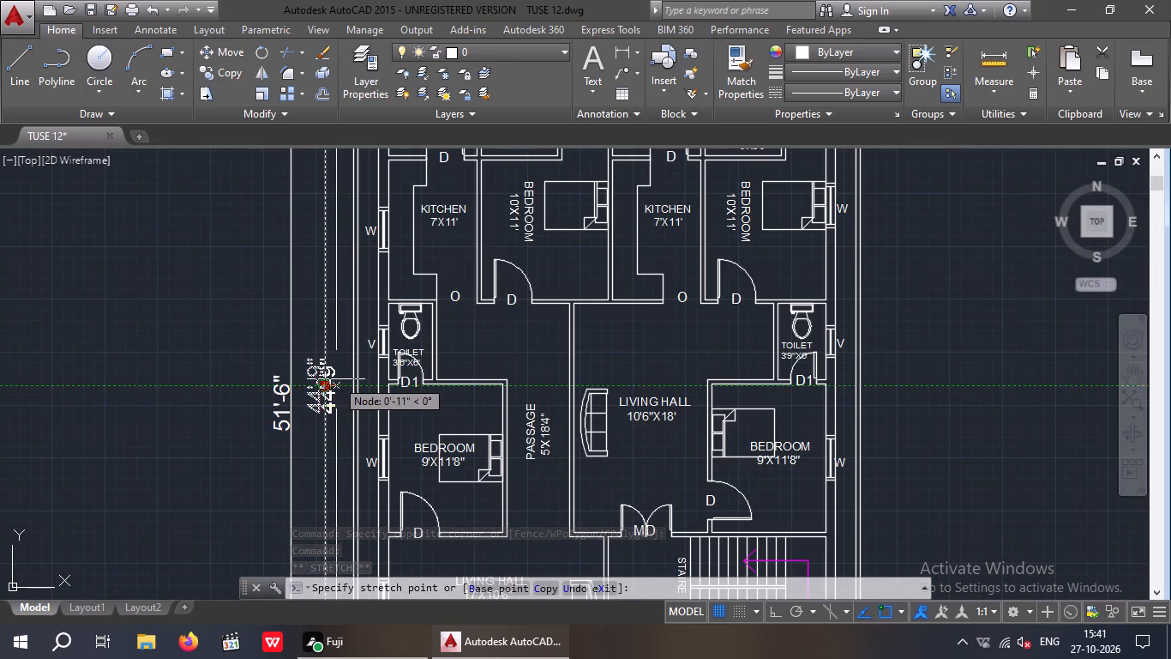
left_click(336, 379)
key("Escape")
Move the boundary-depth dimension line (51'-6") slightly inward, closer to the building-depth dimension, and clear the selection.
left_click_drag(297, 377, 288, 404)
left_click(279, 411)
scroll(285, 403, "up", 3)
left_click(302, 405)
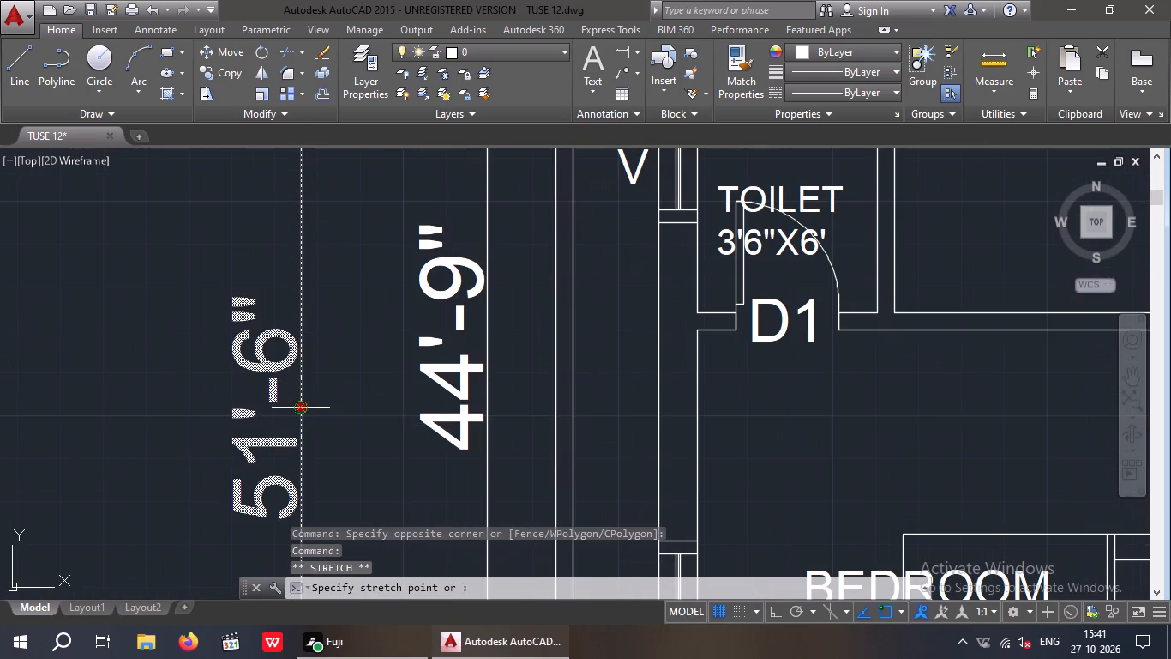
left_click(343, 399)
key("Escape")
scroll(339, 378, "down", 2)
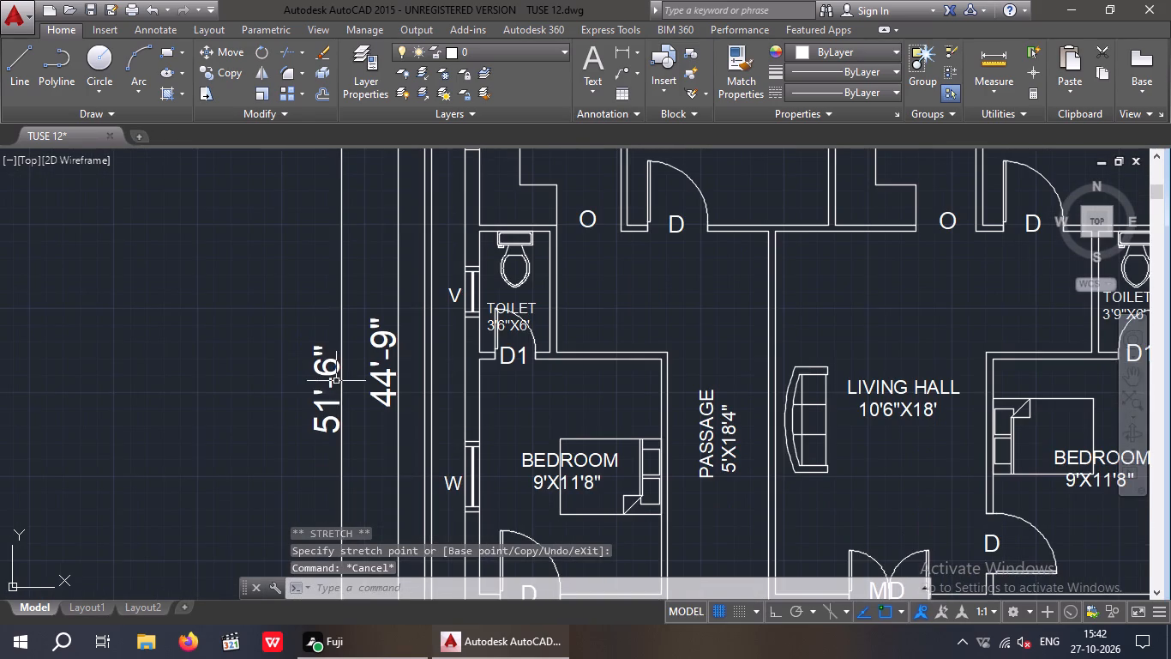
Save the drawing with the adjusted dimension lines.
middle_click_drag(310, 398, 293, 426)
scroll(281, 395, "down", 2)
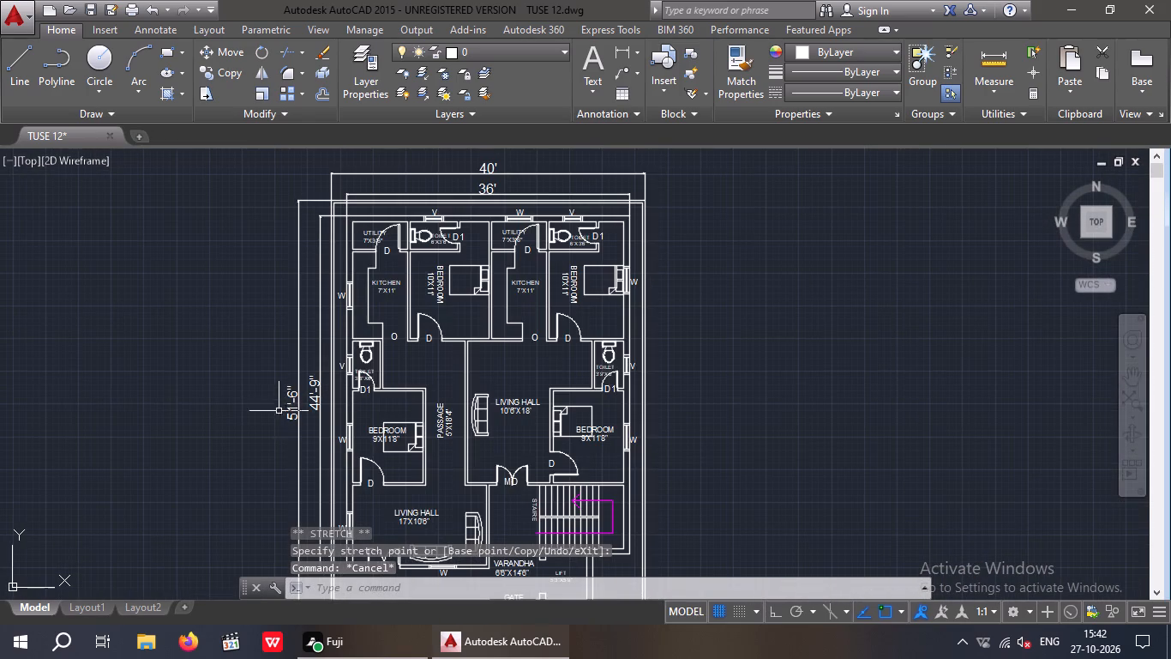
key("ctrl+s")
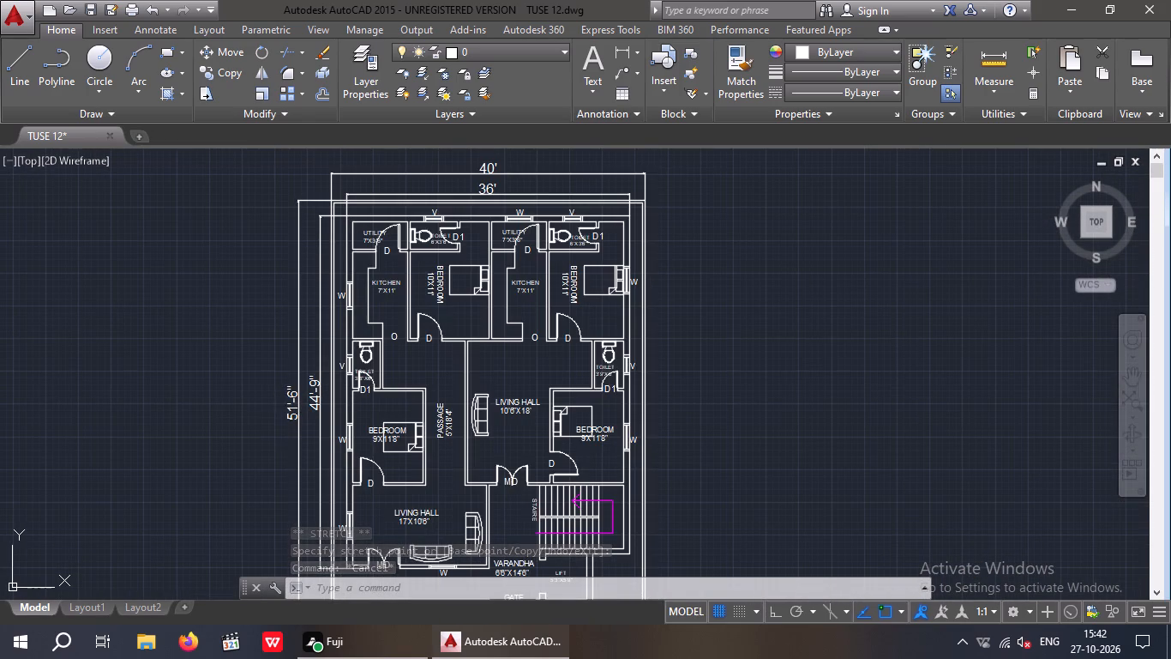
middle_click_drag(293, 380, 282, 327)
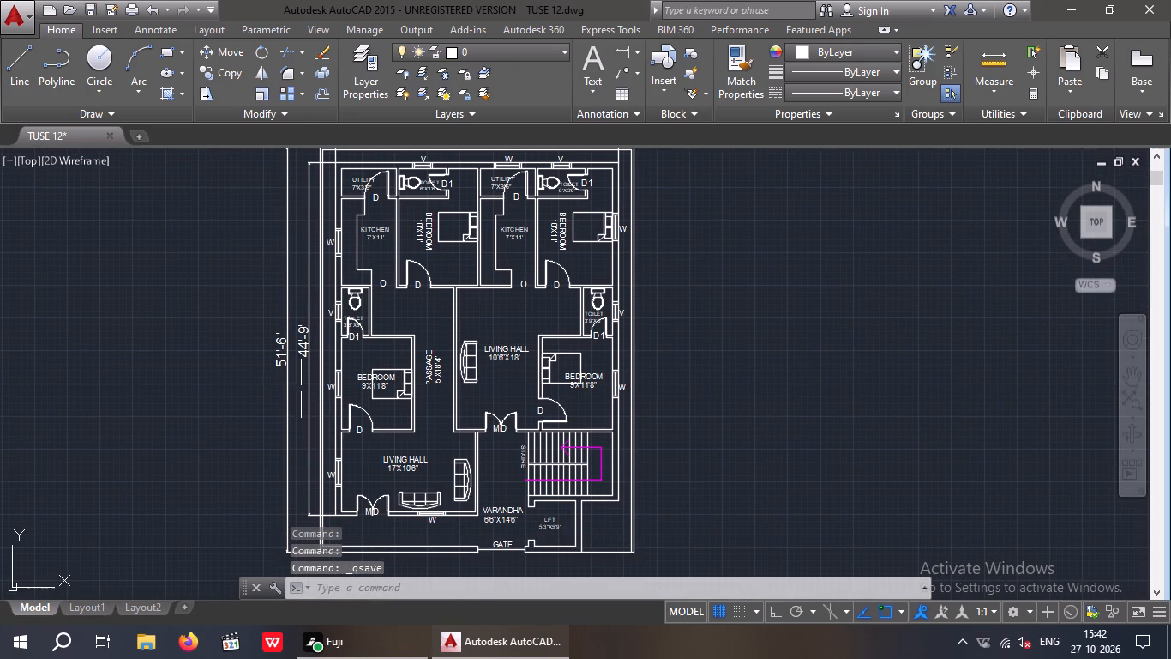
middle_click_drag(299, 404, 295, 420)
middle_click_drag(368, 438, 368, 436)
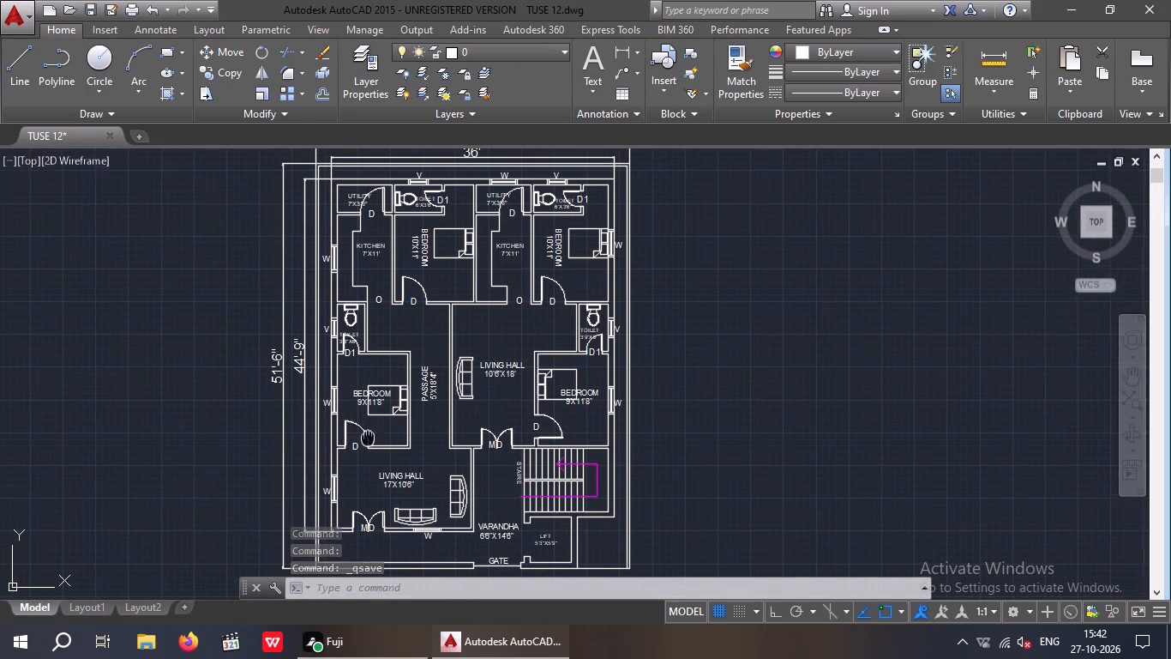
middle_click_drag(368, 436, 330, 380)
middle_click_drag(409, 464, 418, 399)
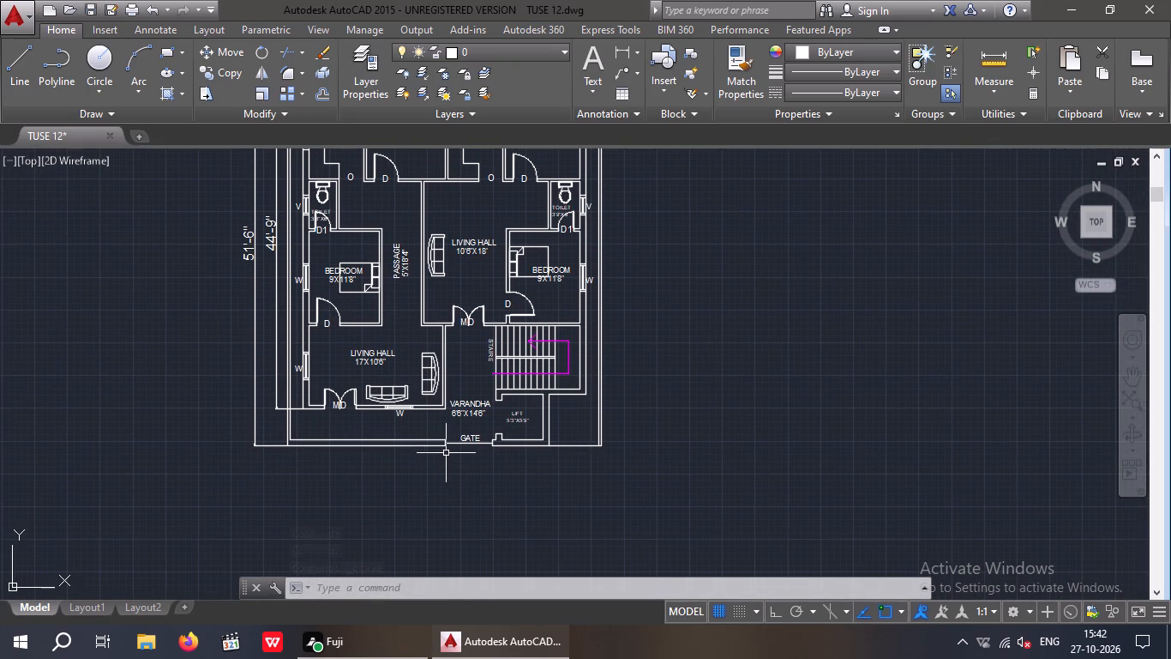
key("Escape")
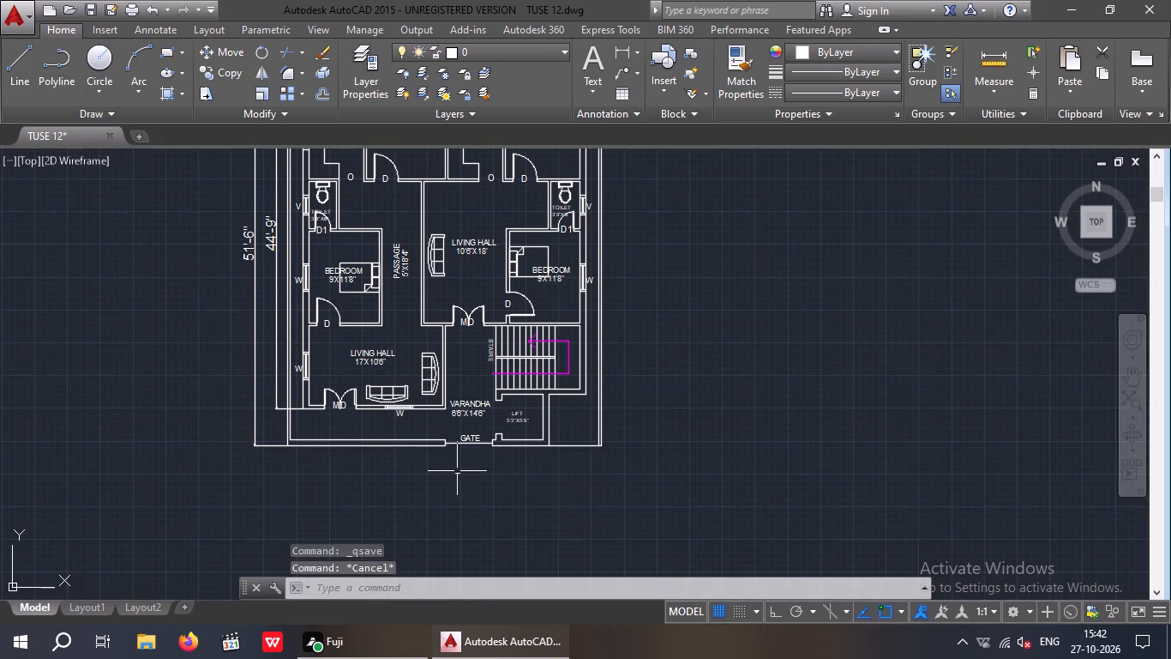
Copy the complete floor plan with its dimensions horizontally to the empty area right of the original, with Ortho on.
middle_click_drag(467, 522, 466, 553)
scroll(466, 475, "down", 3)
left_click_drag(340, 269, 382, 281)
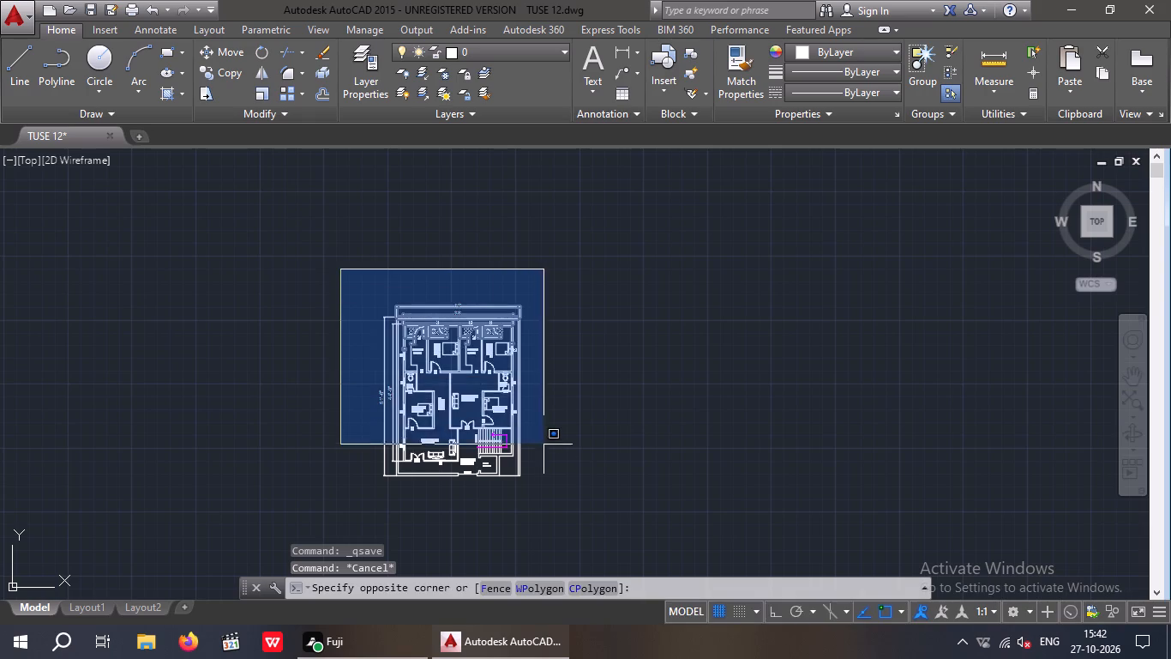
left_click(552, 511)
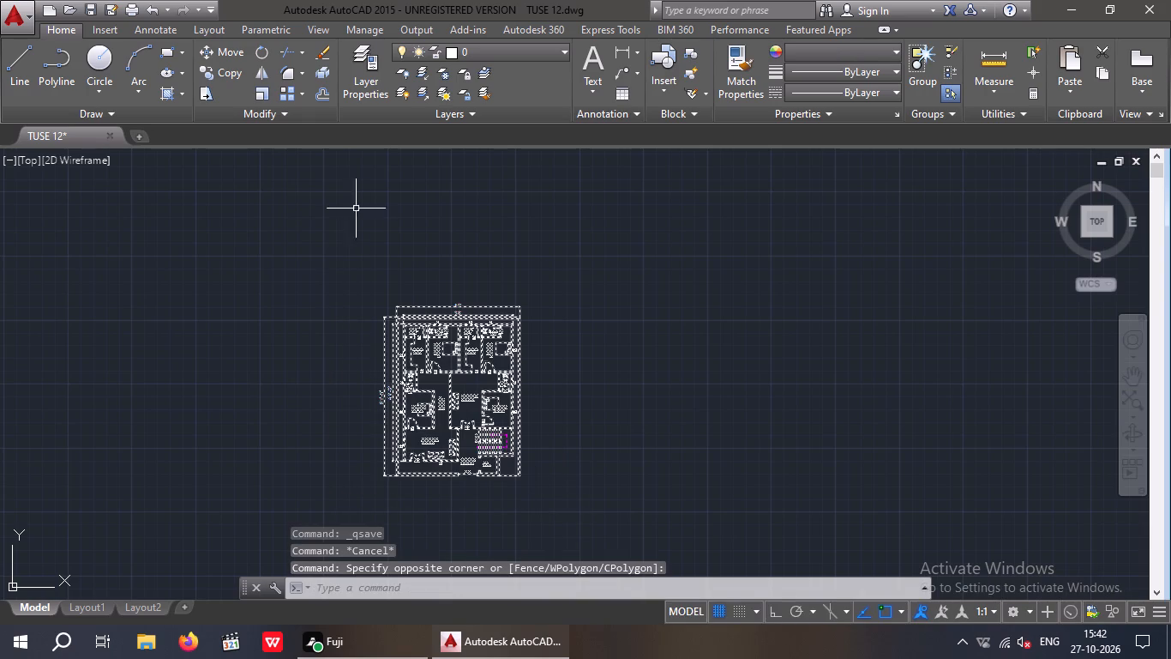
left_click(237, 76)
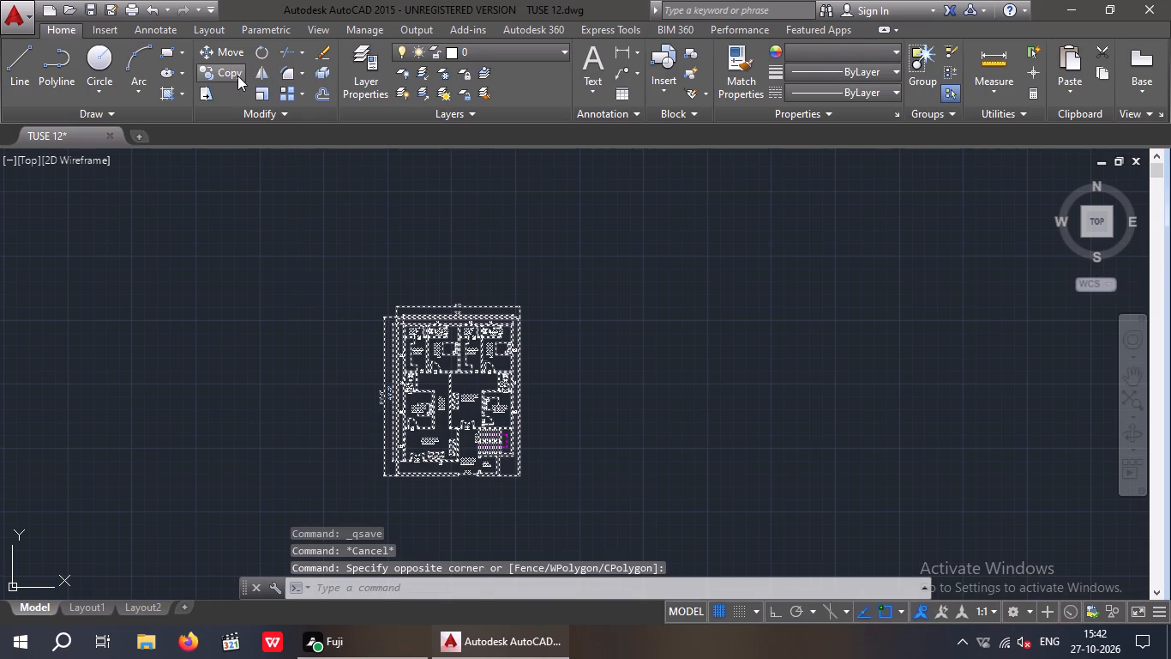
scroll(522, 291, "up", 3)
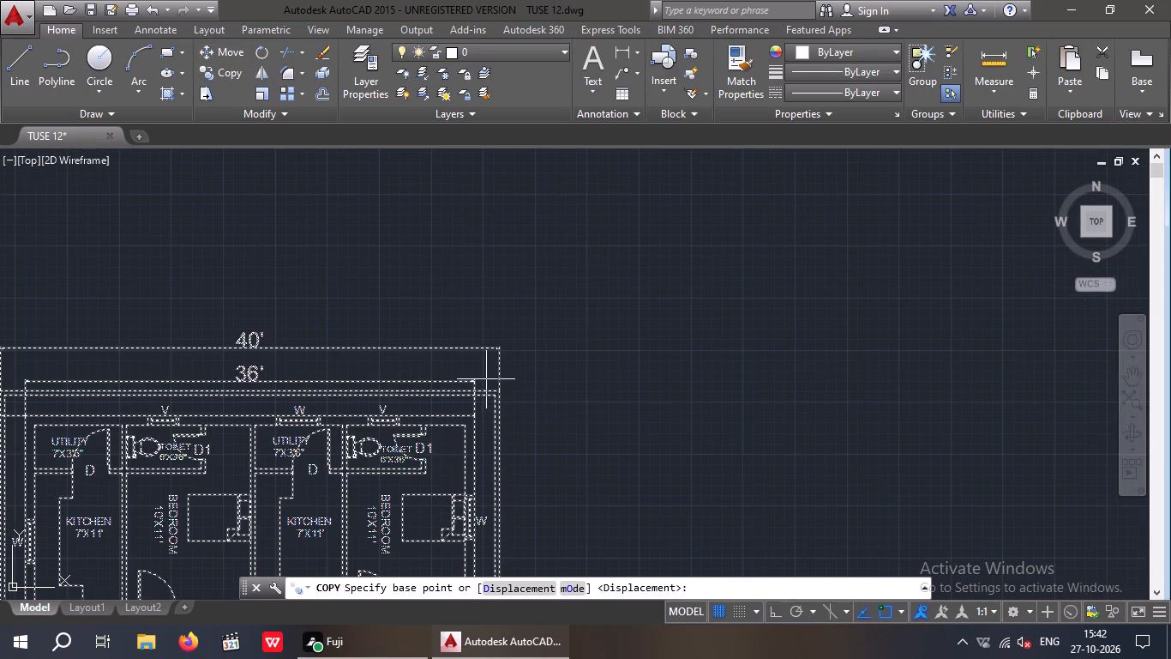
left_click(497, 389)
scroll(541, 370, "down", 3)
middle_click_drag(728, 382, 417, 341)
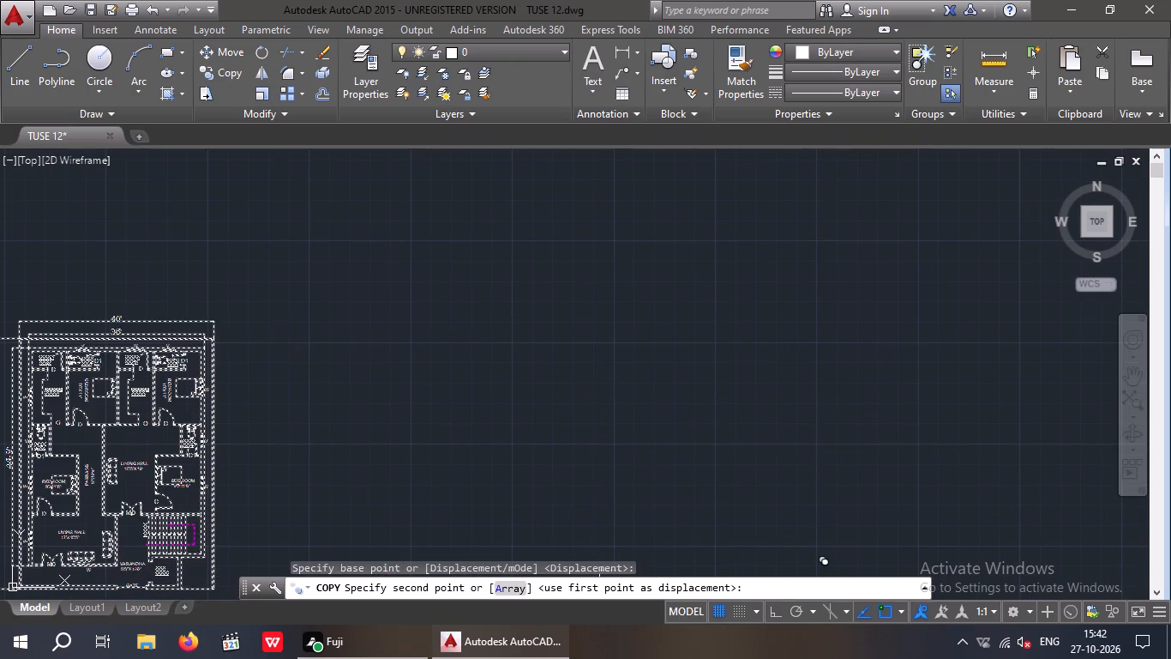
left_click(773, 615)
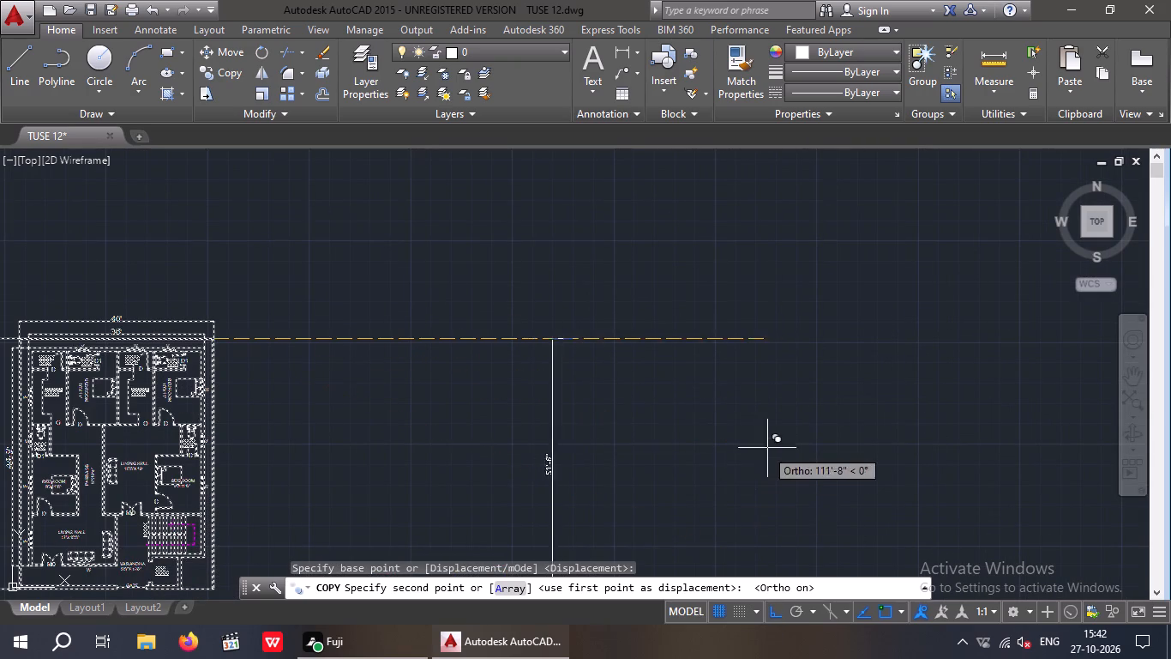
middle_click_drag(778, 445, 527, 347)
scroll(524, 333, "down", 2)
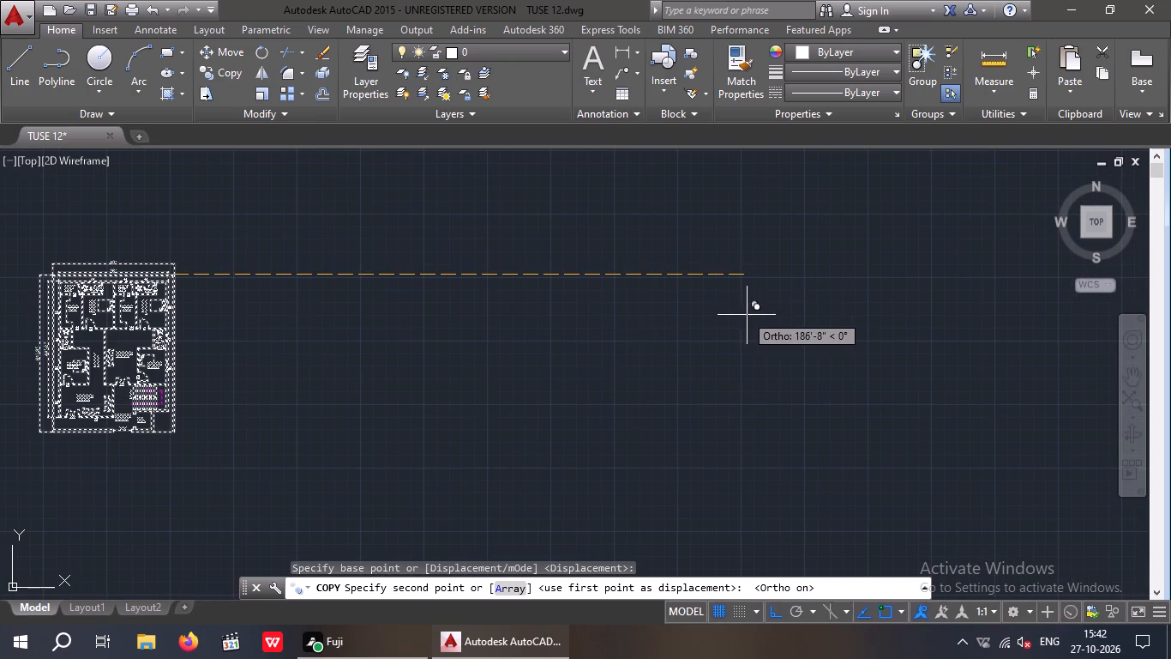
left_click(803, 294)
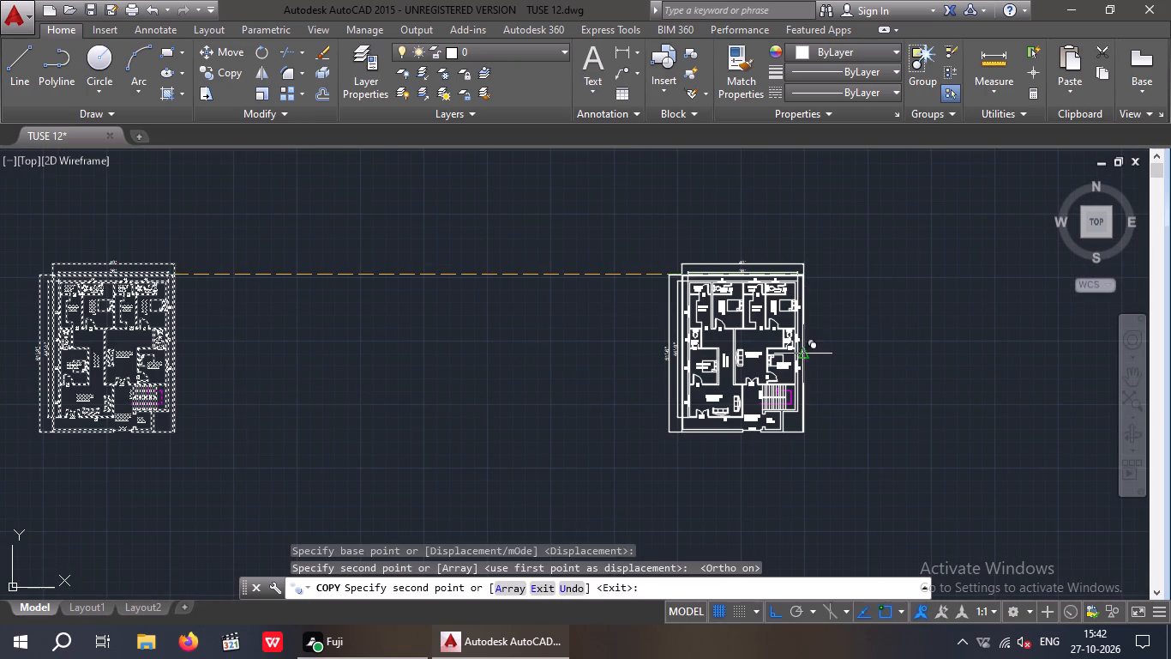
key("Escape")
key("Escape")
key("Escape")
key("Escape")
Erase the 40' and 36' width dimensions above the copied plan.
scroll(723, 252, "up", 3)
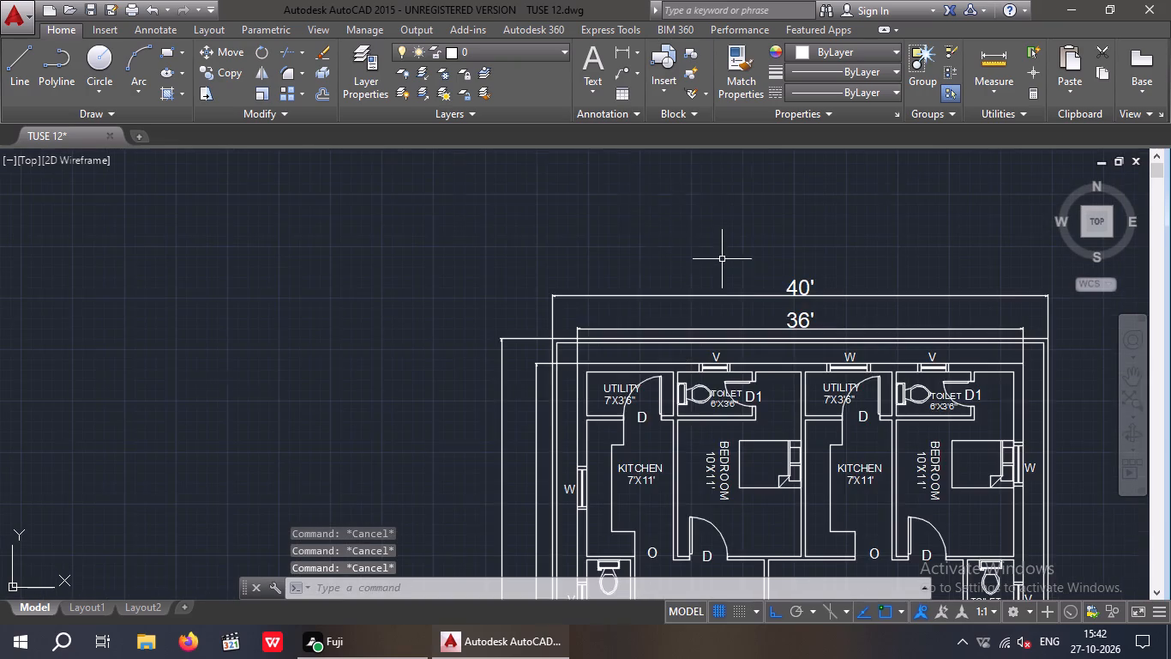
scroll(751, 291, "up", 3)
scroll(800, 348, "down", 1)
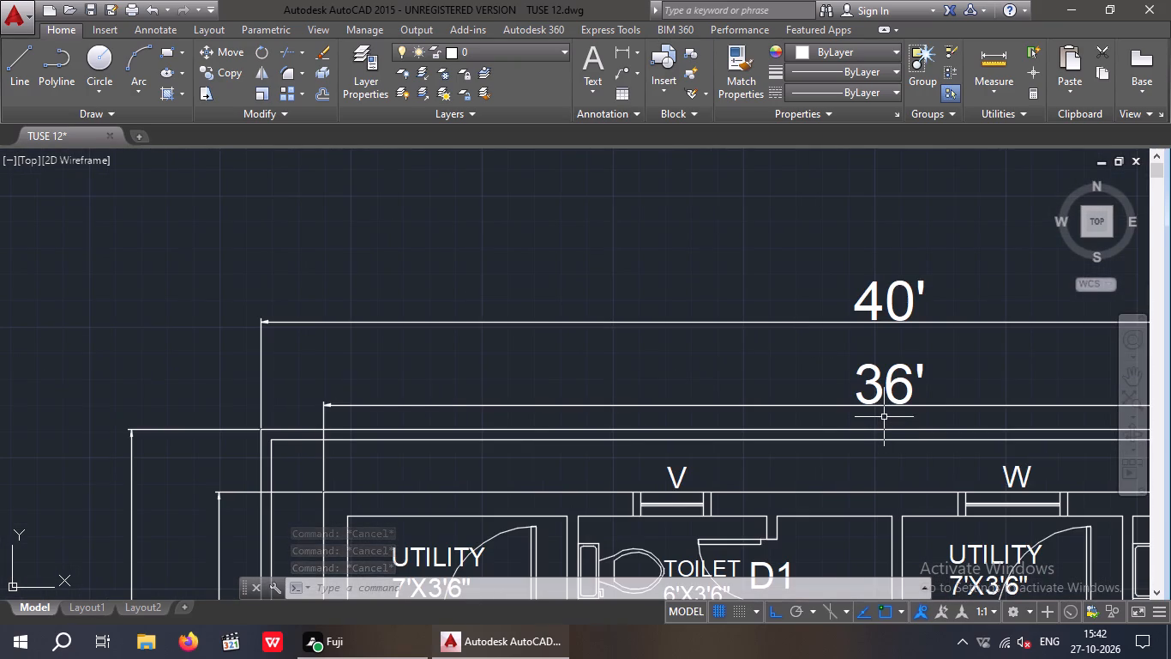
left_click_drag(884, 416, 838, 357)
left_click(797, 275)
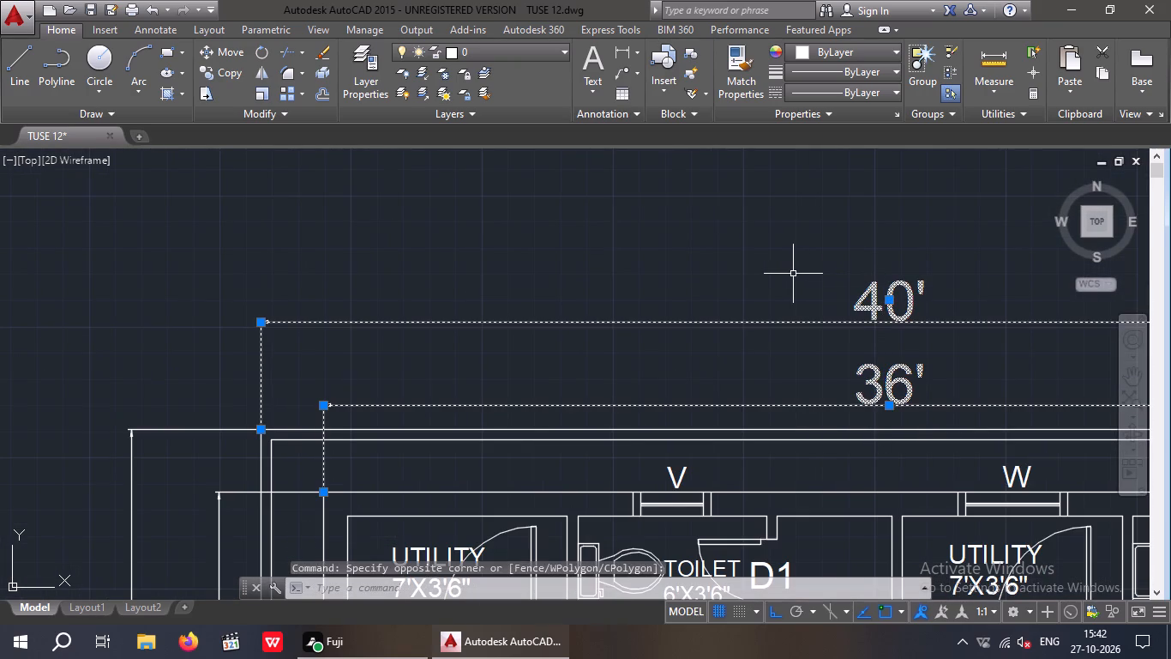
key("Delete")
Erase the 51'-6" and 44'-9" depth dimensions beside the copied plan.
scroll(616, 247, "down", 3)
middle_click_drag(568, 317, 541, 149)
scroll(501, 304, "up", 4)
left_click_drag(452, 324, 229, 392)
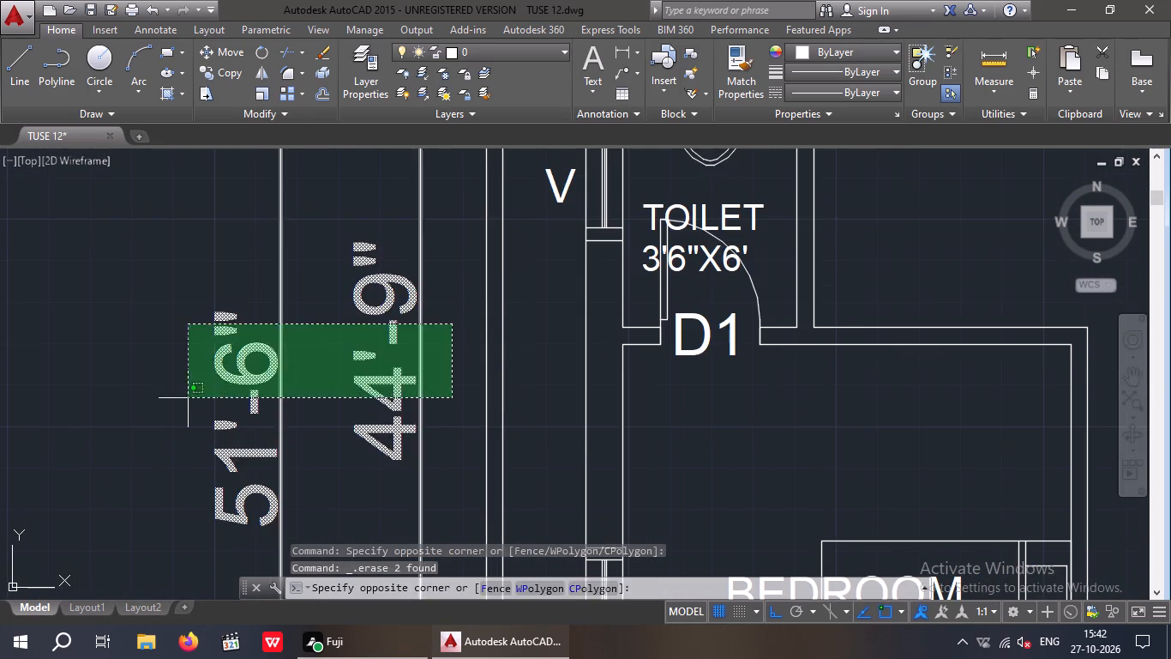
left_click(188, 398)
key("Delete")
Erase the double boundary wall lines along the rear and right side of the copied plan.
scroll(239, 294, "down", 4)
middle_click_drag(257, 416, 254, 450)
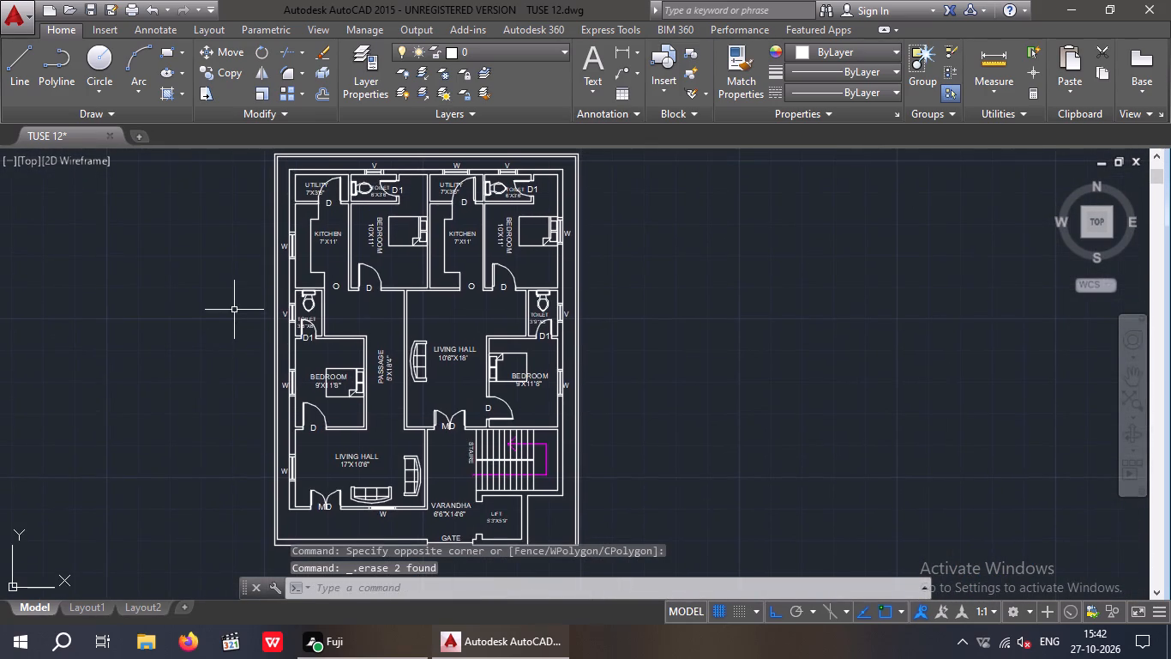
middle_click_drag(226, 375, 226, 459)
middle_click_drag(483, 293, 502, 172)
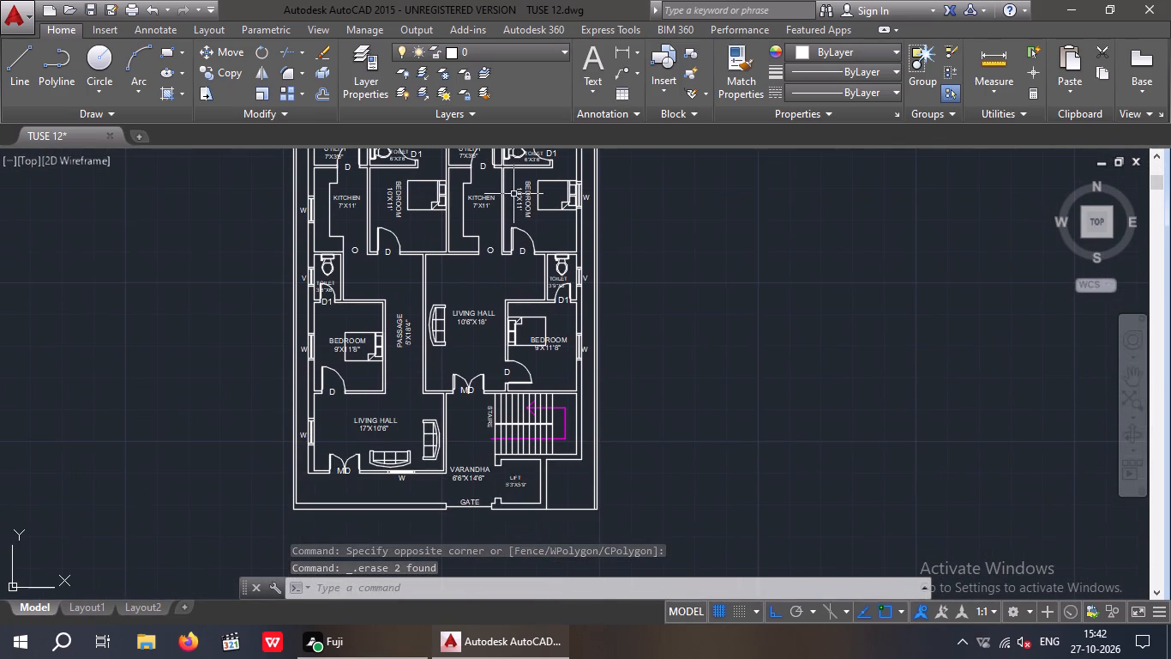
middle_click_drag(513, 264, 499, 389)
middle_click_drag(513, 301, 507, 393)
scroll(513, 301, "down", 1)
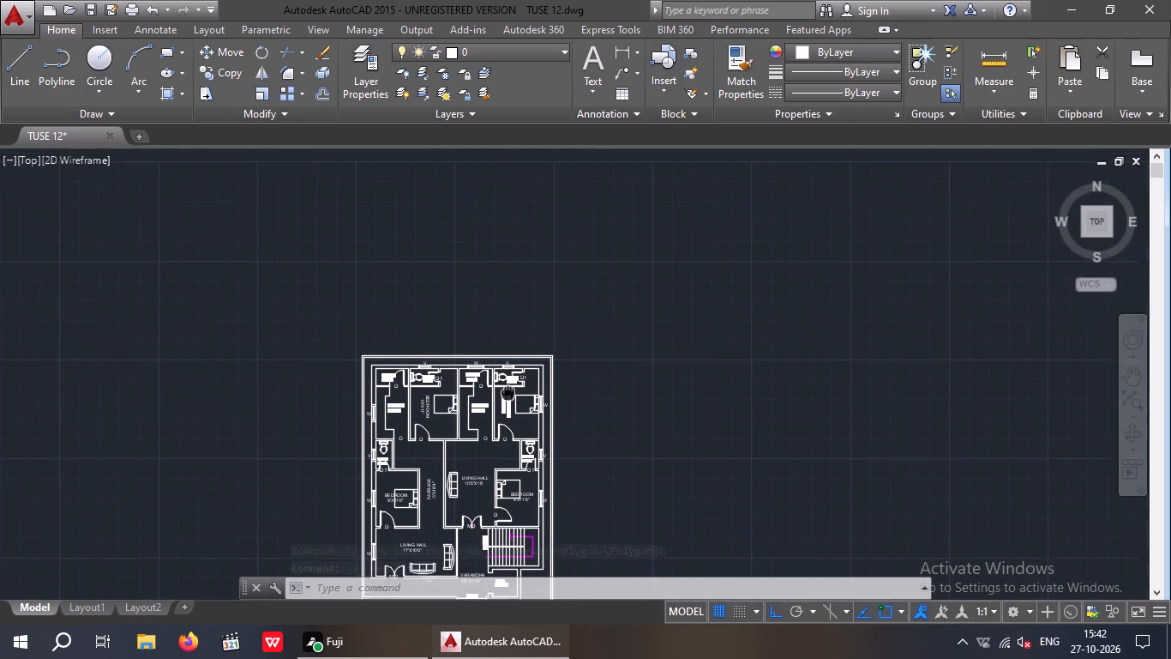
middle_click_drag(507, 393, 507, 397)
scroll(555, 334, "up", 3)
left_click_drag(554, 357, 531, 452)
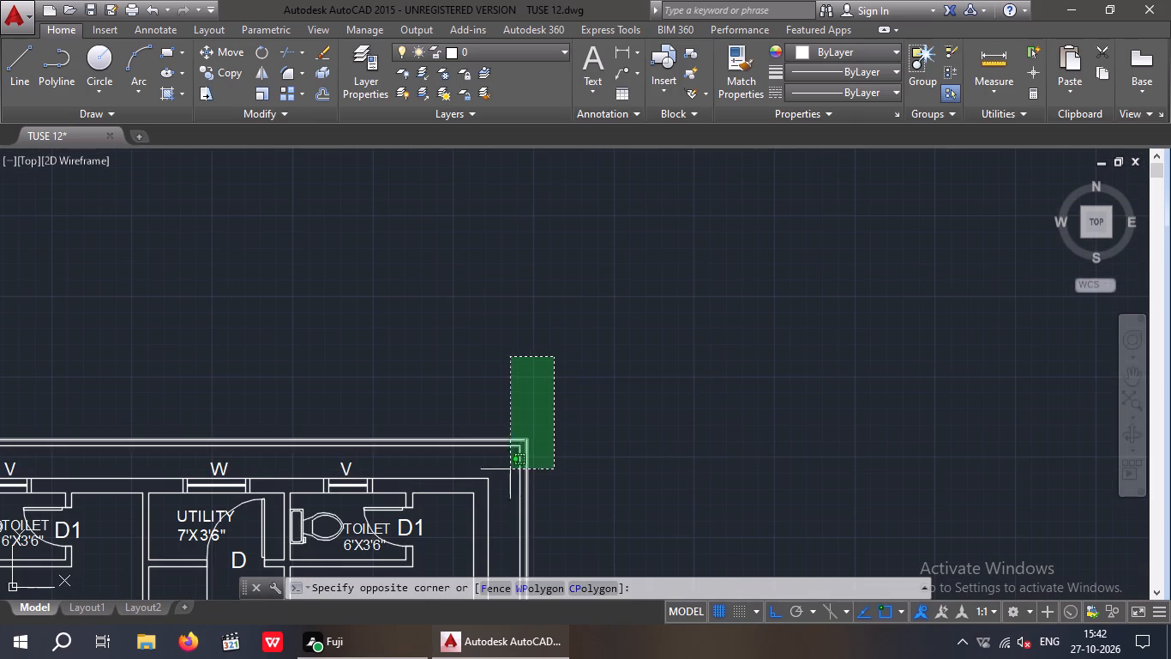
left_click(502, 469)
key("Delete")
Erase the two boundary wall lines along the left side of the copied plan.
scroll(500, 300, "down", 2)
middle_click_drag(505, 335, 505, 201)
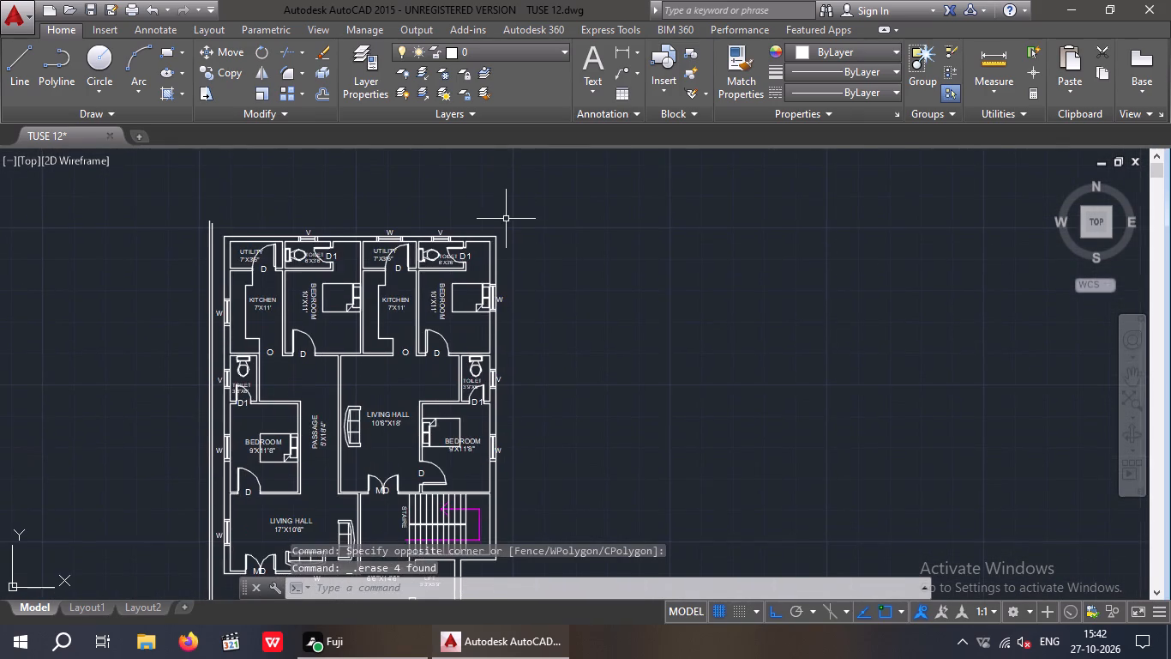
scroll(506, 219, "down", 1)
scroll(324, 219, "up", 4)
left_click_drag(327, 208, 284, 295)
left_click(276, 297)
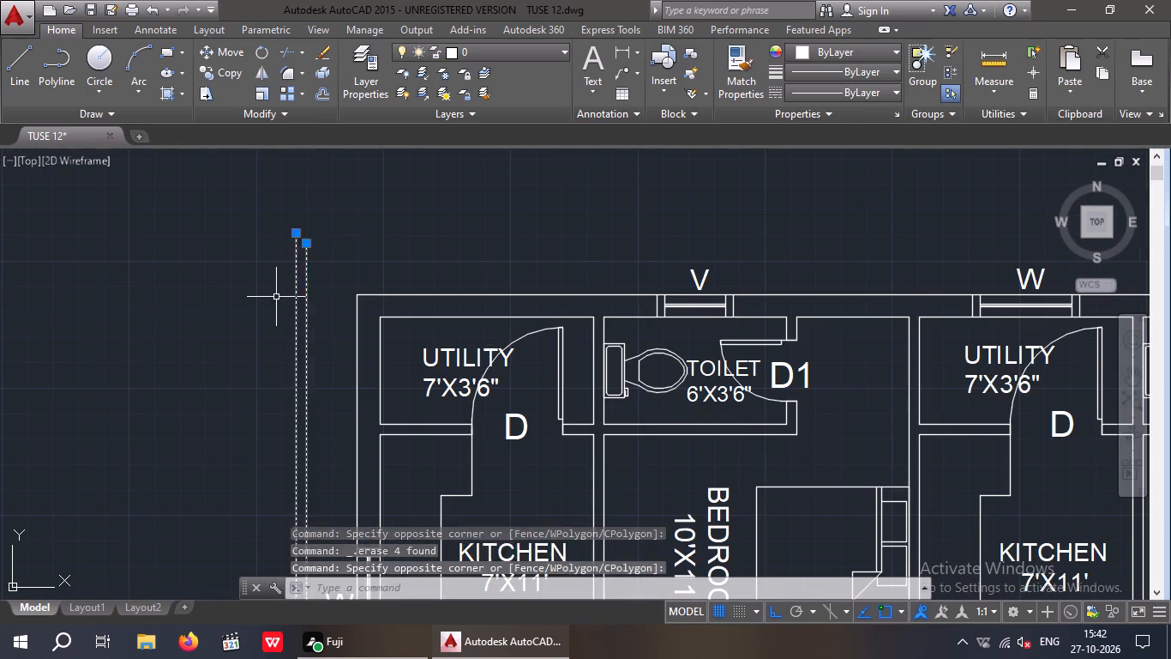
key("Delete")
Erase the leftover front boundary line extending beyond the lift's outer wall in the copied plan.
scroll(226, 200, "down", 3)
middle_click_drag(235, 294, 238, 172)
middle_click_drag(270, 257, 271, 298)
middle_click_drag(191, 358, 190, 440)
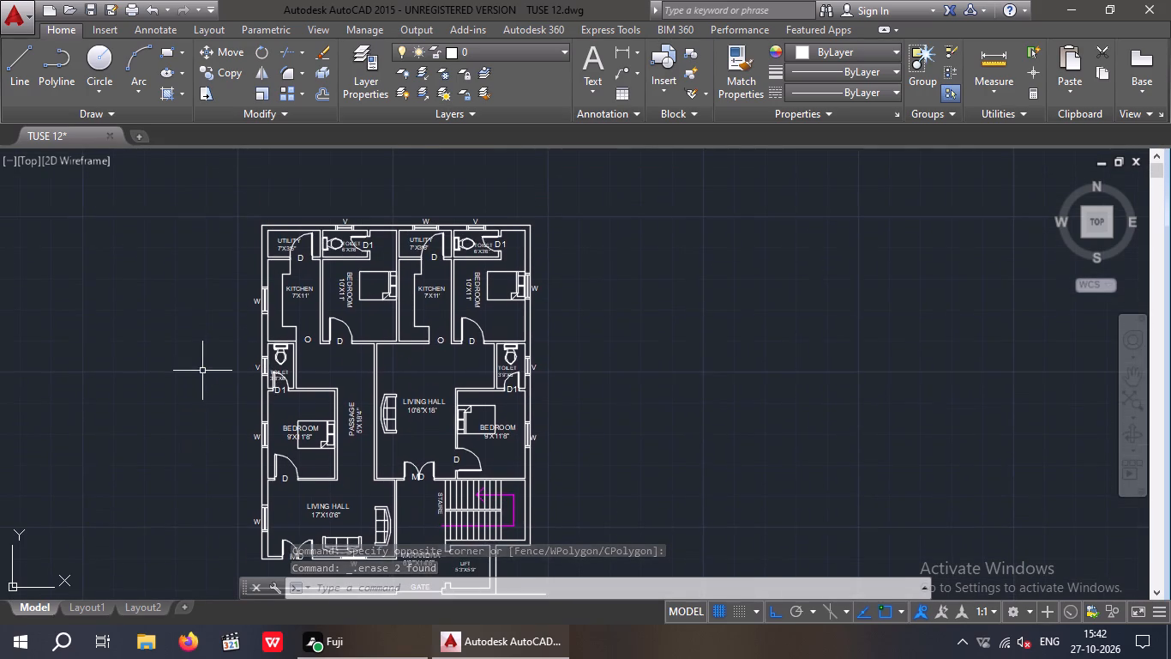
middle_click_drag(203, 370, 210, 188)
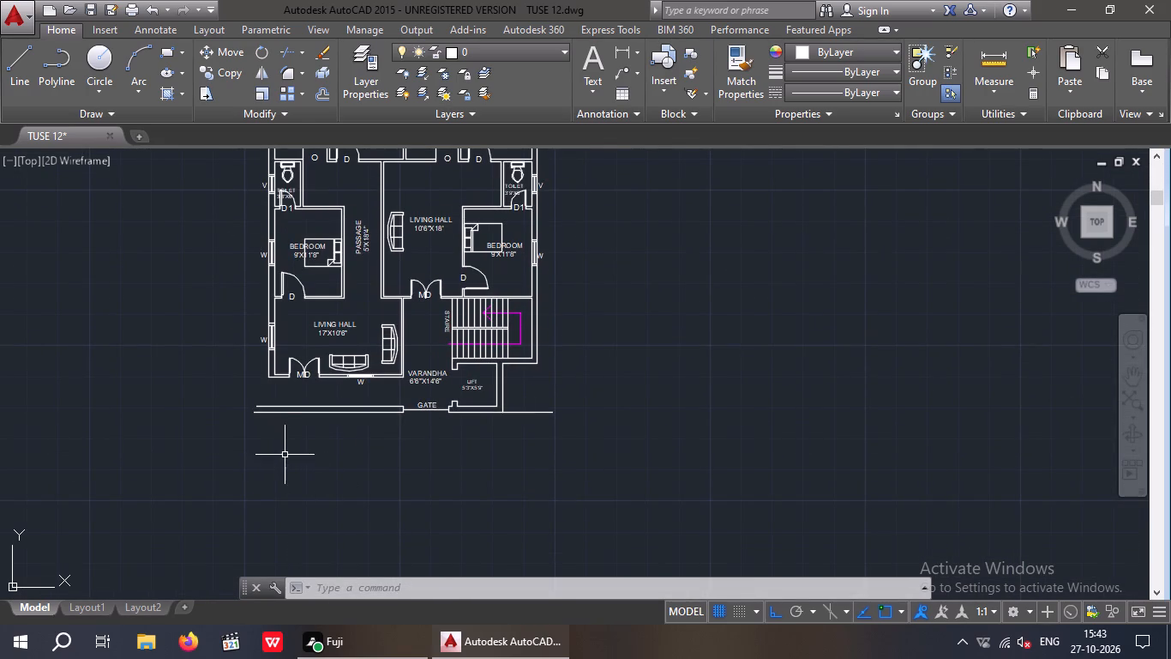
scroll(285, 454, "up", 1)
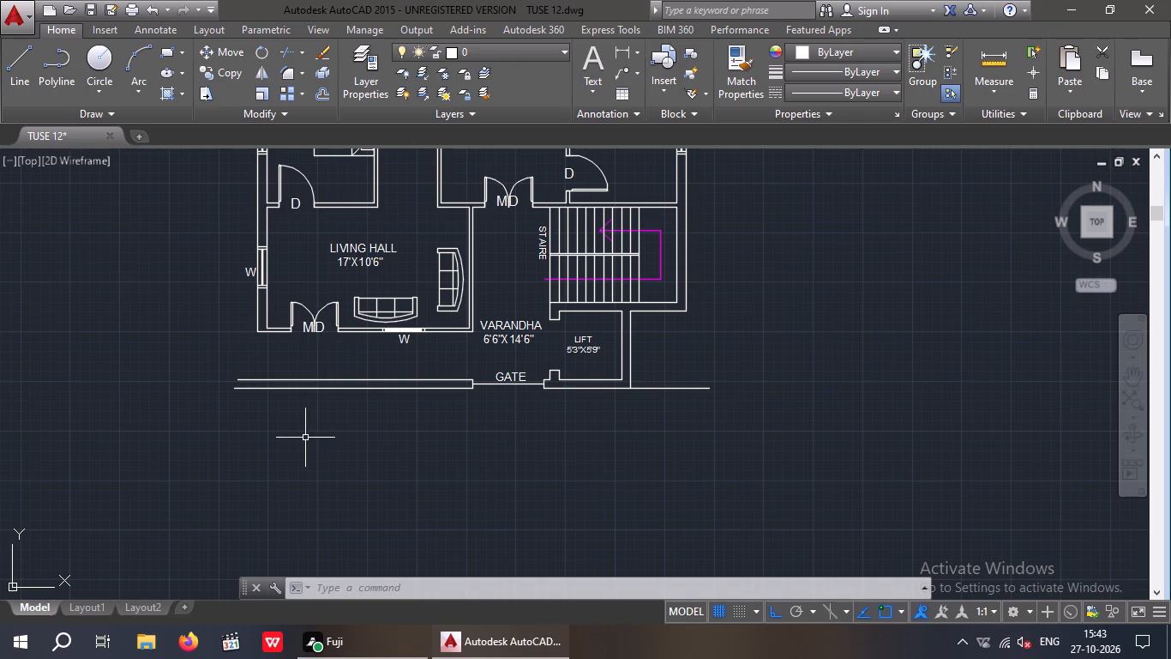
left_click_drag(736, 424, 729, 421)
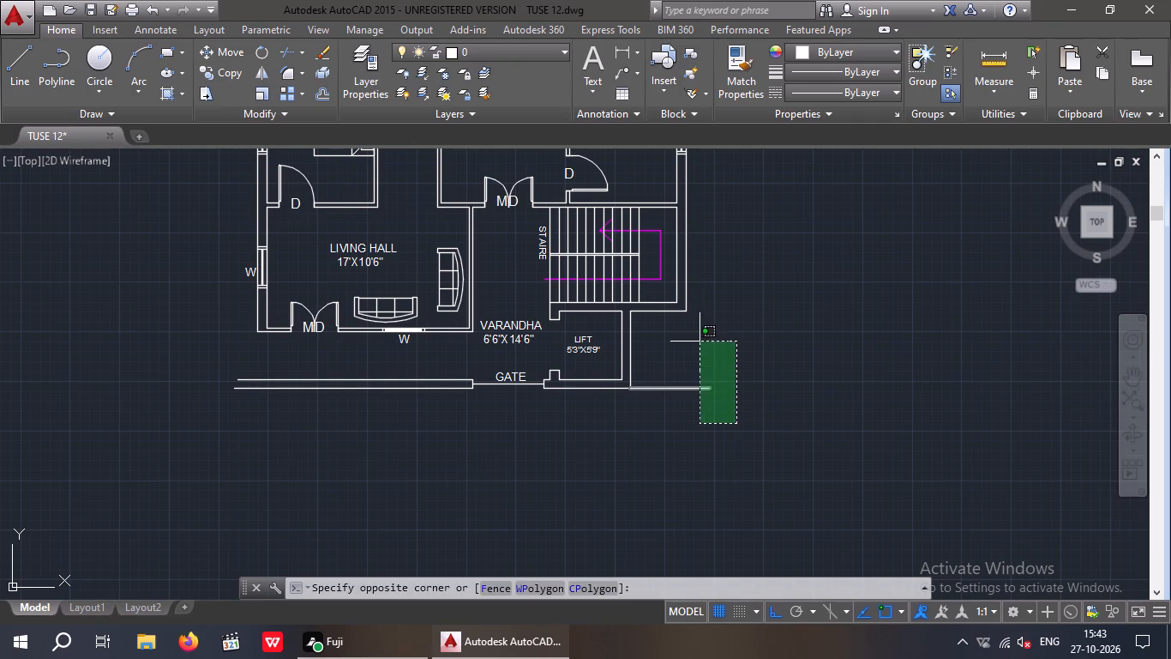
left_click(700, 342)
key("Delete")
Erase the two front boundary wall lines left of the gate in the copied plan.
scroll(689, 353, "down", 2)
middle_click_drag(688, 402, 683, 429)
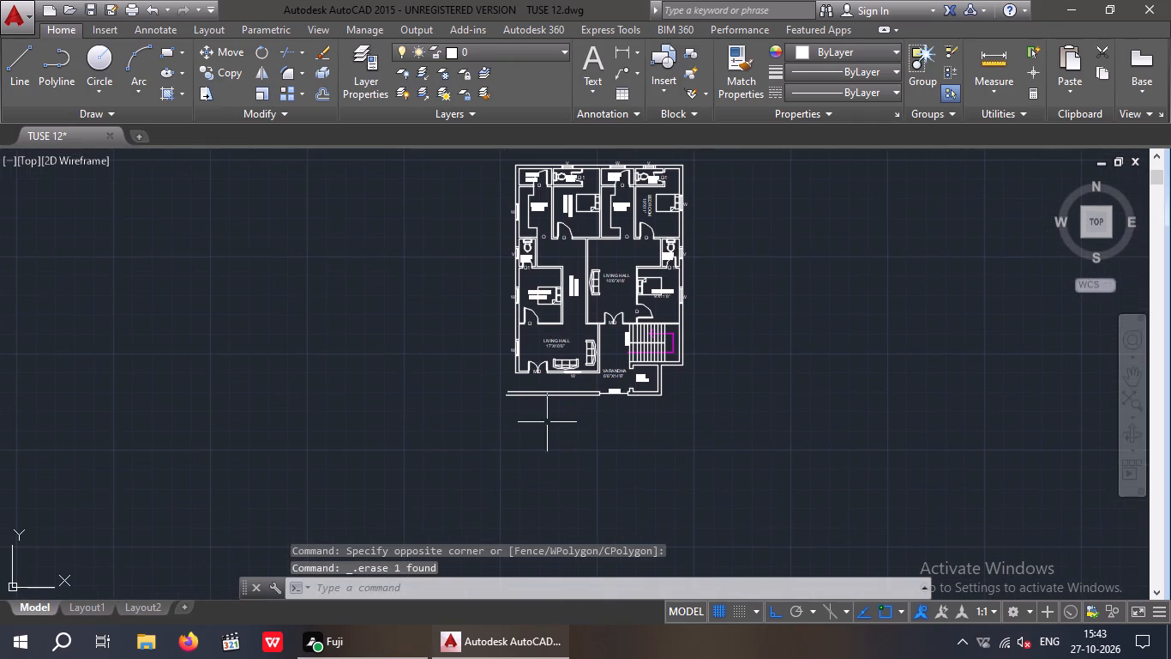
scroll(544, 399, "up", 3)
left_click_drag(549, 425, 532, 402)
left_click(499, 359)
key("Delete")
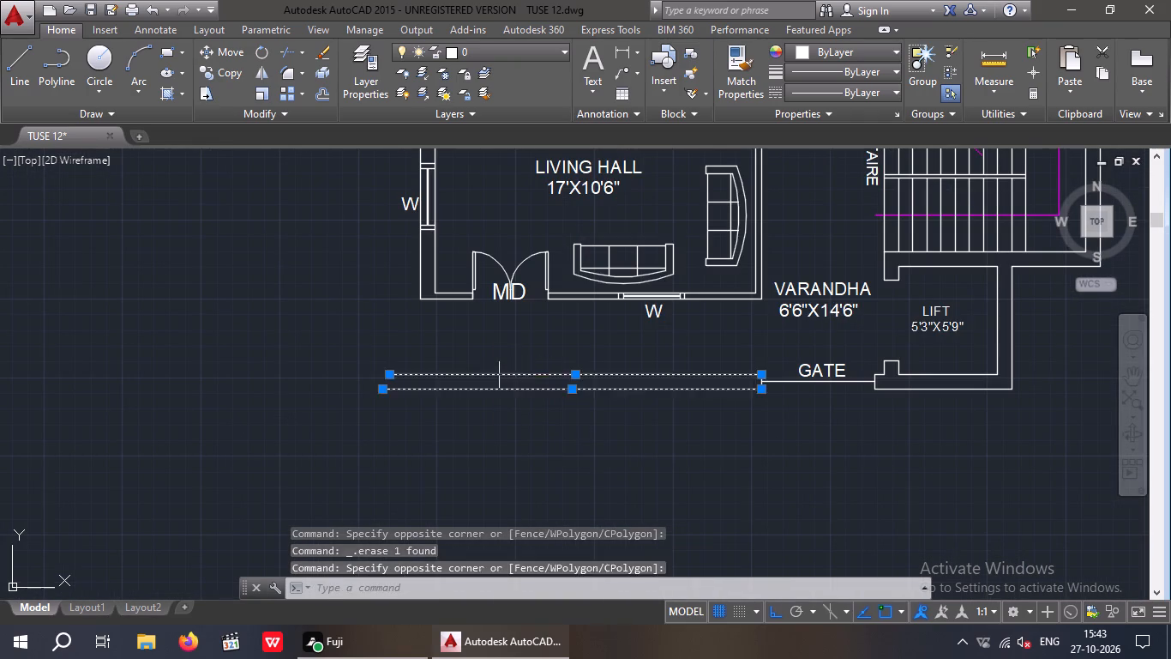
Erase the W label below the front window of the 17'X10'6" living hall in the copy.
scroll(751, 385, "up", 2)
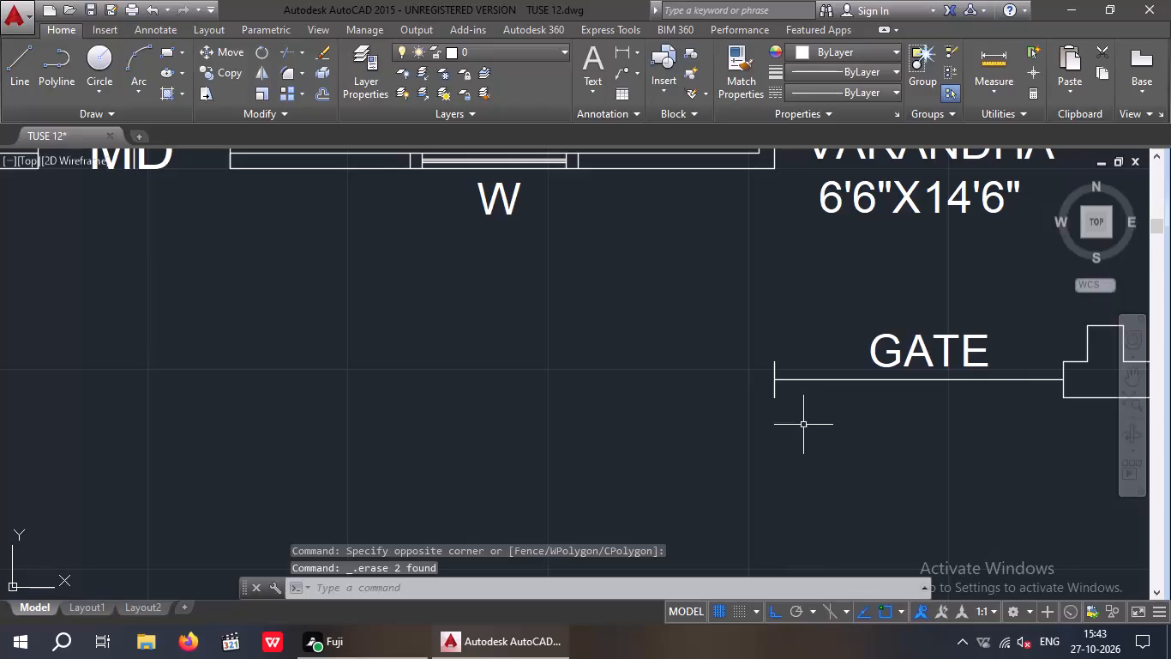
middle_click_drag(789, 417, 695, 500)
scroll(616, 411, "down", 2)
scroll(532, 368, "up", 2)
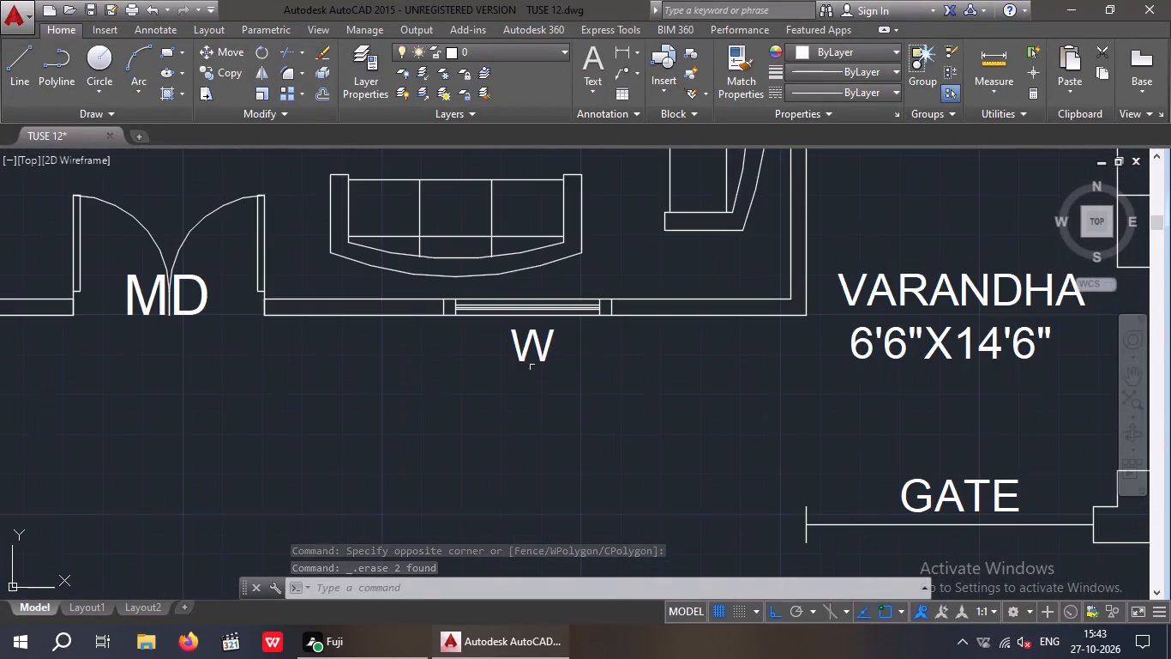
left_click_drag(581, 335, 498, 388)
left_click(483, 387)
key("Delete")
Erase the MD label at the front double door of the 17'X10'6" living hall.
scroll(495, 383, "down", 2)
middle_click_drag(444, 427, 591, 434)
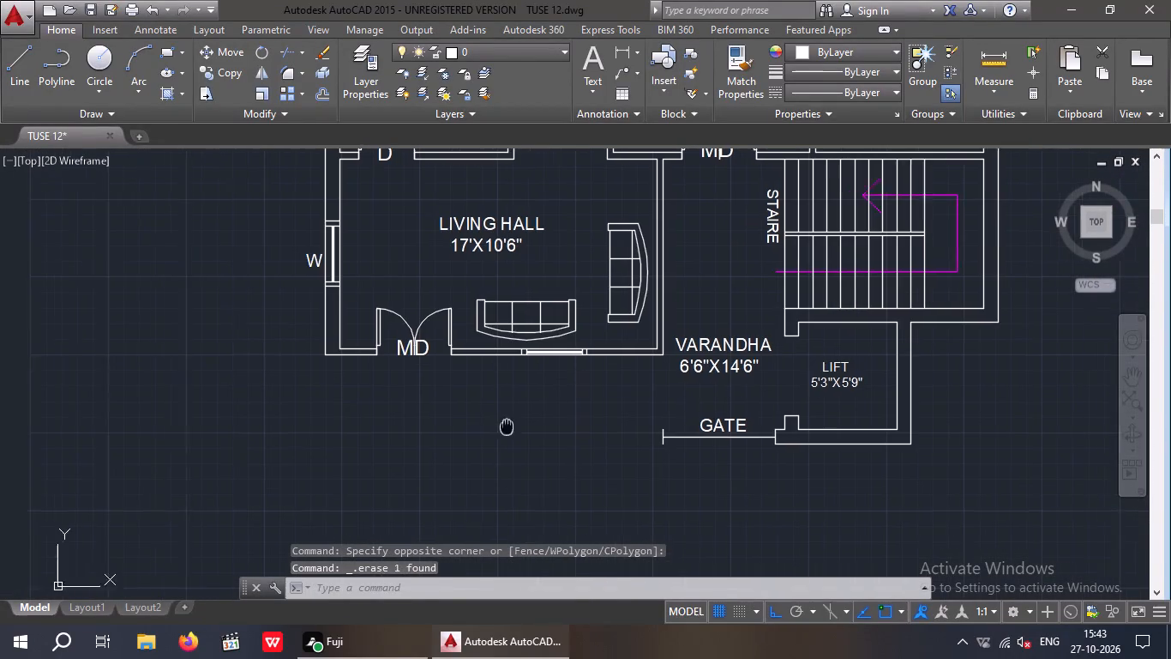
middle_click_drag(591, 434, 754, 468)
scroll(666, 392, "up", 2)
left_click_drag(720, 447, 710, 443)
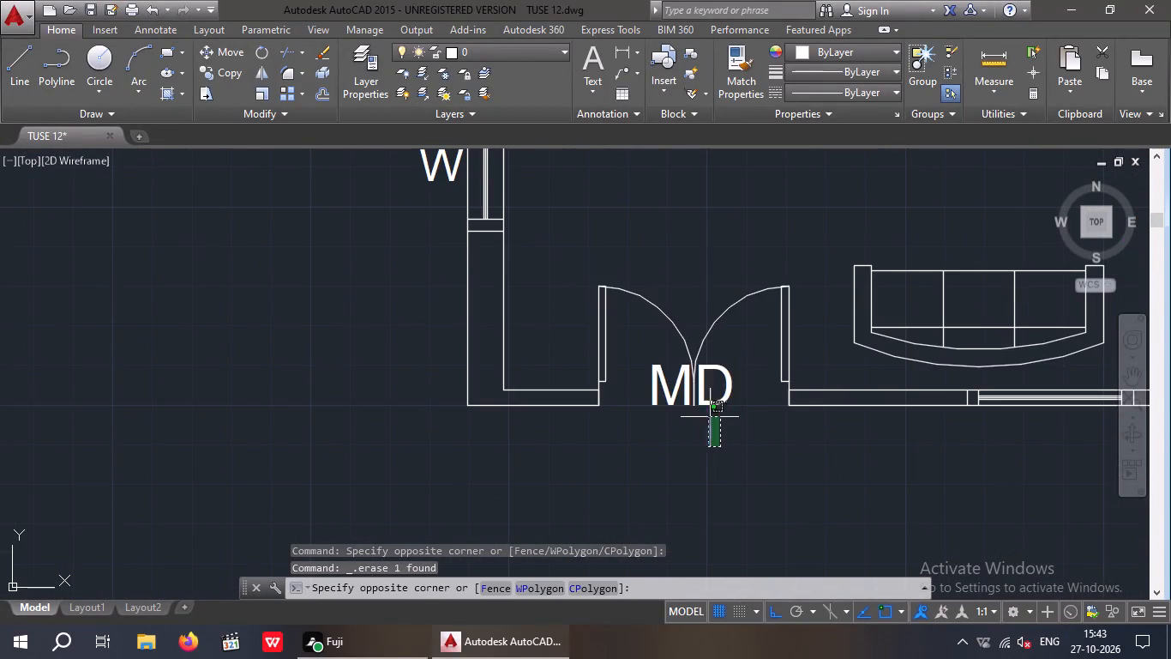
left_click(707, 385)
left_click(673, 427)
key("Delete")
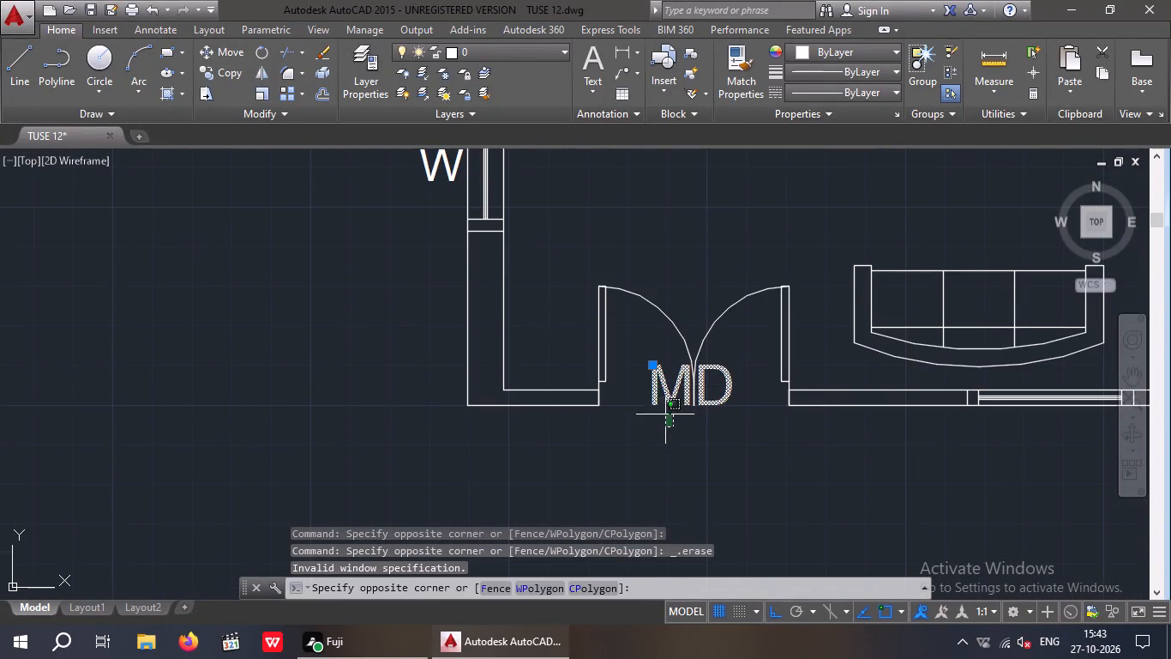
key("Delete")
left_click(658, 483)
key("Delete")
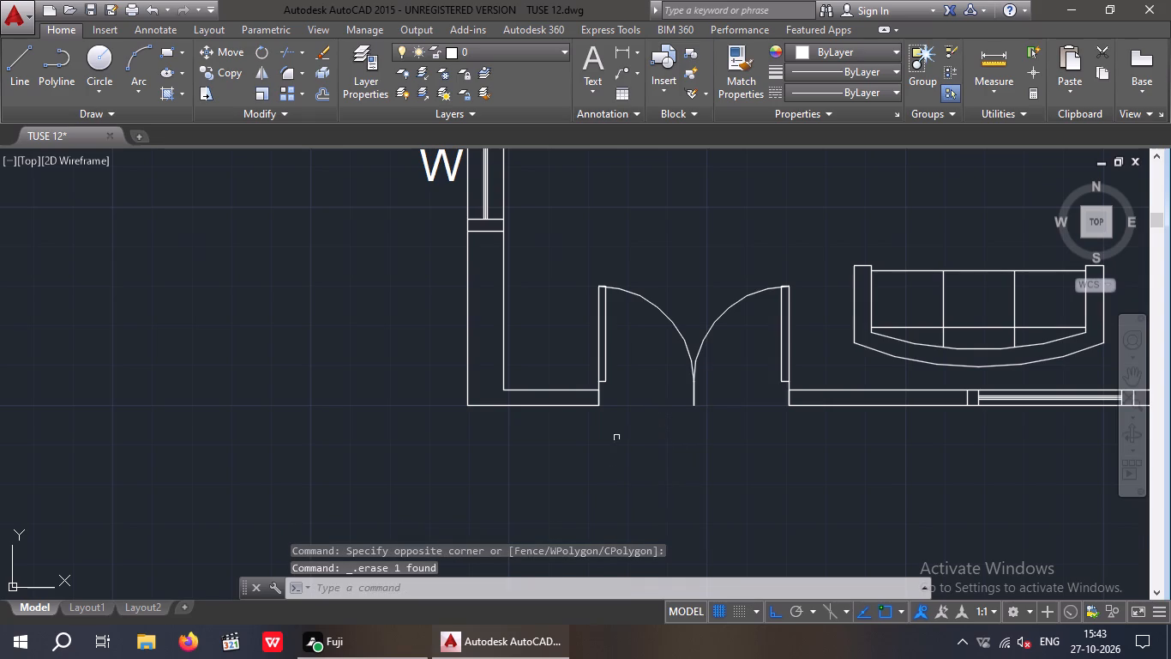
Erase the W label beside the left-wall window of the 17'X10'6" living hall.
scroll(609, 402, "down", 1)
middle_click_drag(600, 463, 582, 538)
scroll(490, 311, "up", 2)
left_click_drag(483, 408, 456, 387)
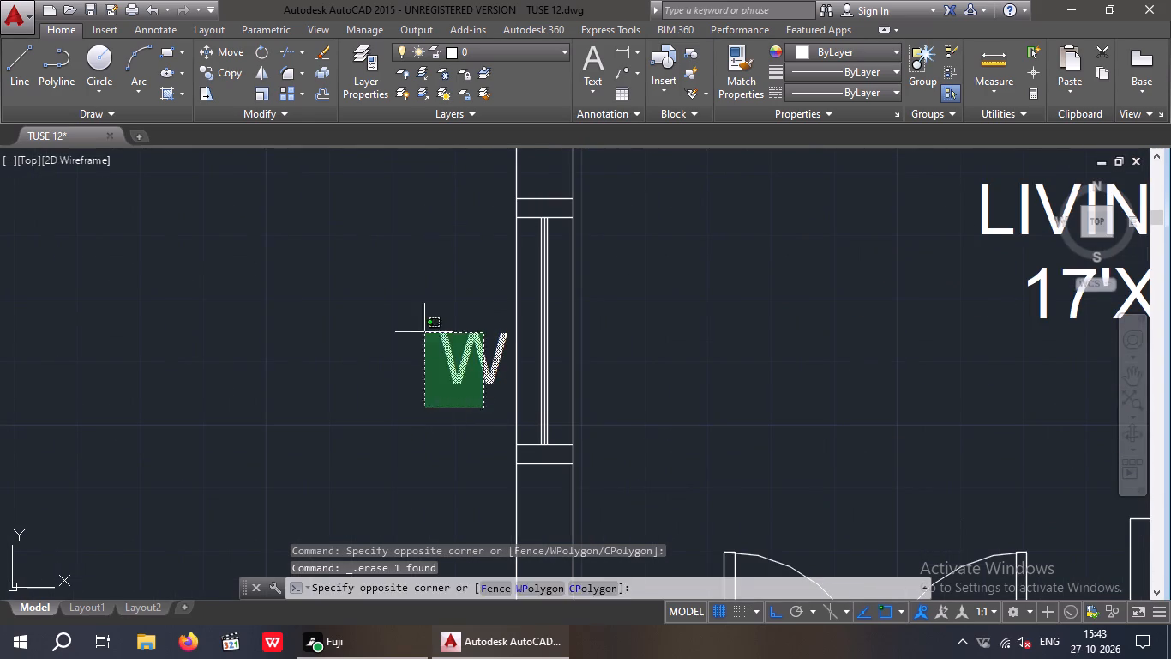
left_click_drag(424, 335, 425, 343)
key("Delete")
Erase the VARANDHA 6'6"X14'6" room label and the GATE label in the copied plan.
scroll(424, 353, "down", 3)
scroll(487, 396, "down", 2)
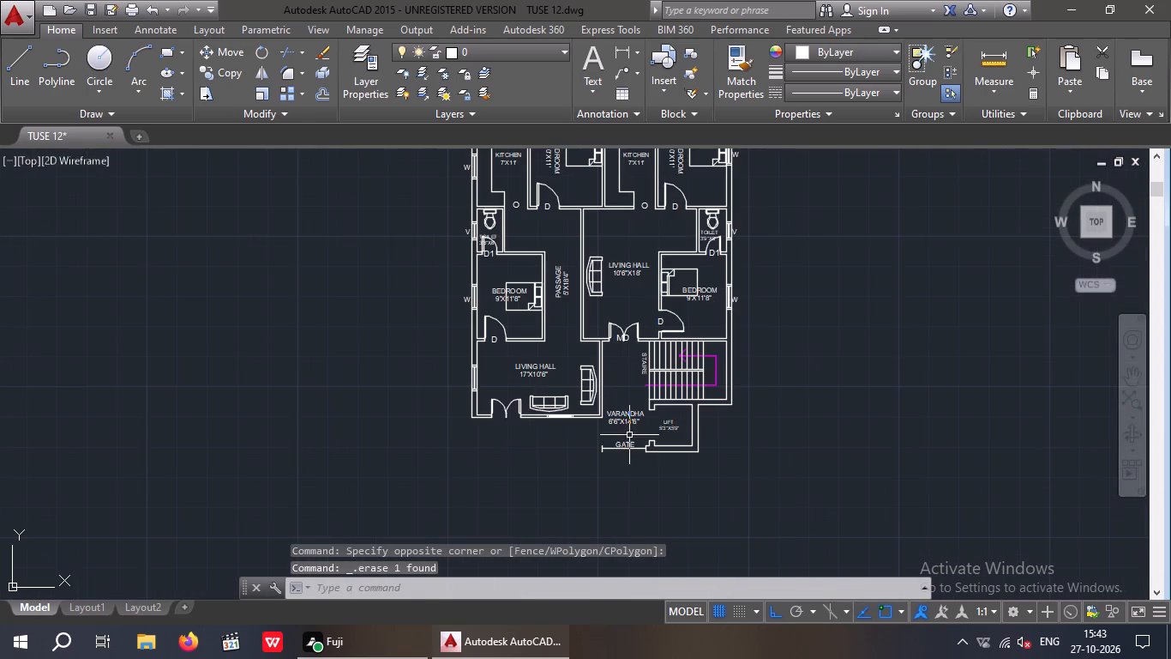
scroll(620, 423, "up", 3)
left_click_drag(649, 451, 628, 437)
left_click(596, 384)
key("Delete")
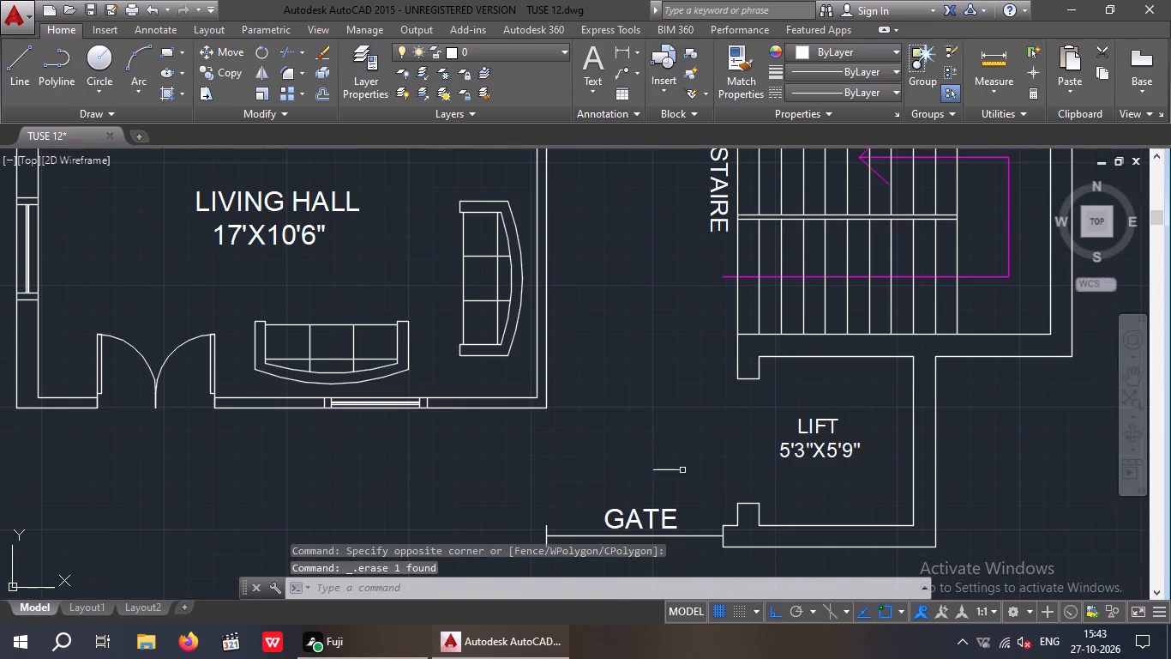
left_click_drag(683, 472, 650, 521)
left_click(640, 526)
key("Delete")
Erase the LIFT 5'3"X5'9" room label in the copied plan.
left_click_drag(829, 481, 827, 486)
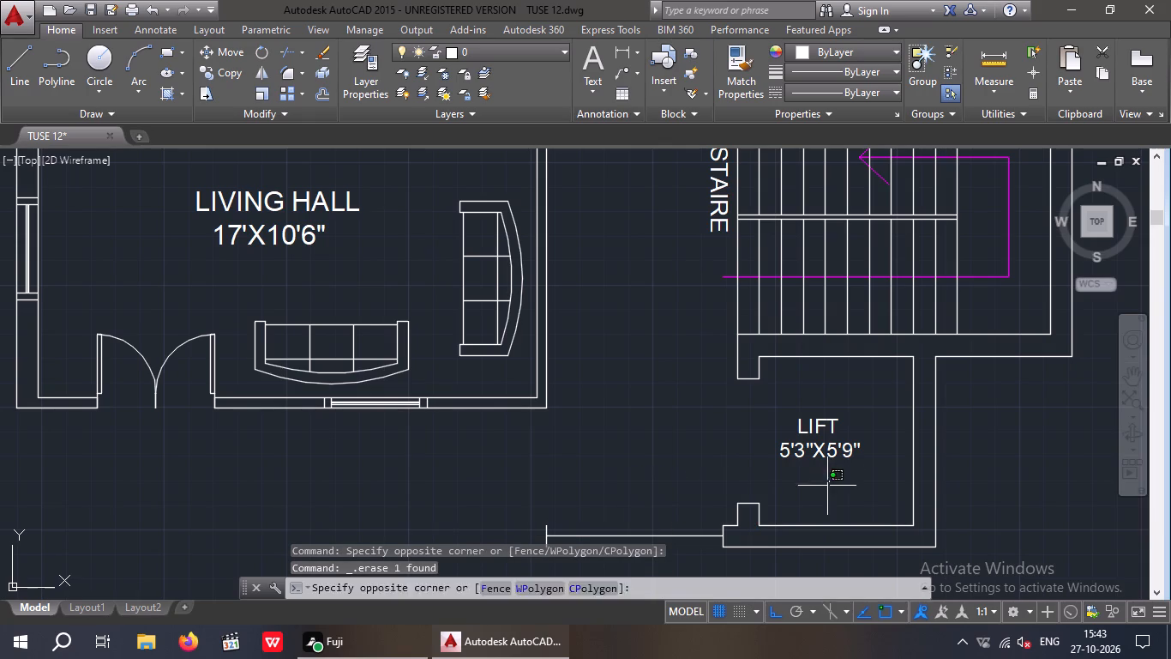
left_click_drag(827, 486, 809, 468)
left_click_drag(862, 477, 833, 463)
left_click(815, 421)
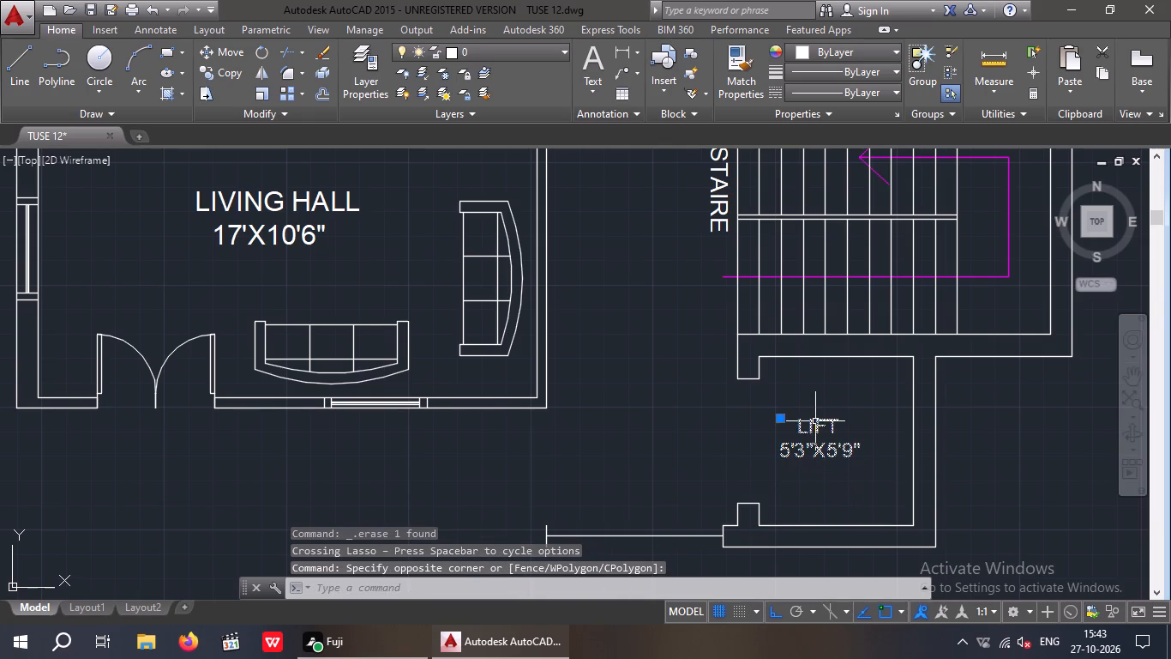
key("Delete")
Erase the vertical STAIRE label beside the staircase in the copied plan.
scroll(733, 381, "down", 2)
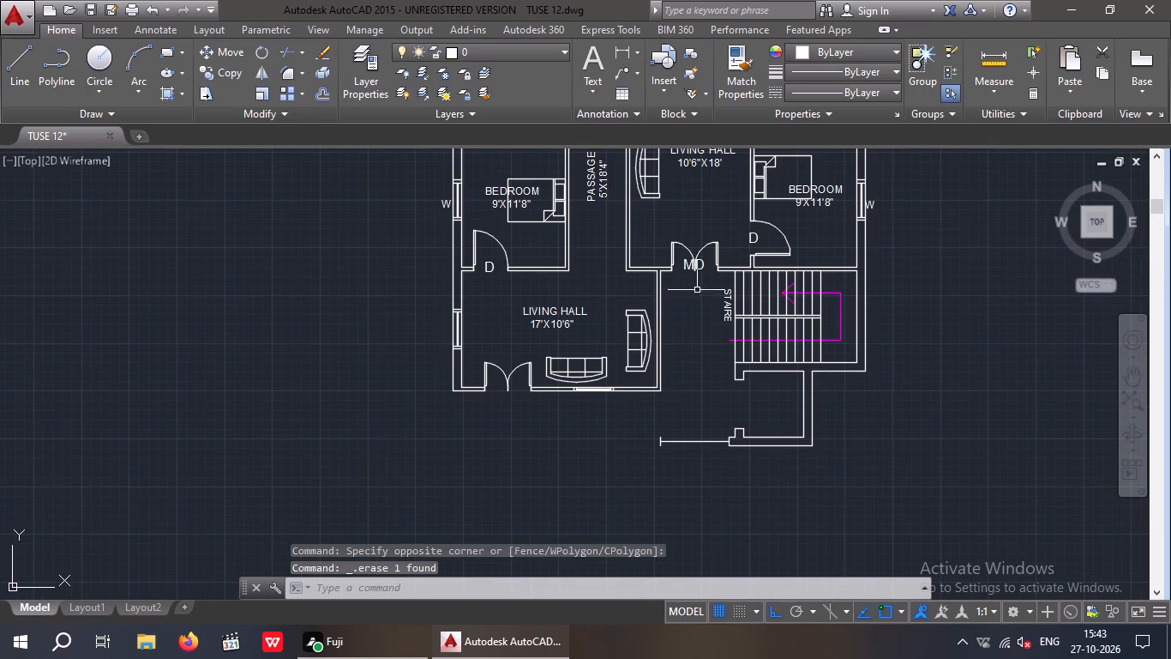
scroll(717, 305, "up", 3)
left_click(765, 385)
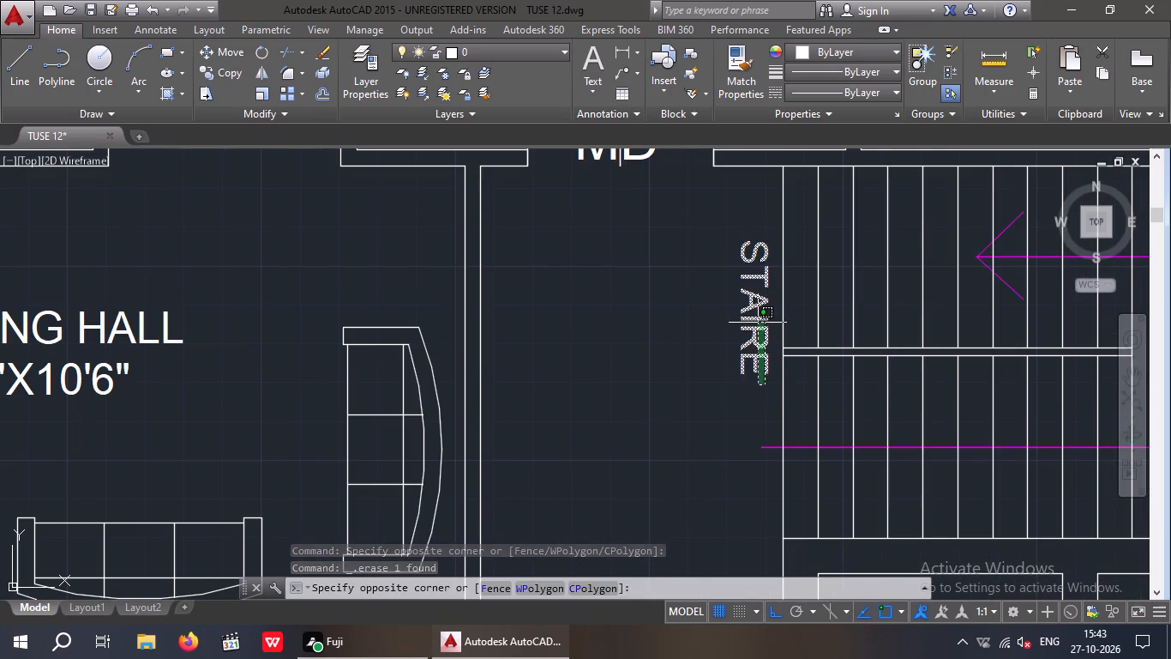
left_click_drag(758, 323, 746, 324)
key("Delete")
Erase the LIVING HALL 17'X10'6" room label in the copied plan.
scroll(664, 313, "down", 3)
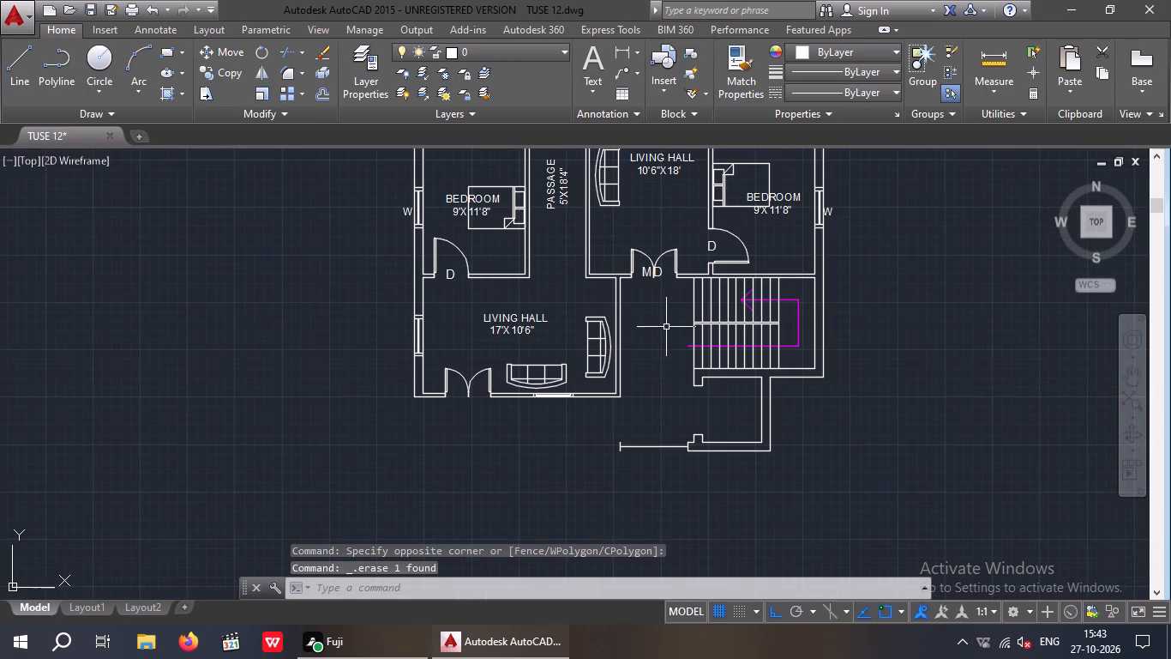
left_click(544, 334)
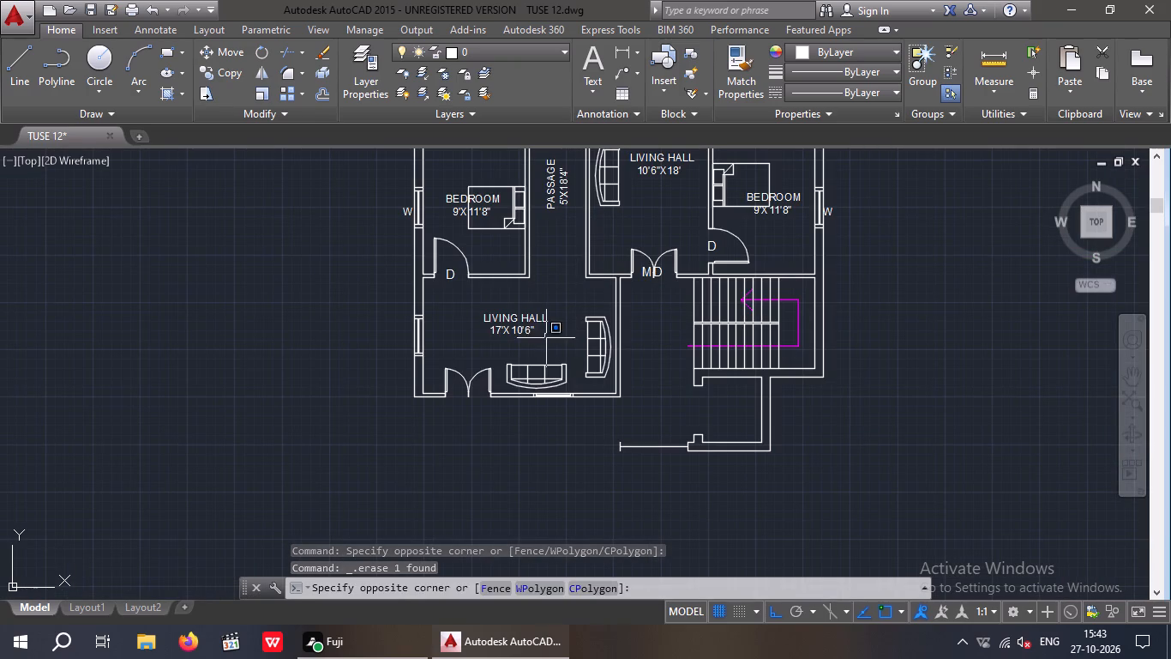
left_click(489, 324)
key("Delete")
Erase the two sofas from the front living hall of the copied plan.
scroll(579, 378, "up", 1)
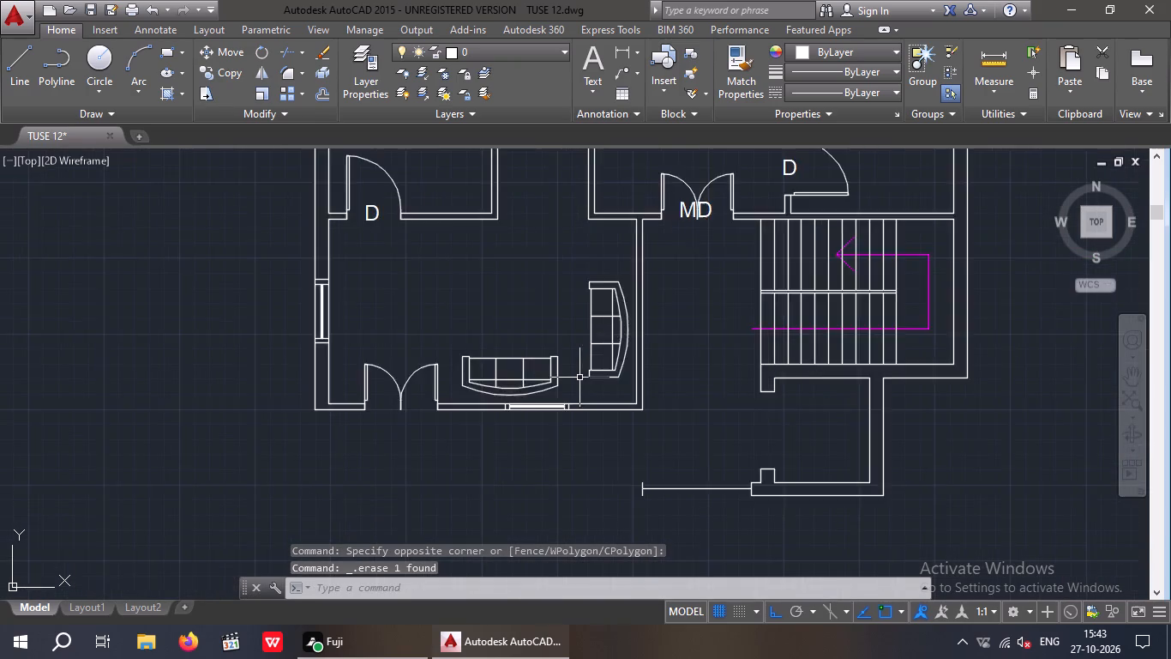
scroll(579, 378, "up", 1)
left_click_drag(592, 390, 585, 389)
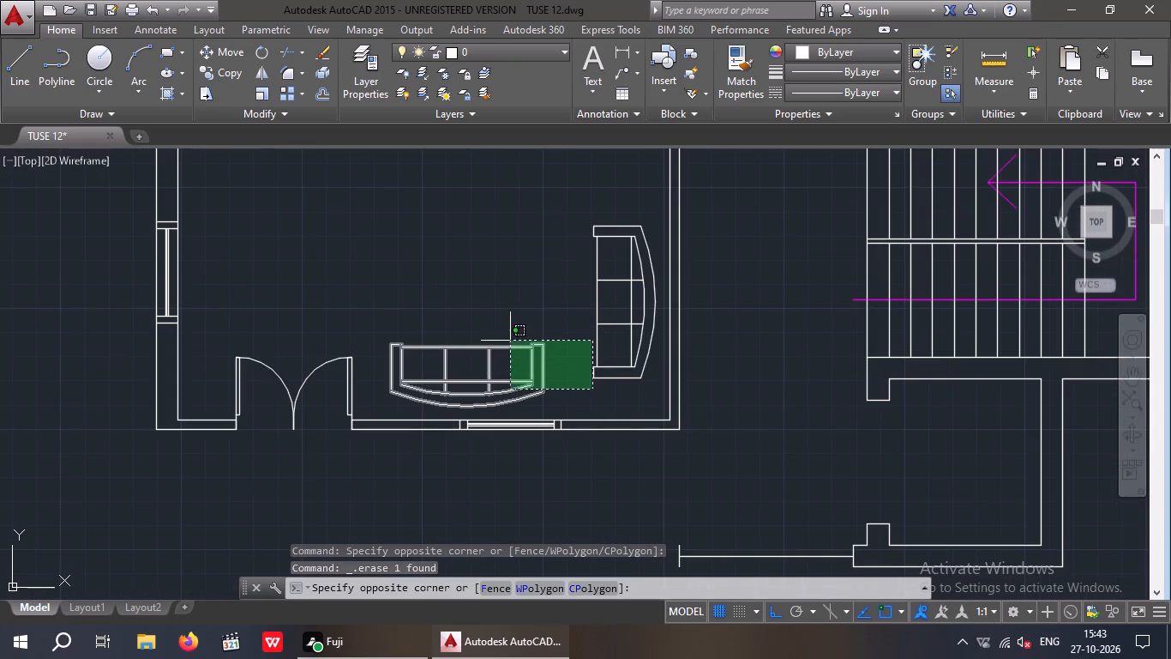
left_click(506, 332)
left_click_drag(628, 402, 610, 372)
left_click(568, 293)
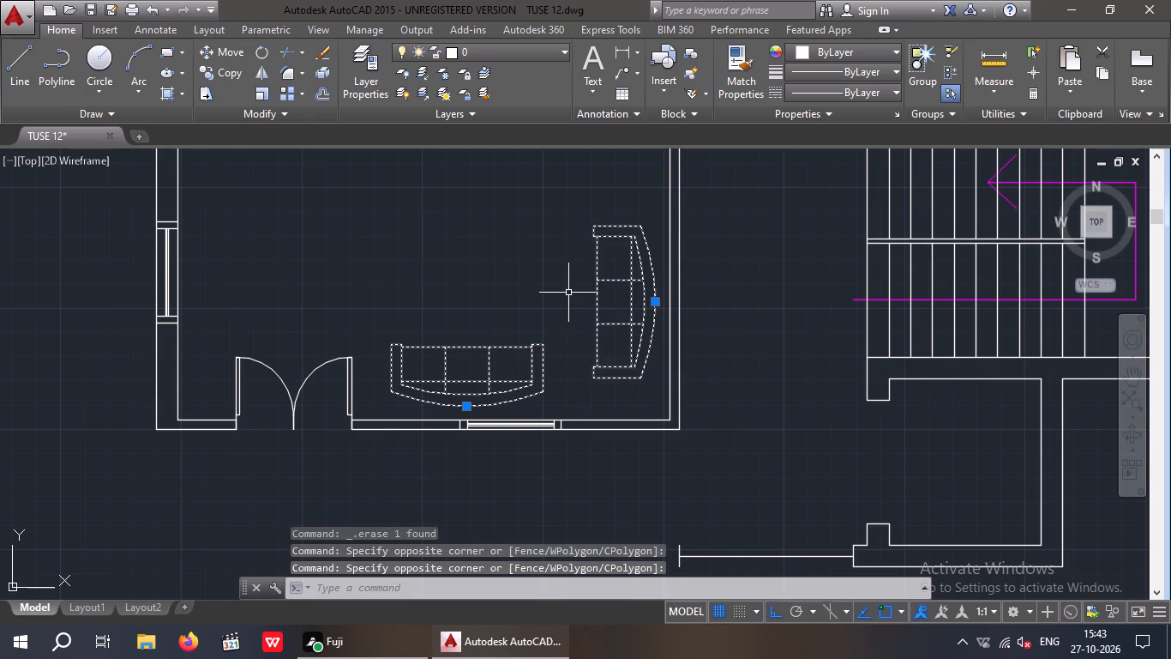
key("Delete")
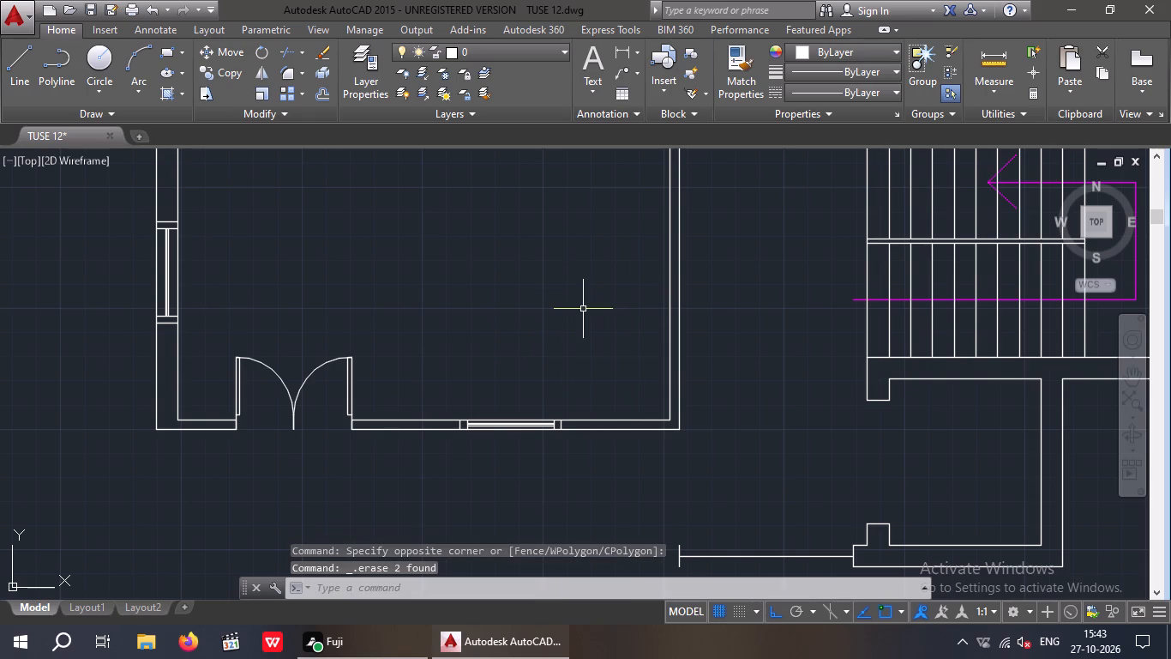
Erase the magenta direction line and its arrowhead from the staircase in the copied plan.
middle_click(503, 441)
middle_click_drag(557, 251, 483, 394)
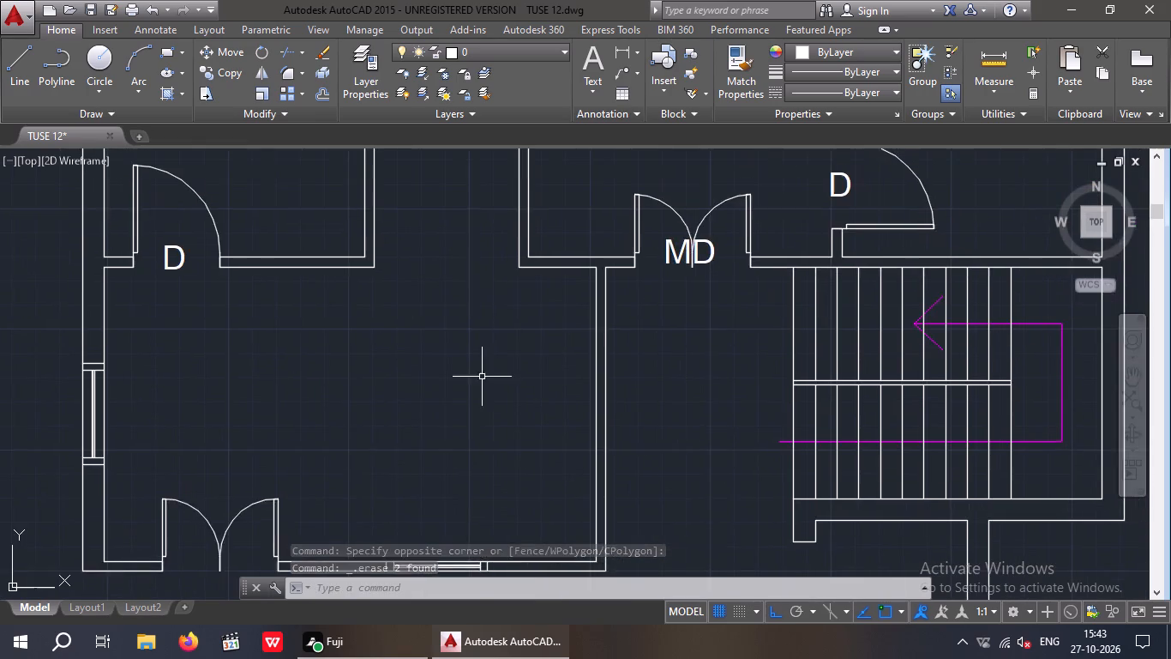
scroll(652, 315, "down", 1)
middle_click_drag(617, 302, 217, 224)
scroll(502, 289, "up", 2)
left_click_drag(532, 379, 513, 370)
left_click_drag(505, 335, 506, 347)
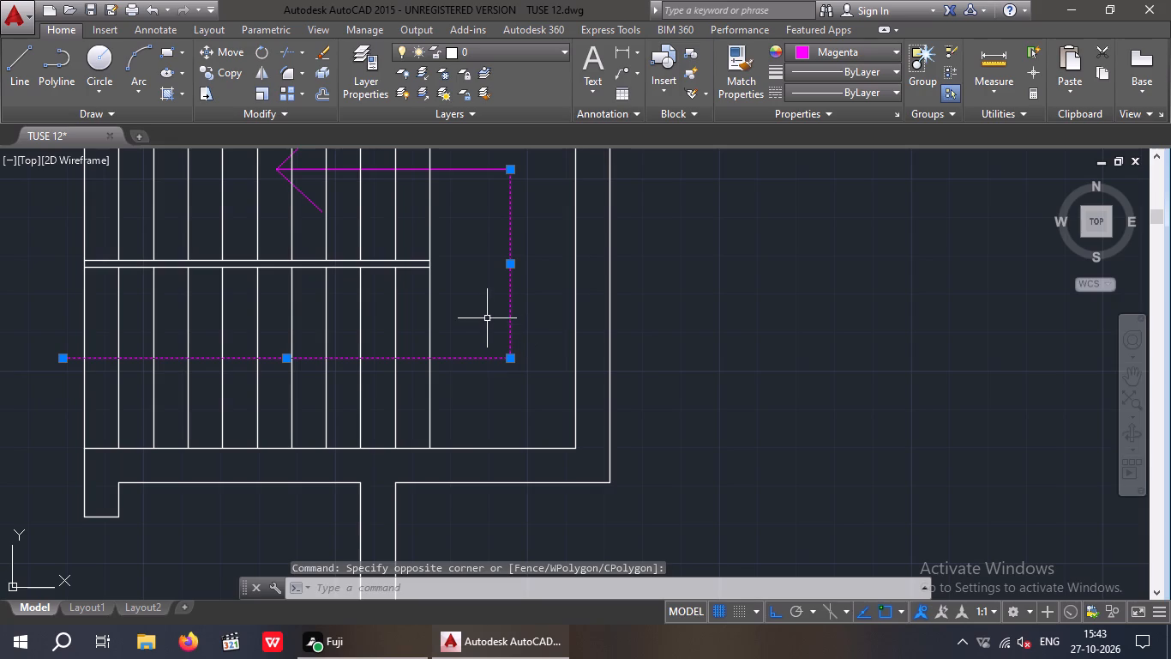
scroll(392, 246, "up", 1)
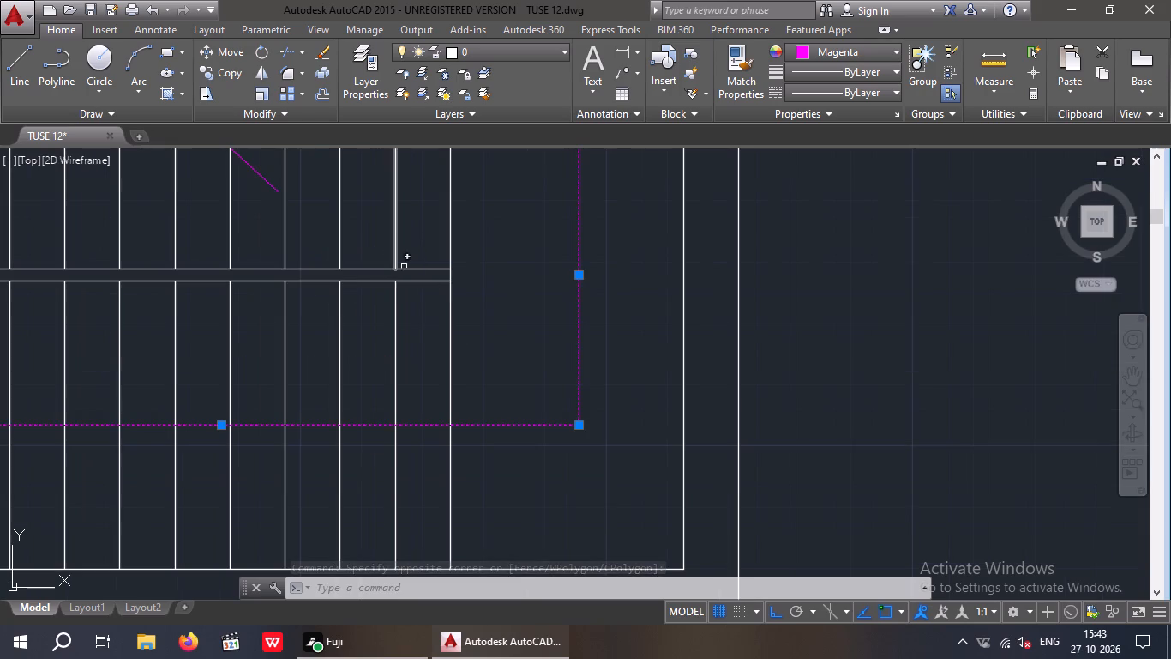
middle_click_drag(480, 357, 680, 592)
scroll(399, 345, "up", 3)
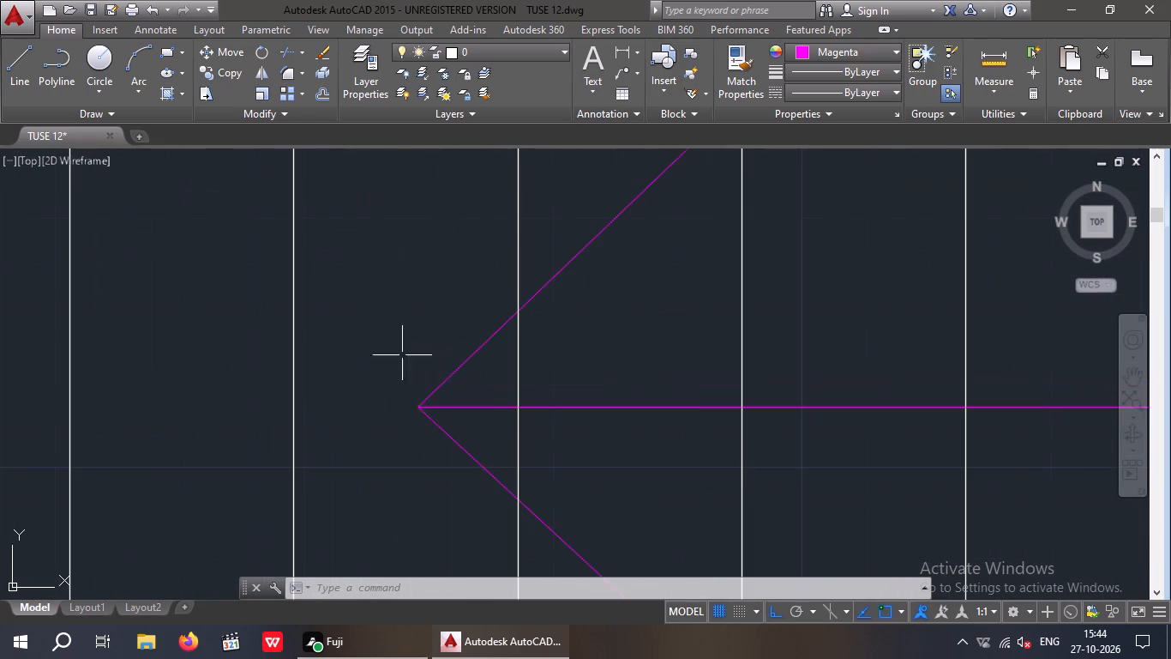
left_click_drag(429, 451, 419, 432)
left_click(409, 346)
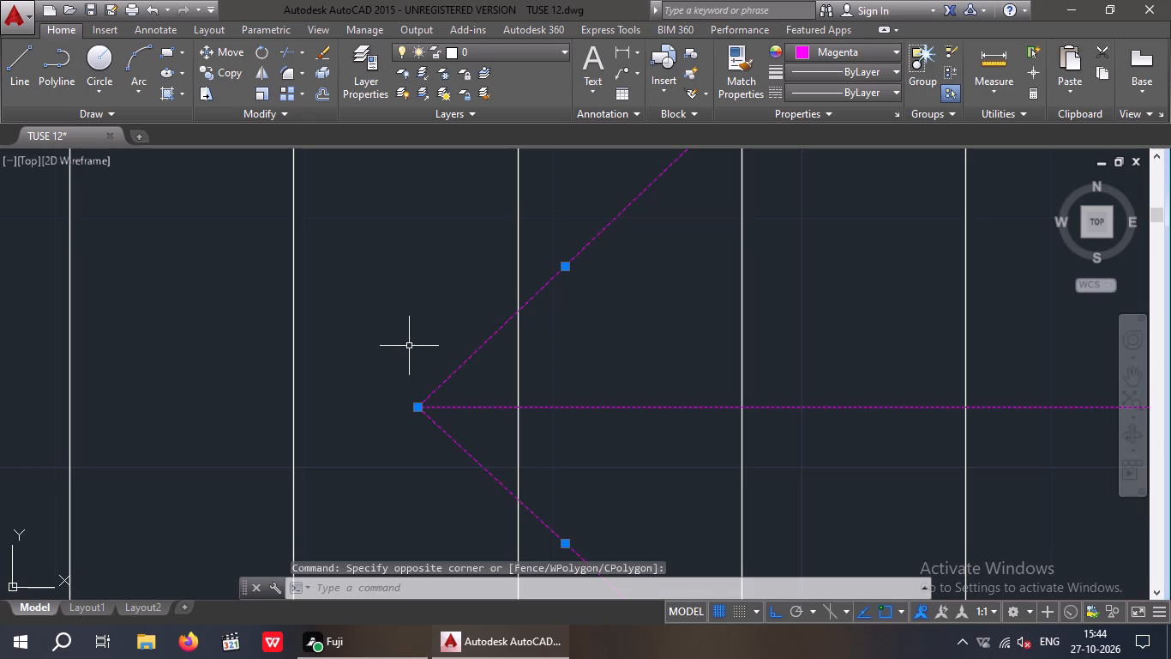
key("Delete")
Erase the MD label at the double door of the 10'6"X18' living hall.
scroll(405, 271, "down", 5)
middle_click_drag(447, 342, 523, 340)
scroll(511, 327, "down", 2)
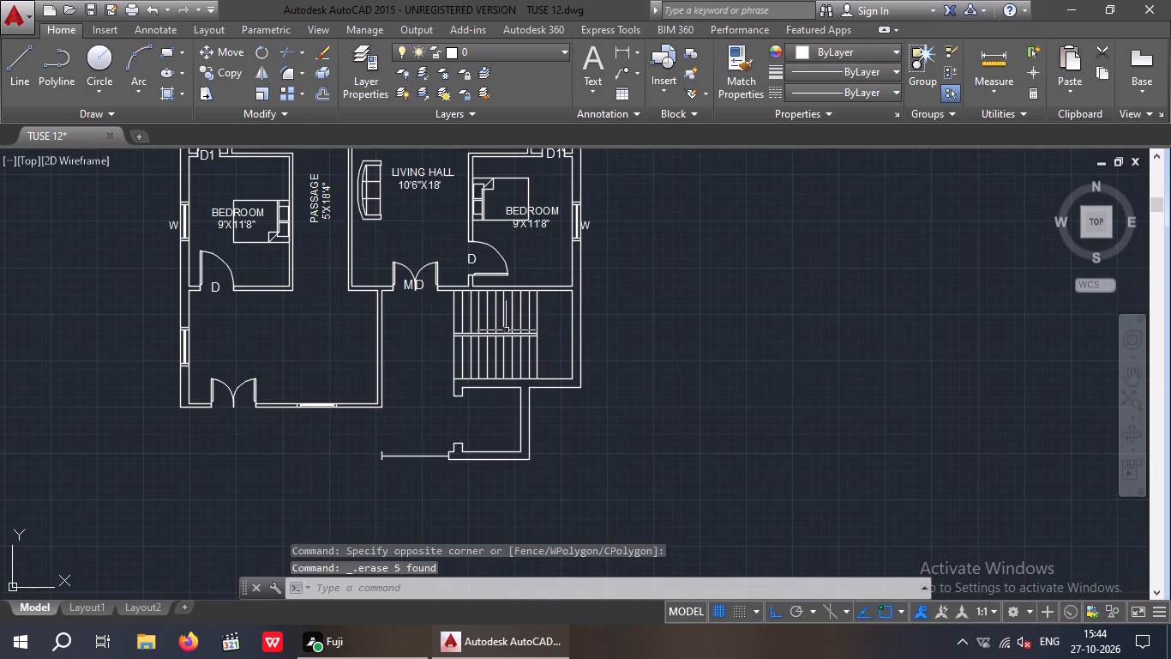
scroll(399, 263, "up", 4)
left_click_drag(474, 458, 429, 418)
left_click(412, 378)
key("Delete")
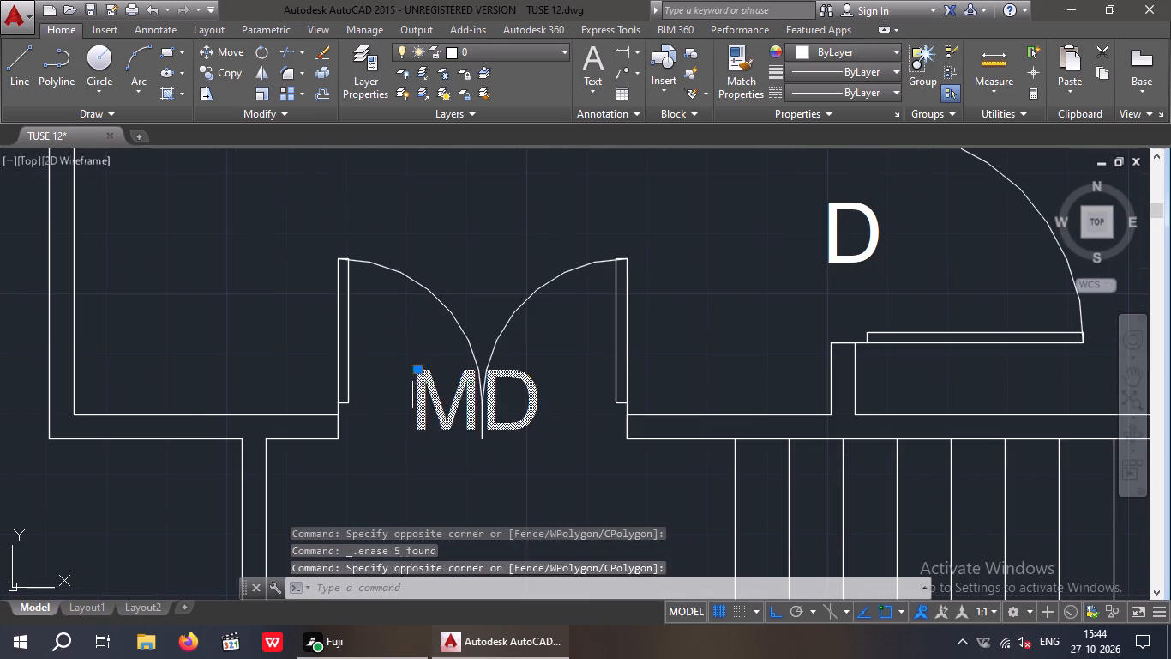
Erase the D label at the door between the 10'6"X18' living hall and the adjoining 9'X11'8" bedroom.
scroll(431, 384, "down", 4)
scroll(520, 355, "up", 4)
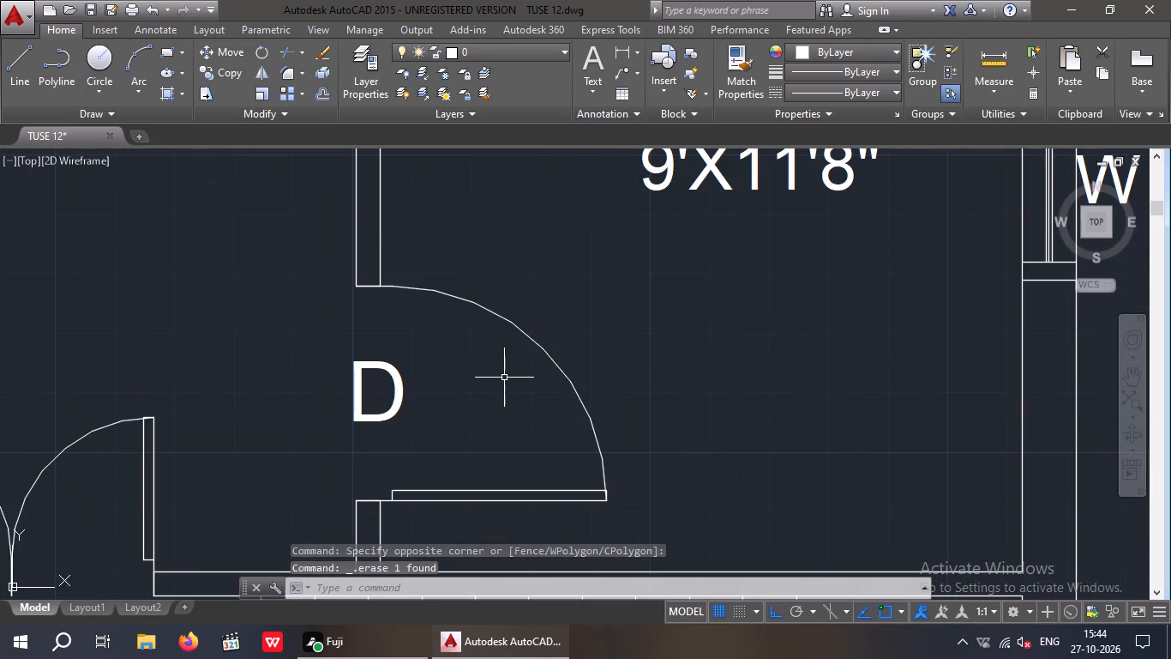
left_click_drag(475, 349, 376, 383)
left_click(351, 390)
key("Delete")
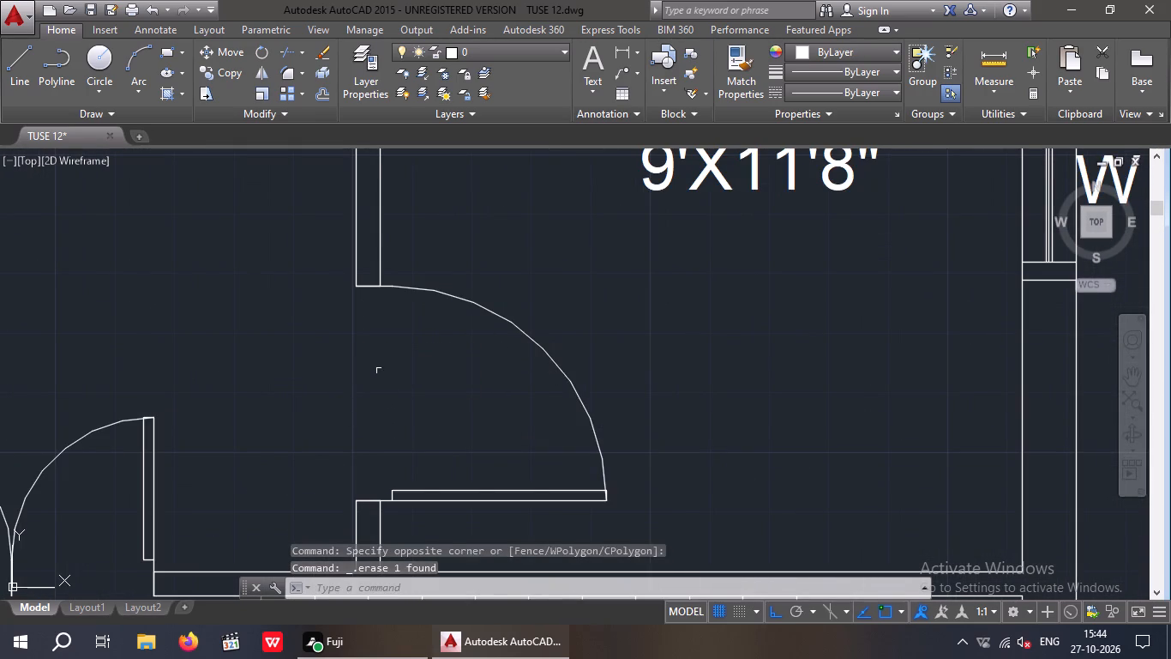
Erase the BEDROOM 9'X11'8" label and the bed from the bedroom behind the staircase.
scroll(381, 370, "down", 3)
left_click_drag(495, 356, 473, 317)
left_click(447, 266)
key("Delete")
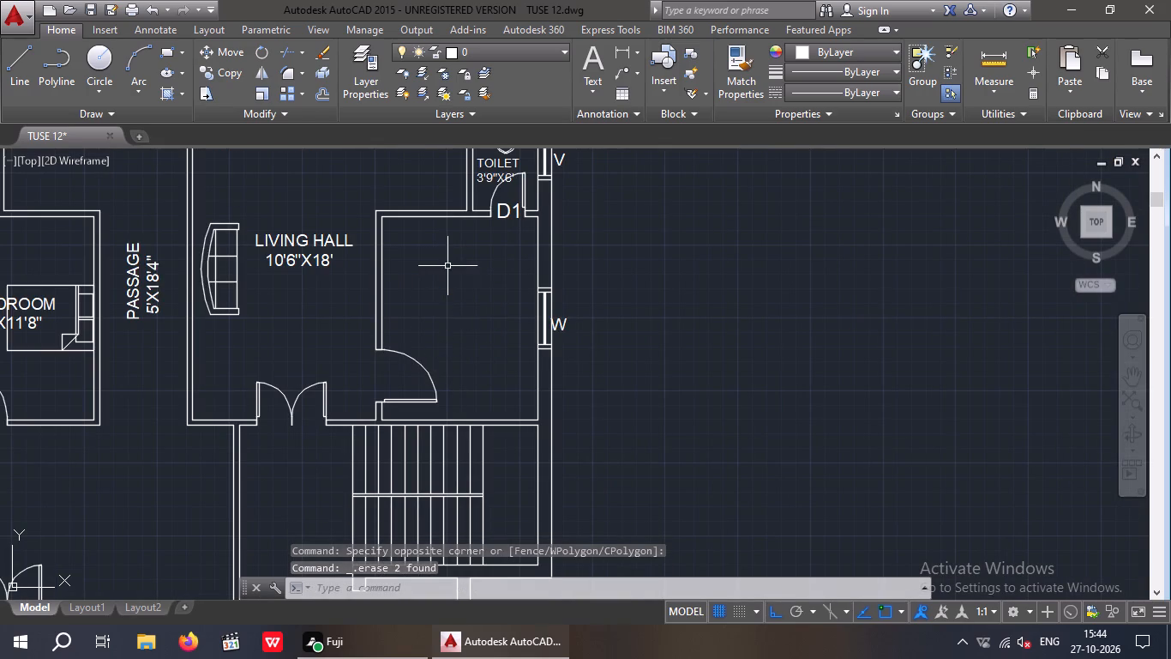
Erase the W label beside the outer-wall window of the bedroom behind the staircase.
scroll(469, 321, "down", 3)
scroll(493, 313, "up", 4)
scroll(500, 421, "up", 3)
left_click_drag(513, 442, 487, 420)
left_click(369, 236)
key("Delete")
Erase the V label beside the ventilator of the 3'9"X6' toilet.
scroll(467, 290, "down", 2)
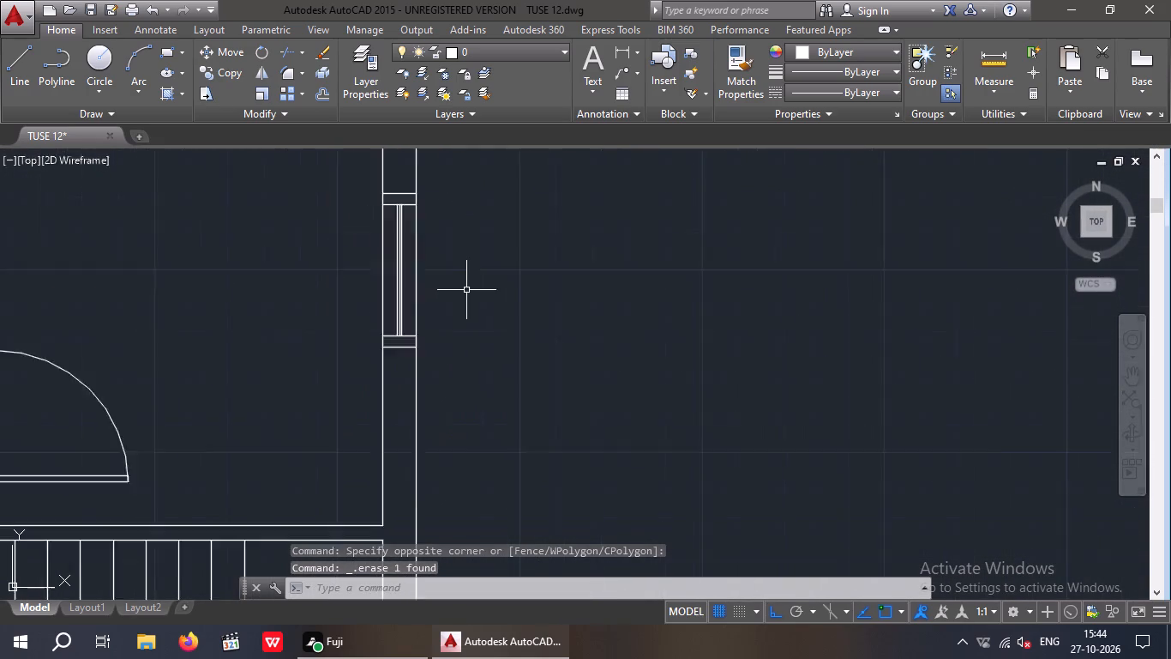
scroll(465, 290, "down", 3)
middle_click_drag(477, 321, 477, 426)
scroll(447, 317, "up", 5)
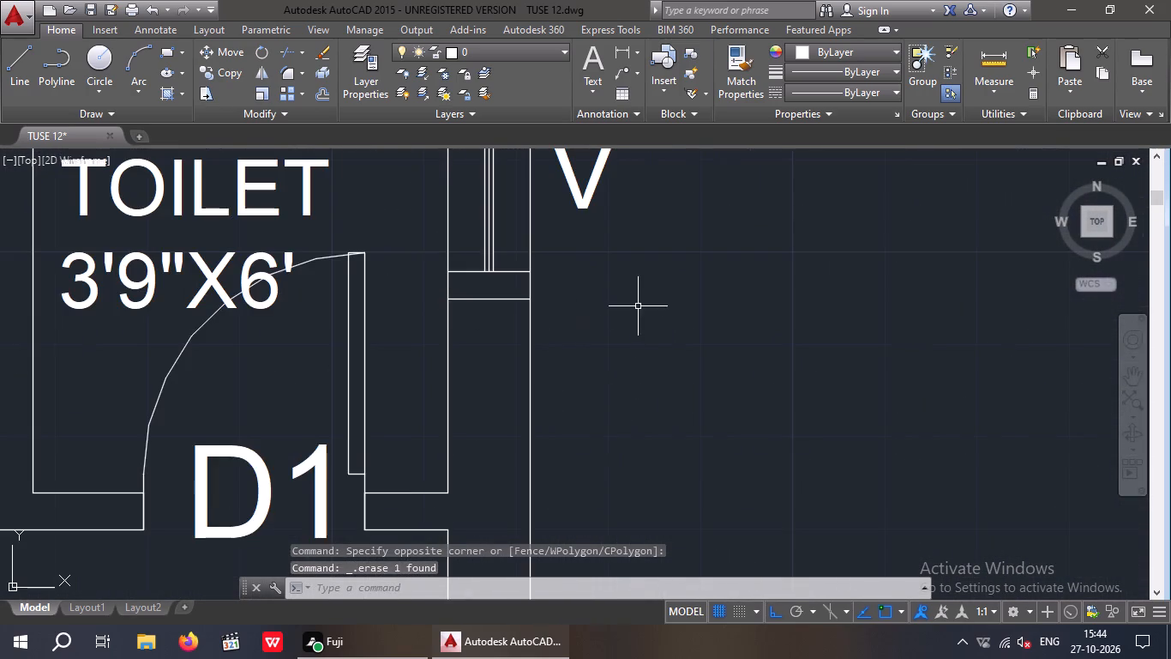
middle_click_drag(640, 337, 634, 438)
left_click_drag(676, 389, 652, 378)
left_click(555, 226)
key("Delete")
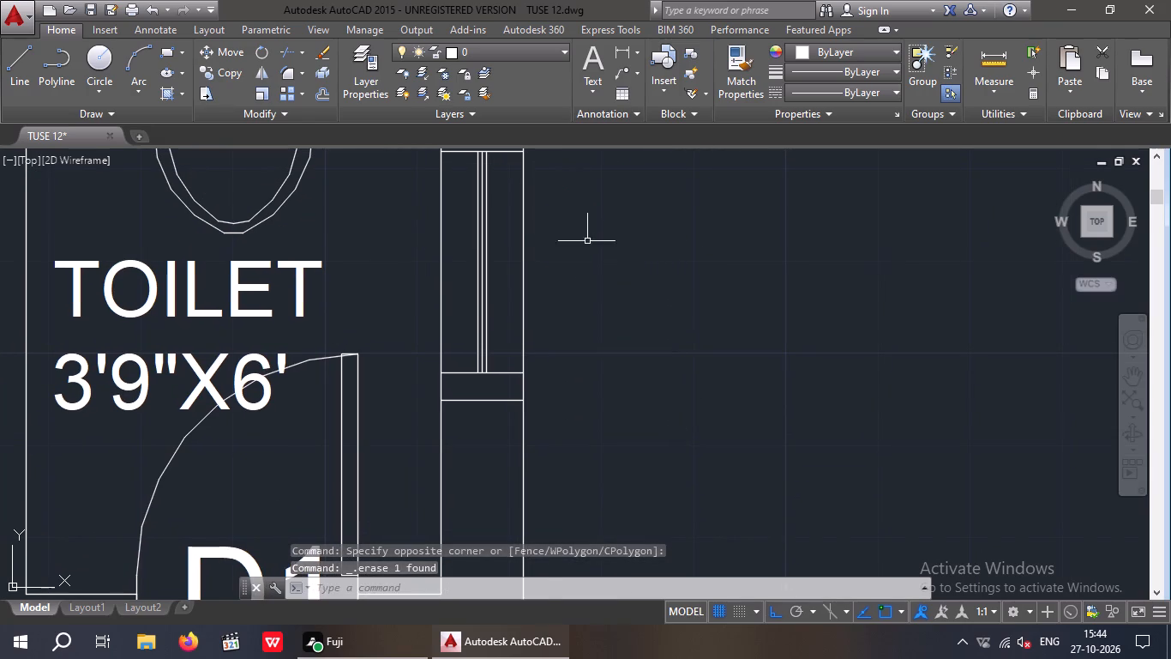
Erase the D1 label at the door of the 3'9"X6' toilet.
scroll(590, 239, "down", 3)
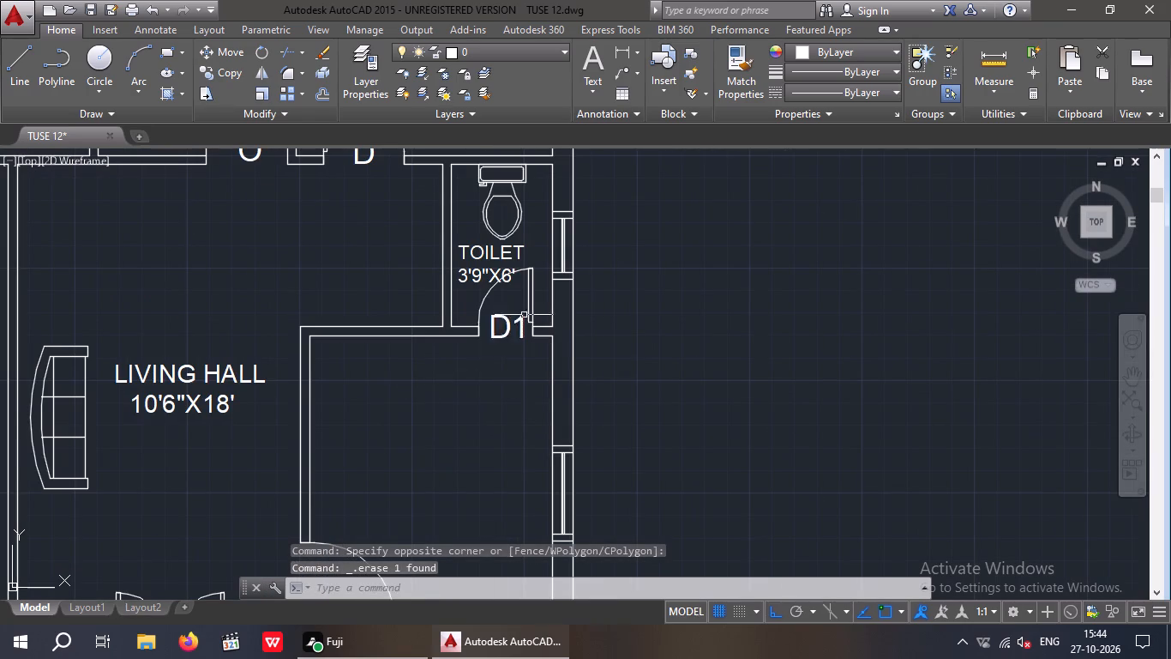
scroll(526, 314, "up", 2)
left_click_drag(522, 414, 505, 396)
left_click(472, 328)
key("Delete")
Erase the TOILET 3'9"X6' label and the WC fixture from that toilet.
scroll(461, 339, "down", 1)
middle_click_drag(458, 382, 458, 481)
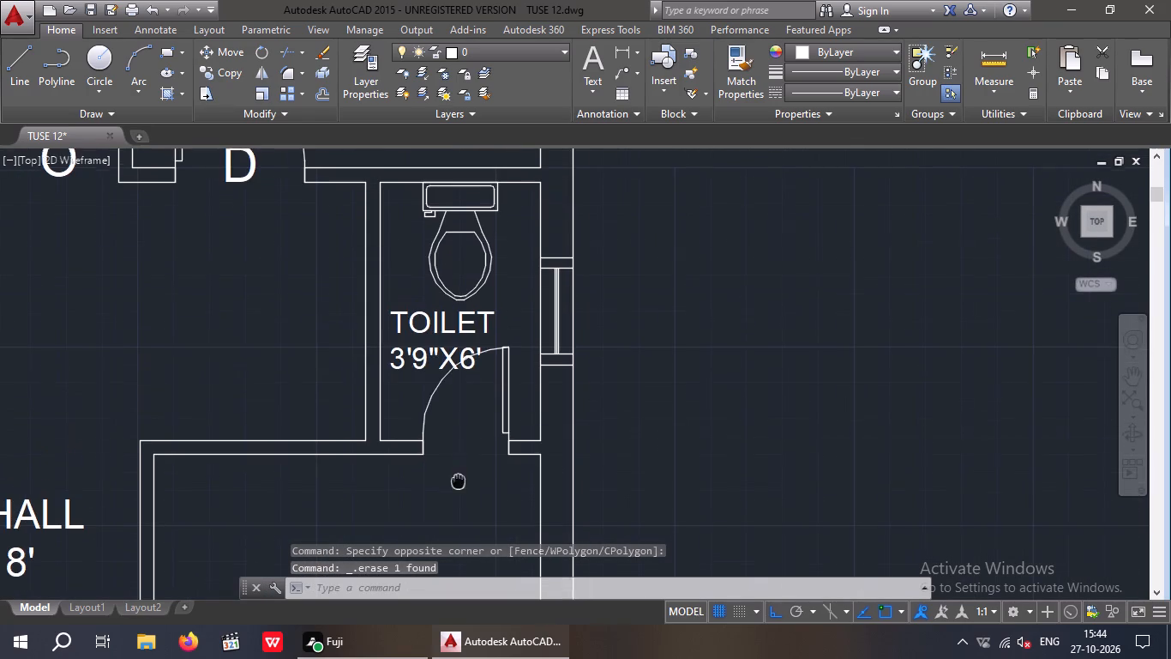
middle_click_drag(458, 481, 457, 481)
left_click(423, 373)
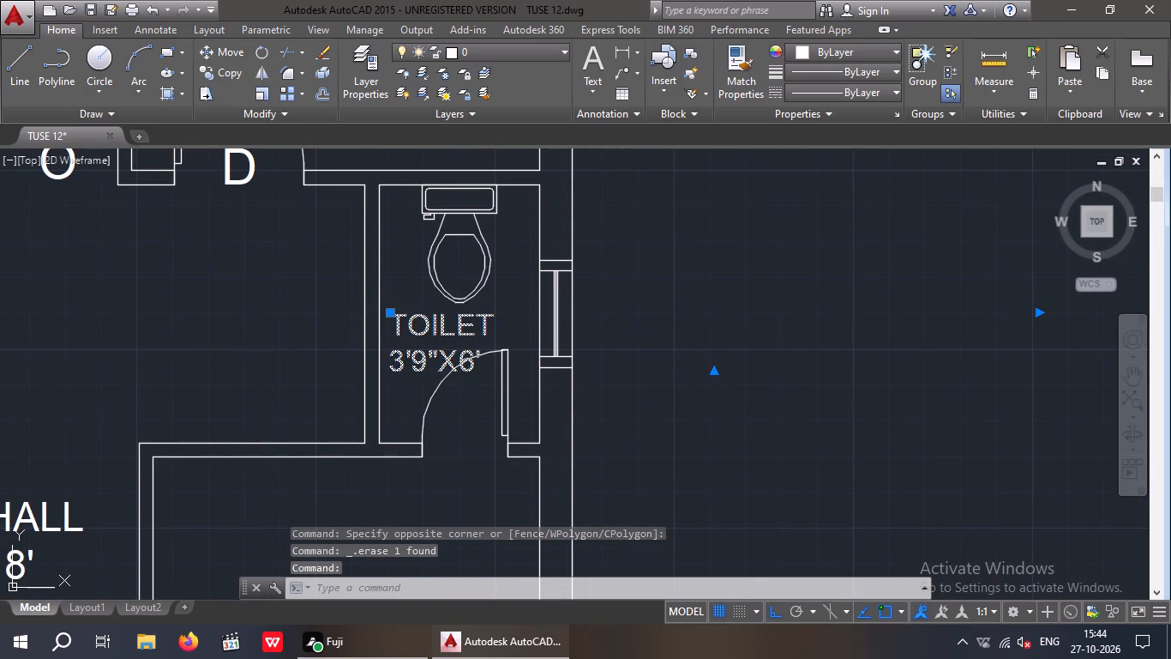
left_click_drag(504, 328, 449, 293)
left_click(433, 254)
key("Delete")
Erase the LIVING HALL 10'6"X18' label and the sofa from that hall.
scroll(456, 295, "down", 4)
scroll(369, 347, "up", 1)
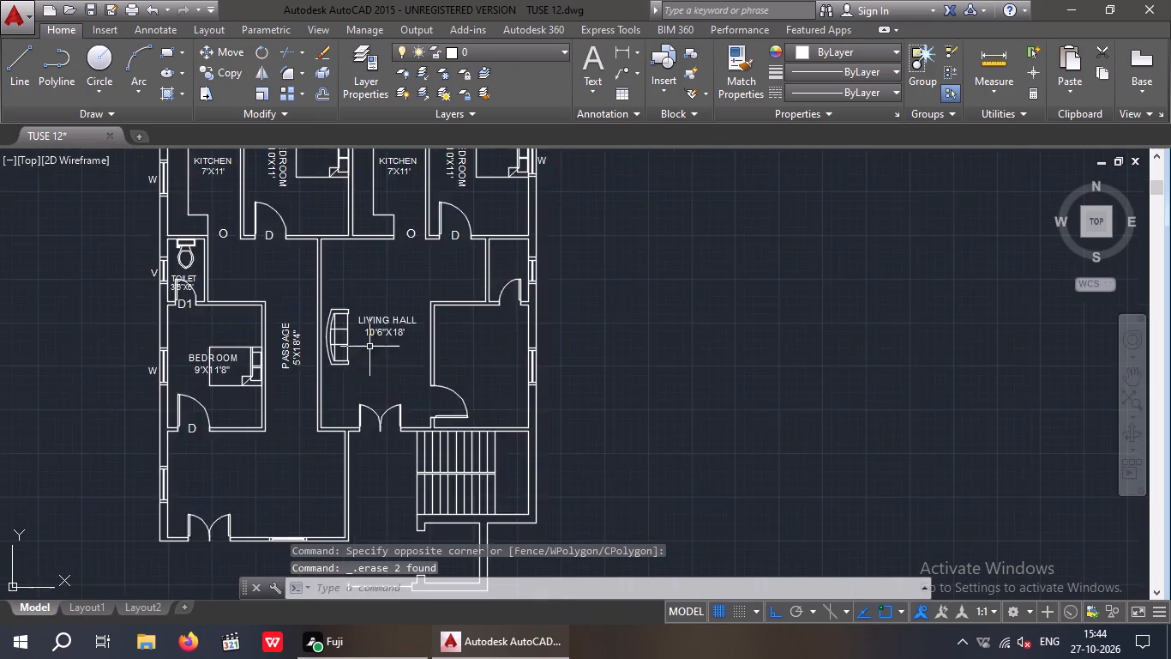
scroll(369, 347, "up", 1)
left_click_drag(381, 405, 374, 414)
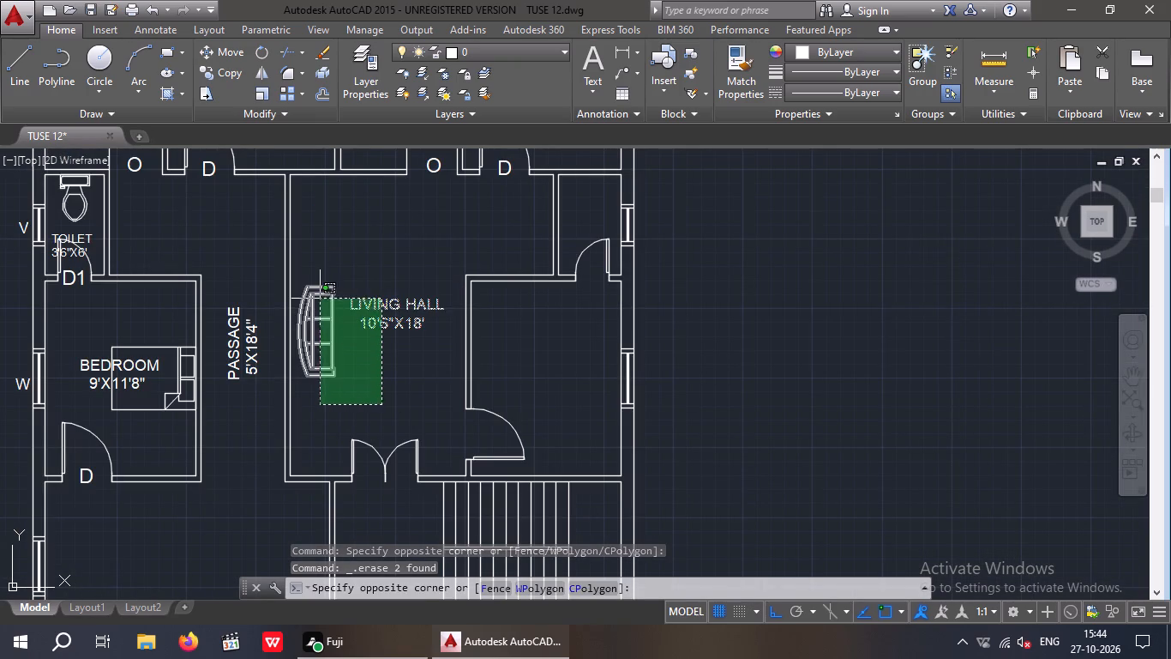
left_click(320, 299)
key("Delete")
Erase the vertical PASSAGE 5'X18'4" label in the copied plan.
scroll(355, 308, "down", 2)
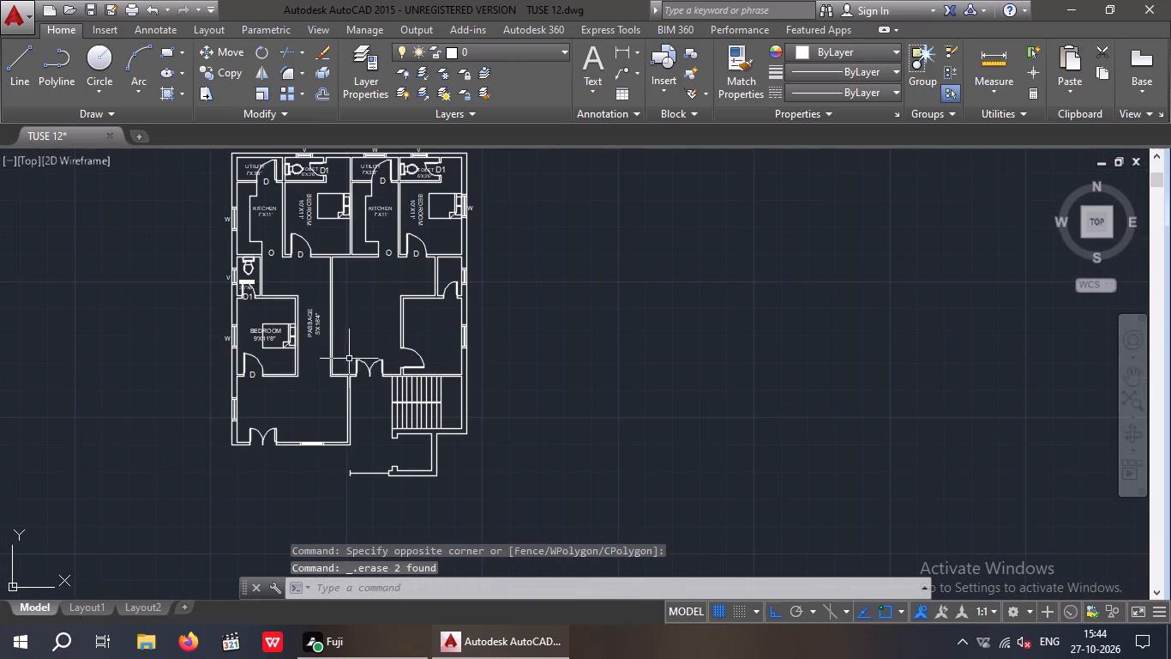
scroll(302, 340, "up", 4)
left_click_drag(378, 372, 348, 354)
left_click(311, 246)
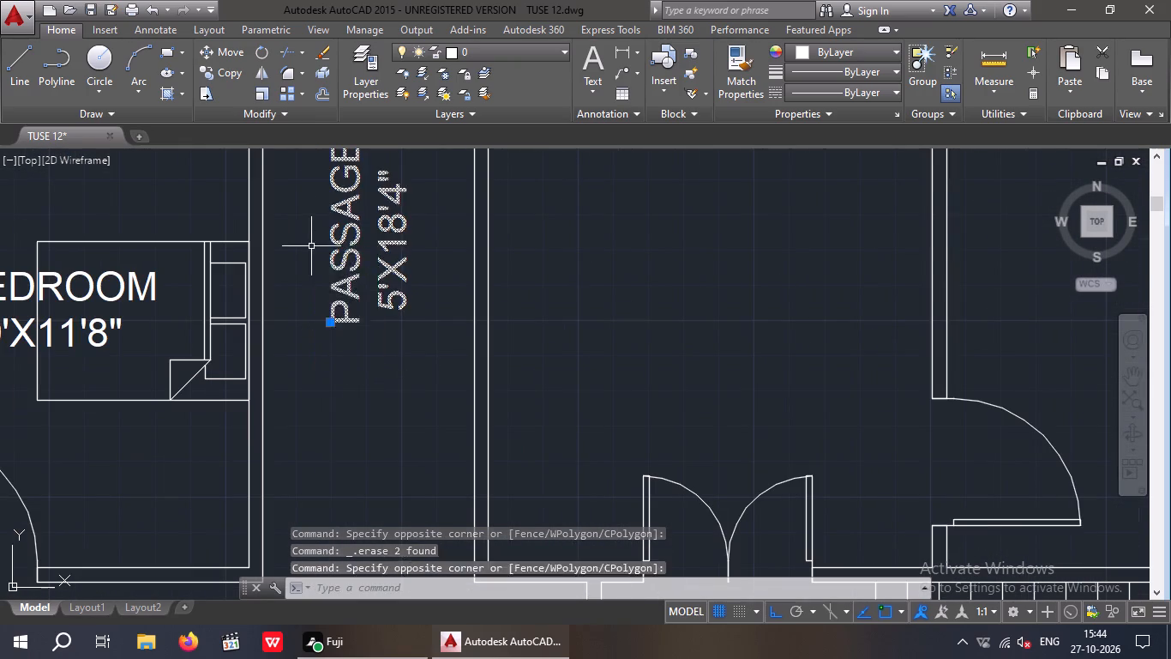
key("Delete")
Erase the D label at the door of the remaining labelled 9'X11'8" bedroom.
scroll(349, 286, "down", 3)
middle_click_drag(285, 360, 342, 365)
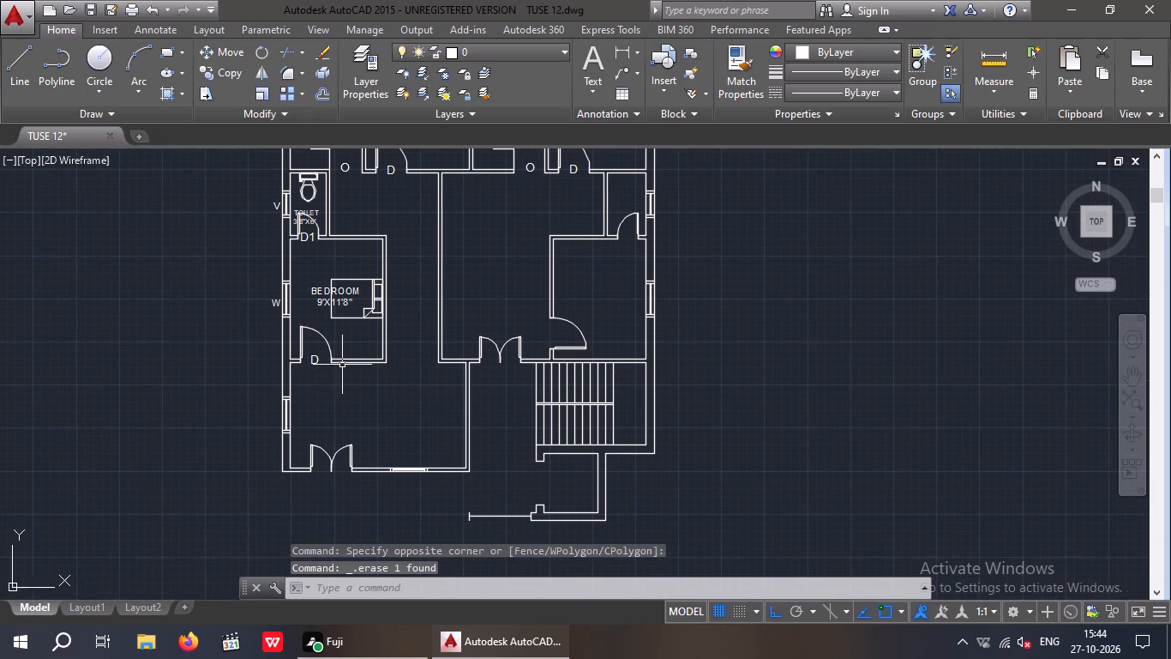
scroll(321, 360, "up", 4)
left_click_drag(353, 403, 275, 346)
left_click(249, 304)
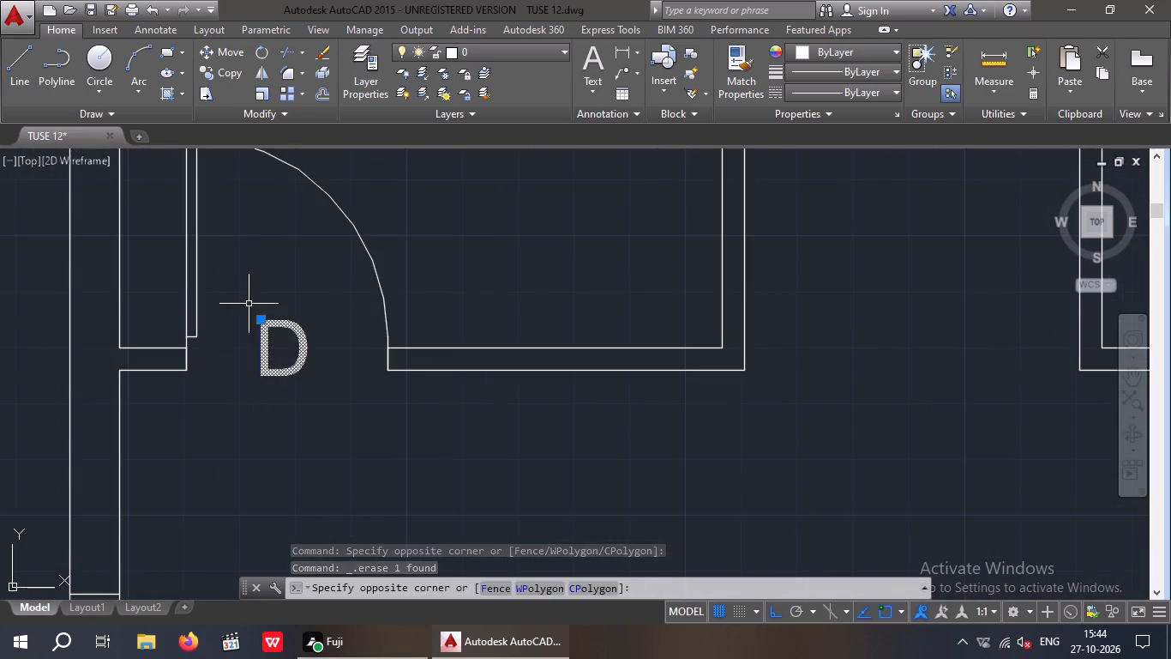
key("Delete")
Erase the remaining BEDROOM 9'X11'8" label and the bed beside the passage.
scroll(279, 316, "down", 3)
middle_click_drag(344, 359, 357, 434)
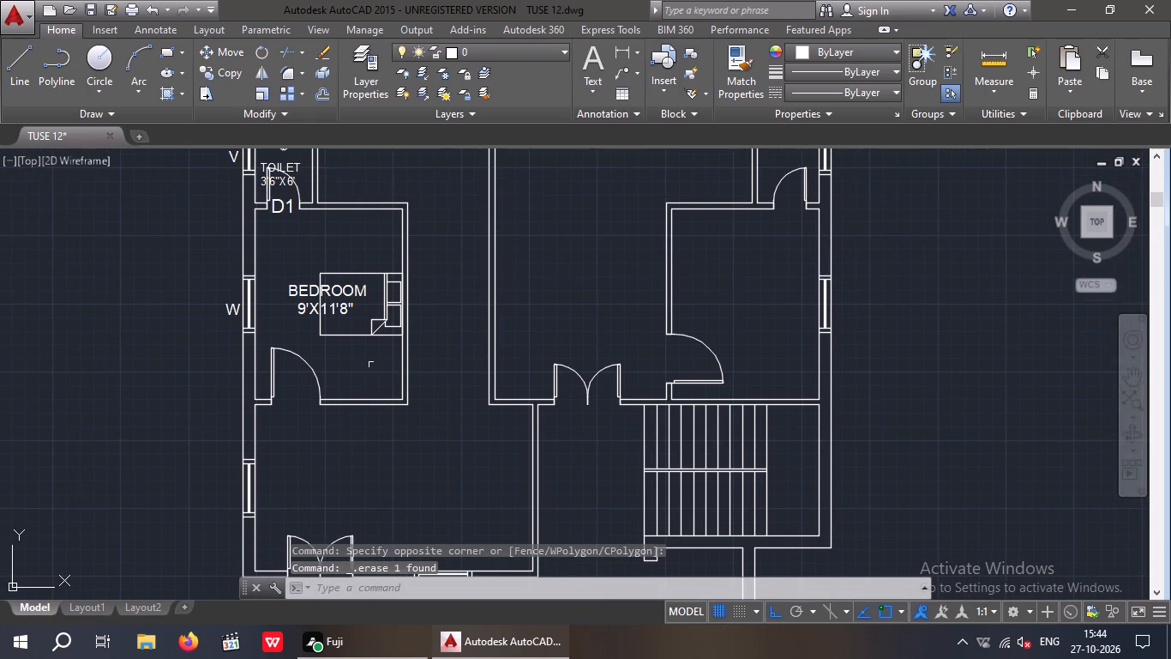
left_click_drag(369, 360, 307, 314)
left_click(291, 266)
key("Delete")
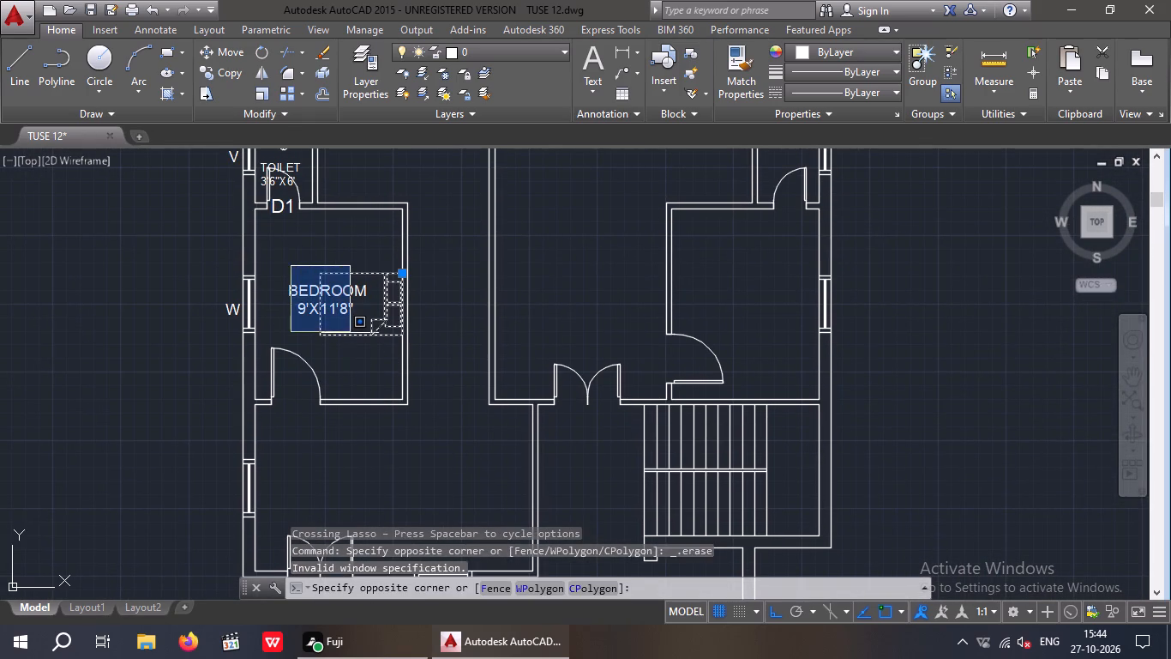
left_click(344, 329)
left_click_drag(357, 343, 309, 276)
key("Delete")
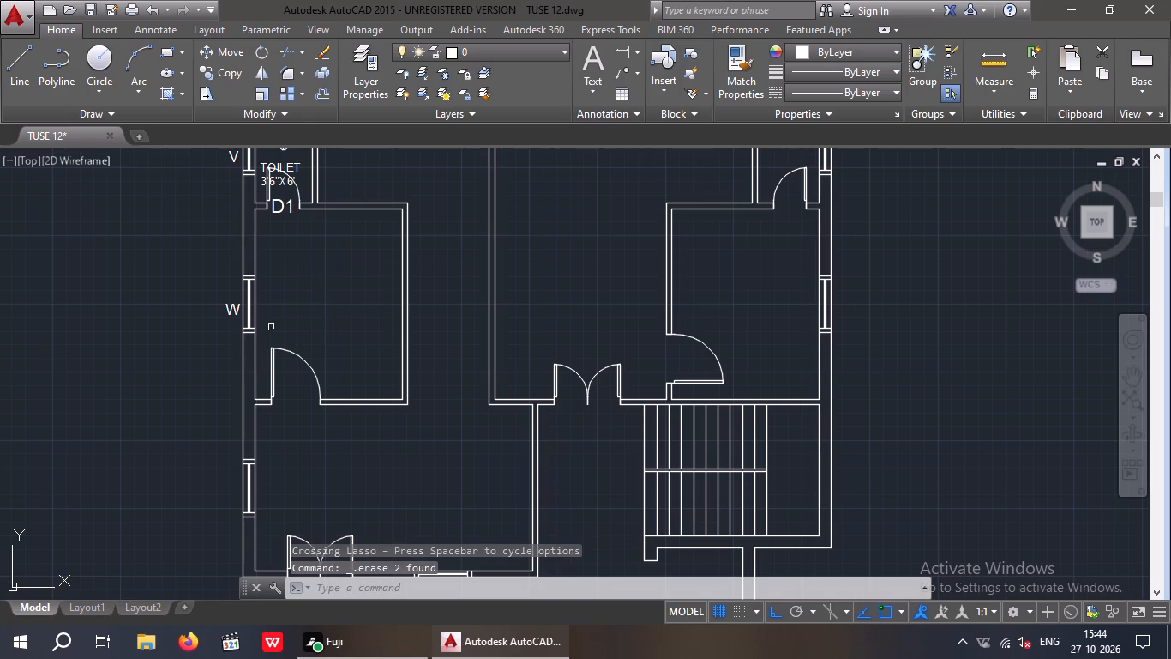
Erase the W label beside the left outer wall window of the 9'X11'8" bedroom.
scroll(219, 302, "up", 3)
left_click(254, 380)
left_click(239, 312)
key("Delete")
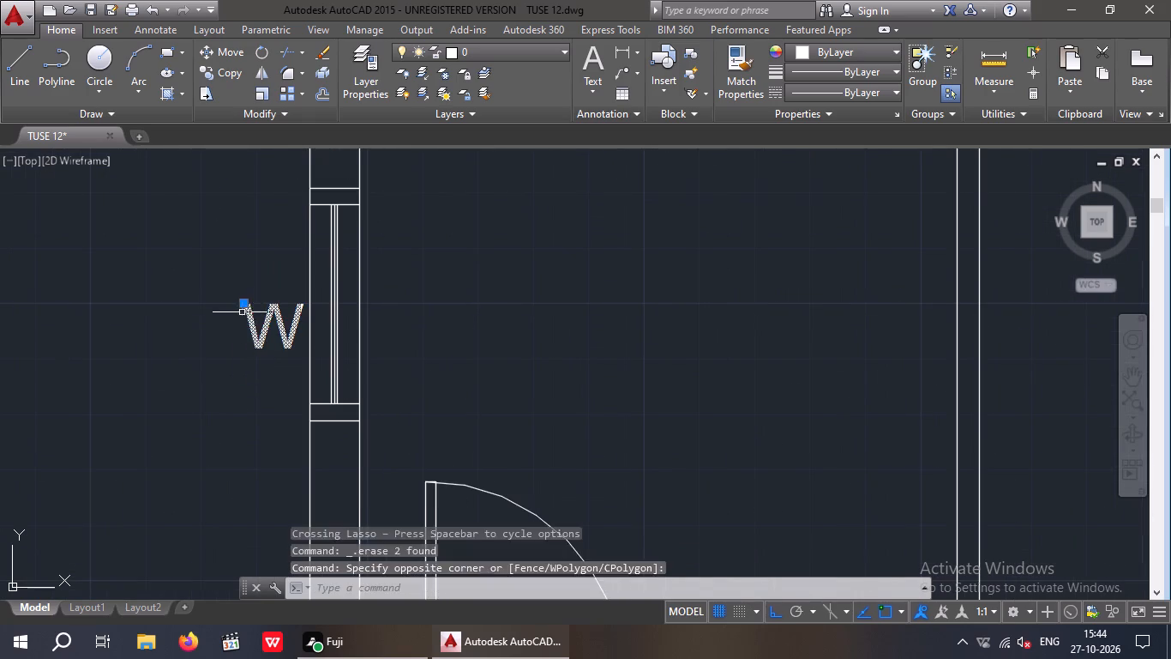
Clear the 3'6"X6' toilet by erasing its room label, D1 and V labels, door and WC.
scroll(245, 313, "down", 4)
middle_click_drag(342, 329, 351, 398)
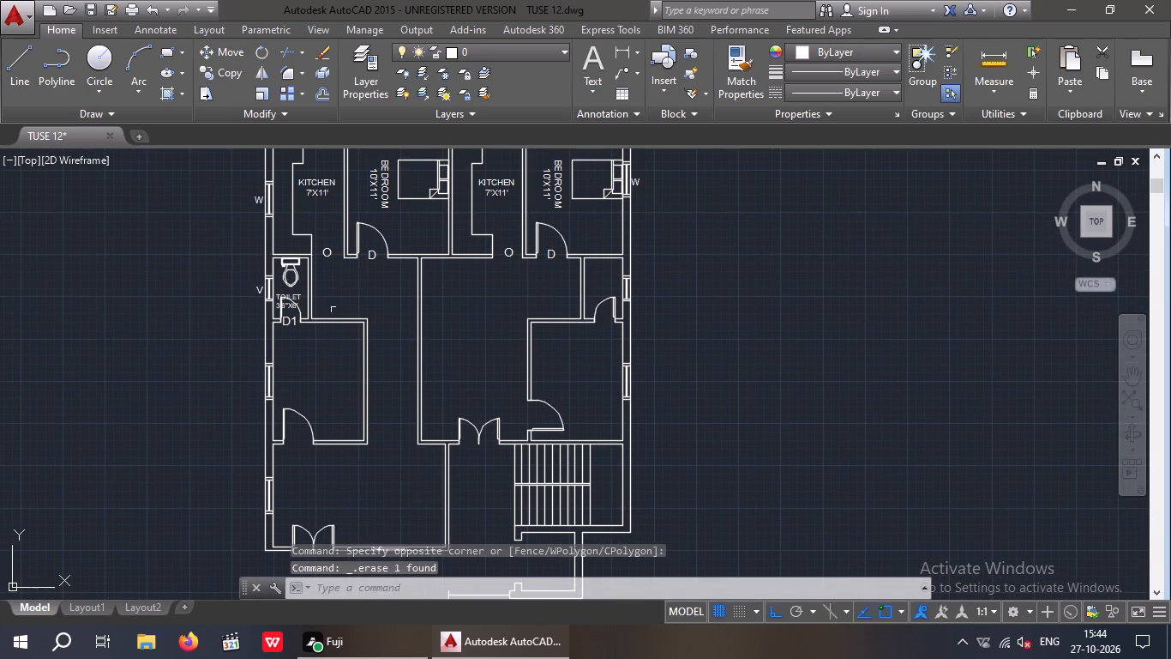
scroll(264, 307, "up", 3)
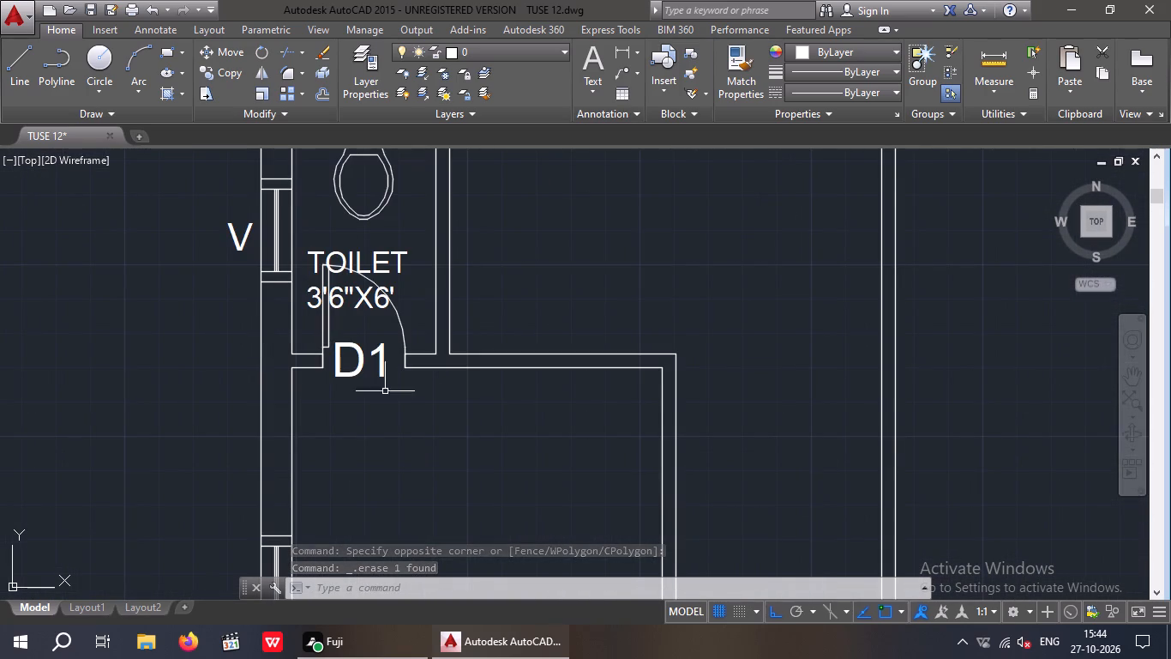
left_click(386, 412)
left_click(342, 239)
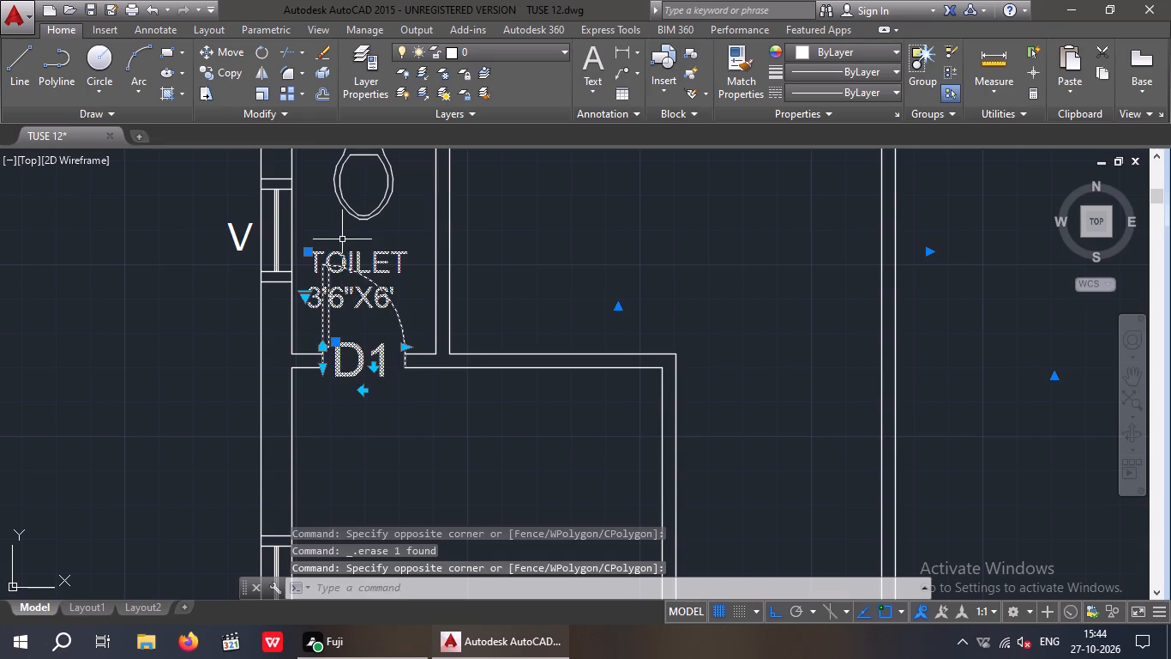
left_click_drag(380, 251, 363, 219)
left_click(357, 179)
left_click(385, 239)
left_click_drag(388, 235, 345, 190)
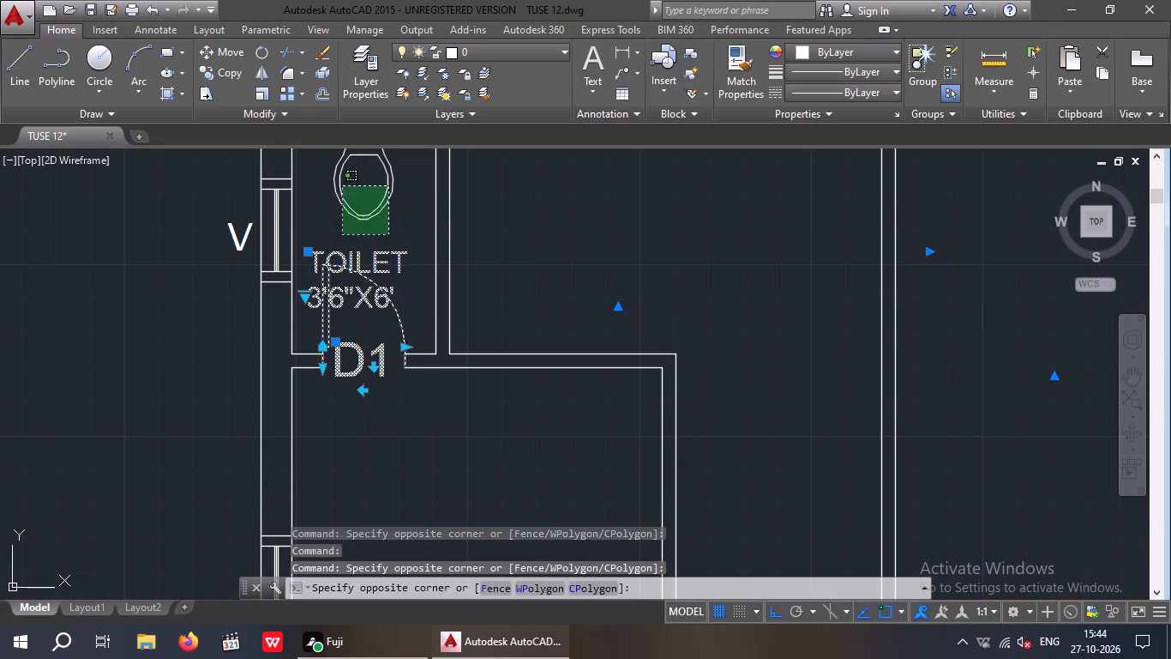
left_click(342, 186)
key("Delete")
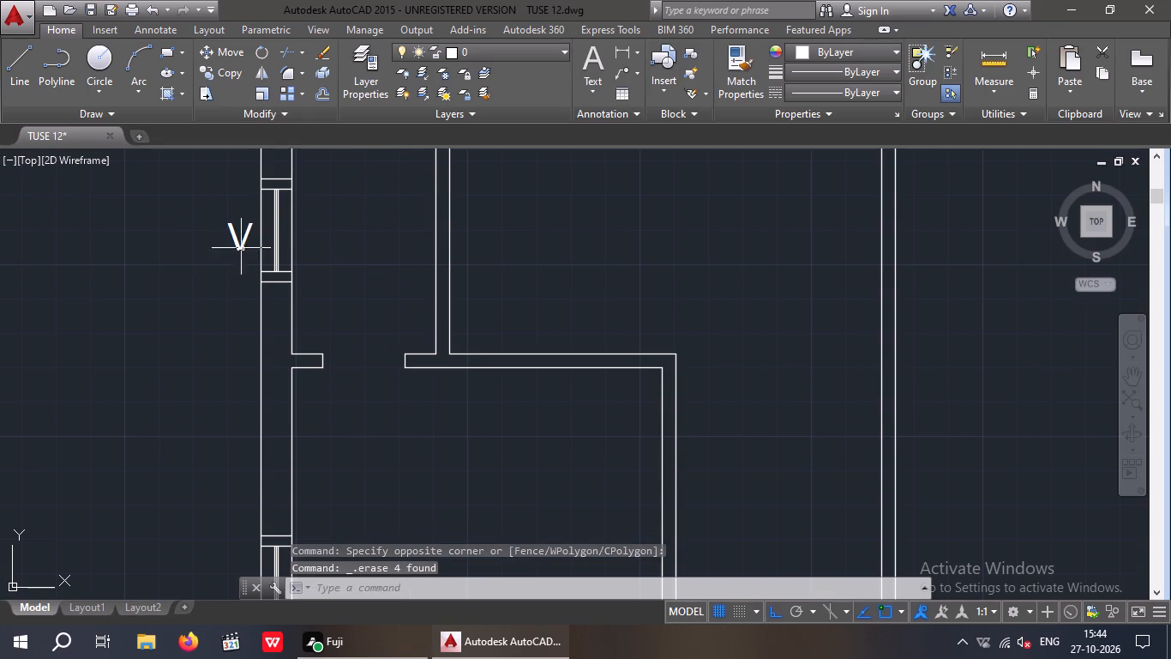
left_click(249, 254)
left_click(219, 233)
key("Delete")
Erase the O label at the left flat's kitchen opening and the D label at its adjacent 10'X11' bedroom door.
scroll(222, 281, "down", 1)
middle_click_drag(223, 333, 223, 398)
scroll(246, 275, "down", 2)
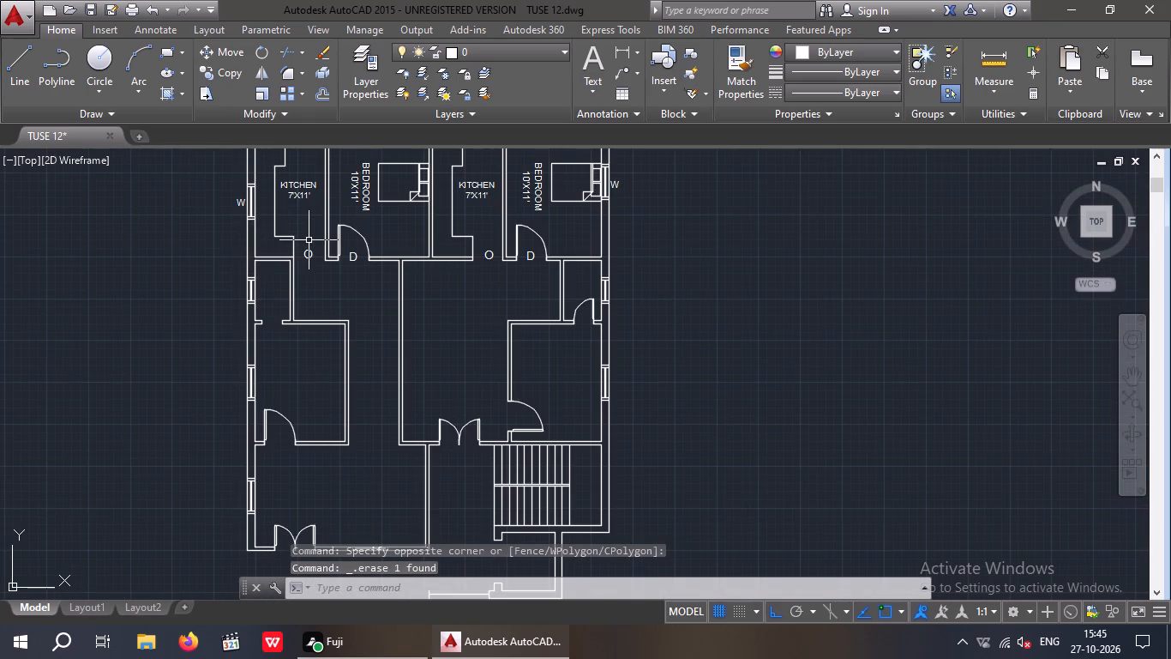
scroll(313, 255, "up", 3)
left_click_drag(311, 277, 266, 239)
left_click(260, 213)
key("Delete")
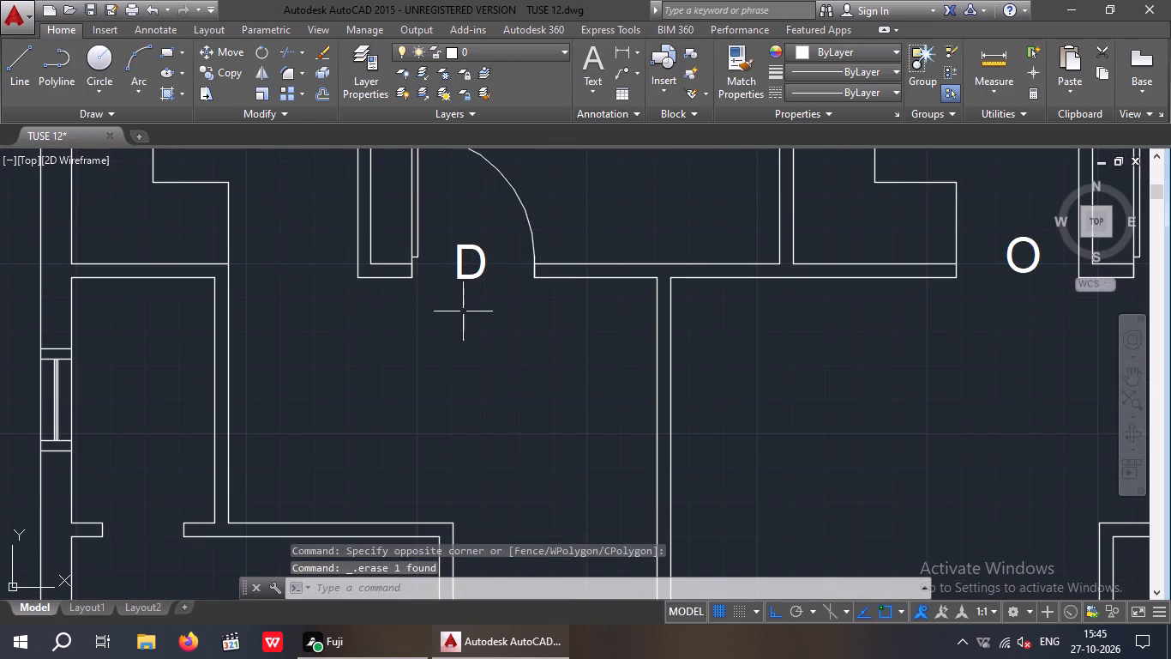
left_click(465, 312)
left_click(447, 262)
key("Delete")
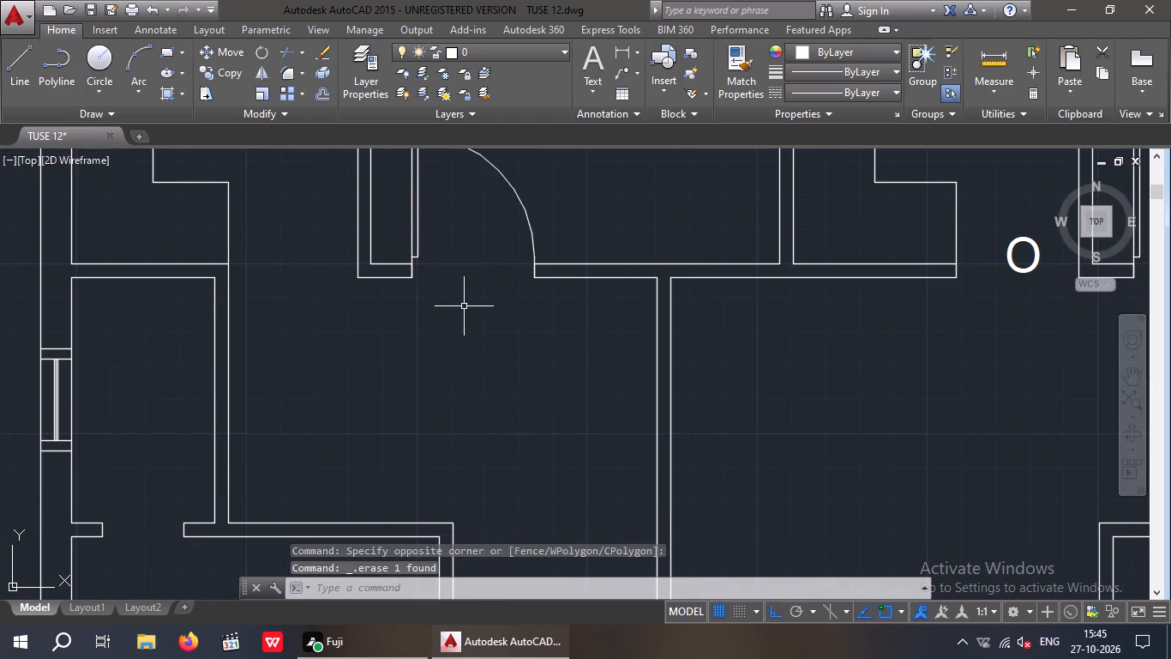
Erase the O label at the right flat's kitchen opening and the D label at its 10'X11' bedroom door.
scroll(464, 306, "down", 1)
middle_click_drag(456, 320, 323, 402)
scroll(694, 371, "up", 2)
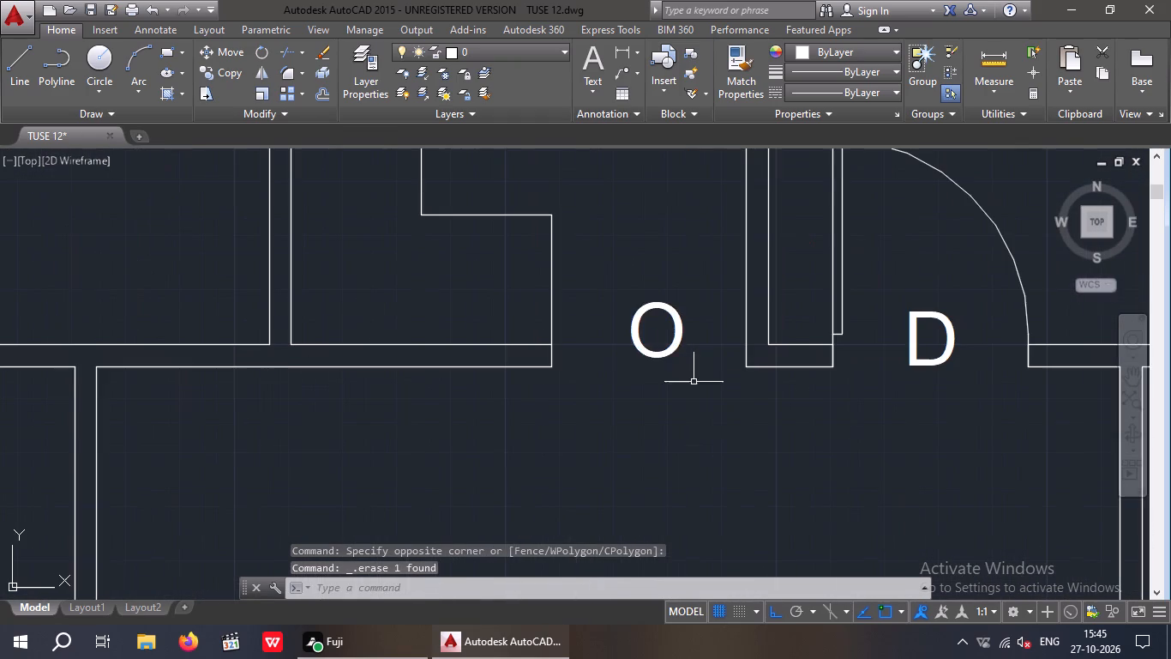
left_click_drag(694, 385, 689, 373)
left_click(631, 319)
key("Delete")
scroll(629, 325, "down", 3)
scroll(686, 336, "up", 1)
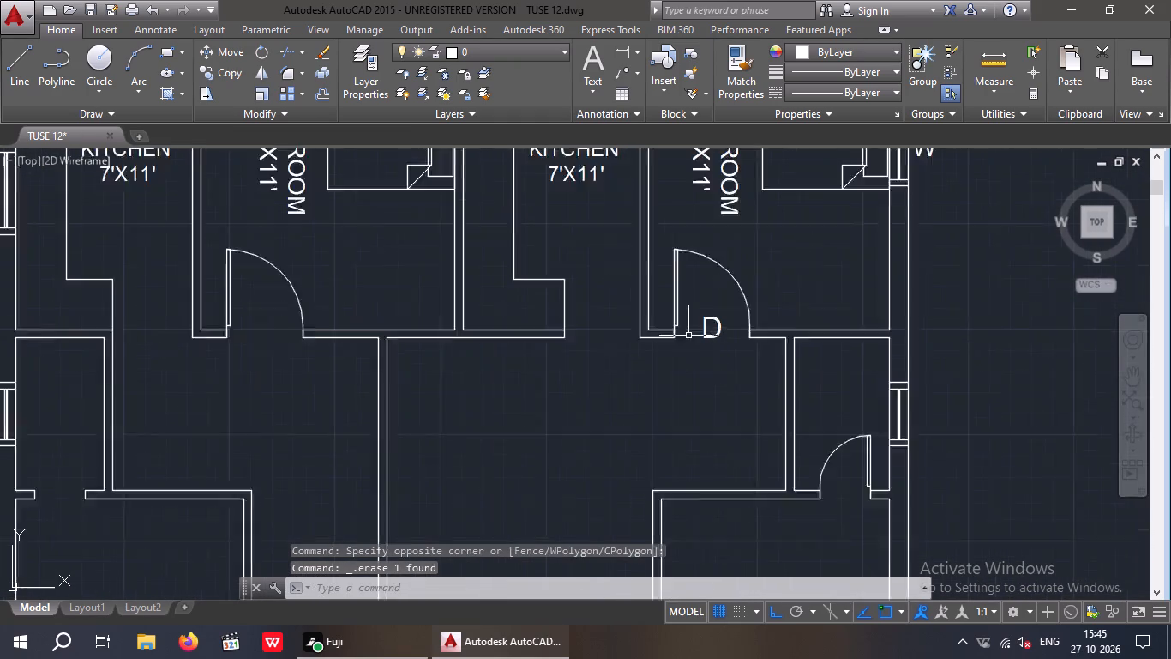
scroll(688, 336, "up", 1)
left_click_drag(748, 372, 733, 346)
left_click(703, 280)
key("Delete")
Erase the W label beside the right flat's 10'X11' bedroom window.
scroll(712, 336, "down", 4)
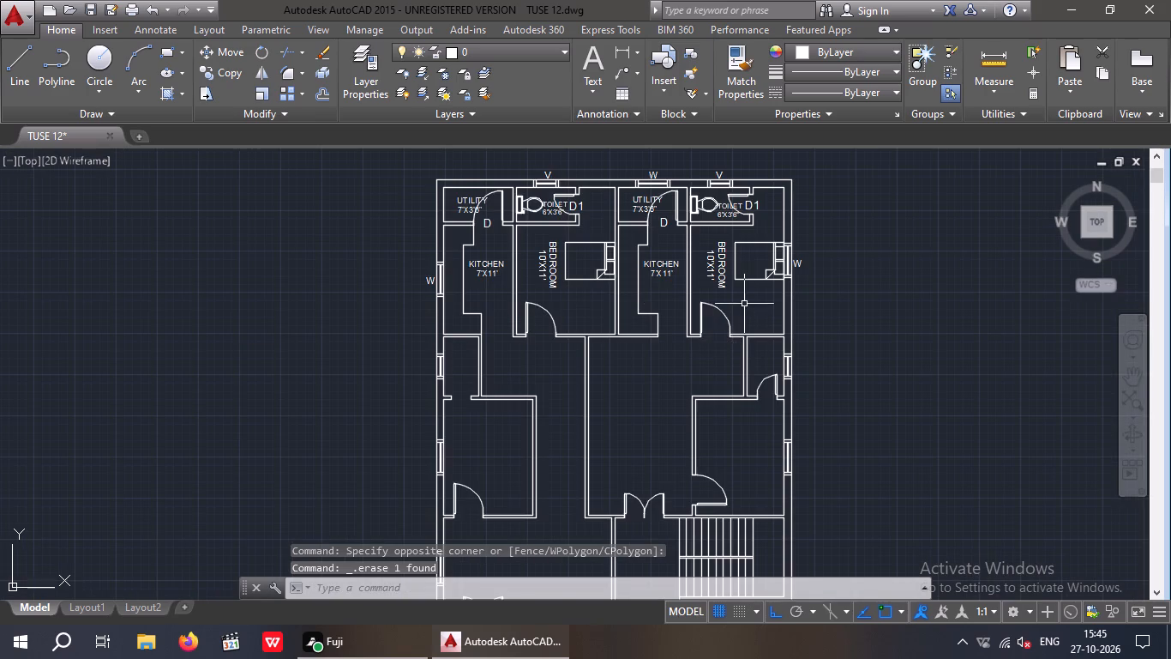
middle_click_drag(744, 337, 730, 409)
scroll(778, 323, "up", 2)
left_click_drag(828, 395, 826, 392)
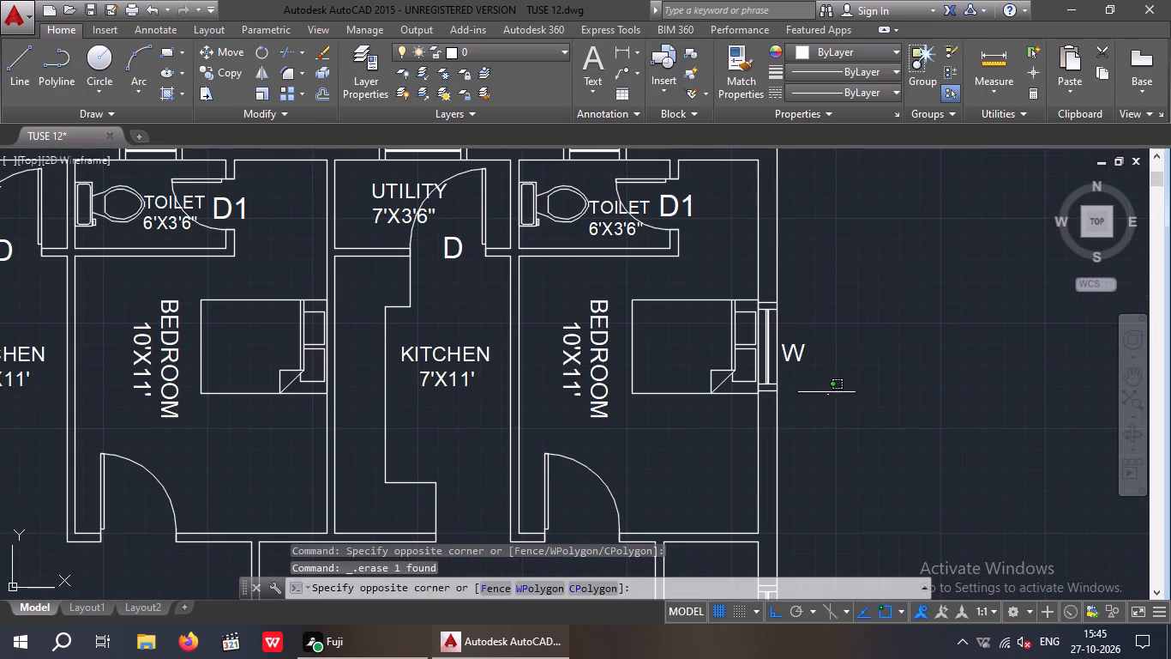
left_click_drag(826, 392, 807, 360)
left_click(795, 310)
key("Delete")
Erase the BEDROOM 10'X11' label and the bed in the right flat.
left_click_drag(652, 444, 648, 445)
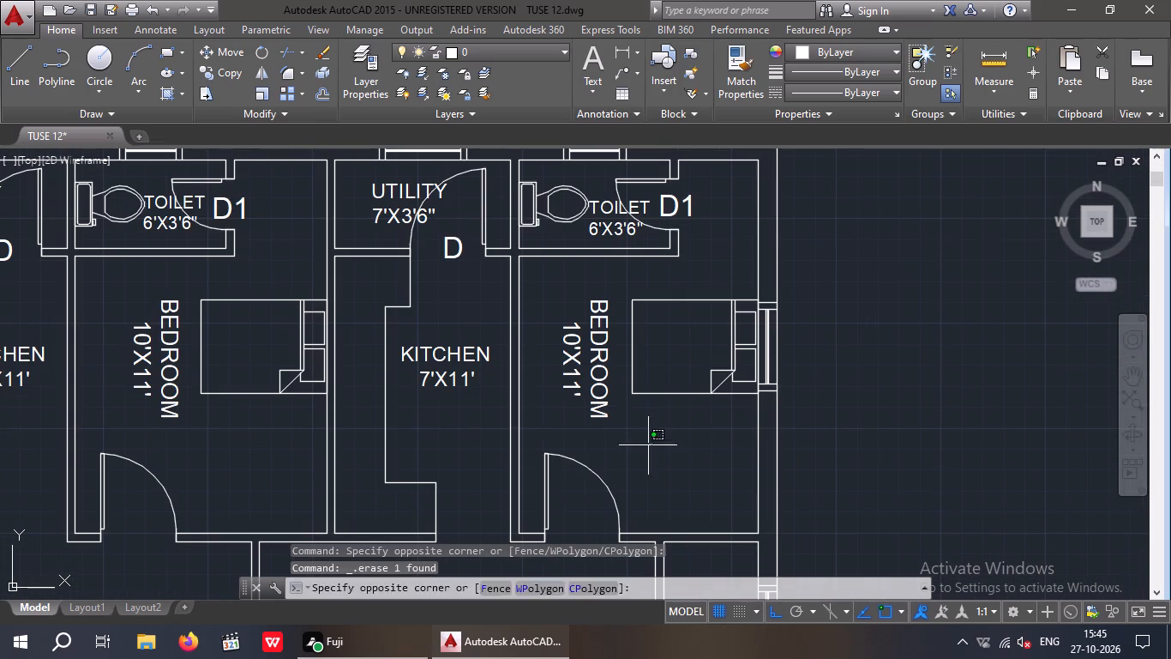
left_click_drag(648, 445, 631, 412)
key("Delete")
left_click_drag(641, 436, 581, 375)
left_click(566, 352)
key("Delete")
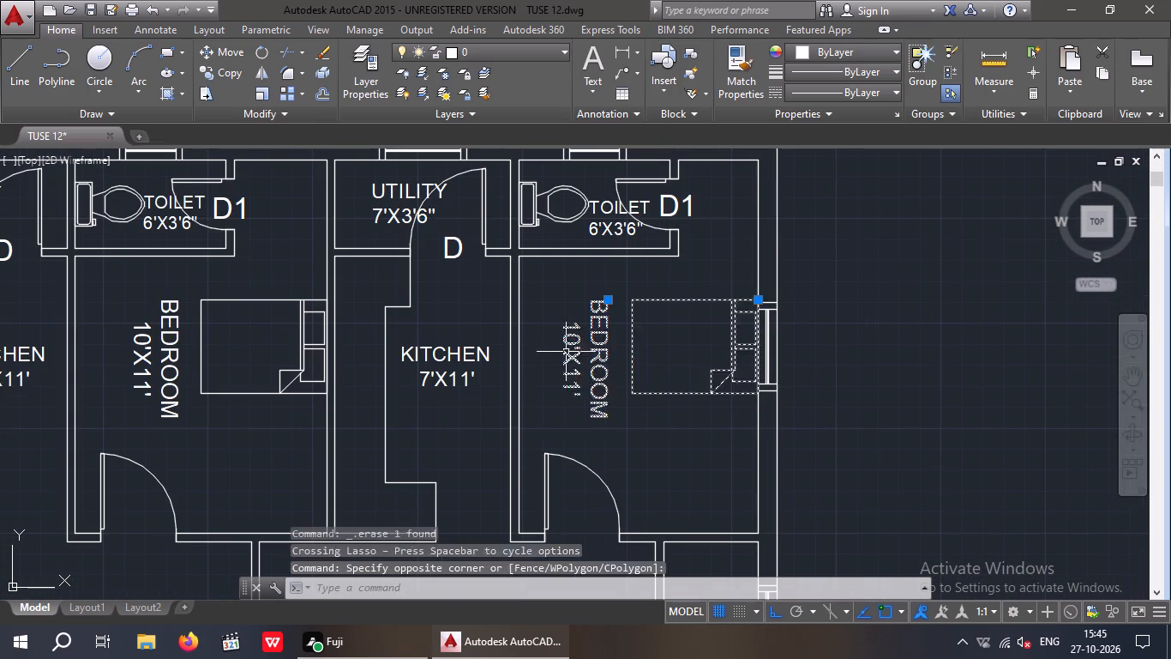
Erase the KITCHEN 7'X11' label in the right flat.
left_click_drag(459, 424, 459, 410)
left_click(445, 354)
key("Delete")
Erase the D1 label, TOILET 6'X3'6" label, door and WC from the right flat's upper toilet.
middle_click_drag(621, 384, 621, 517)
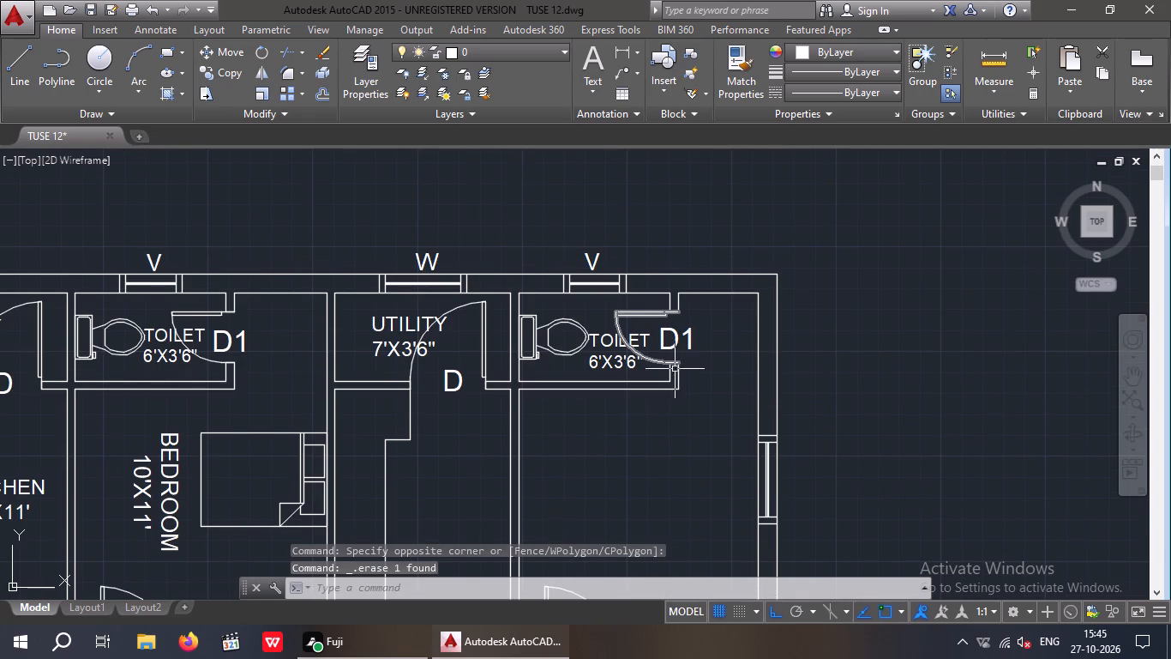
scroll(658, 317, "up", 3)
left_click_drag(807, 467, 800, 463)
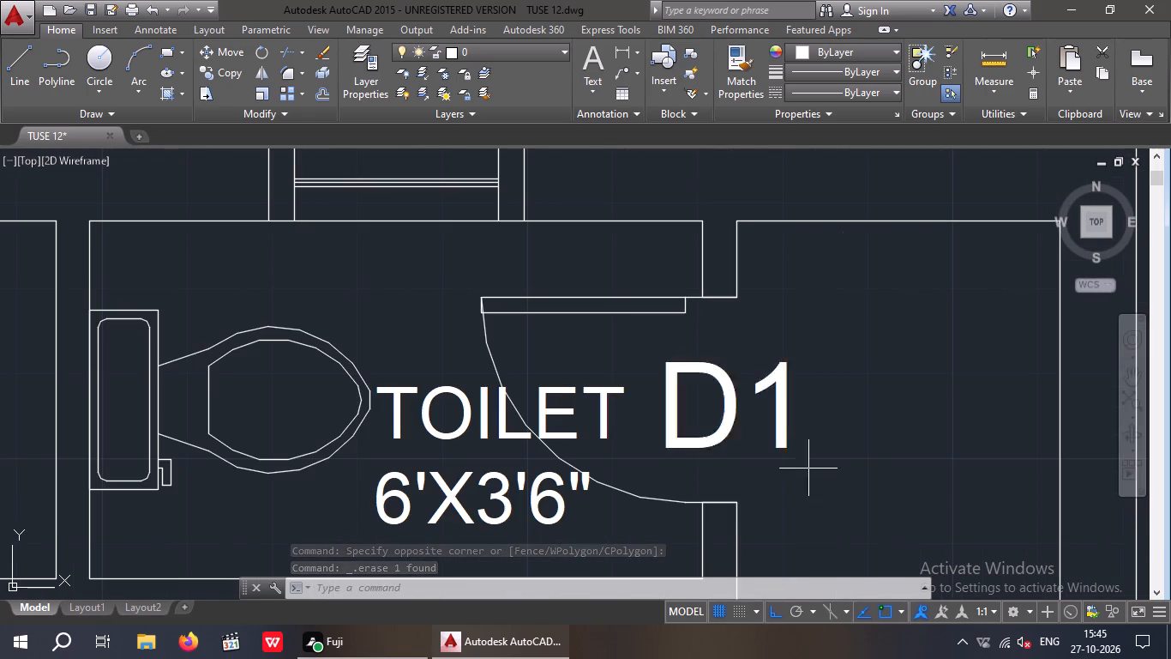
left_click_drag(800, 463, 643, 356)
left_click(643, 350)
key("Delete")
scroll(615, 364, "down", 2)
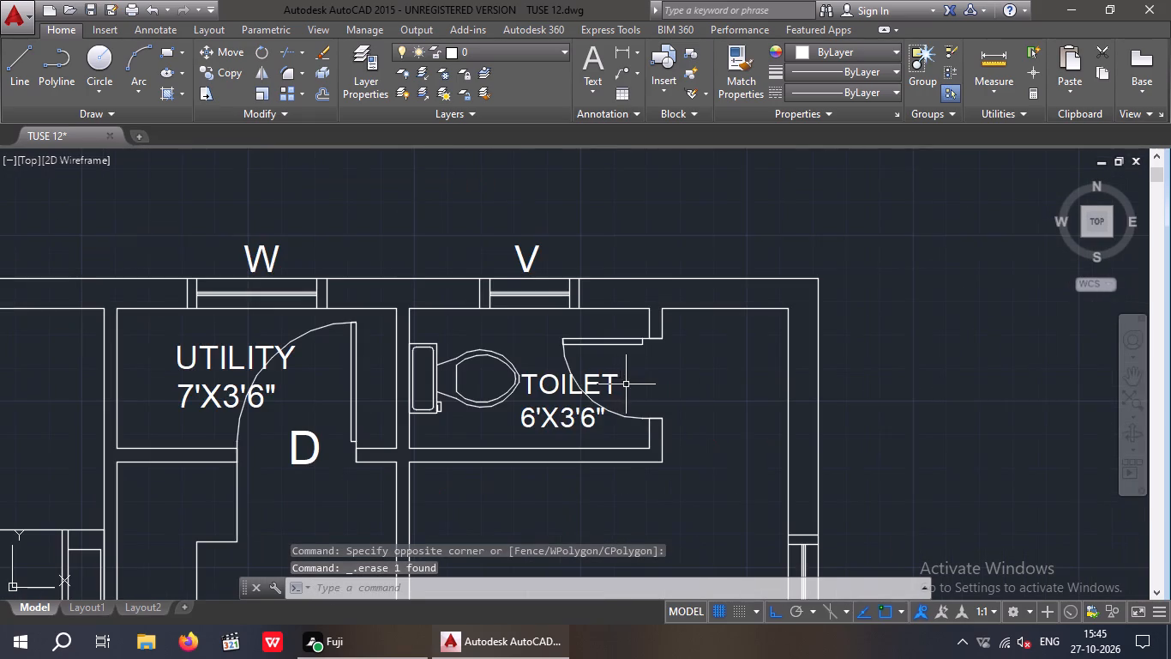
left_click_drag(631, 366, 556, 406)
left_click(470, 415)
key("Delete")
Erase the V label above the right flat's upper toilet ventilator.
scroll(504, 385, "down", 3)
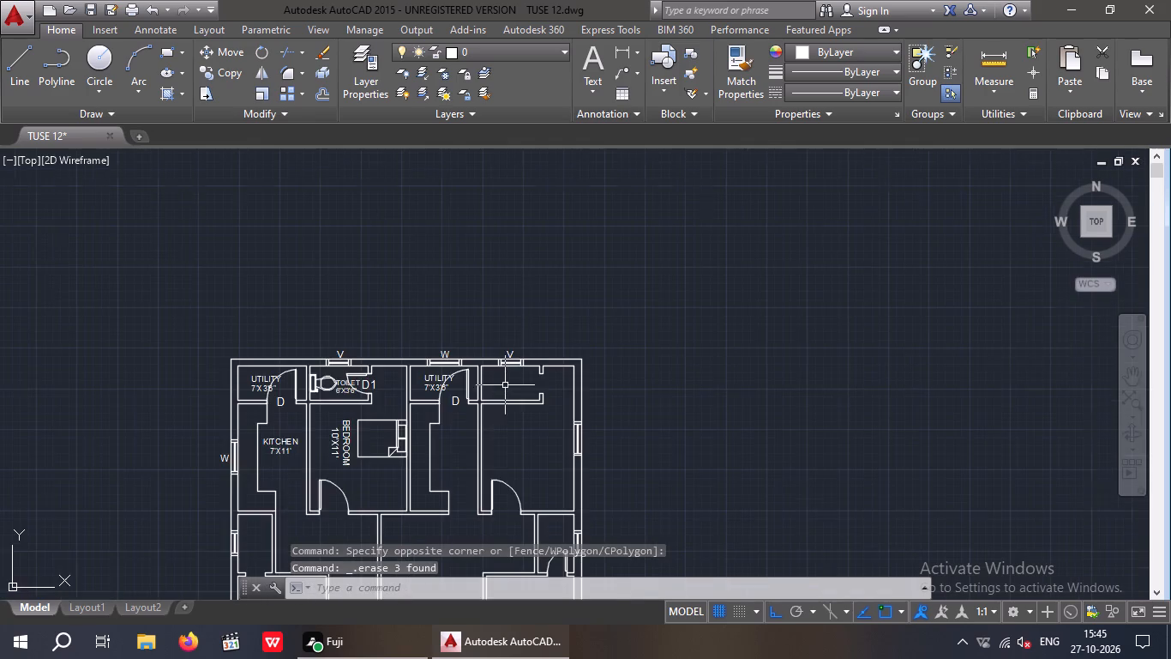
scroll(513, 365, "up", 4)
left_click_drag(508, 236, 495, 287)
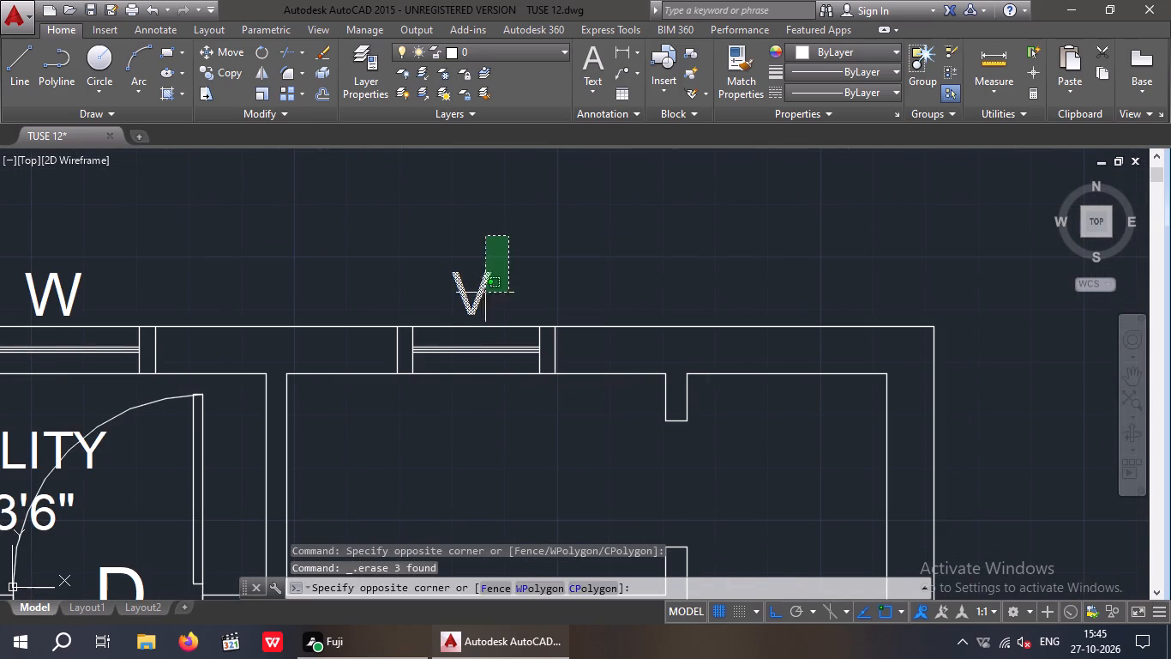
left_click(451, 299)
key("Delete")
Erase the D door label and the UTILITY 7'X3'6" label in the right flat.
middle_click_drag(450, 299, 569, 251)
scroll(581, 239, "down", 2)
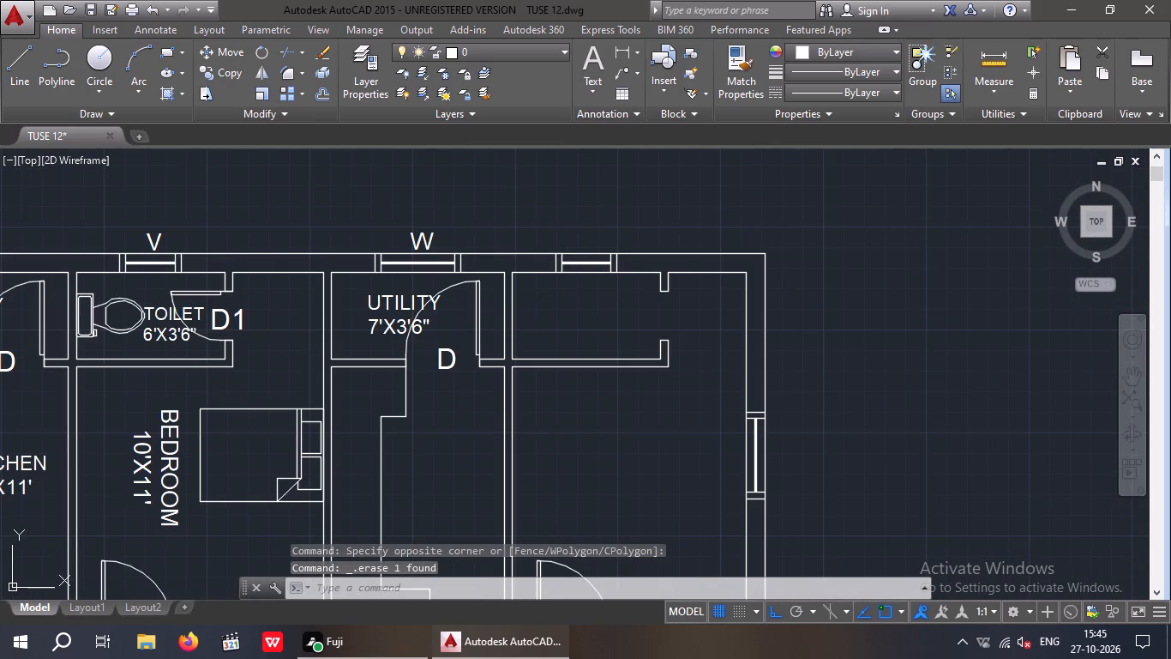
scroll(459, 331, "up", 1)
left_click_drag(472, 405, 431, 366)
left_click(427, 360)
key("Delete")
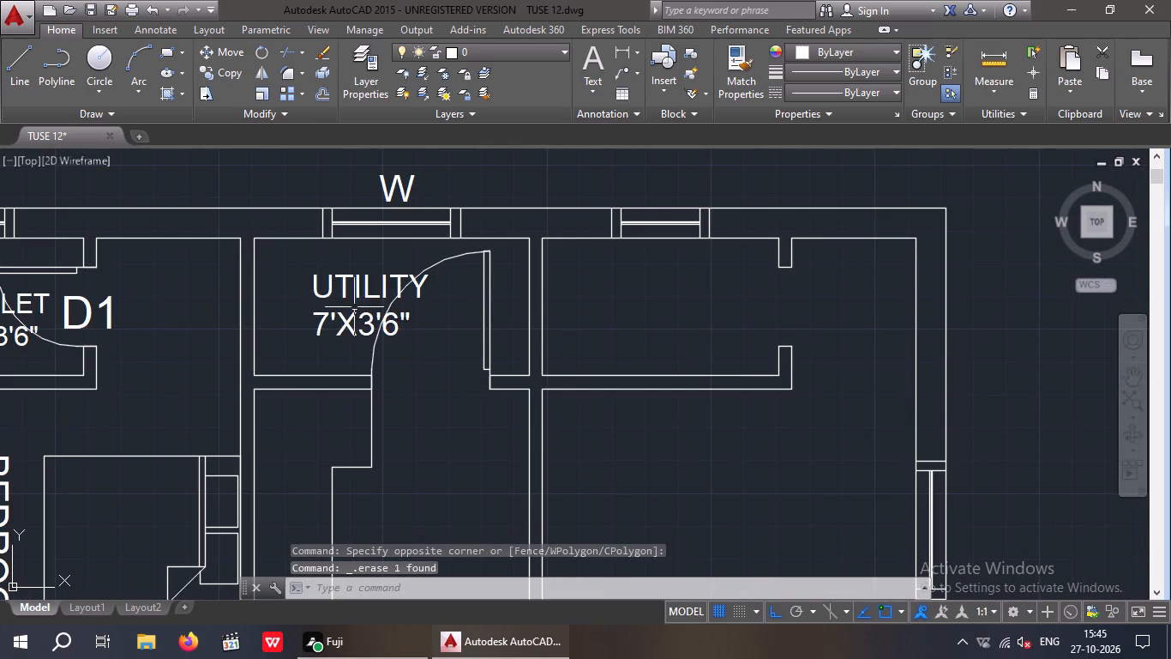
left_click_drag(358, 338, 340, 315)
left_click(335, 297)
key("Delete")
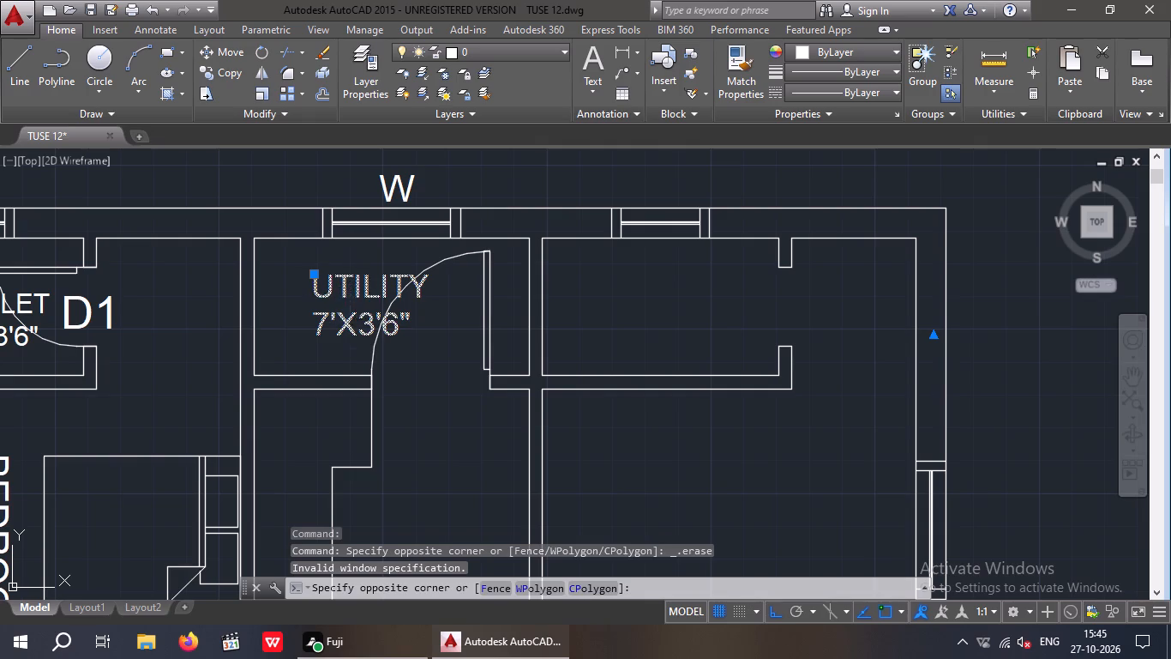
left_click(351, 323)
key("Delete")
Erase the W label above the right flat's utility window.
middle_click_drag(417, 235, 441, 351)
left_click_drag(450, 272, 421, 295)
left_click(410, 298)
key("Delete")
Erase the remaining BEDROOM 10'X11' label and the bed in the left flat.
scroll(429, 266, "down", 2)
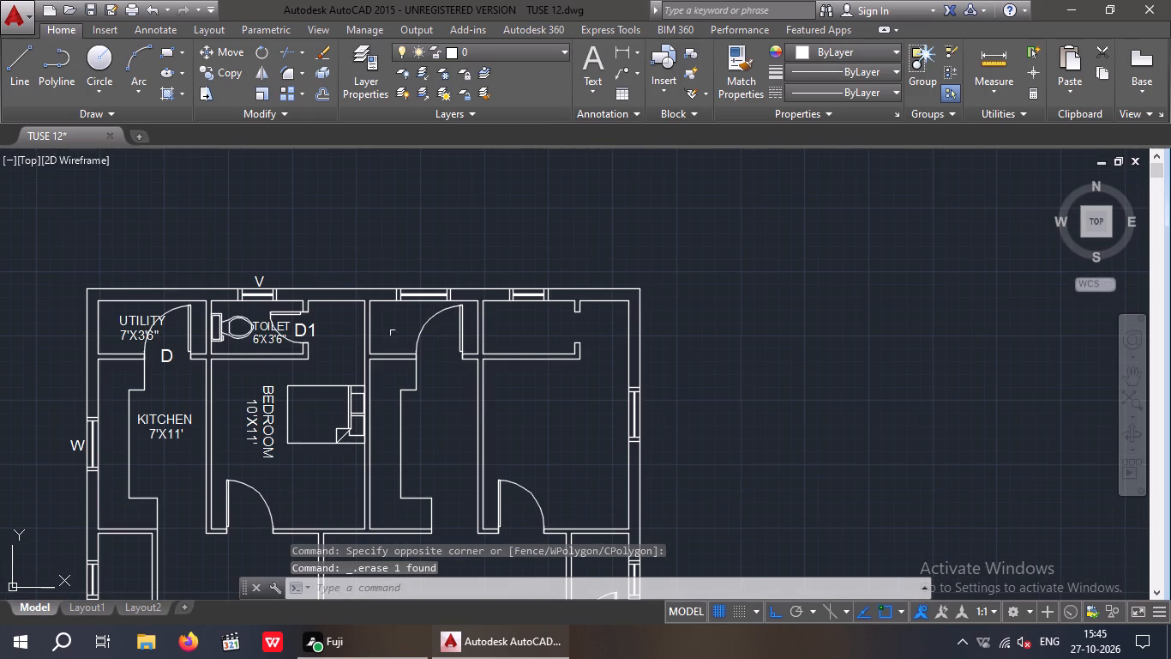
middle_click_drag(330, 414, 373, 363)
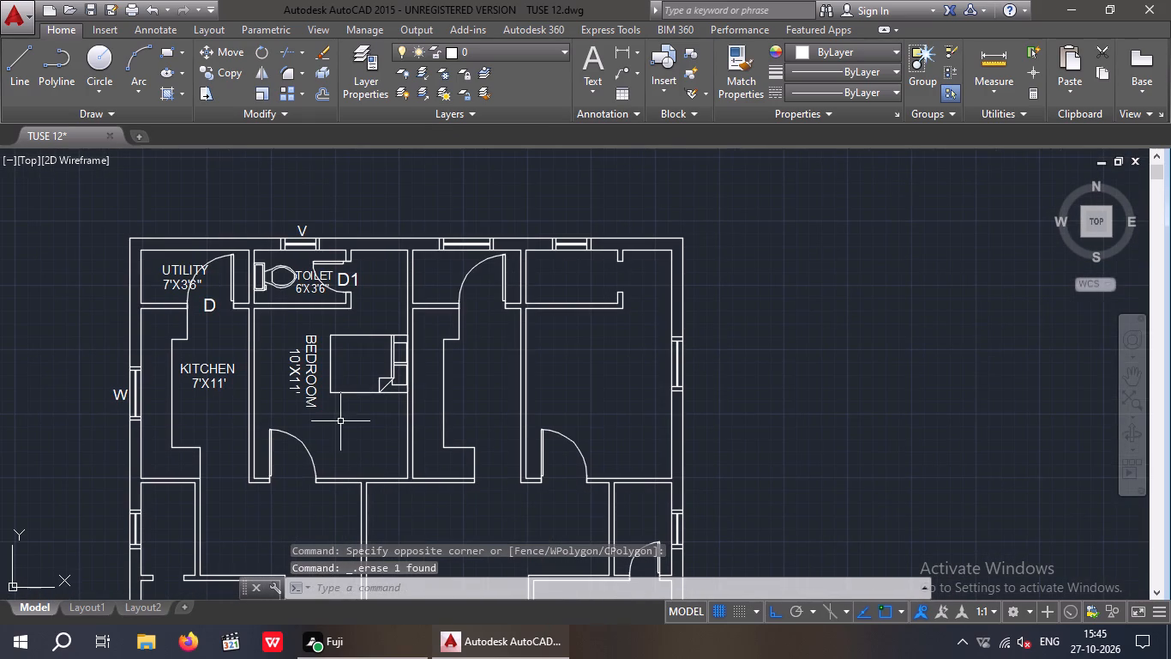
left_click_drag(352, 426, 339, 404)
left_click(297, 348)
key("Delete")
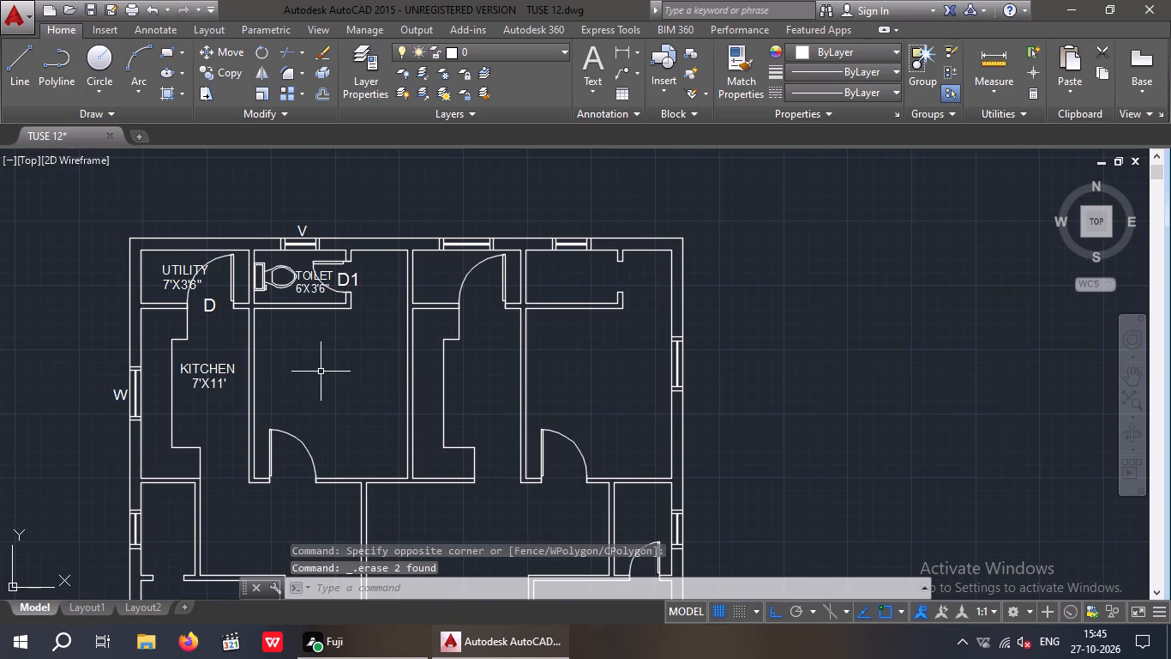
Erase the V label above the left flat's upper toilet ventilator.
scroll(331, 352, "down", 1)
middle_click_drag(331, 352, 366, 438)
scroll(344, 374, "up", 3)
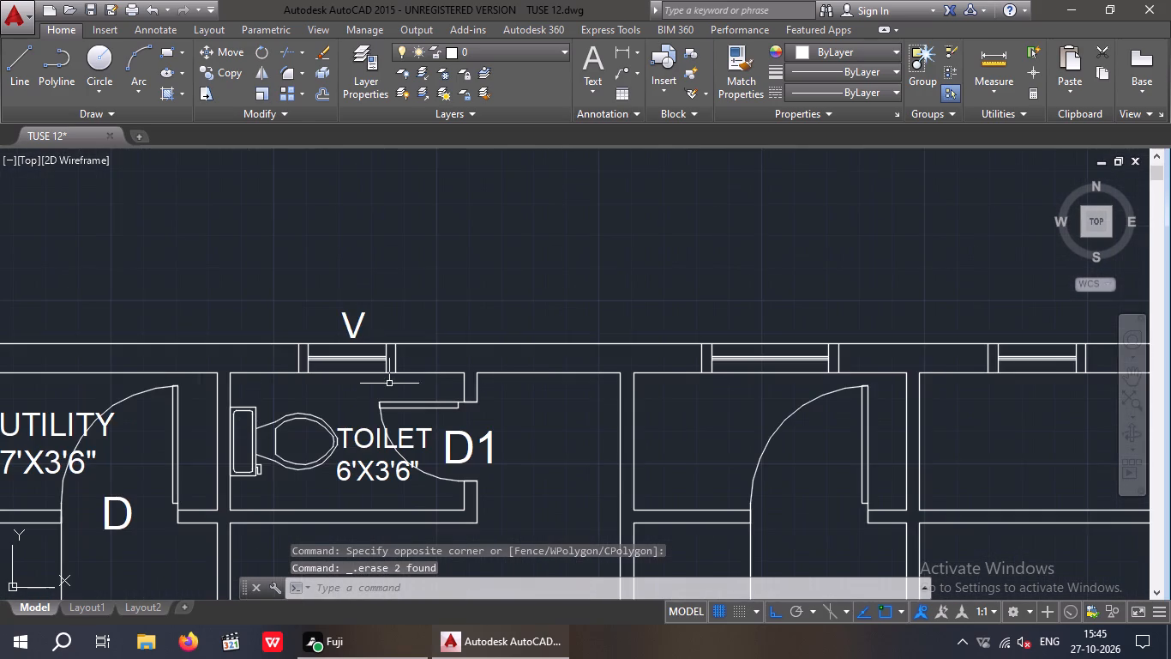
left_click_drag(387, 283, 338, 356)
left_click(334, 336)
key("Delete")
Erase the D1 label, TOILET 6'X3'6" label, door and WC from the left flat's upper toilet.
scroll(346, 317, "down", 2)
scroll(405, 377, "up", 2)
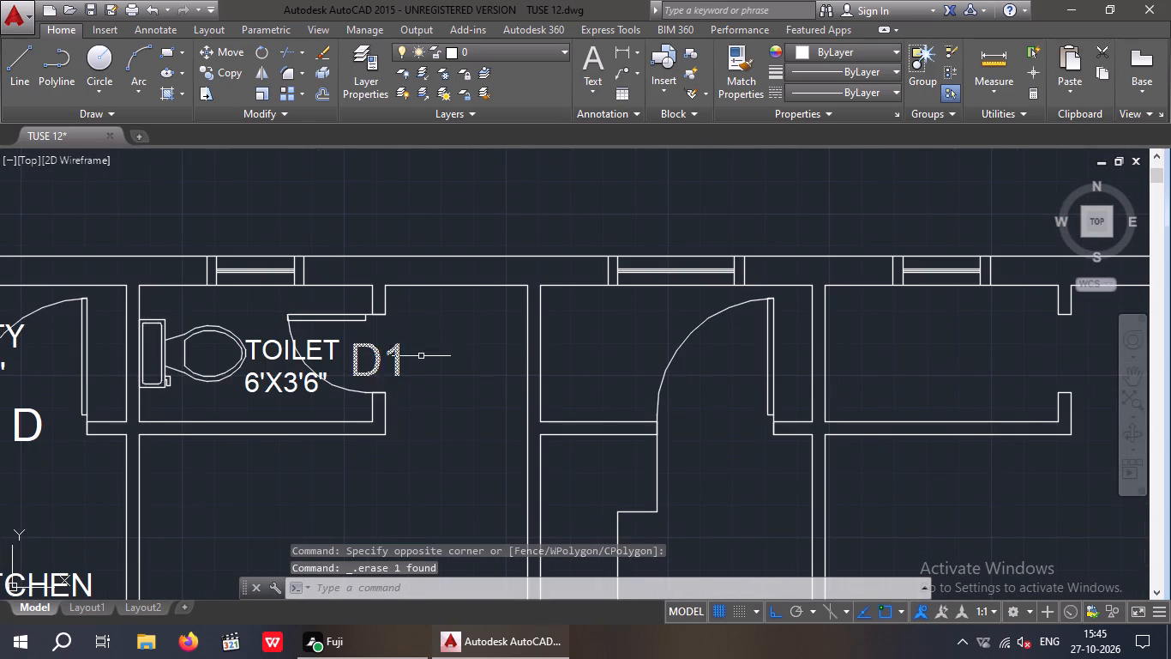
left_click_drag(424, 333, 405, 352)
left_click(270, 383)
key("Delete")
left_click_drag(285, 382, 267, 390)
left_click(222, 357)
key("Delete")
Erase the W label beside the left flat's kitchen window.
scroll(242, 356, "down", 3)
middle_click_drag(283, 405, 426, 370)
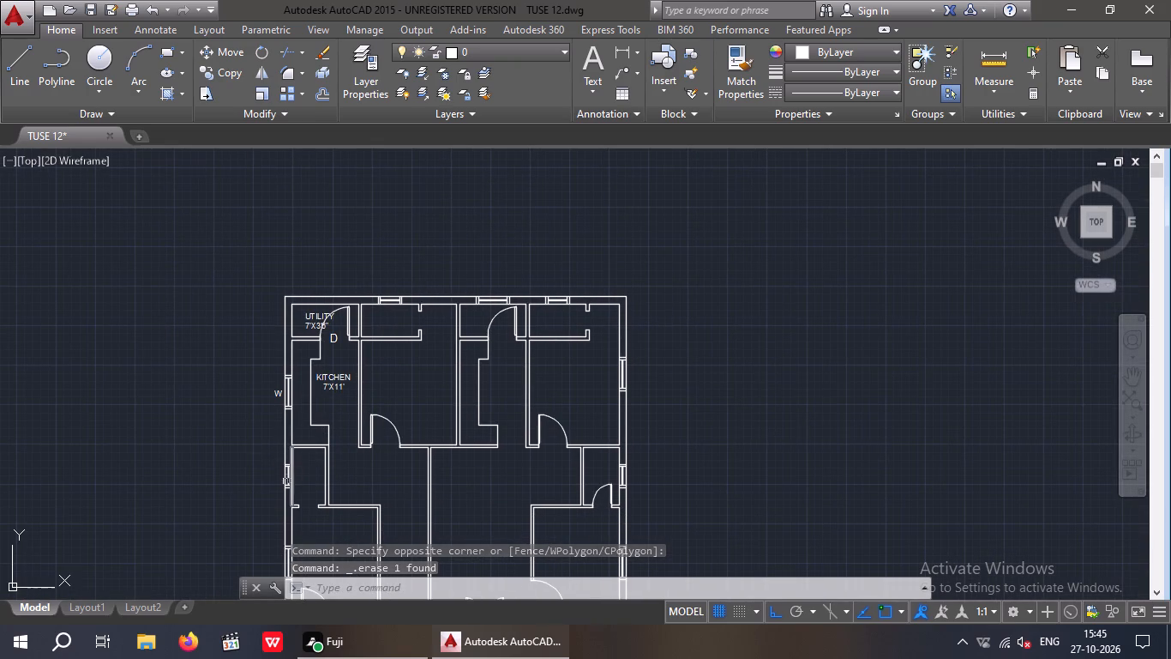
scroll(276, 395, "up", 4)
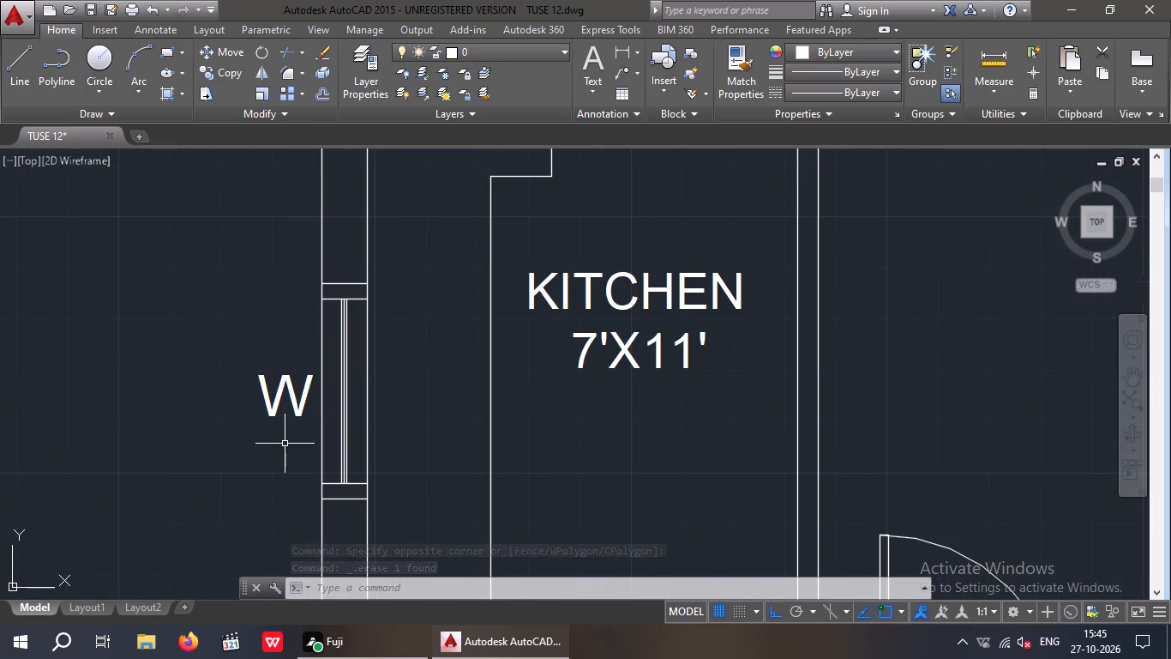
left_click_drag(285, 444, 267, 413)
key("Delete")
left_click(230, 335)
key("Delete")
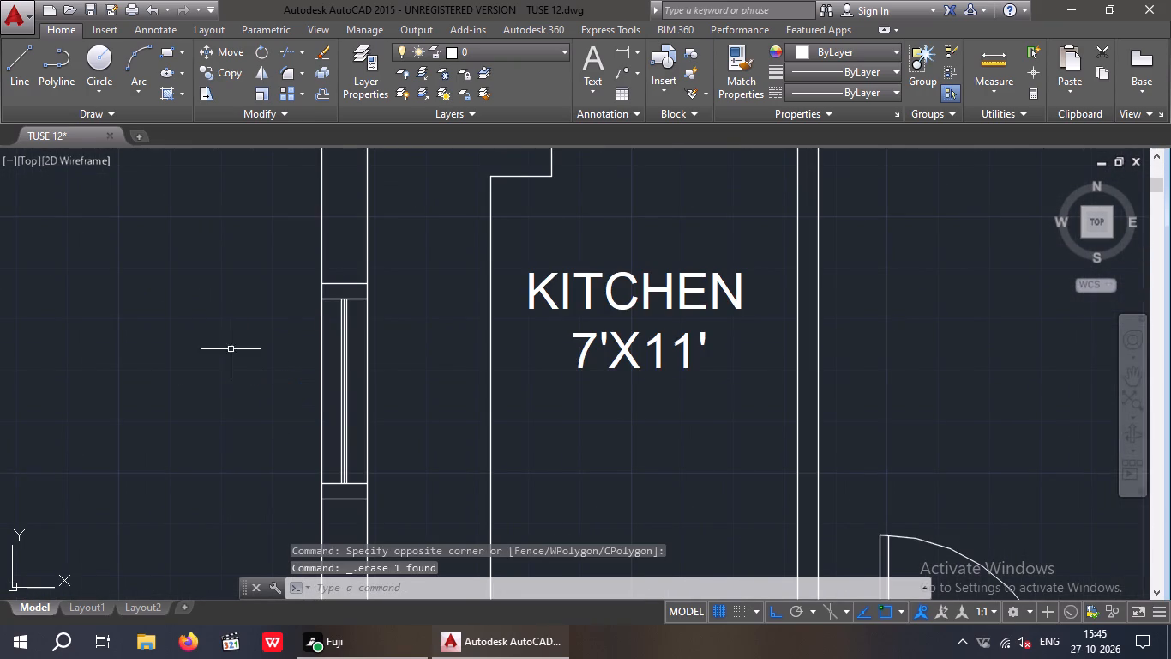
Erase the remaining KITCHEN 7'X11' label in the left flat.
scroll(233, 371, "down", 2)
middle_click_drag(237, 392, 224, 444)
left_click_drag(394, 463, 376, 442)
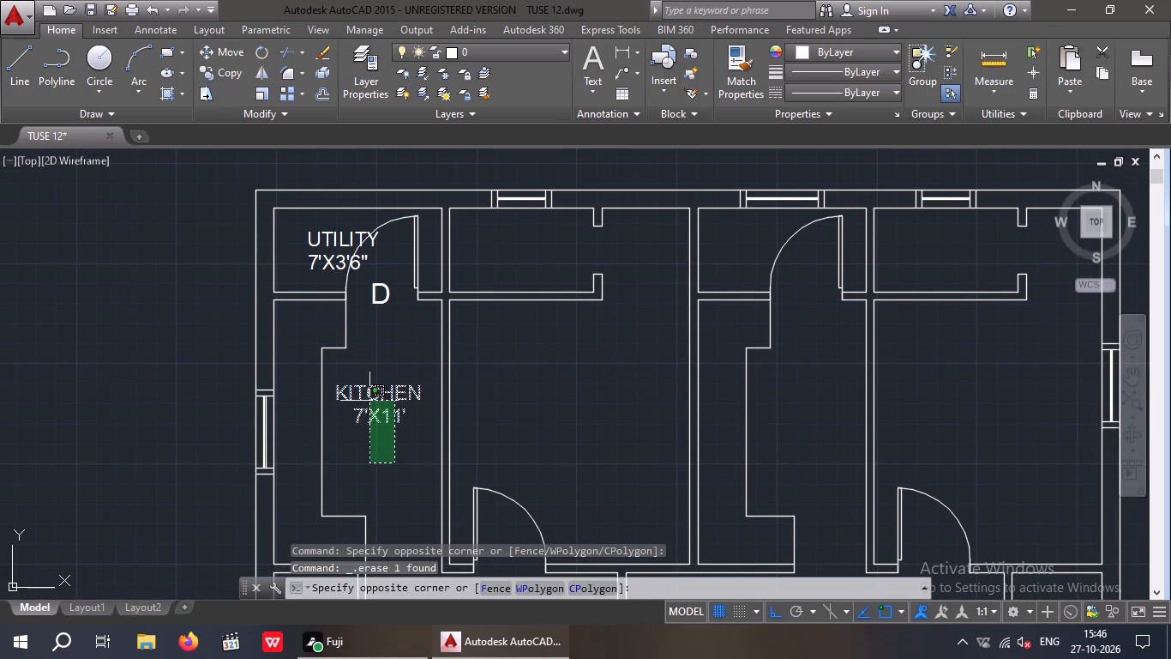
left_click(369, 401)
key("Delete")
middle_click_drag(390, 458, 399, 544)
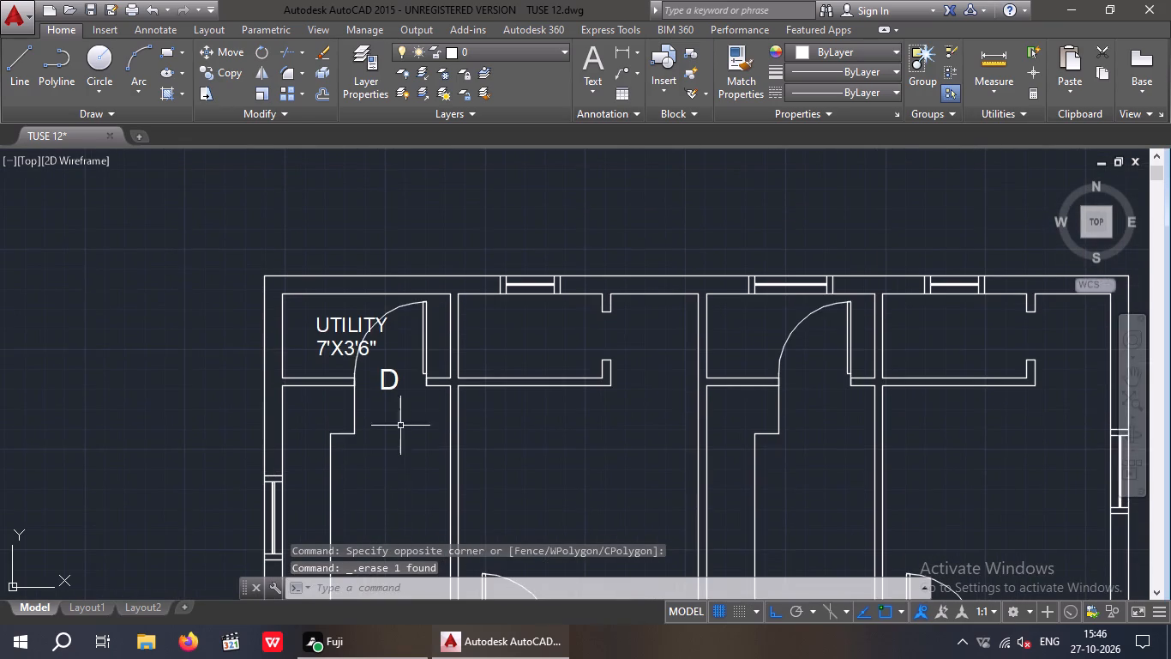
Erase the D label, UTILITY 7'X3'6" label and door from the left flat's utility.
scroll(403, 402, "up", 1)
left_click_drag(405, 424, 372, 396)
left_click(357, 350)
key("Delete")
middle_click_drag(395, 434, 410, 482)
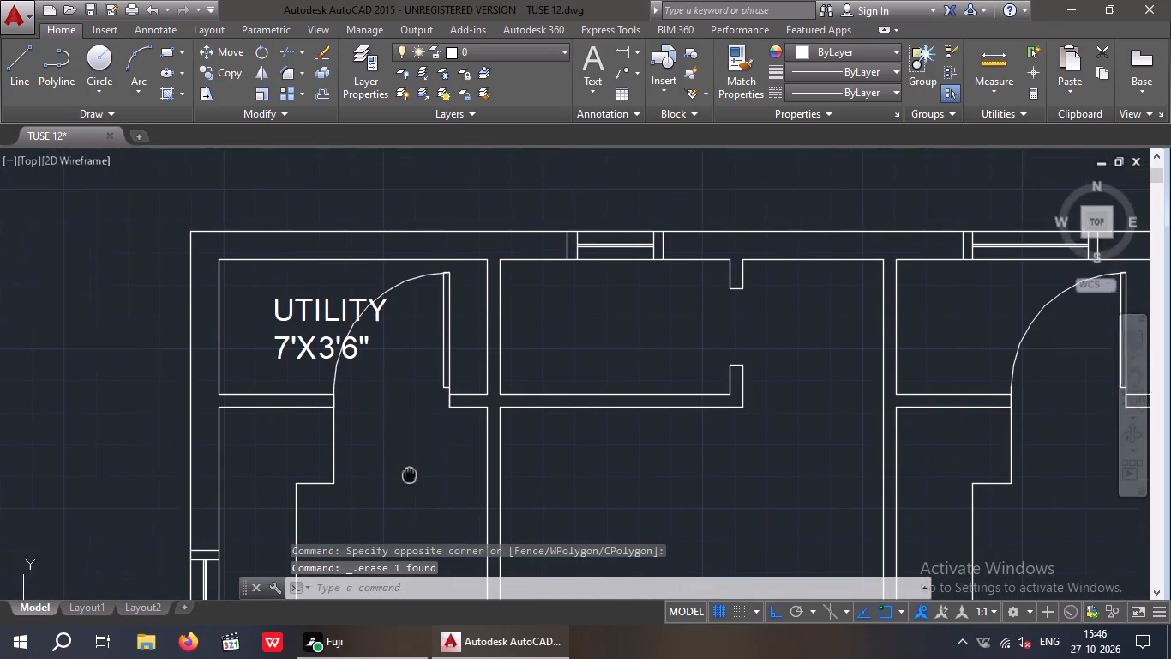
middle_click_drag(410, 482, 412, 532)
left_click_drag(390, 446, 388, 455)
left_click(344, 407)
key("Delete")
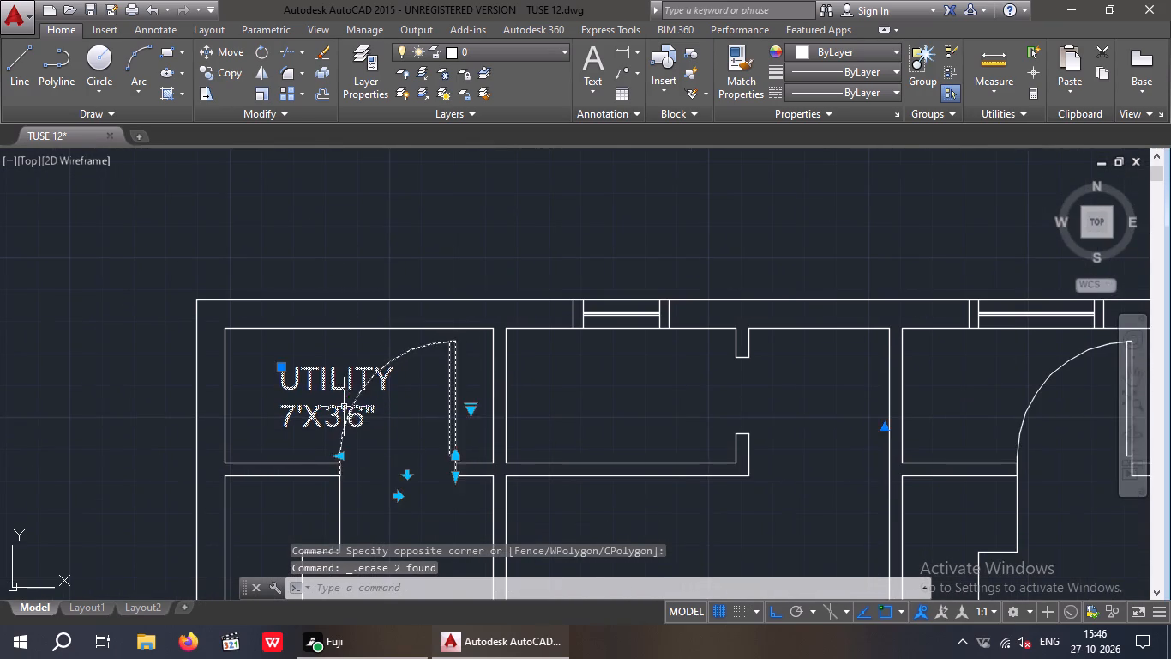
Draw vertical construction lines through the two outer bottom corners of the front room at the plan's lower left.
scroll(358, 414, "down", 3)
middle_click_drag(387, 432, 388, 375)
middle_click_drag(395, 436, 388, 247)
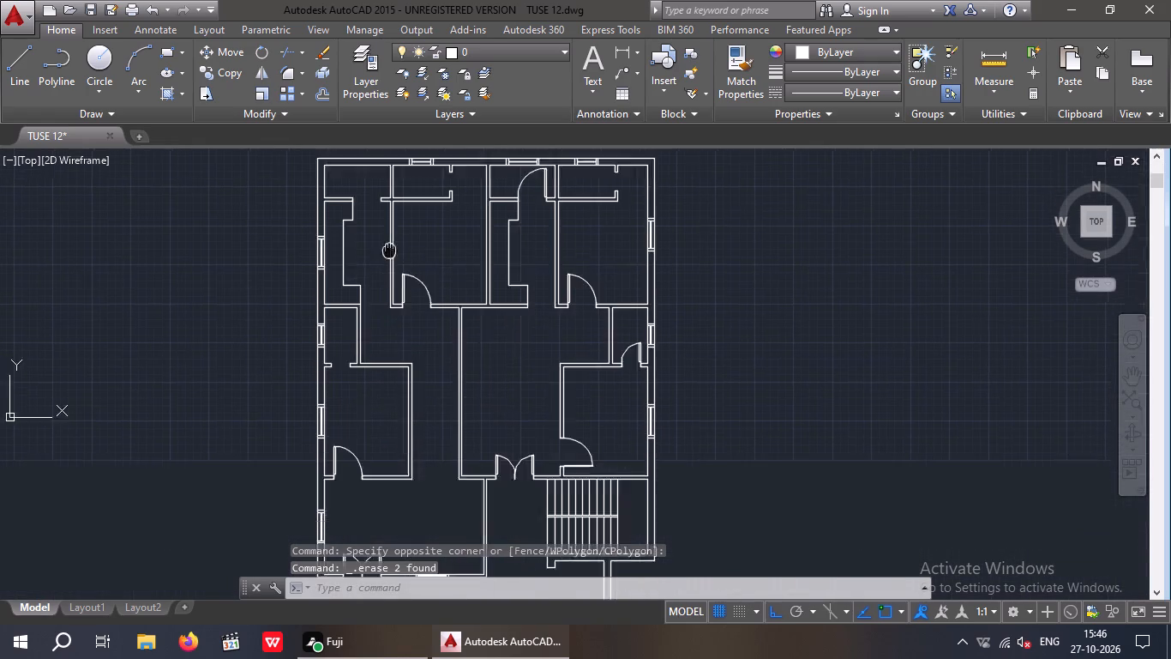
middle_click_drag(388, 247, 388, 244)
scroll(402, 280, "down", 1)
middle_click_drag(461, 354, 480, 282)
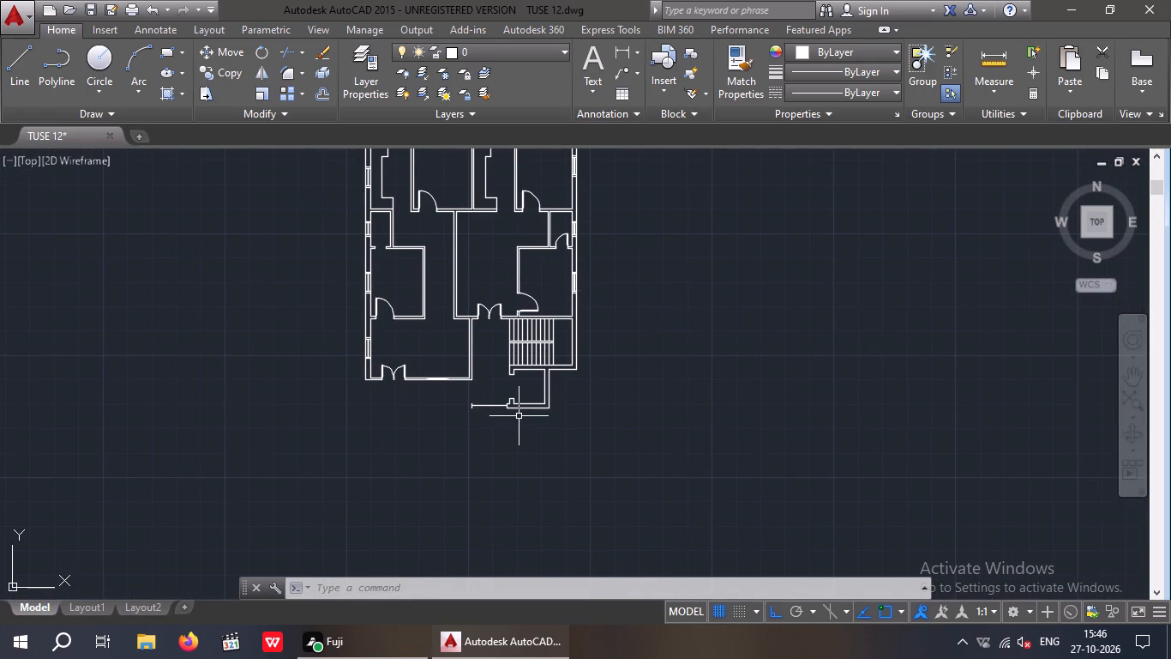
key("Escape")
key("Escape")
key("Escape")
key("x")
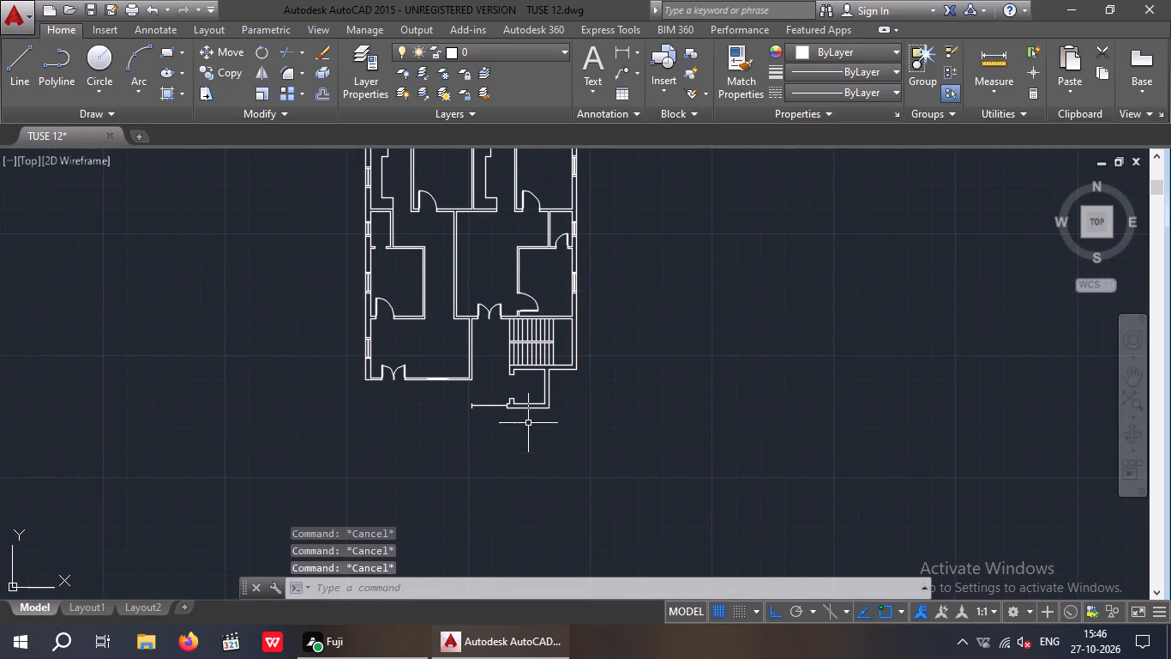
type("L V")
key("space")
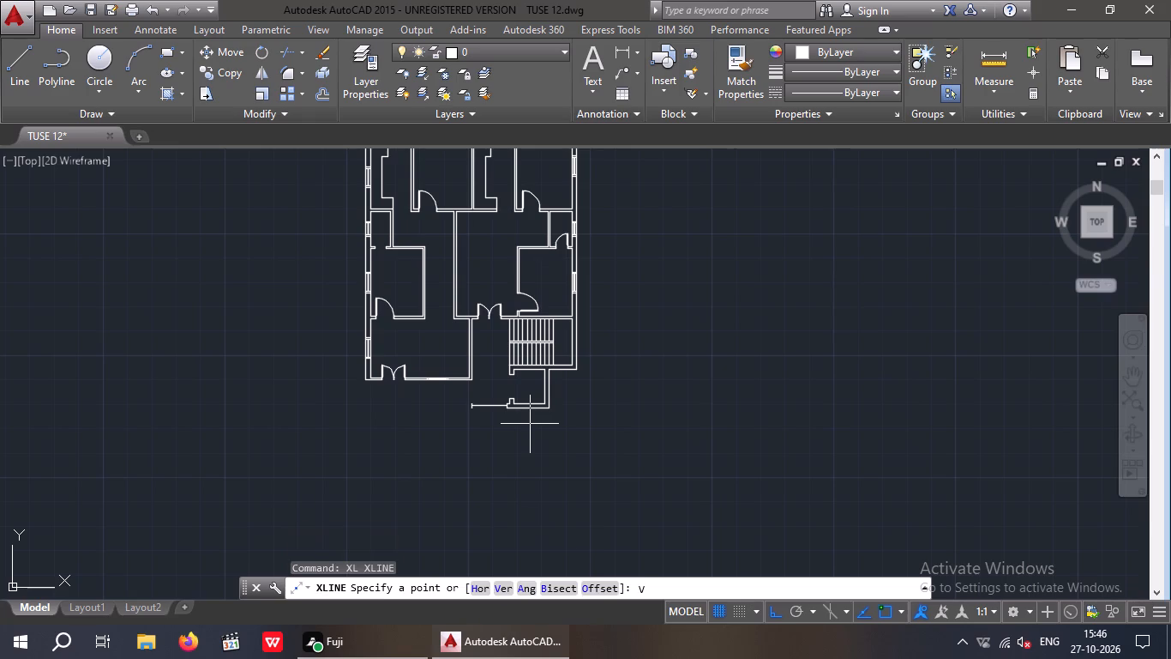
scroll(337, 396, "up", 3)
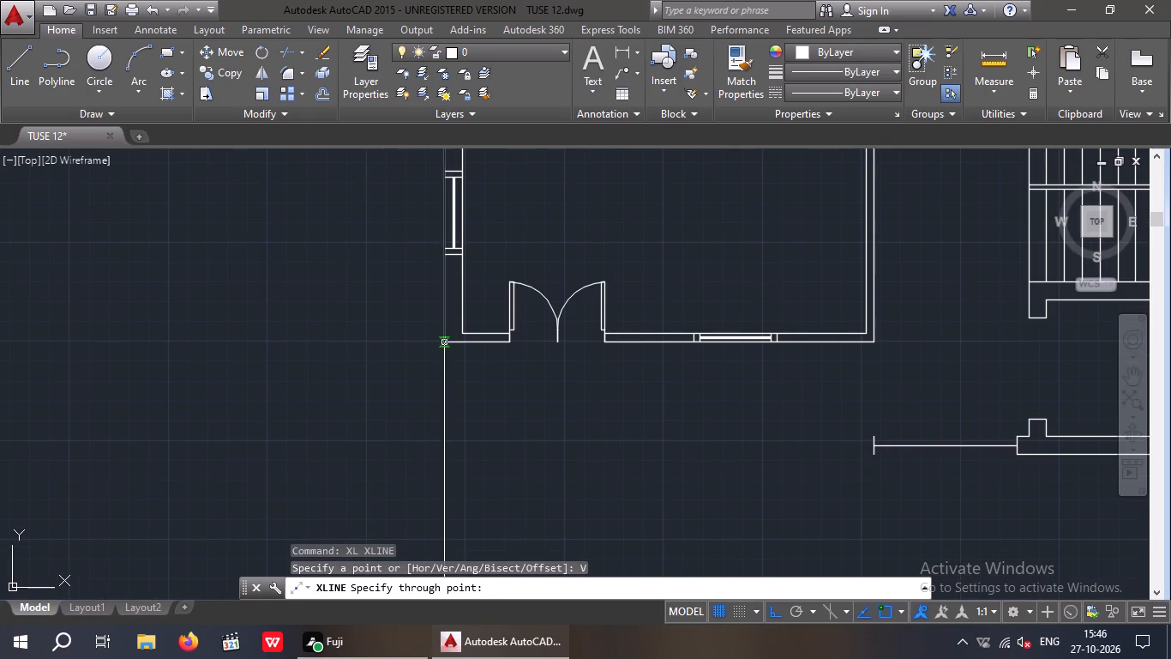
left_click(441, 343)
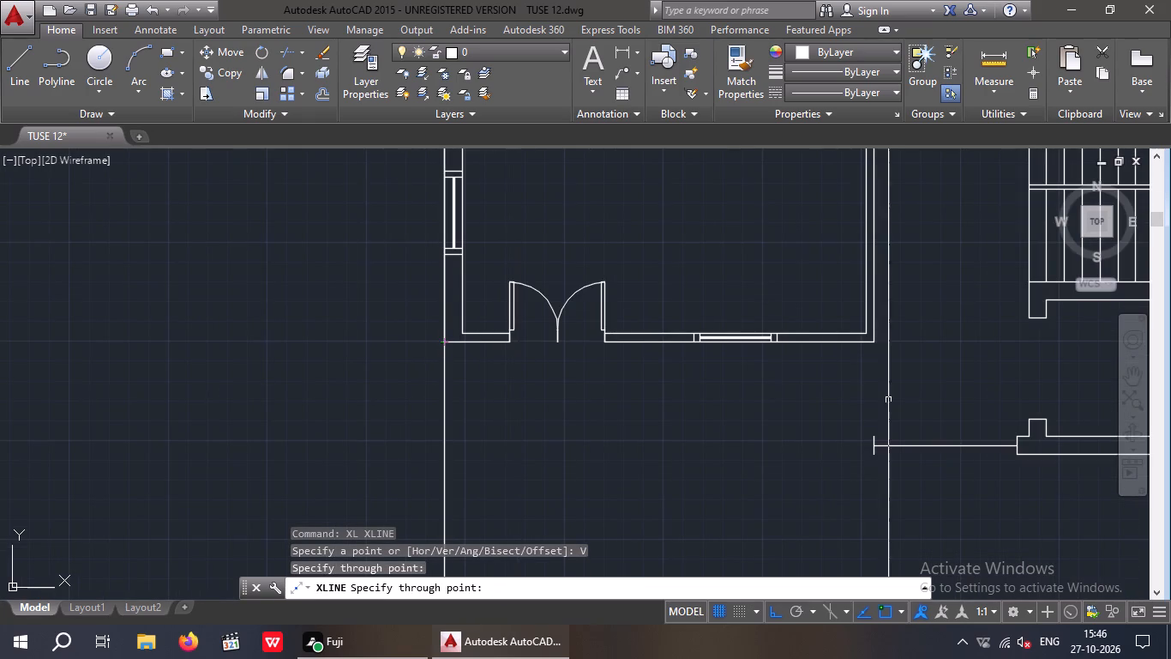
left_click(874, 342)
Add vertical construction lines through the building's lower-right outer corner and both outer bottom corners of the space projecting below the staircase.
middle_click_drag(772, 450, 560, 456)
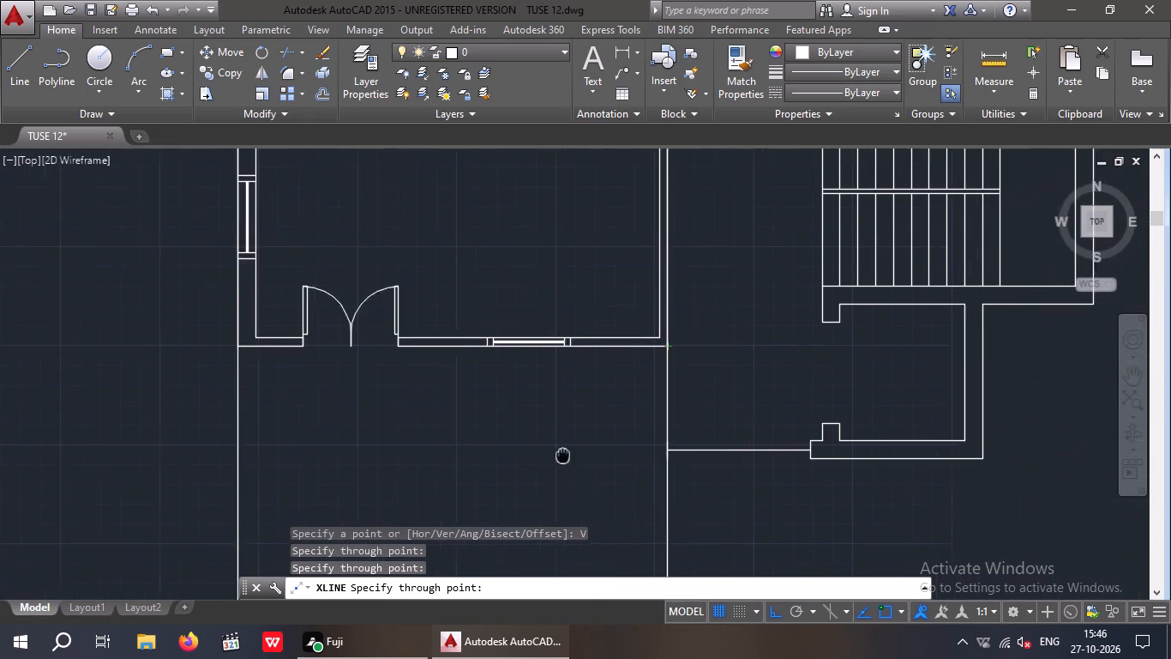
middle_click_drag(560, 456, 548, 456)
scroll(557, 440, "down", 2)
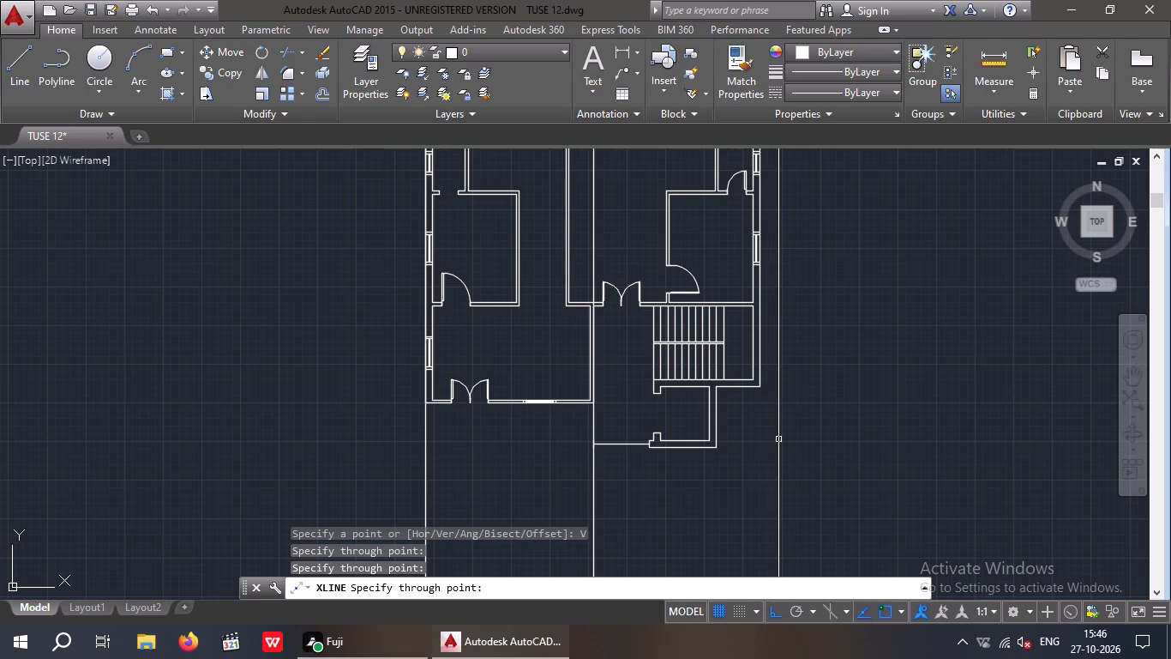
left_click(759, 383)
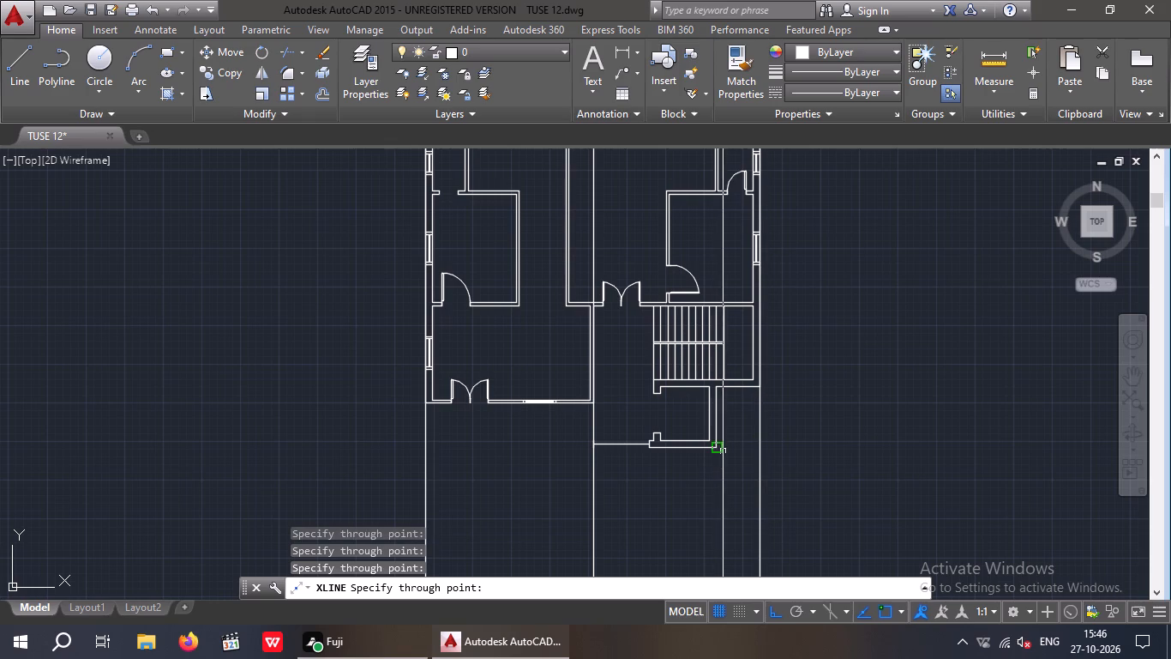
left_click(720, 444)
scroll(647, 455, "up", 2)
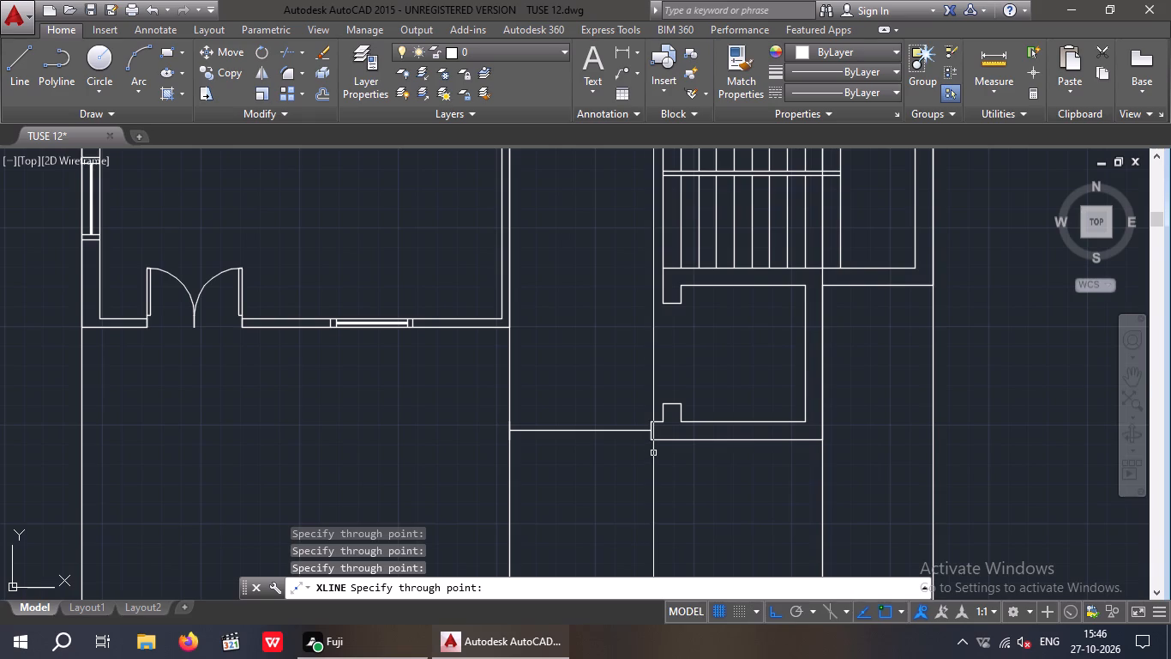
left_click(652, 441)
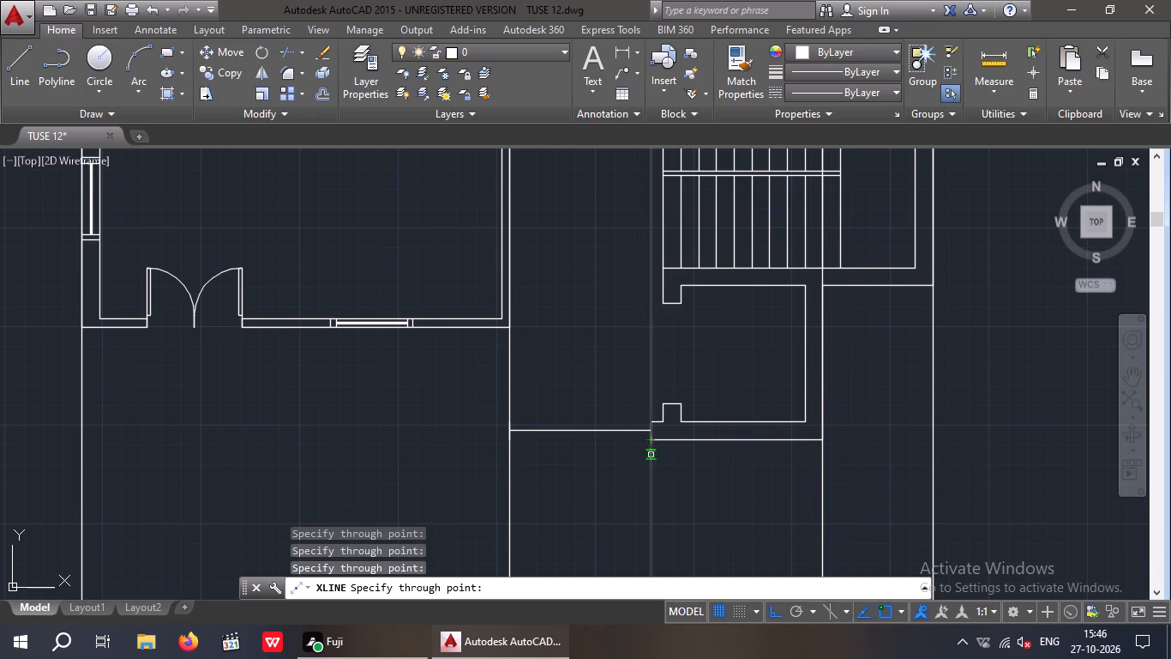
scroll(651, 450, "down", 3)
middle_click_drag(650, 471, 628, 410)
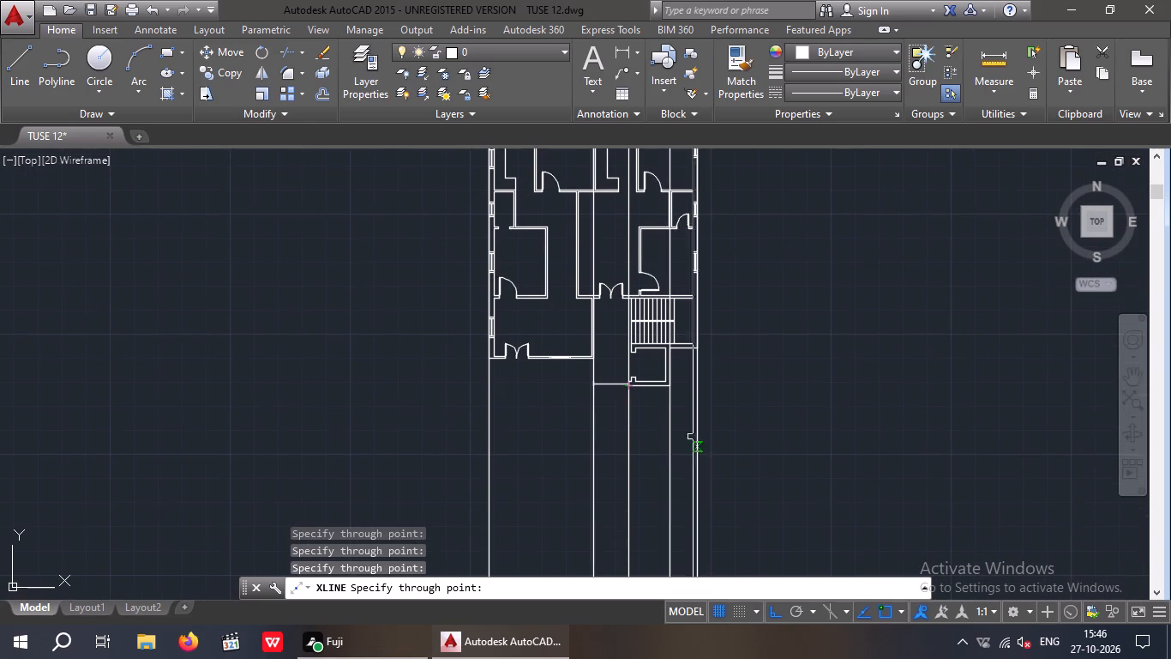
middle_click_drag(680, 387, 662, 318)
middle_click_drag(730, 403, 714, 323)
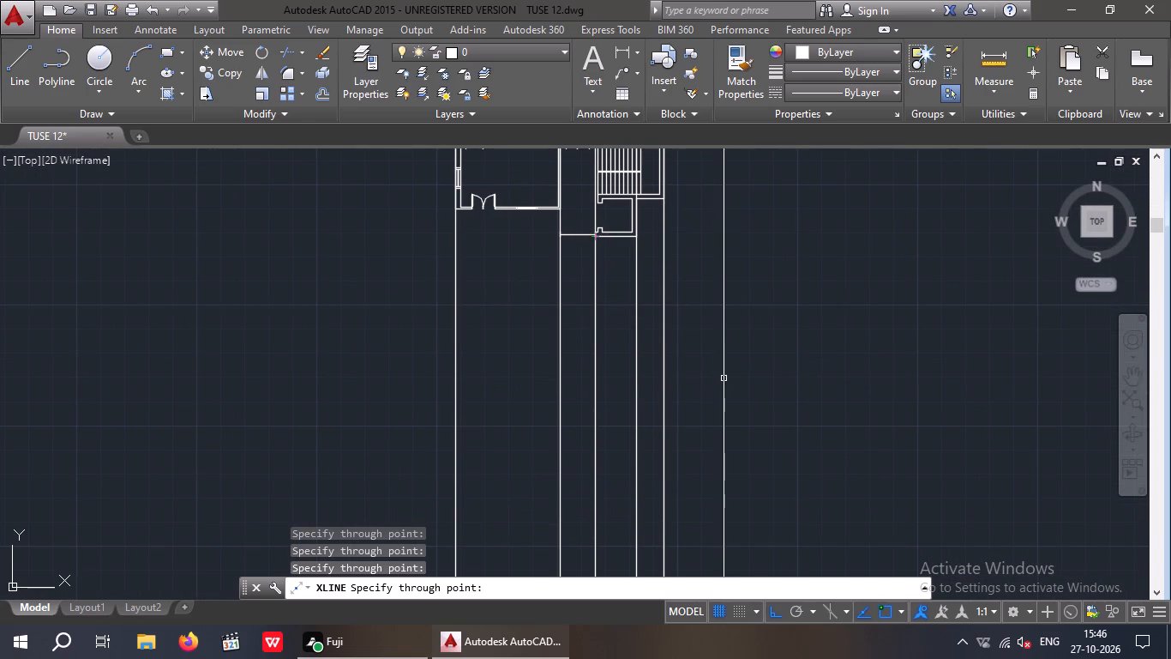
key("Escape")
key("Escape")
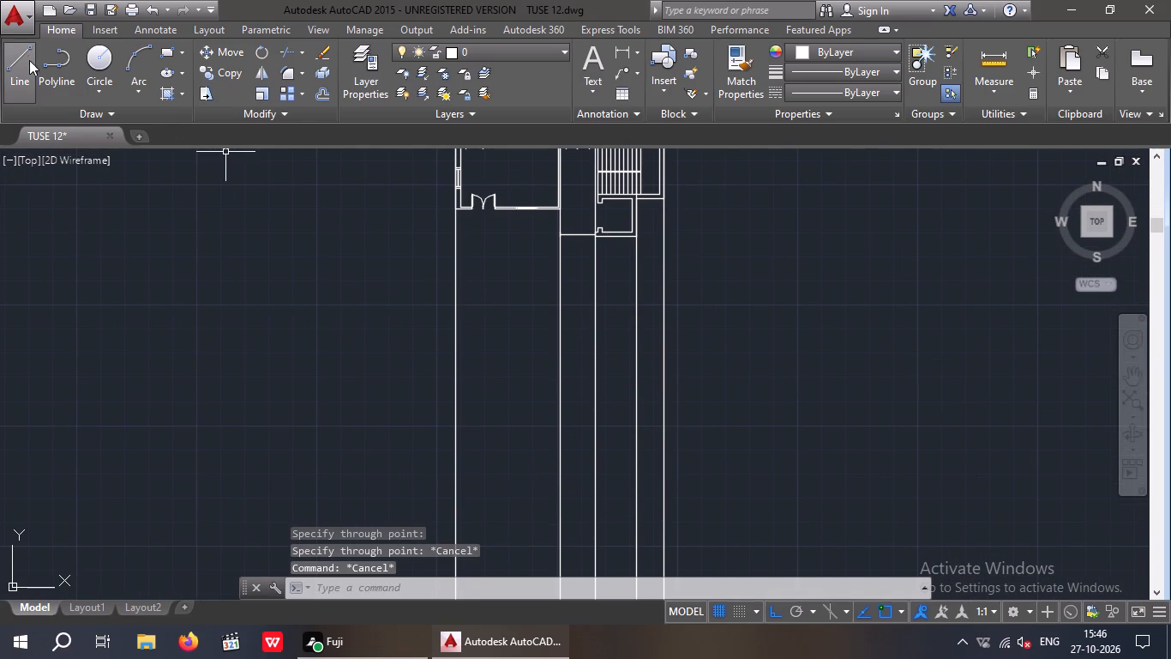
Draw a horizontal line about 41'-9" long across all five vertical construction lines, well below the plan.
left_click(22, 60)
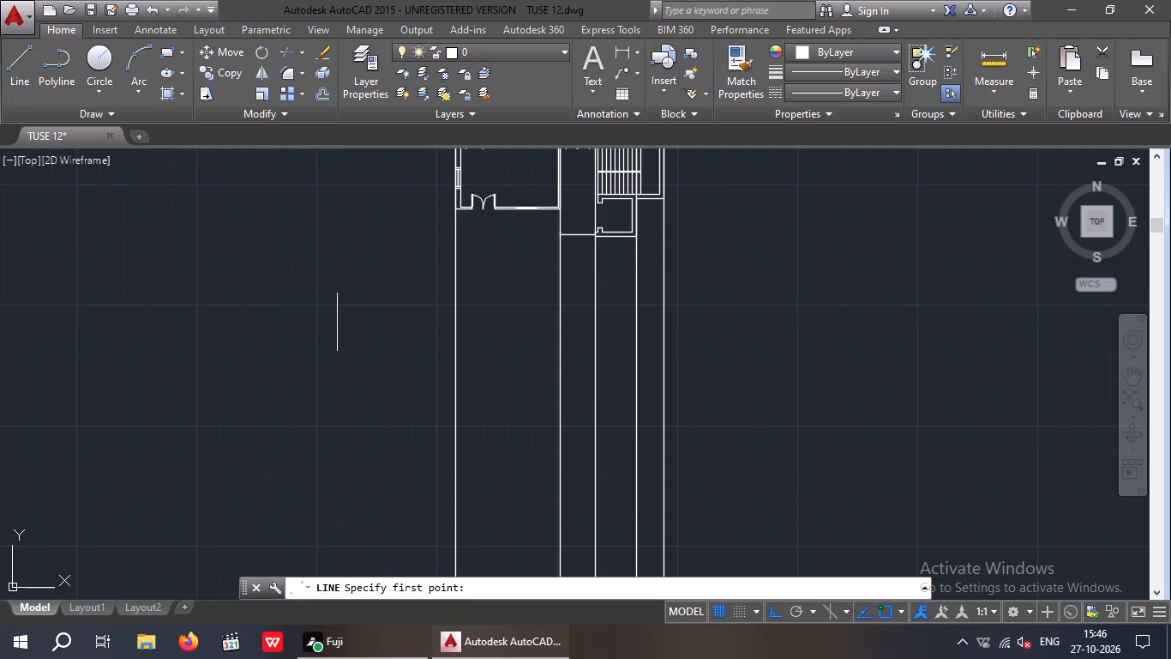
middle_click_drag(337, 322, 320, 238)
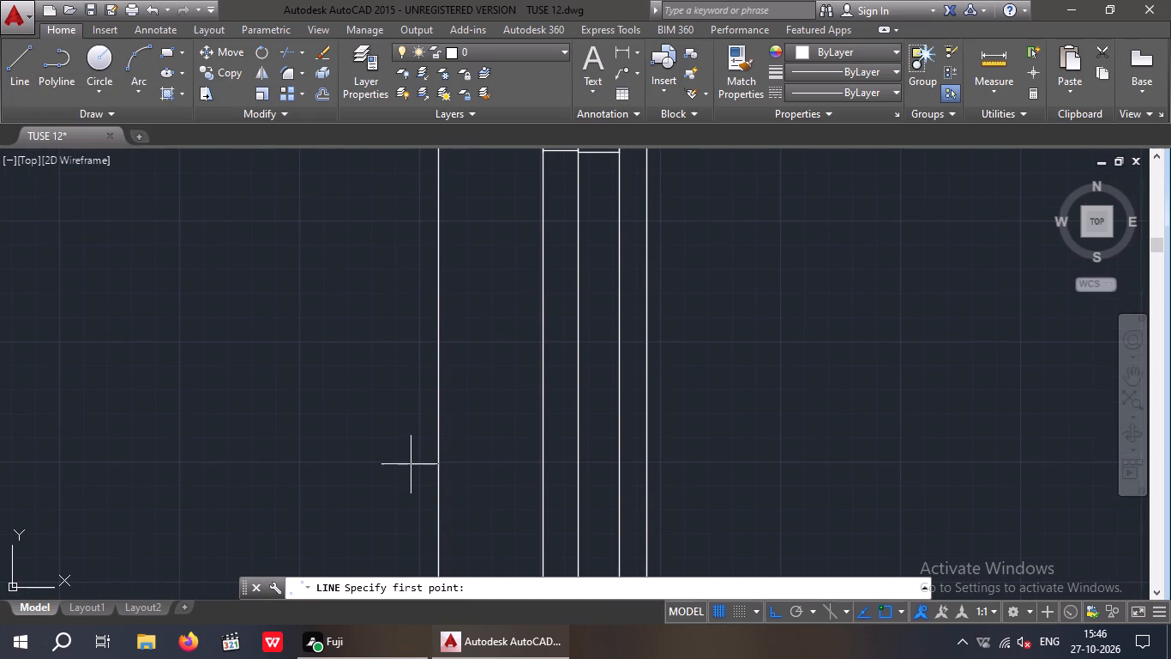
left_click(420, 460)
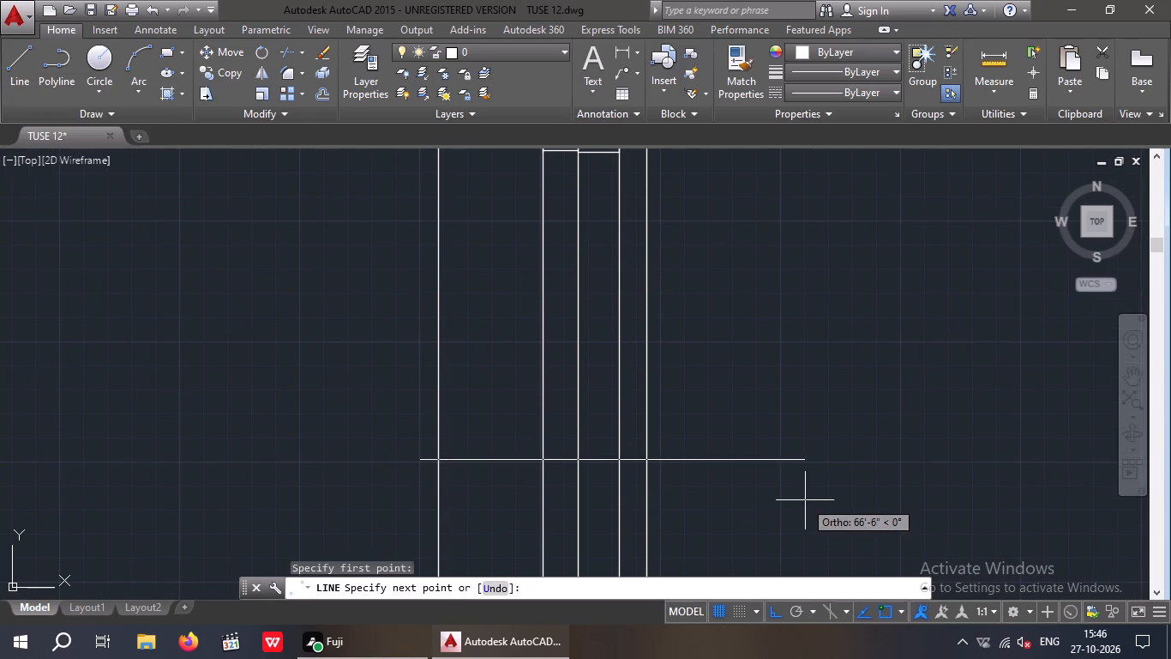
left_click(663, 463)
key("Escape")
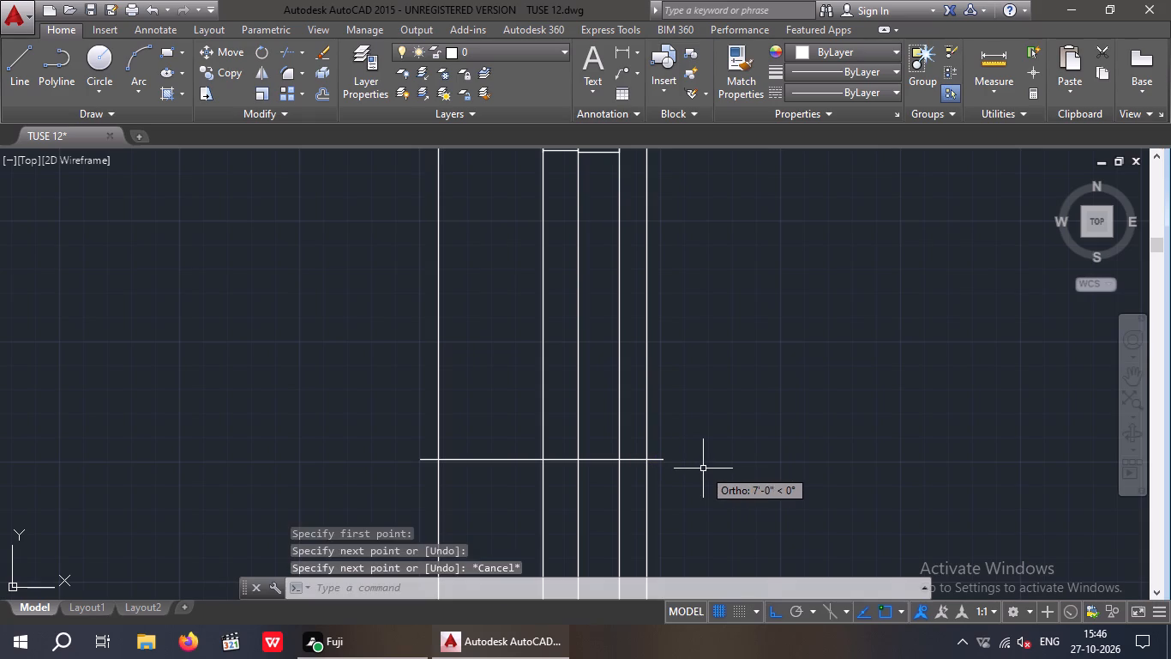
key("Escape")
key("Escape")
key("Escape")
Offset the horizontal base line 5" upward.
key("o")
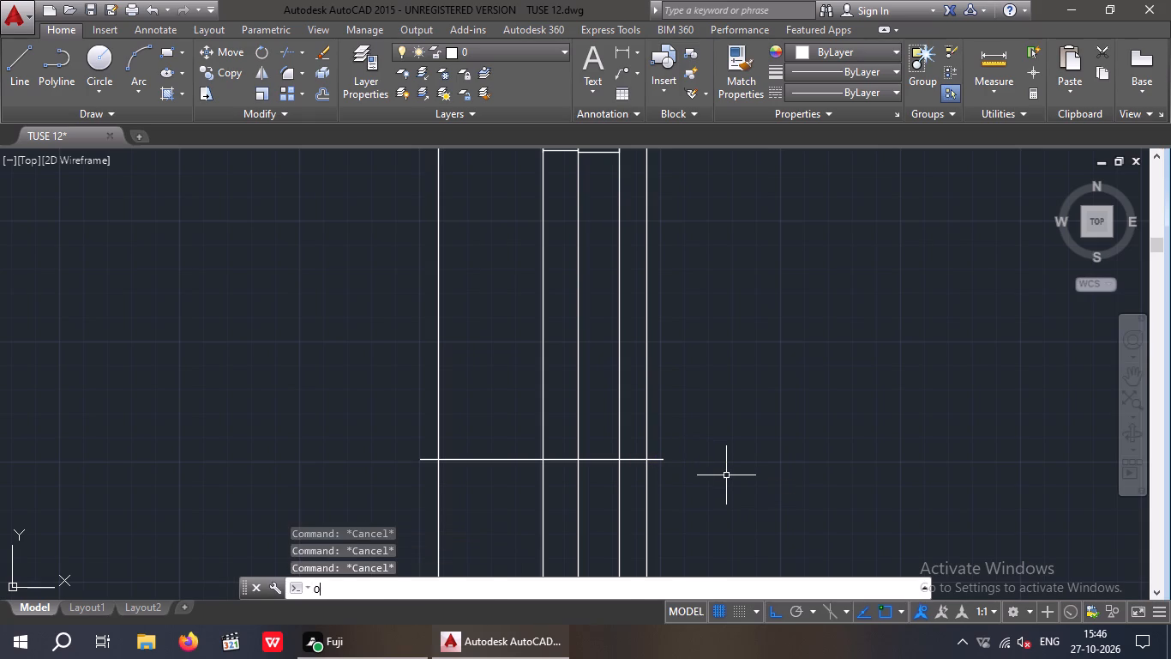
key("Return")
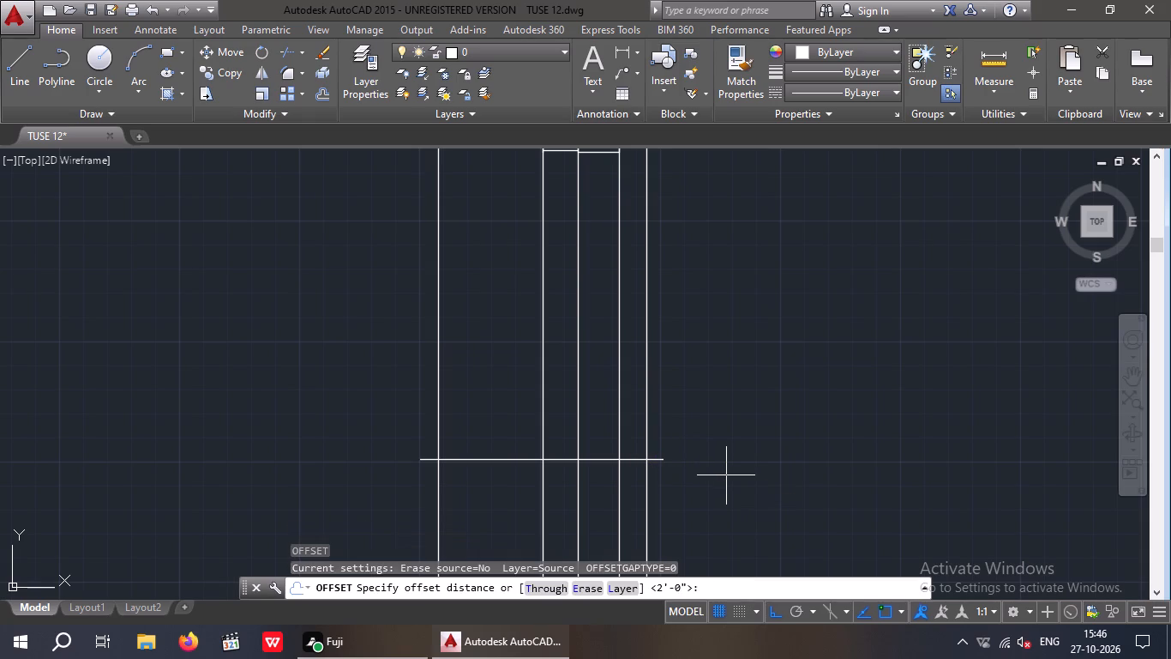
type("5\"")
key("Return")
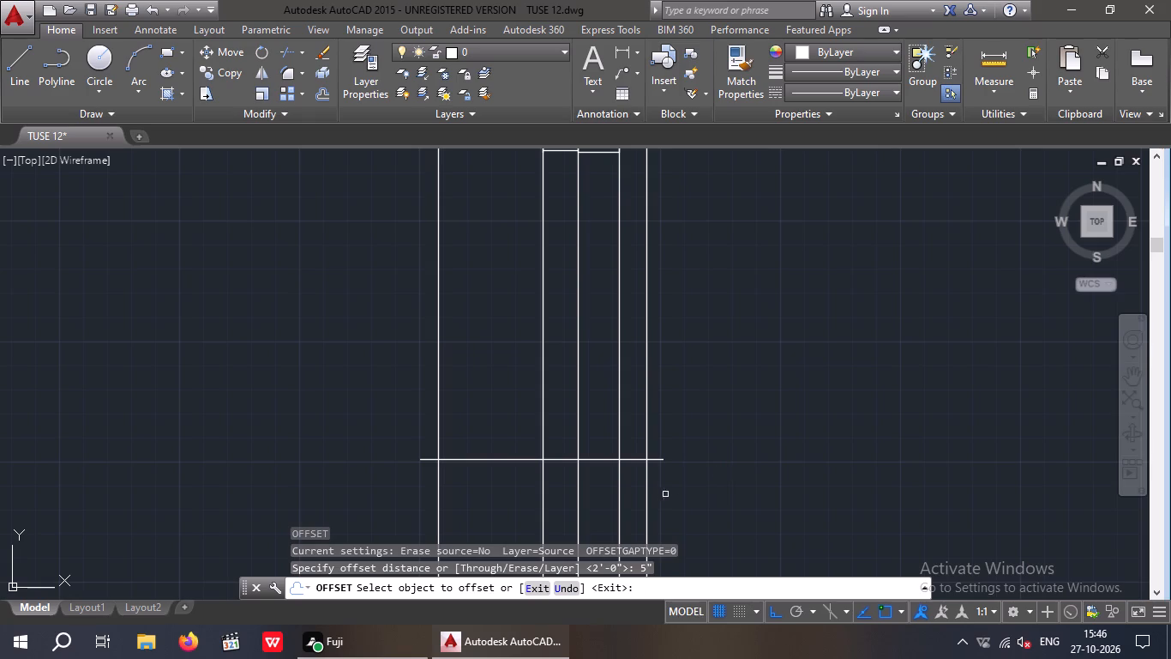
left_click(662, 461)
left_click(654, 436)
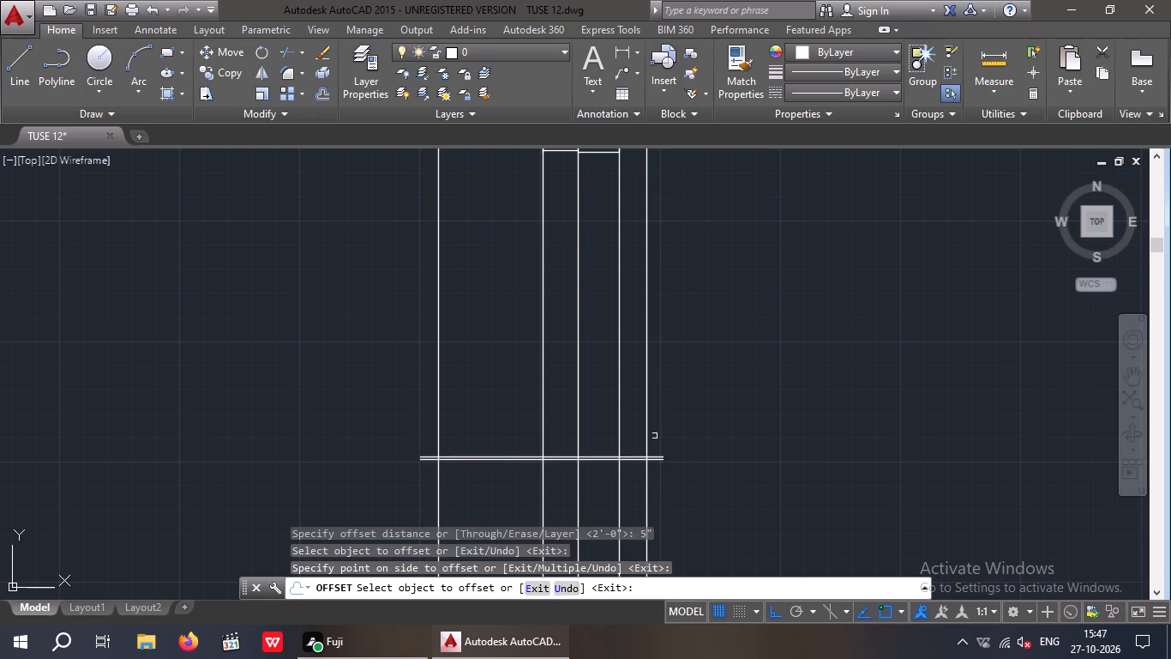
key("Escape")
key("Escape")
key("Escape")
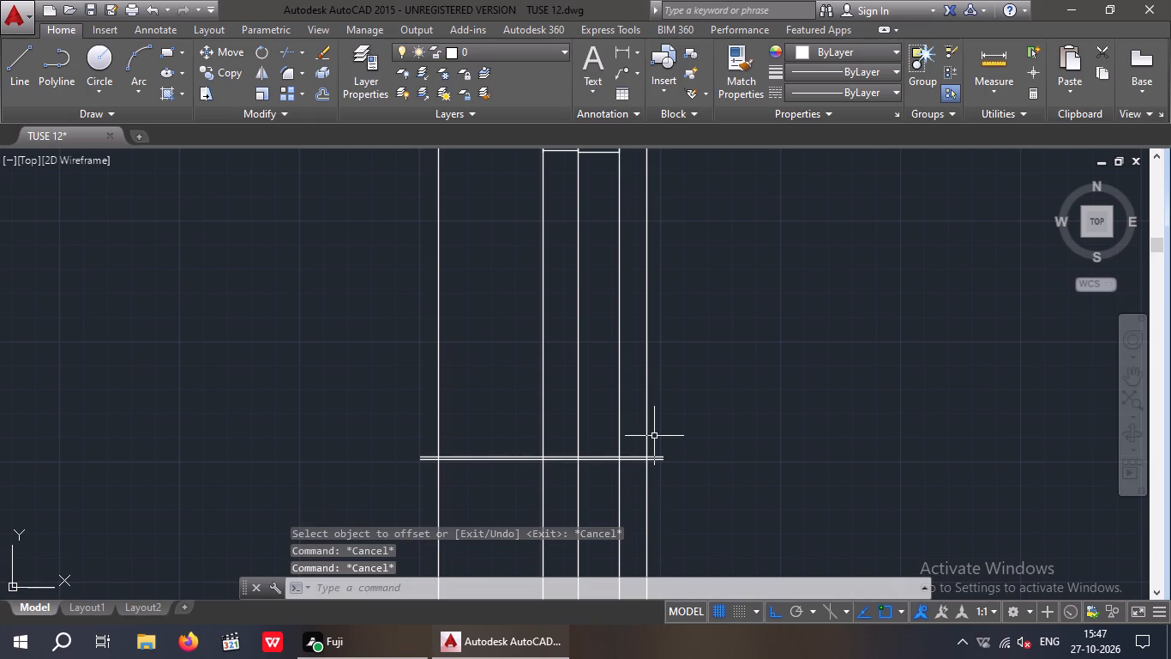
Offset the upper of the two horizontal lines 9" upward.
key("o")
key("Return")
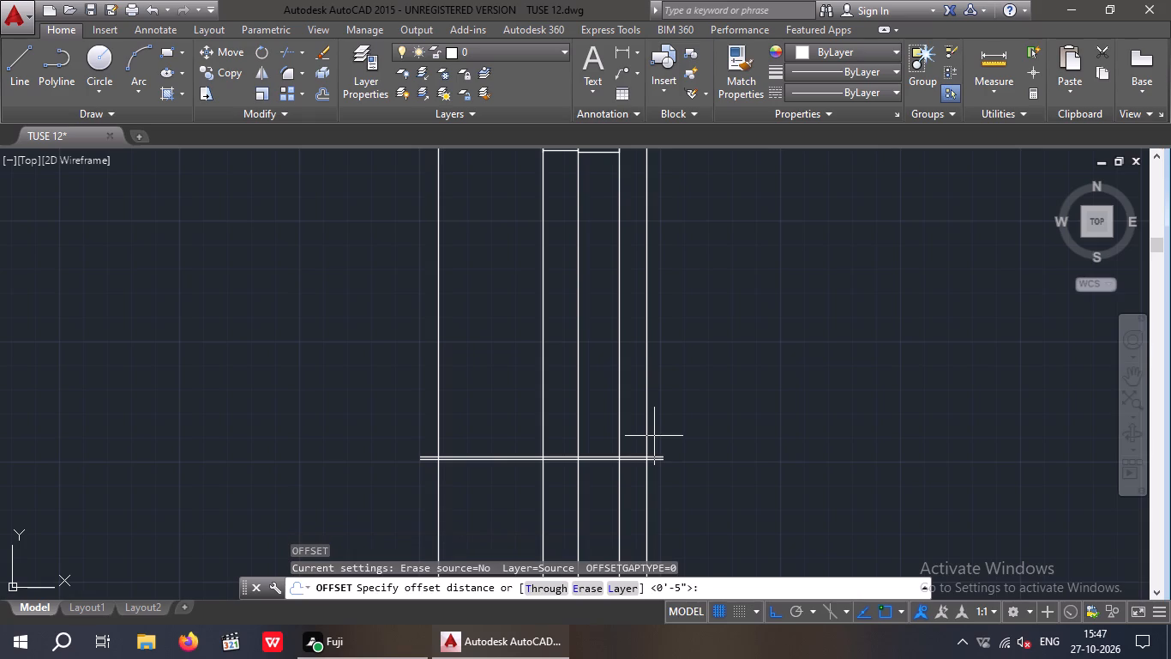
key("9")
key("shift+quotedbl")
key("Return")
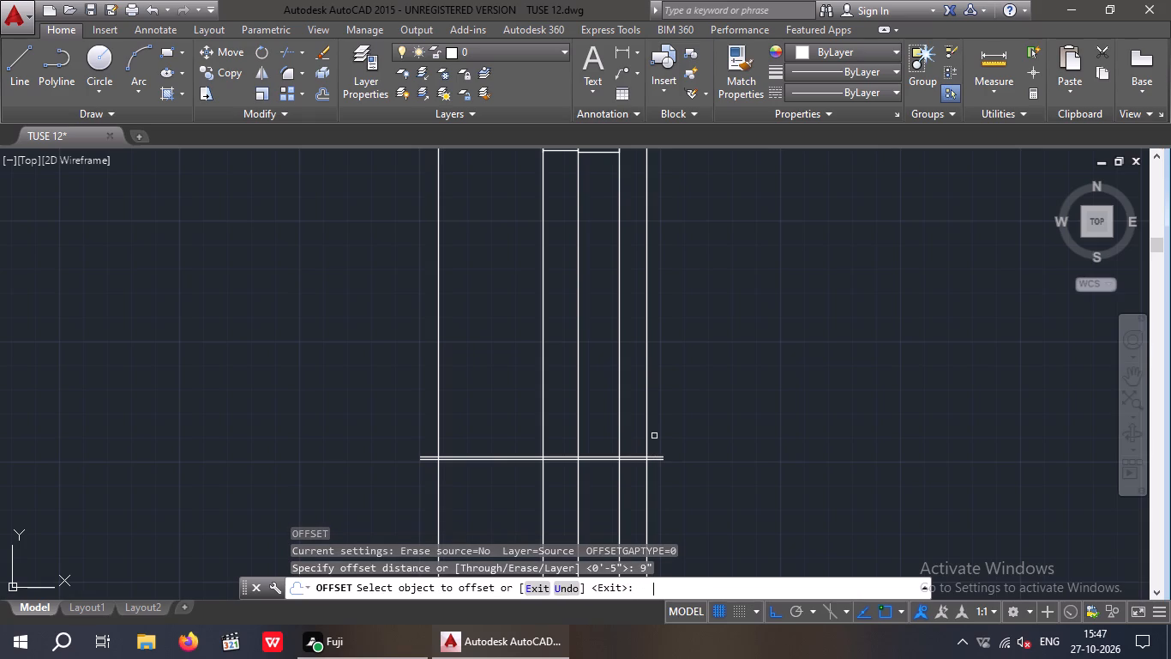
scroll(657, 454, "up", 3)
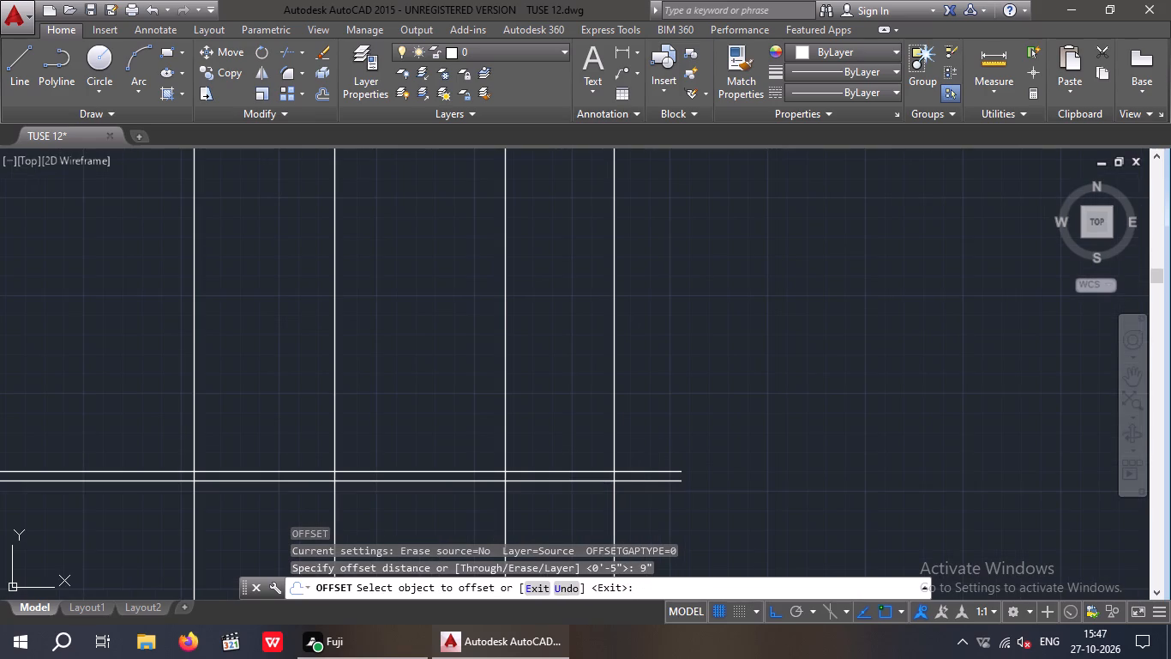
left_click(644, 473)
left_click(633, 424)
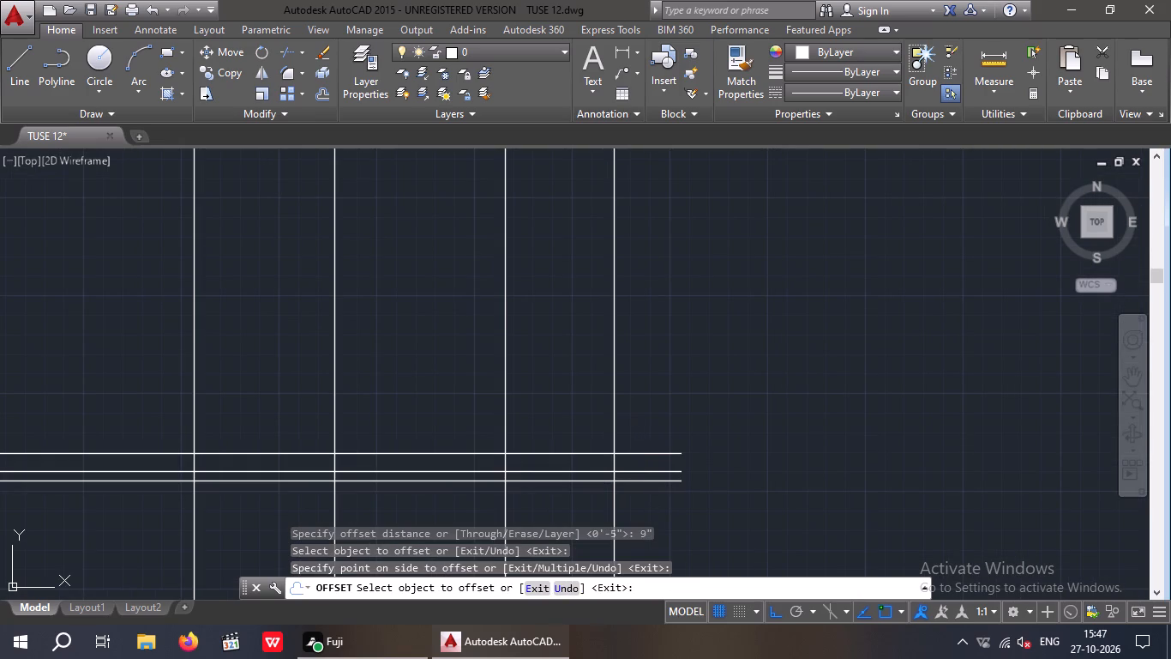